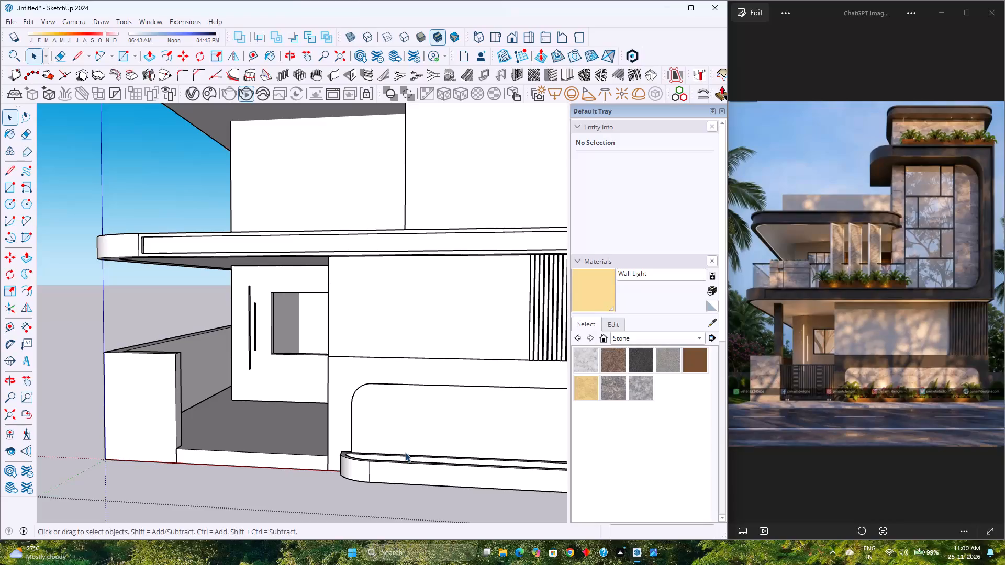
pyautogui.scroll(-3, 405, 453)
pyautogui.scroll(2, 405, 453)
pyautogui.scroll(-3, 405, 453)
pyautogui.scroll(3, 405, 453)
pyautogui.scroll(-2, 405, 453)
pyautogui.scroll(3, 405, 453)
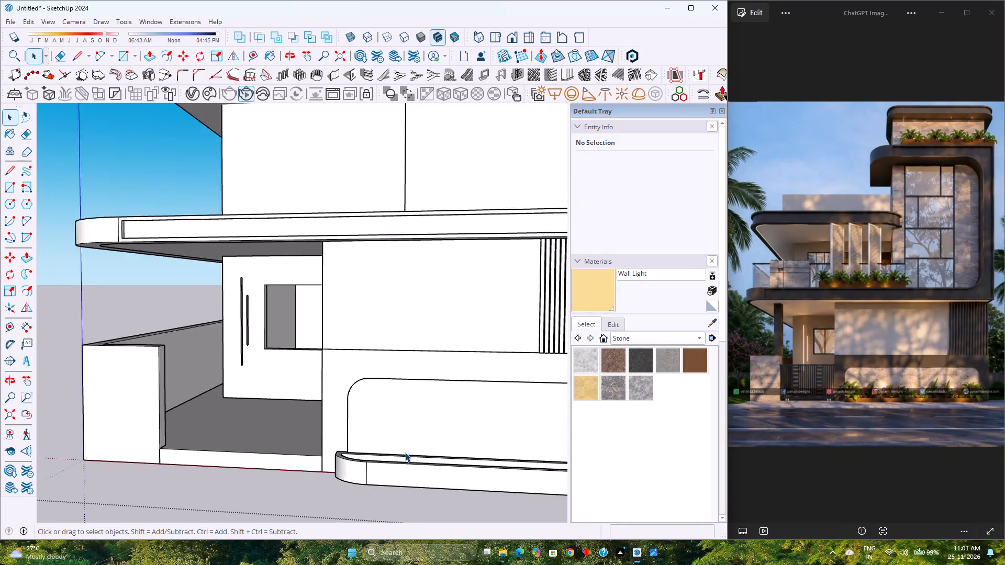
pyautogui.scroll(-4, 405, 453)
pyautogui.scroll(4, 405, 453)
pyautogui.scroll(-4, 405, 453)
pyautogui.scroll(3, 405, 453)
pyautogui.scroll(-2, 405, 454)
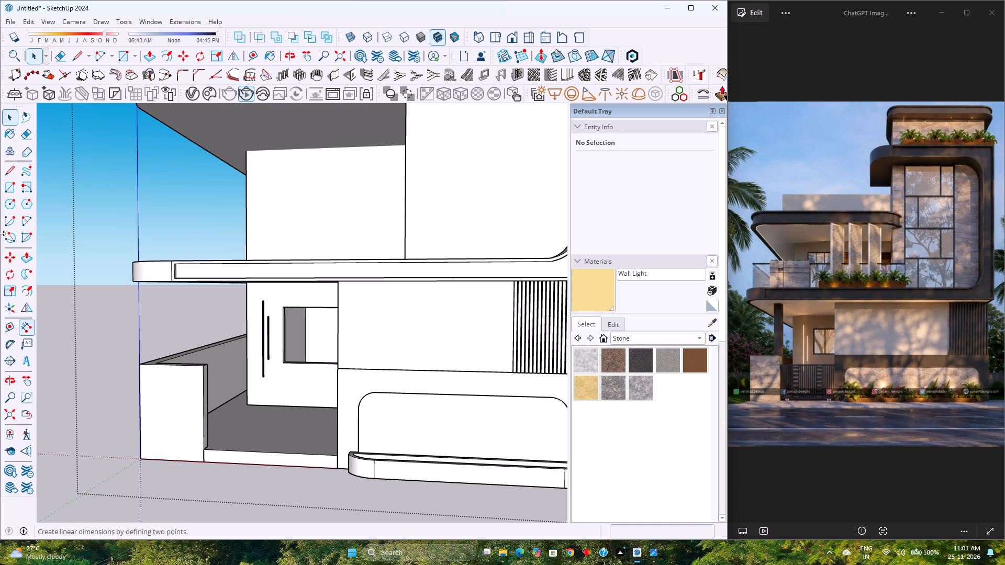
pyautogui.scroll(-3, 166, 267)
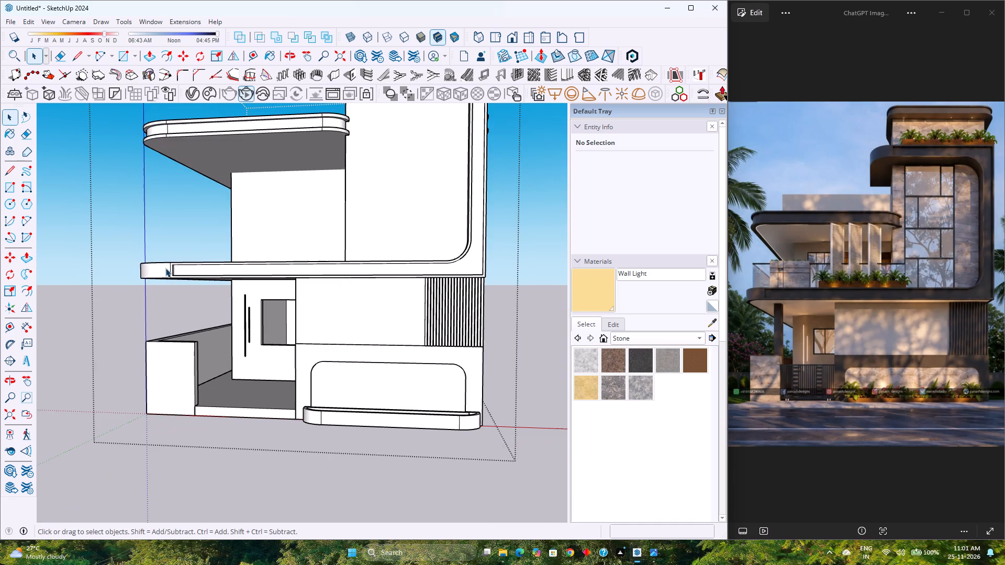
# Examine the front facade's slabs, balcony and tower against the reference image.
pyautogui.moveTo(216, 281); pyautogui.dragTo(237, 303, button='middle')
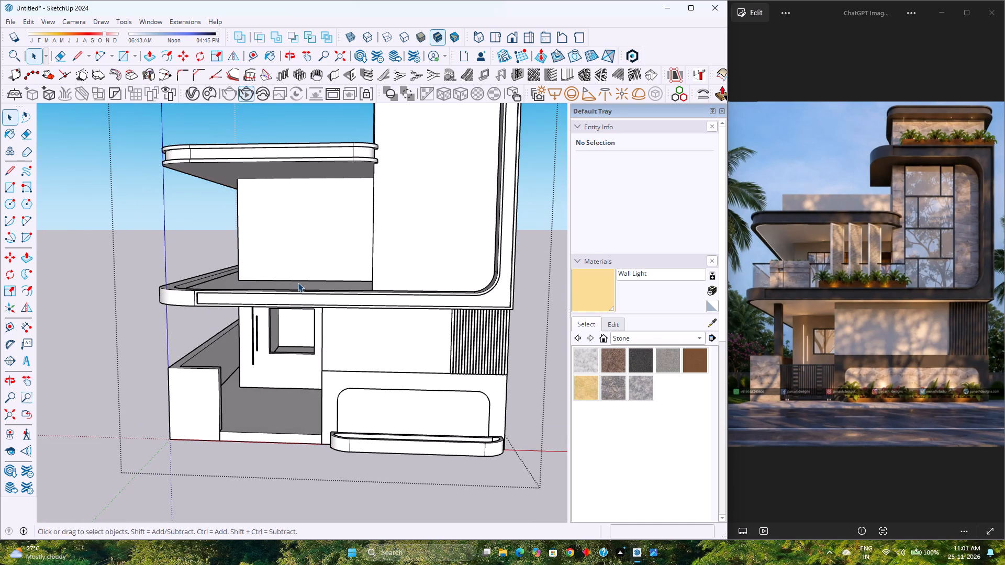
pyautogui.scroll(-2, 298, 282)
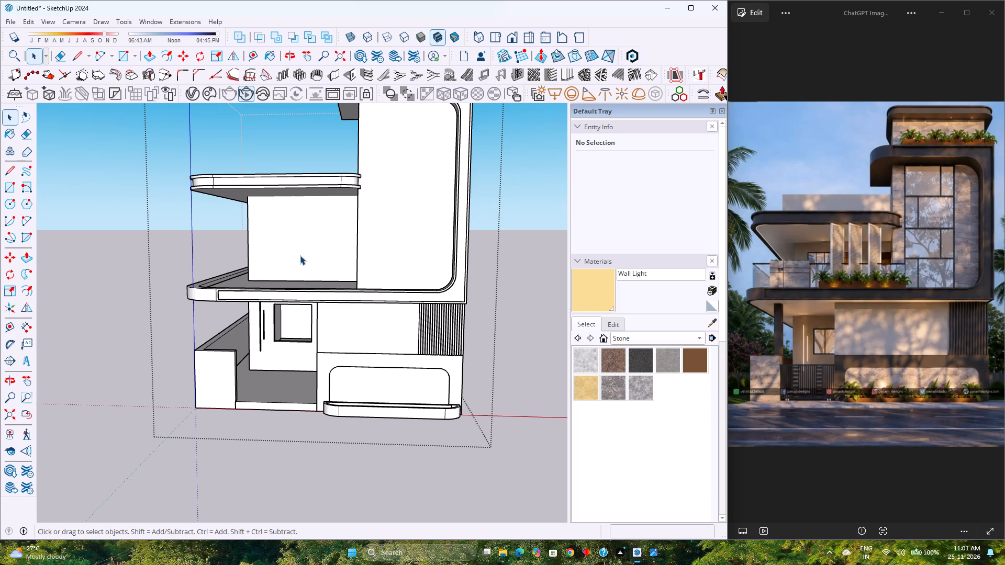
pyautogui.scroll(3, 297, 256)
pyautogui.scroll(-3, 297, 256)
pyautogui.scroll(3, 297, 256)
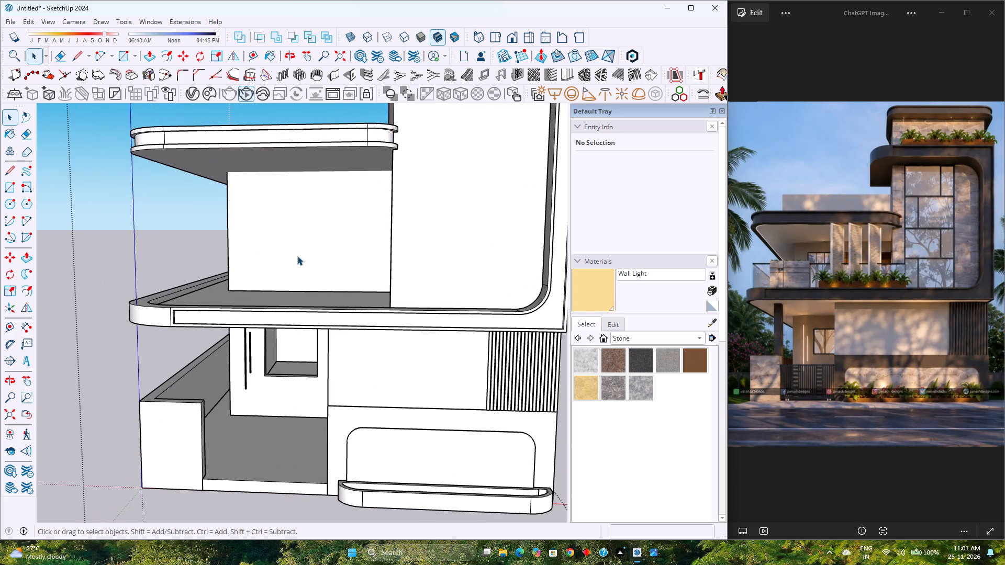
pyautogui.scroll(-3, 297, 256)
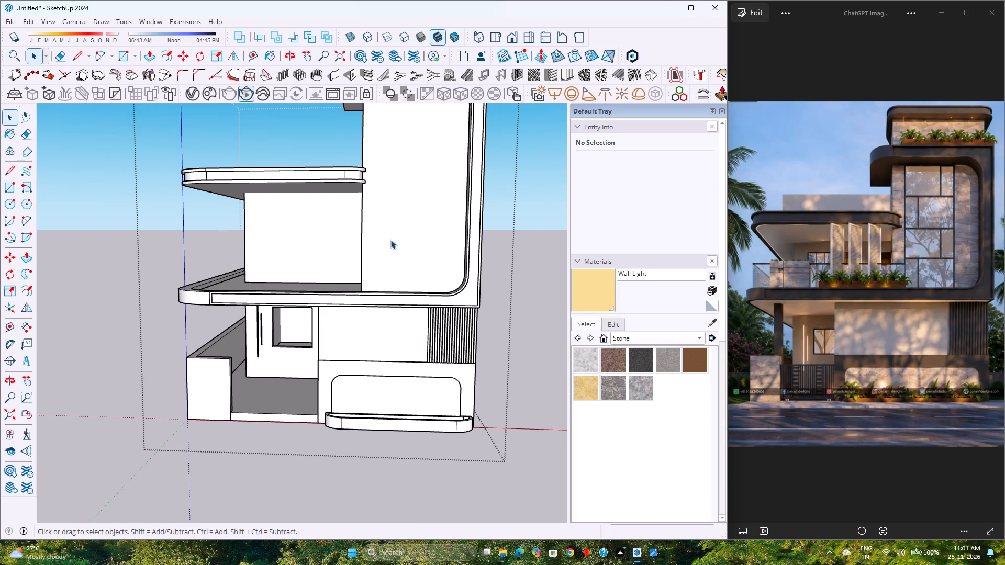
pyautogui.scroll(2, 390, 240)
pyautogui.scroll(-2, 390, 240)
pyautogui.scroll(3, 390, 240)
pyautogui.scroll(-3, 390, 240)
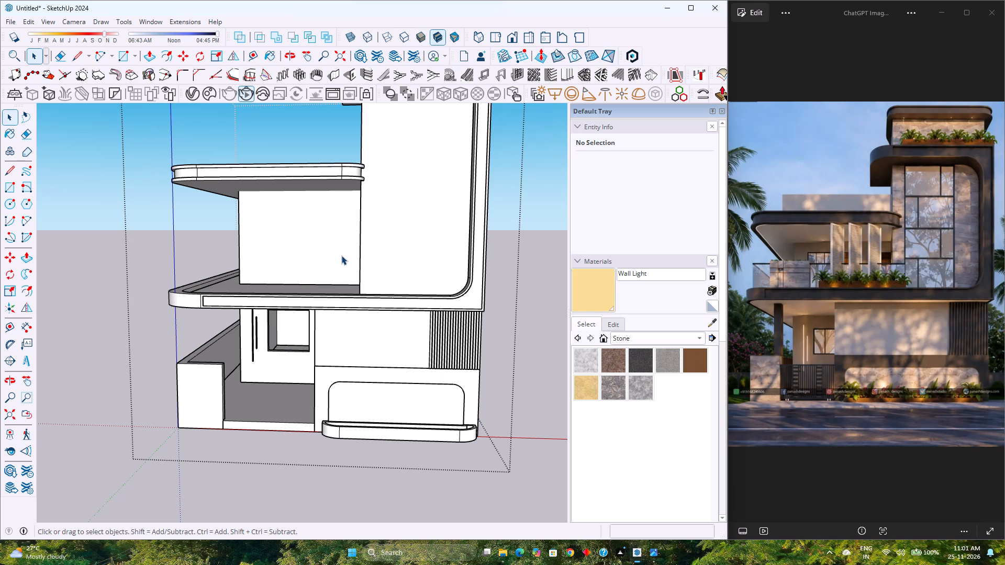
pyautogui.scroll(-7, 411, 197)
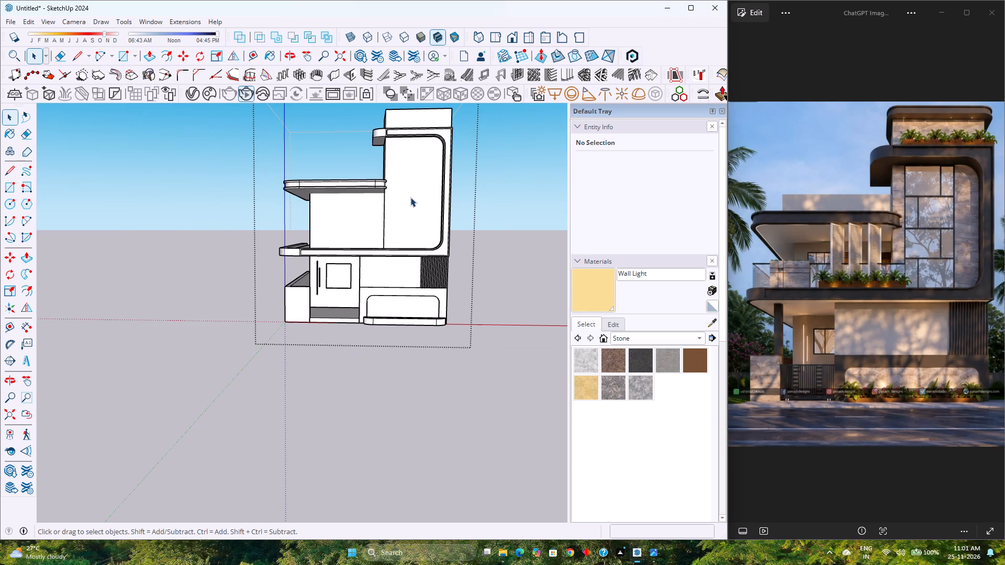
pyautogui.scroll(4, 490, 124)
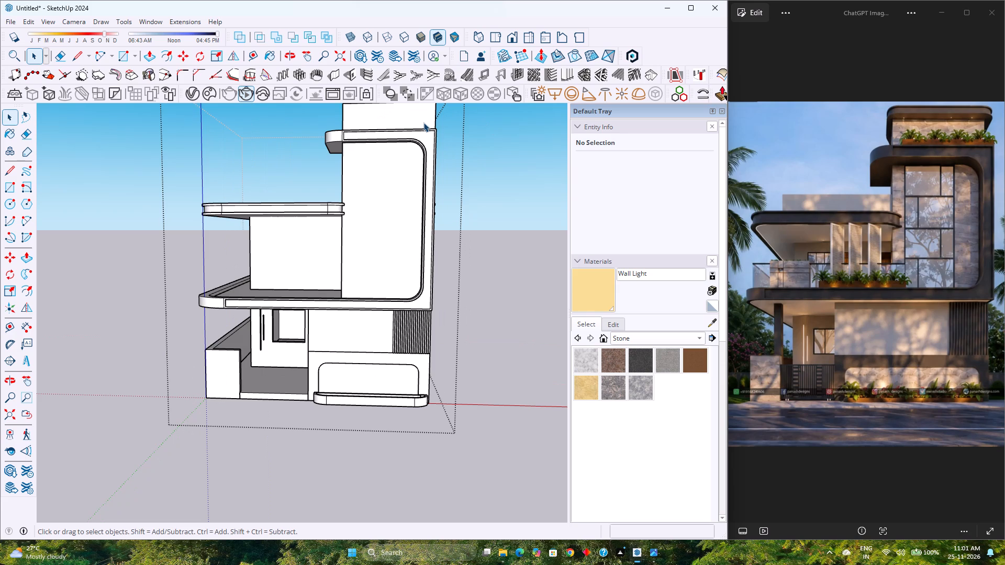
pyautogui.scroll(4, 423, 122)
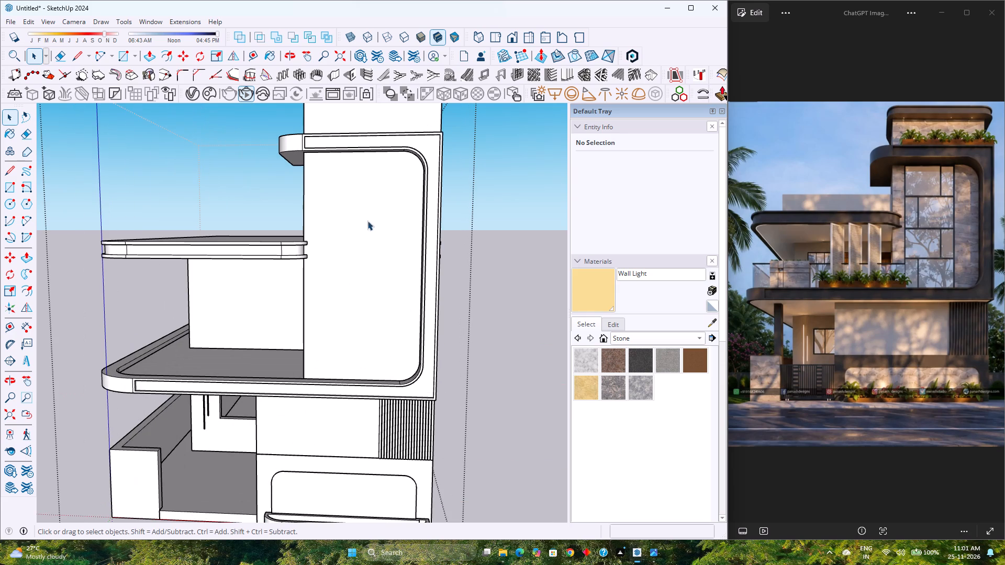
# Examine the balcony frame, porch and first-floor roof slab from the front, side and below.
pyautogui.click(342, 270)
pyautogui.click(187, 384)
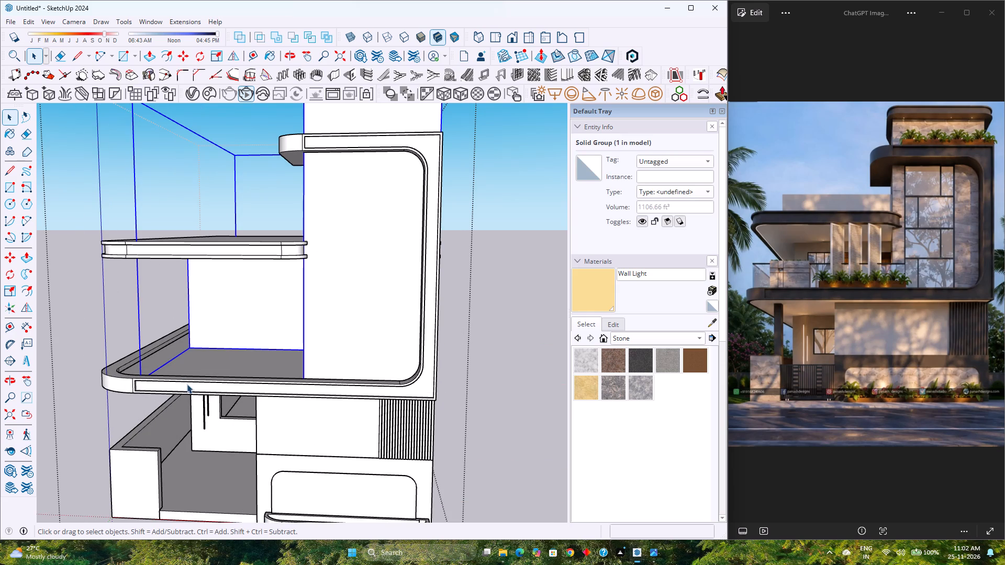
pyautogui.scroll(-5, 283, 319)
pyautogui.moveTo(226, 377); pyautogui.dragTo(552, 270, button='middle')
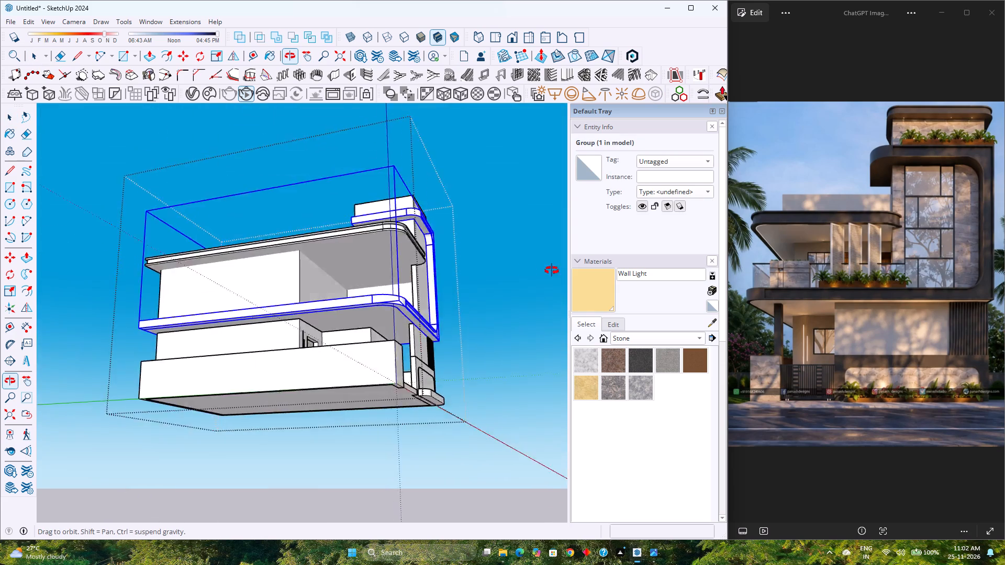
pyautogui.moveTo(552, 270); pyautogui.dragTo(343, 304, button='middle')
pyautogui.moveTo(311, 309); pyautogui.dragTo(401, 350, button='middle')
pyautogui.moveTo(401, 351); pyautogui.dragTo(371, 409, button='middle')
pyautogui.middleClick(371, 409)
pyautogui.moveTo(364, 409); pyautogui.dragTo(350, 409, button='middle')
pyautogui.moveTo(289, 410); pyautogui.dragTo(208, 301, button='middle')
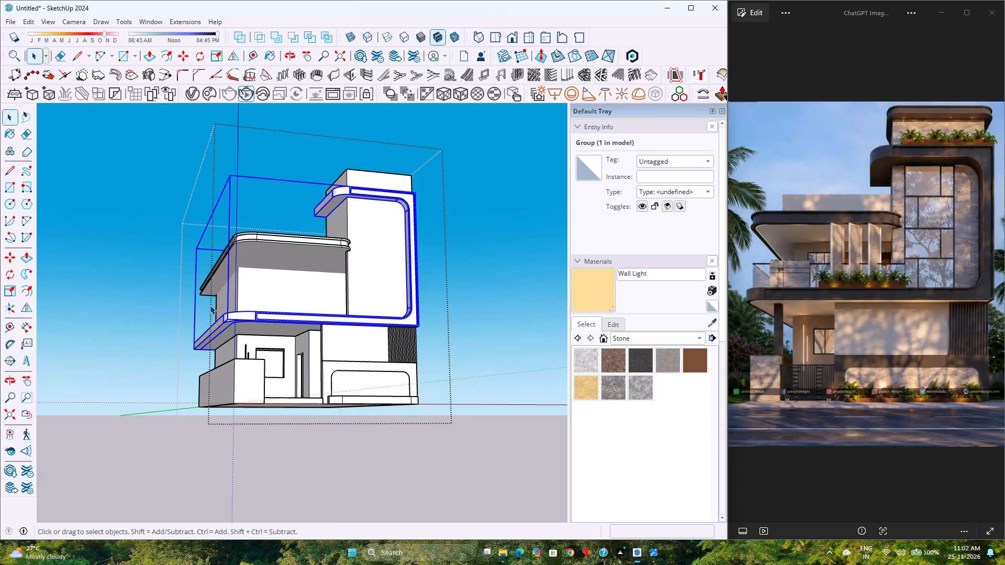
pyautogui.scroll(-2, 259, 337)
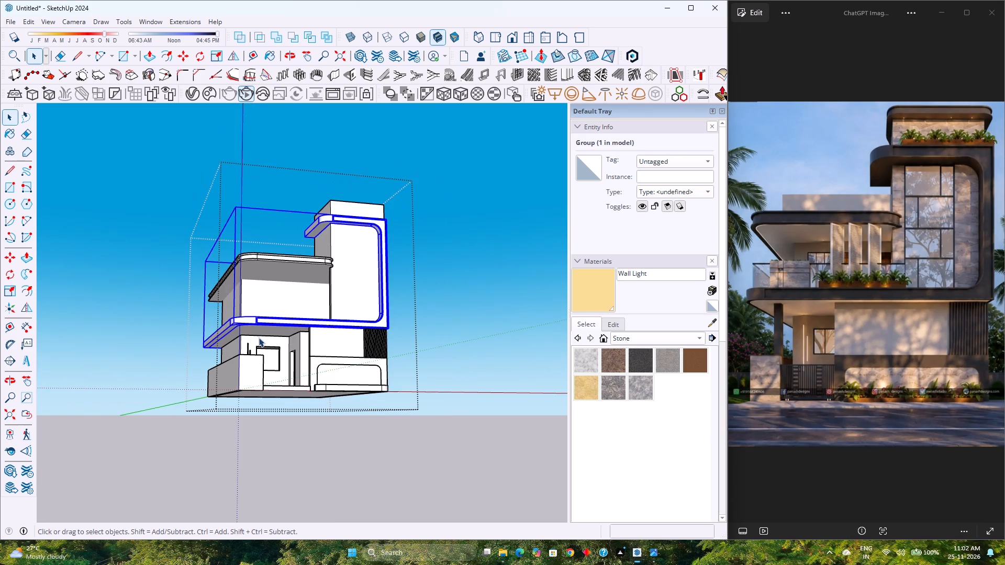
pyautogui.keyDown('shift'); pyautogui.moveTo(283, 357); pyautogui.dragTo(360, 291, button='middle'); pyautogui.keyUp('shift')
pyautogui.moveTo(353, 312); pyautogui.dragTo(312, 382, button='middle')
pyautogui.scroll(5, 344, 312)
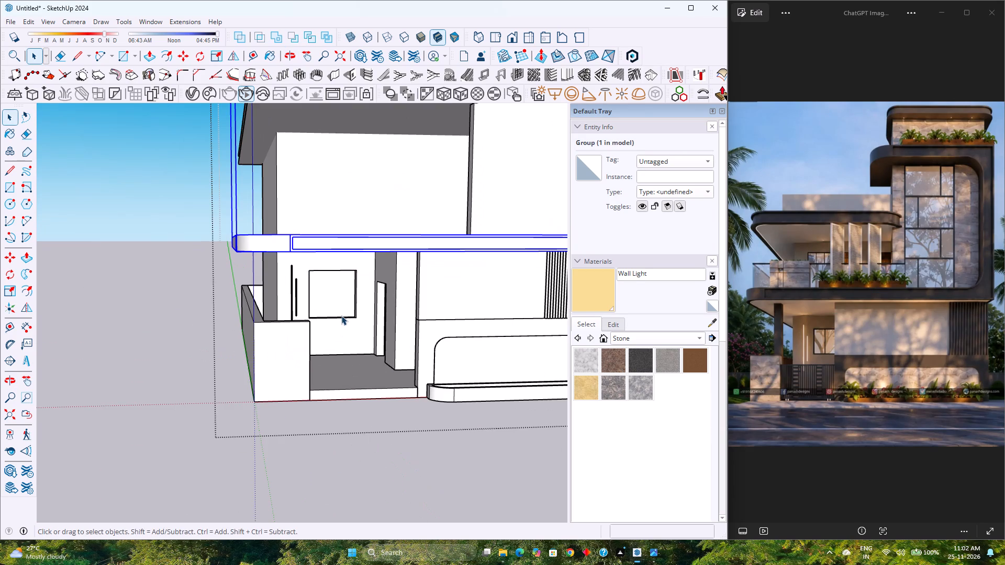
pyautogui.scroll(-4, 341, 316)
pyautogui.moveTo(314, 323); pyautogui.dragTo(478, 241, button='middle')
pyautogui.moveTo(478, 236); pyautogui.dragTo(282, 323, button='middle')
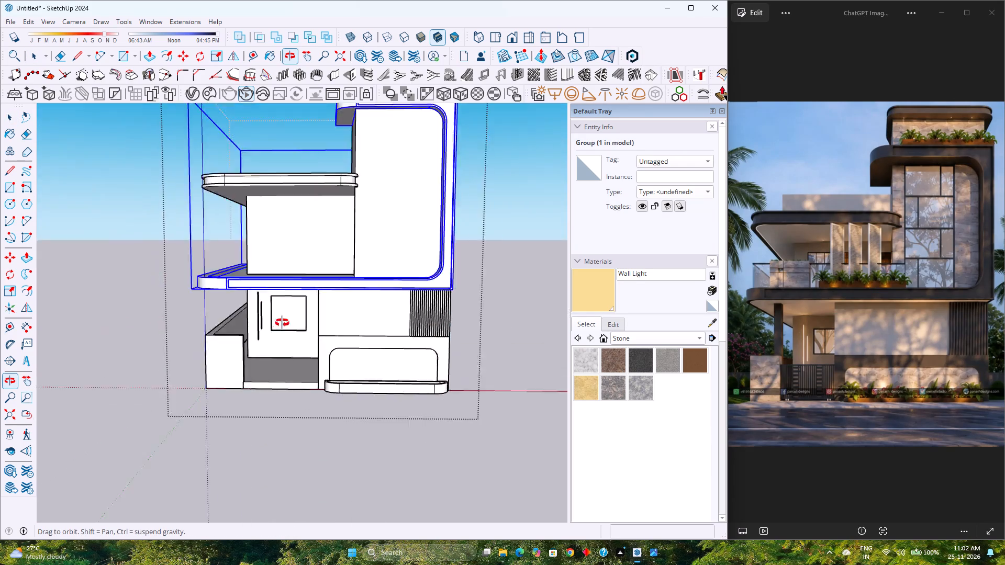
pyautogui.moveTo(282, 323); pyautogui.dragTo(397, 252, button='middle')
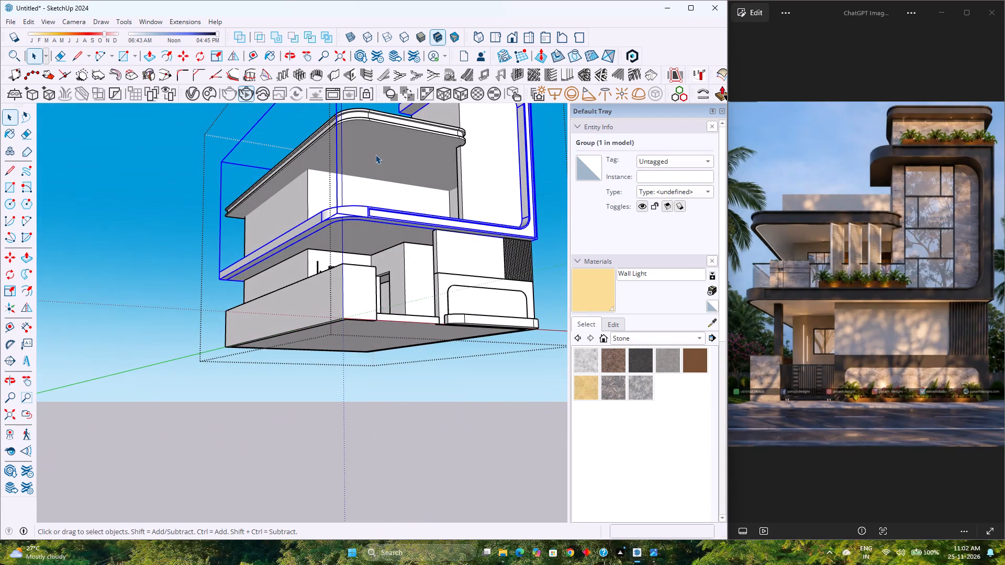
pyautogui.moveTo(375, 156); pyautogui.dragTo(368, 253, button='middle')
pyautogui.press('Escape')
# Open the building group and move the first-floor roof slab up 3 inches along the blue axis.
pyautogui.click(371, 214)
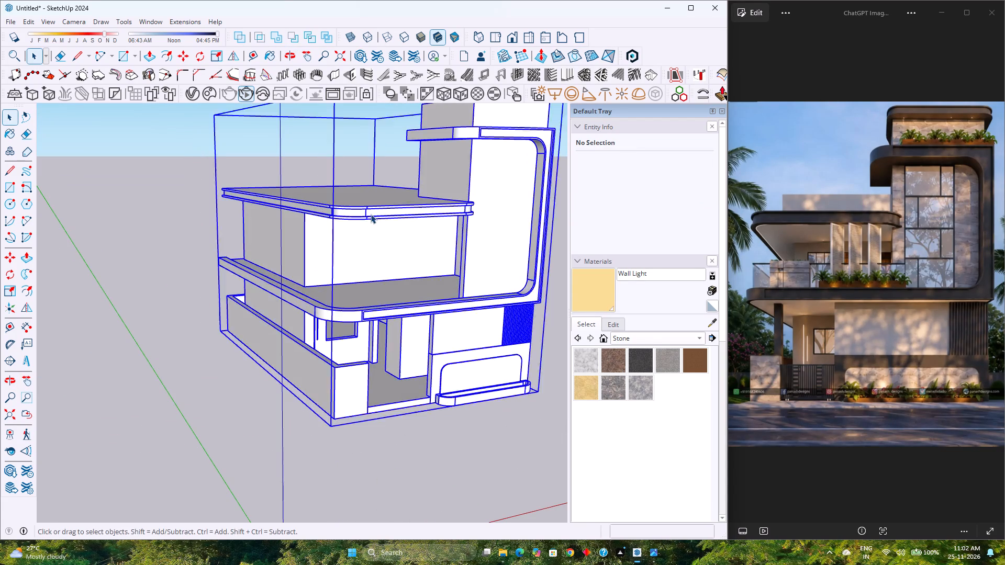
pyautogui.scroll(4, 371, 214)
pyautogui.doubleClick(366, 216)
pyautogui.moveTo(354, 213); pyautogui.dragTo(310, 185, button='middle')
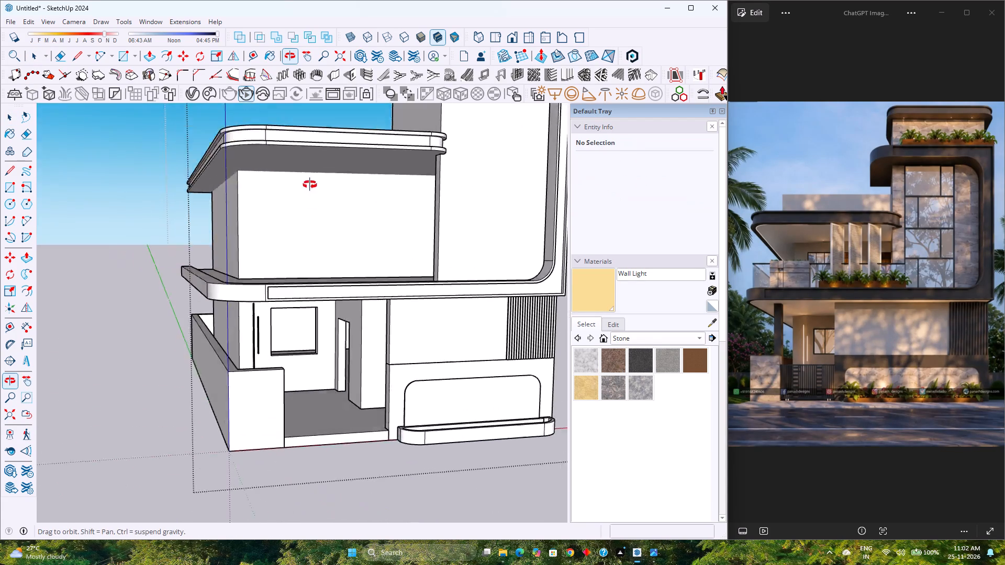
pyautogui.moveTo(310, 185); pyautogui.dragTo(315, 222, button='middle')
pyautogui.moveTo(288, 245); pyautogui.dragTo(352, 158, button='middle')
pyautogui.scroll(1, 352, 158)
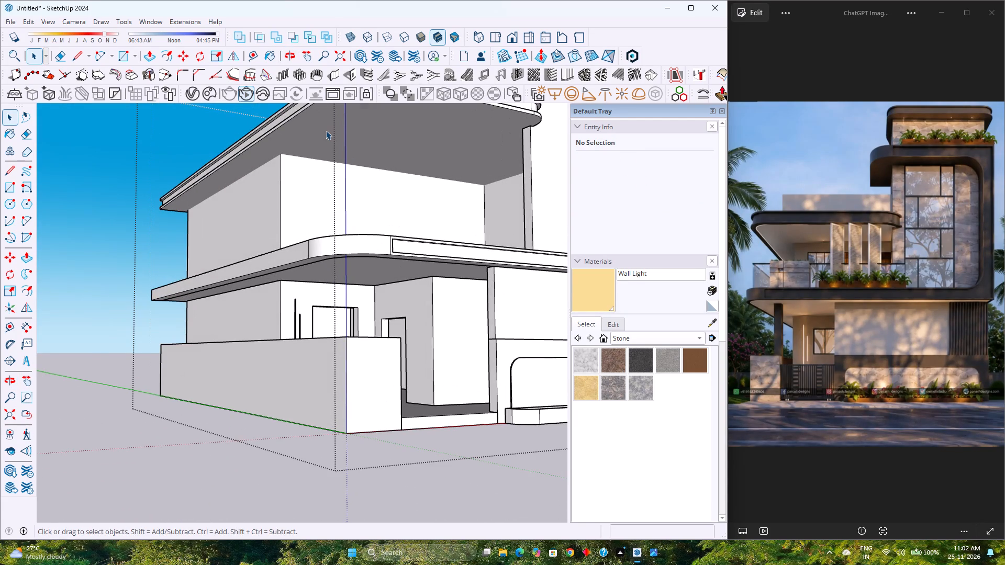
pyautogui.click(326, 130)
pyautogui.moveTo(317, 143); pyautogui.dragTo(281, 188, button='middle')
pyautogui.press('m')
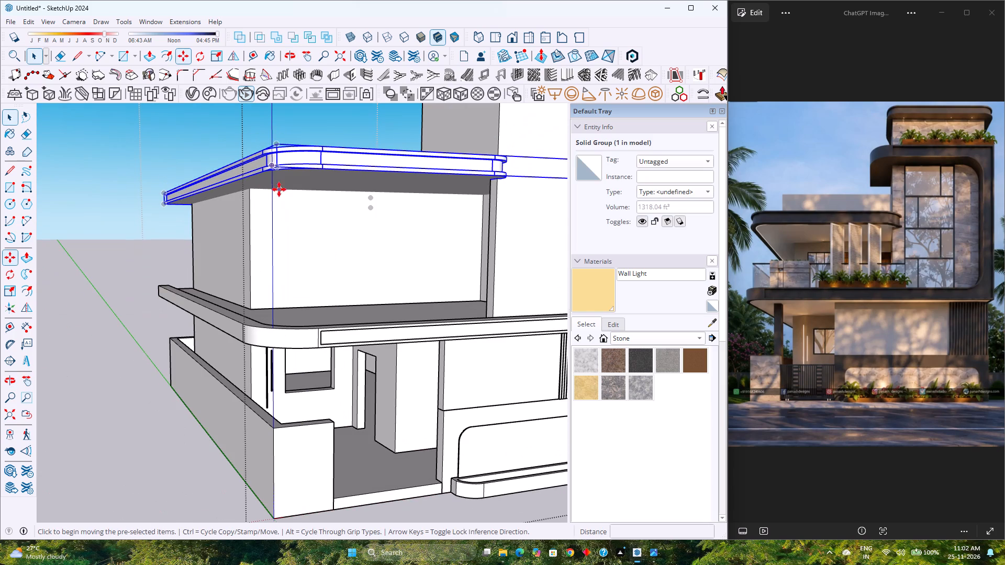
pyautogui.click(248, 190)
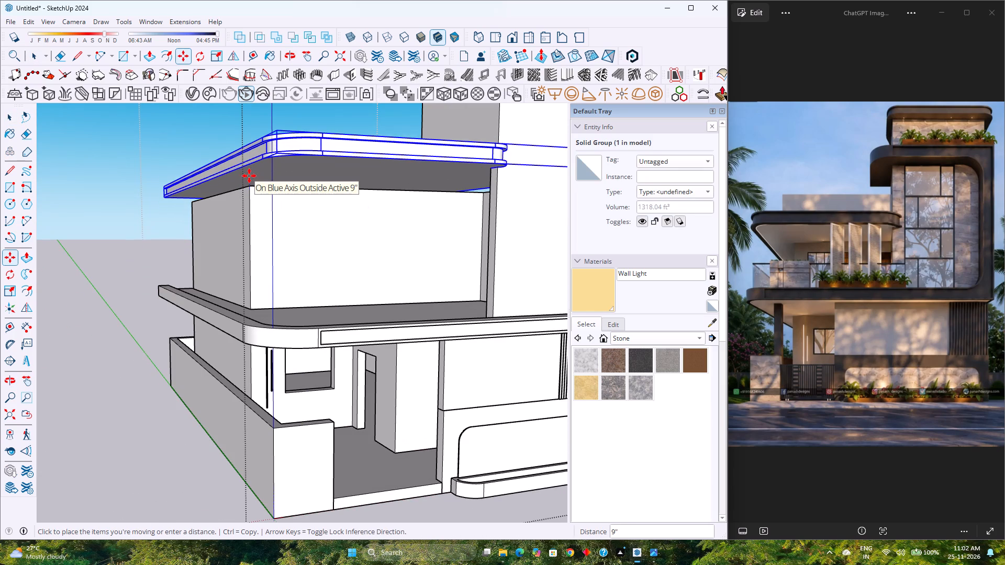
pyautogui.press('3')
pyautogui.press('Return')
pyautogui.scroll(-4, 238, 219)
pyautogui.scroll(6, 239, 218)
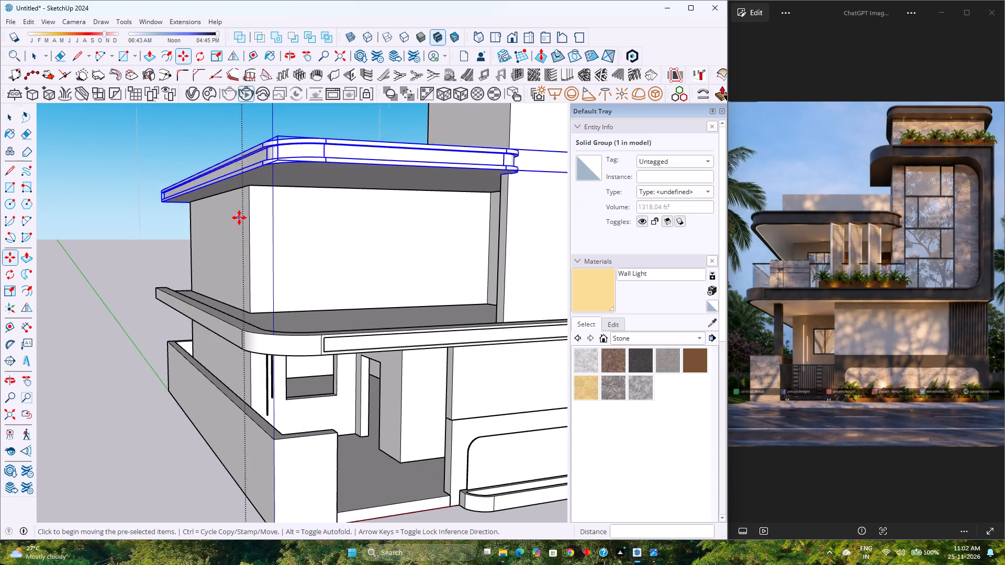
pyautogui.scroll(2, 239, 218)
pyautogui.press('space')
pyautogui.press('Escape')
# Examine the raised first-floor roof slab and the upper storey from above, the side and the front.
pyautogui.moveTo(242, 214); pyautogui.dragTo(248, 231, button='middle')
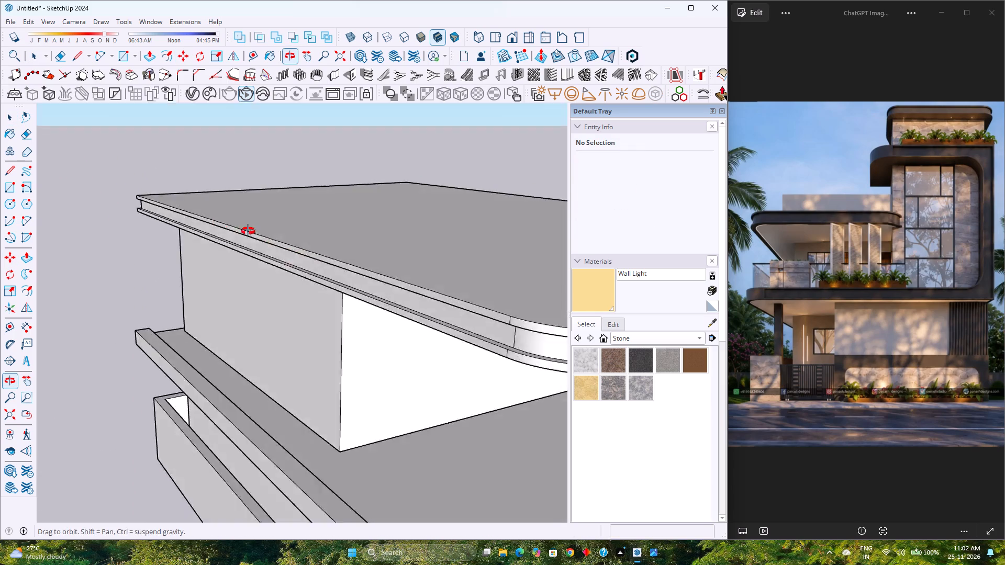
pyautogui.moveTo(248, 231); pyautogui.dragTo(224, 205, button='middle')
pyautogui.scroll(-7, 224, 204)
pyautogui.moveTo(255, 200); pyautogui.dragTo(200, 265, button='middle')
pyautogui.middleClick(200, 265)
pyautogui.scroll(-4, 208, 248)
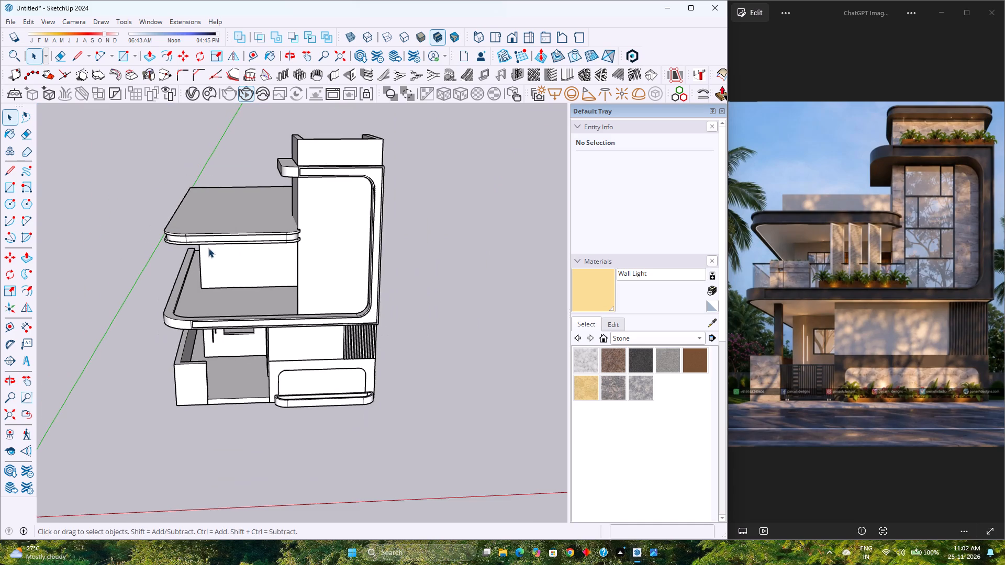
pyautogui.moveTo(225, 235); pyautogui.dragTo(241, 223, button='middle')
pyautogui.moveTo(241, 223); pyautogui.dragTo(290, 209, button='middle')
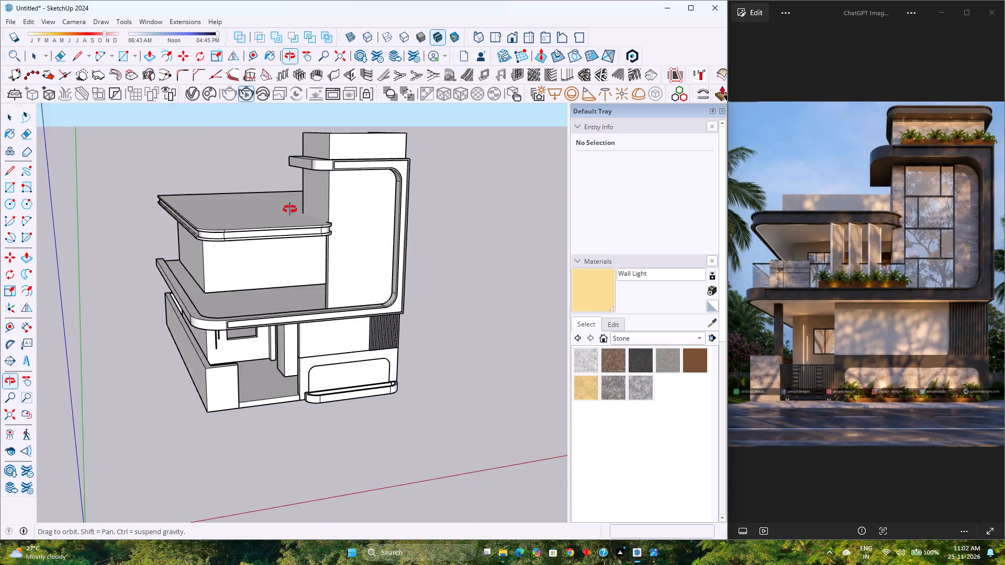
pyautogui.moveTo(290, 209); pyautogui.dragTo(428, 233, button='middle')
pyautogui.moveTo(428, 233); pyautogui.dragTo(403, 163, button='middle')
pyautogui.middleClick(403, 163)
pyautogui.scroll(2, 360, 212)
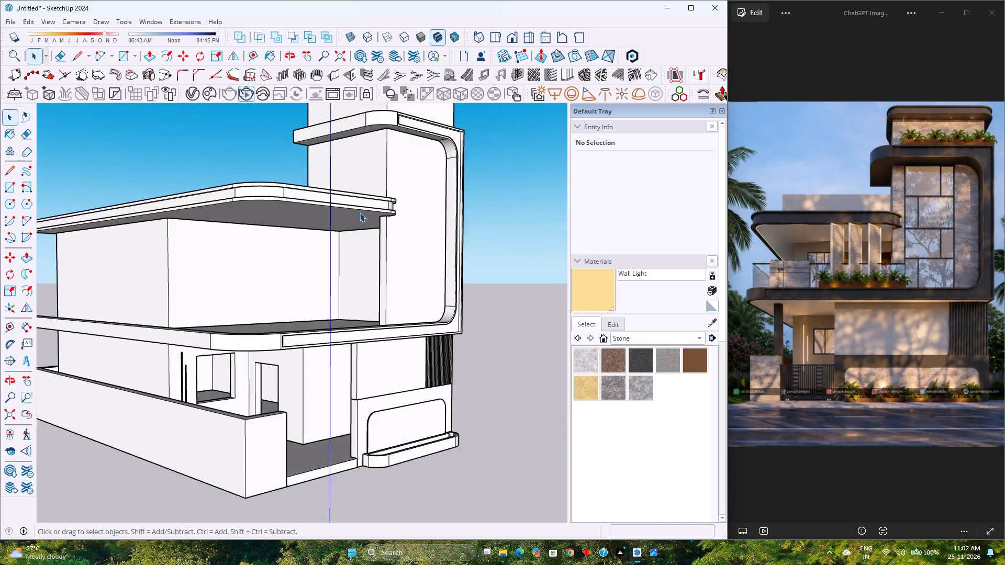
# Inspect the junction of the first-floor roof slab and the tower wall up close, with hidden back edges displayed temporarily.
pyautogui.scroll(6, 360, 212)
pyautogui.press('k')
pyautogui.scroll(7, 362, 200)
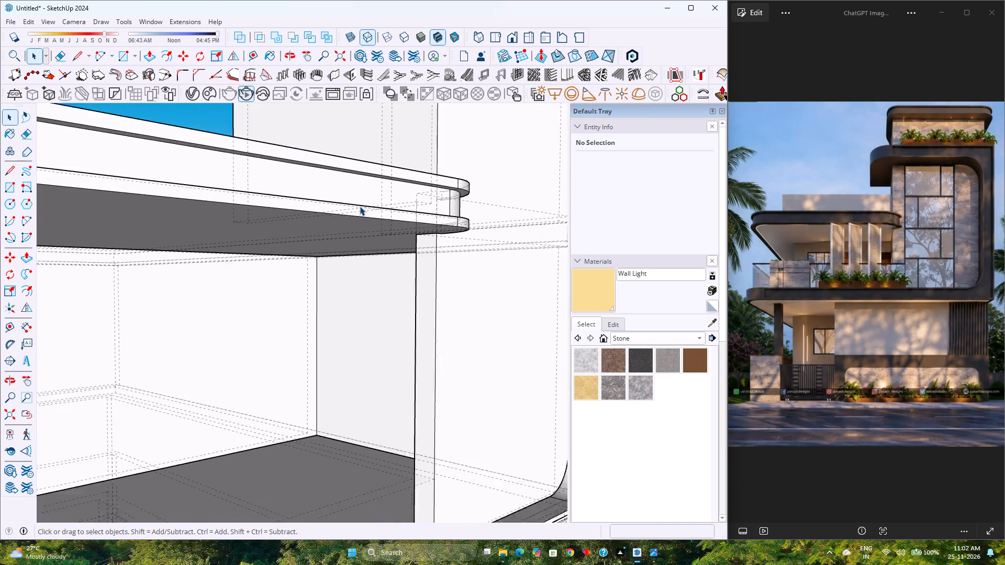
pyautogui.scroll(4, 360, 206)
pyautogui.moveTo(413, 207); pyautogui.dragTo(427, 244, button='middle')
pyautogui.scroll(2, 396, 173)
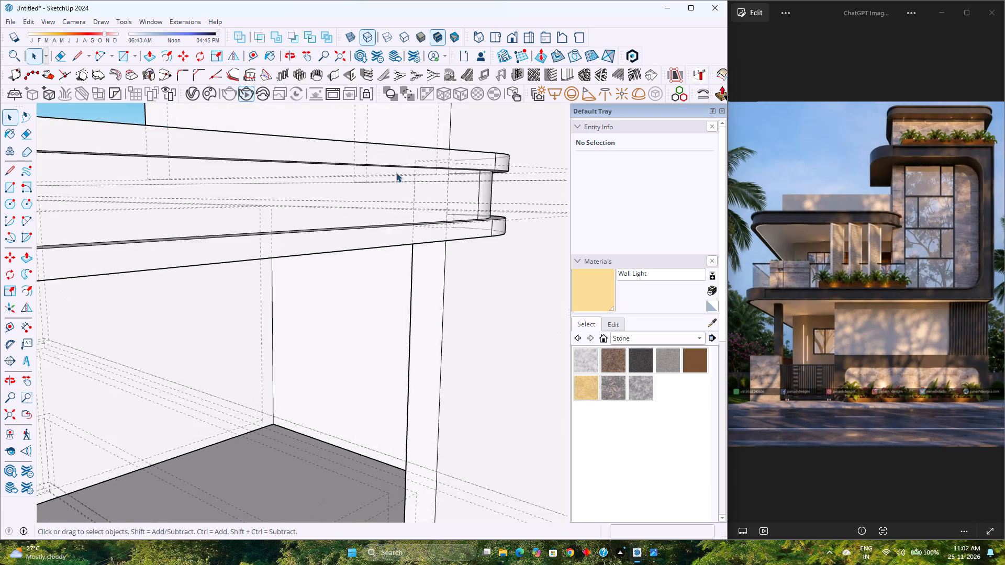
pyautogui.scroll(12, 396, 173)
pyautogui.scroll(9, 317, 209)
pyautogui.moveTo(317, 208); pyautogui.dragTo(336, 199, button='middle')
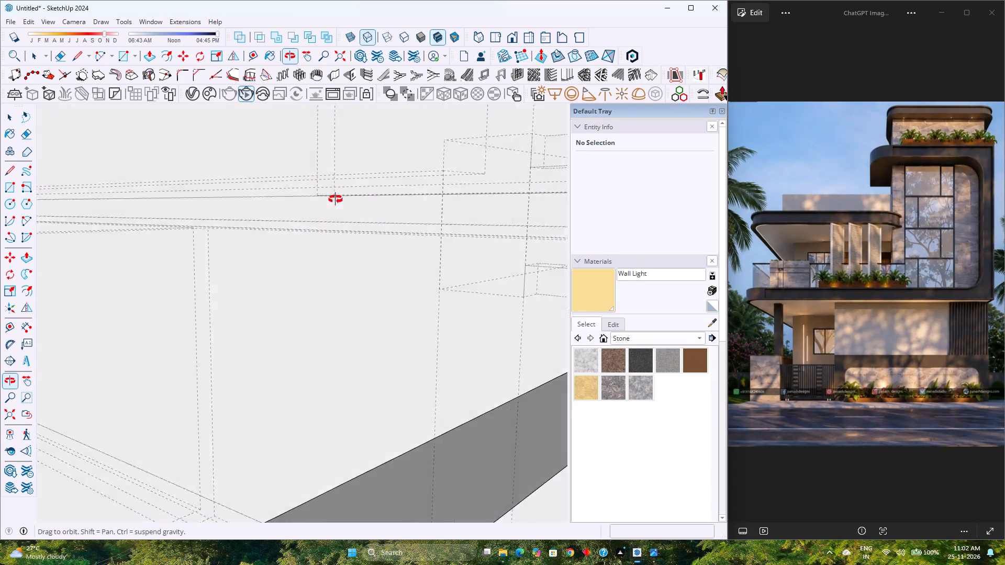
pyautogui.moveTo(336, 199); pyautogui.dragTo(523, 208, button='middle')
pyautogui.keyDown('shift'); pyautogui.moveTo(238, 218); pyautogui.dragTo(602, 238, button='middle'); pyautogui.keyUp('shift')
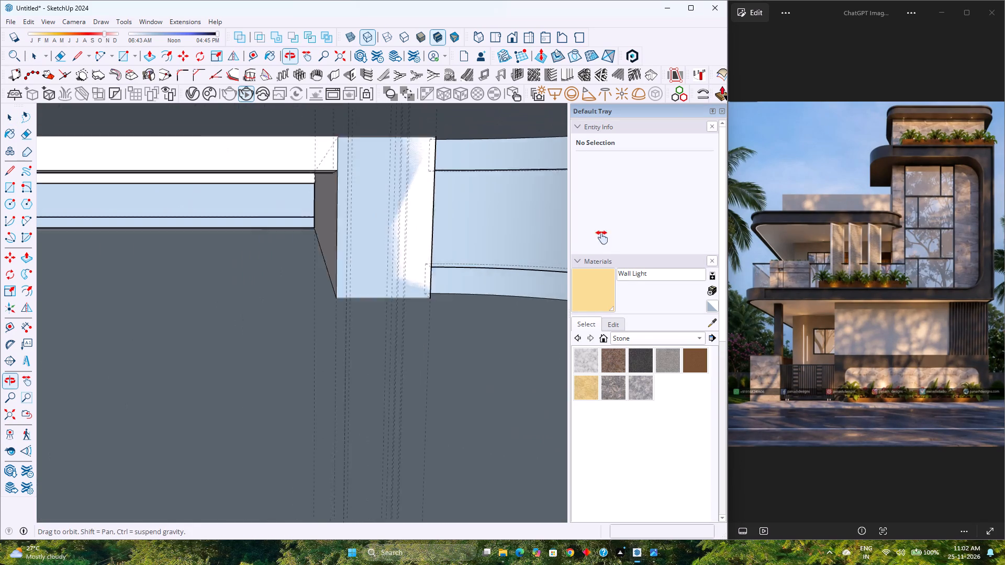
pyautogui.keyDown('shift'); pyautogui.moveTo(602, 238); pyautogui.dragTo(604, 238, button='middle'); pyautogui.keyUp('shift')
pyautogui.keyDown('shift'); pyautogui.middleClick(604, 238); pyautogui.keyUp('shift')
pyautogui.moveTo(287, 168); pyautogui.dragTo(409, 111, button='middle')
pyautogui.moveTo(367, 137); pyautogui.dragTo(363, 166, button='middle')
pyautogui.keyDown('shift'); pyautogui.moveTo(355, 162); pyautogui.dragTo(311, 331, button='middle'); pyautogui.keyUp('shift')
pyautogui.scroll(4, 270, 123)
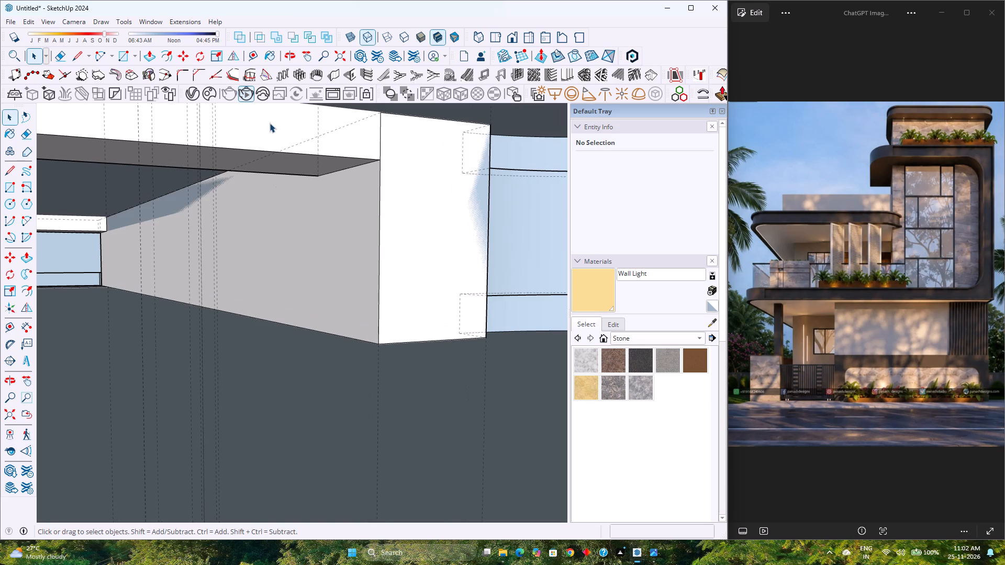
pyautogui.press('k')
# Push/Pull the narrow horizontal wall face near the first-floor roof slab and tower wall up 3 inches to the wall's corner point.
pyautogui.press('p')
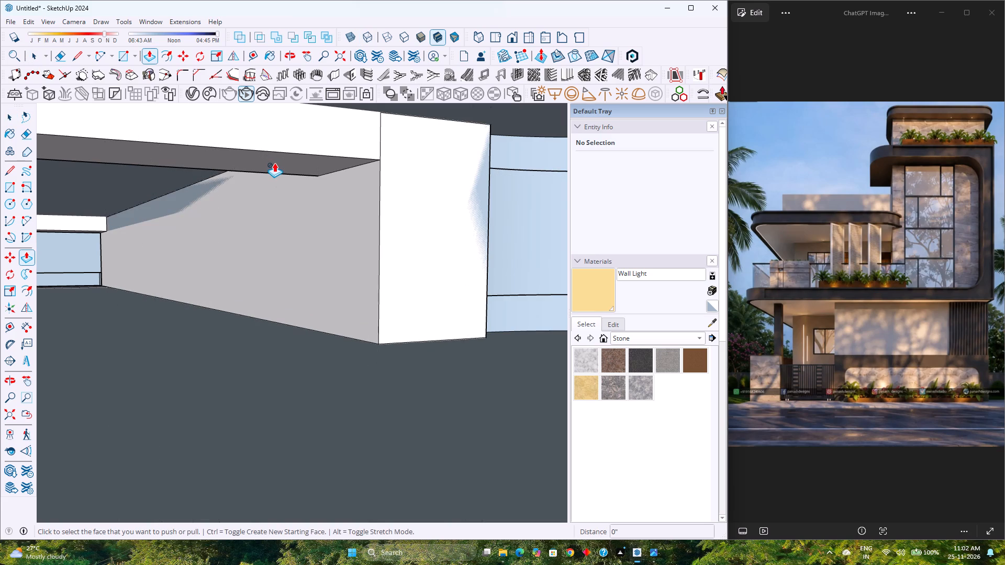
pyautogui.press('space')
pyautogui.doubleClick(275, 163)
pyautogui.click(275, 163)
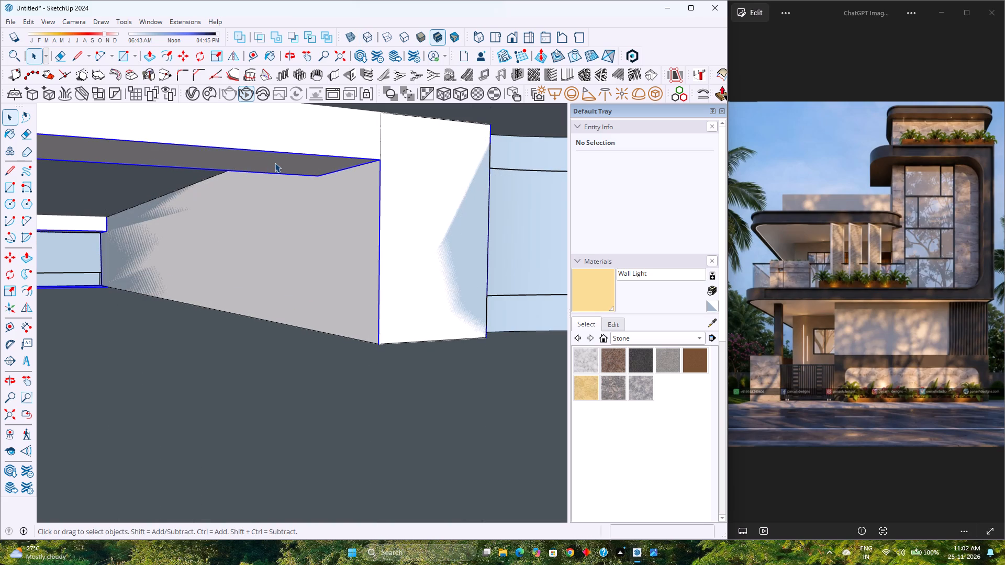
pyautogui.click(275, 163)
pyautogui.click(275, 163)
pyautogui.press('p')
pyautogui.click(275, 163)
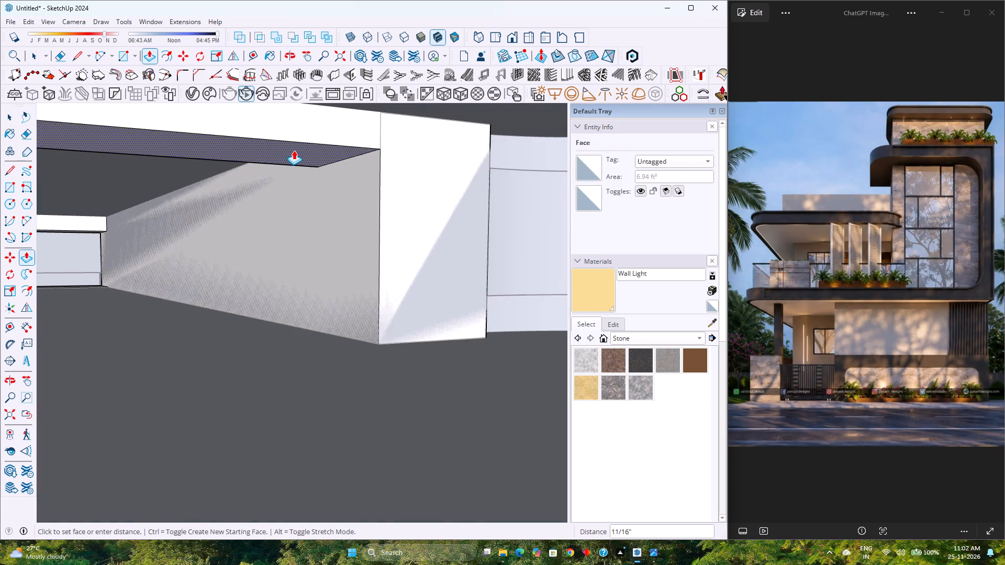
pyautogui.click(382, 115)
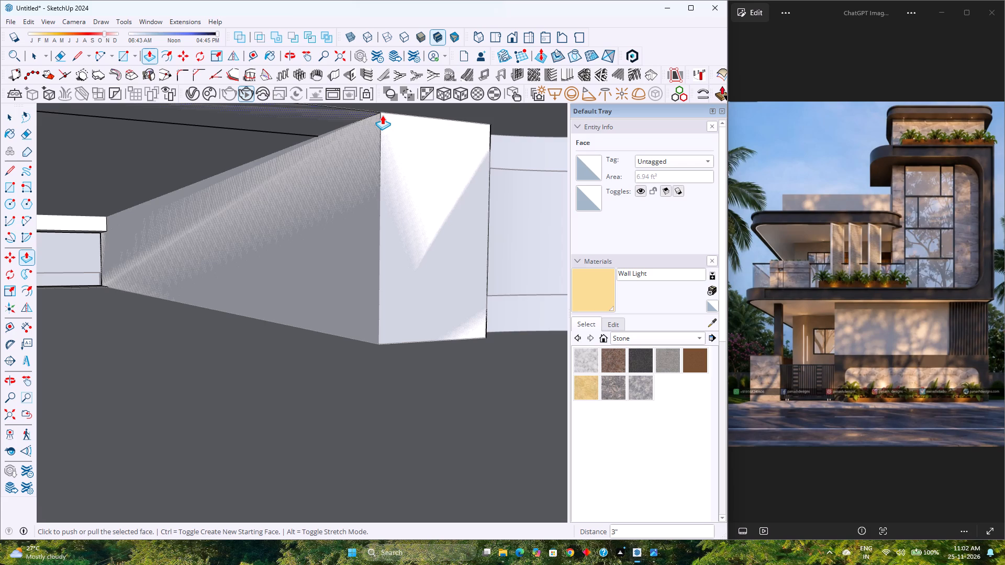
pyautogui.press('space')
# Examine the whole house after the wall adjustment from the side and in the standard front view, fitted to the window.
pyautogui.scroll(-5, 333, 152)
pyautogui.press('Escape')
pyautogui.scroll(-2, 333, 151)
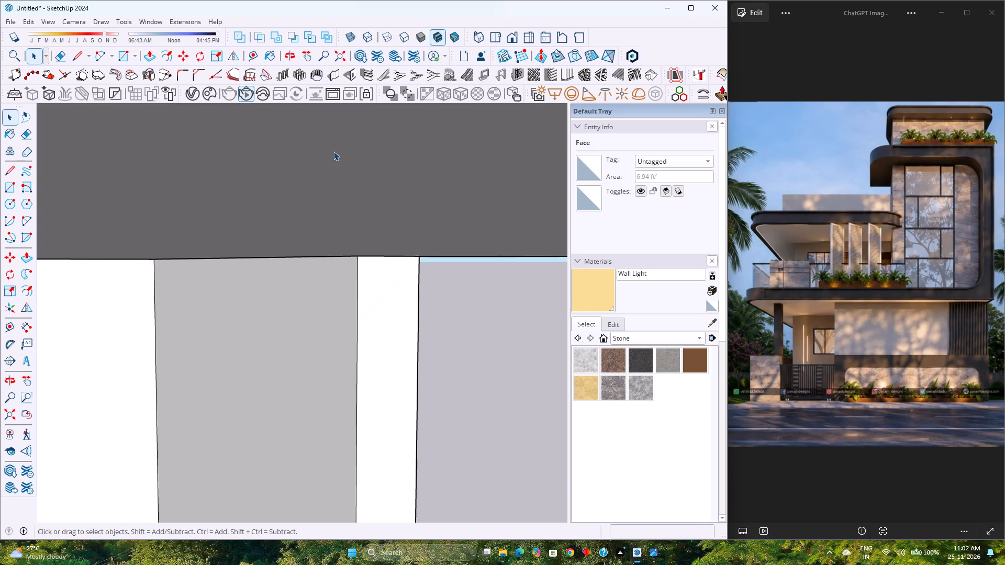
pyautogui.scroll(-3, 333, 151)
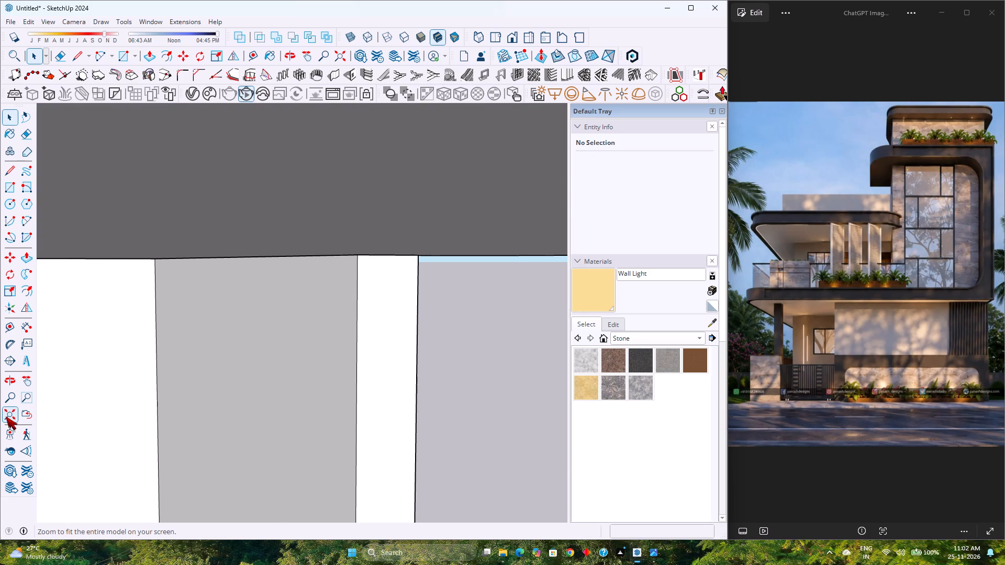
pyautogui.click(6, 416)
pyautogui.scroll(-2, 197, 330)
pyautogui.moveTo(266, 327); pyautogui.dragTo(82, 353, button='middle')
pyautogui.middleClick(82, 353)
pyautogui.moveTo(235, 318); pyautogui.dragTo(82, 319, button='middle')
pyautogui.middleClick(81, 319)
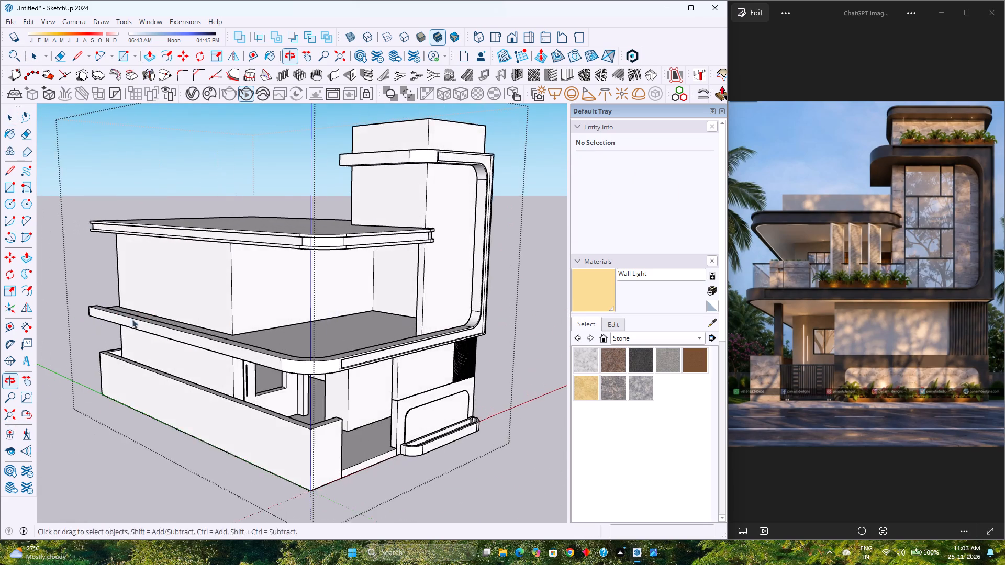
pyautogui.moveTo(308, 320); pyautogui.dragTo(167, 321, button='middle')
pyautogui.middleClick(167, 321)
pyautogui.scroll(-3, 194, 289)
pyautogui.moveTo(203, 286); pyautogui.dragTo(170, 231, button='middle')
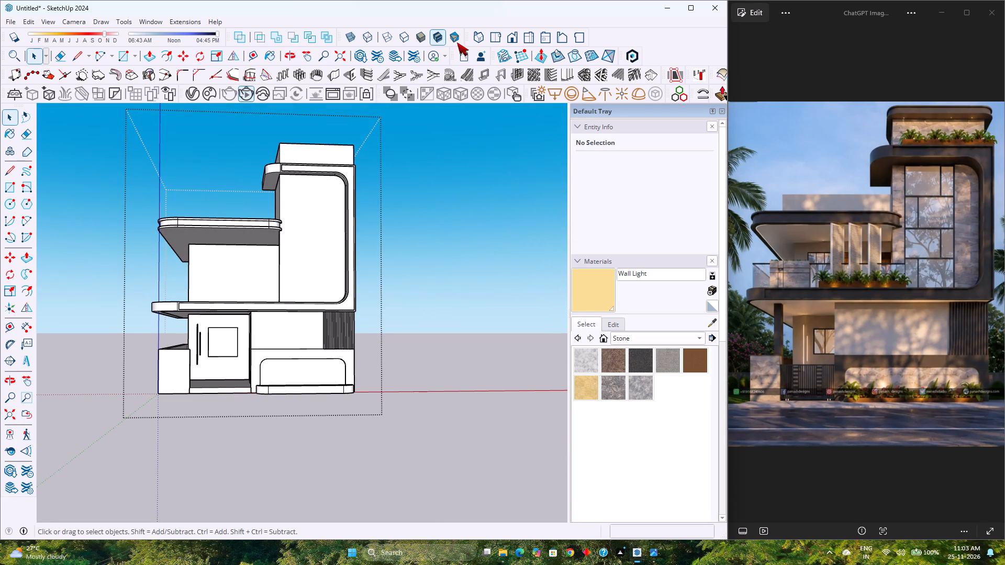
pyautogui.click(513, 32)
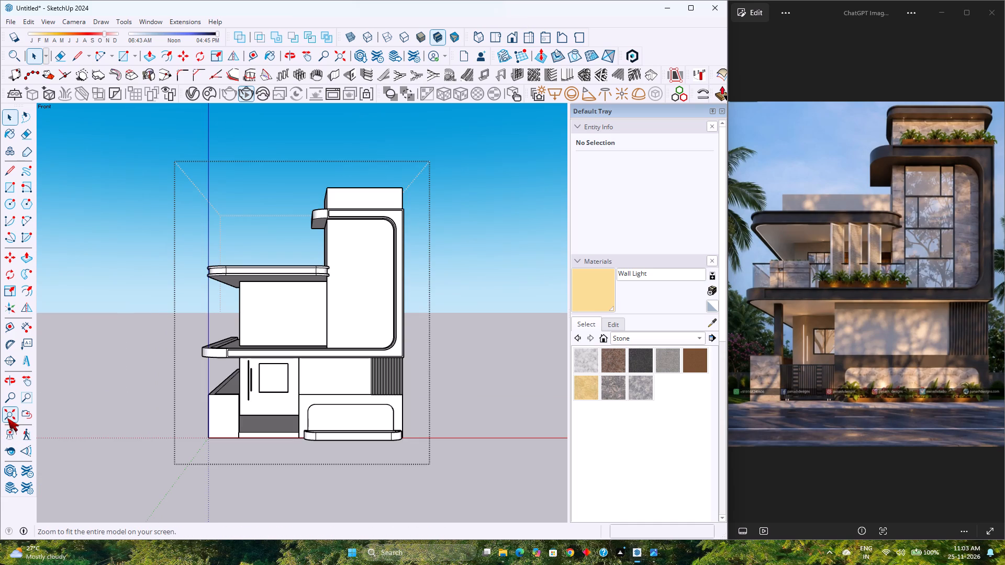
pyautogui.click(7, 418)
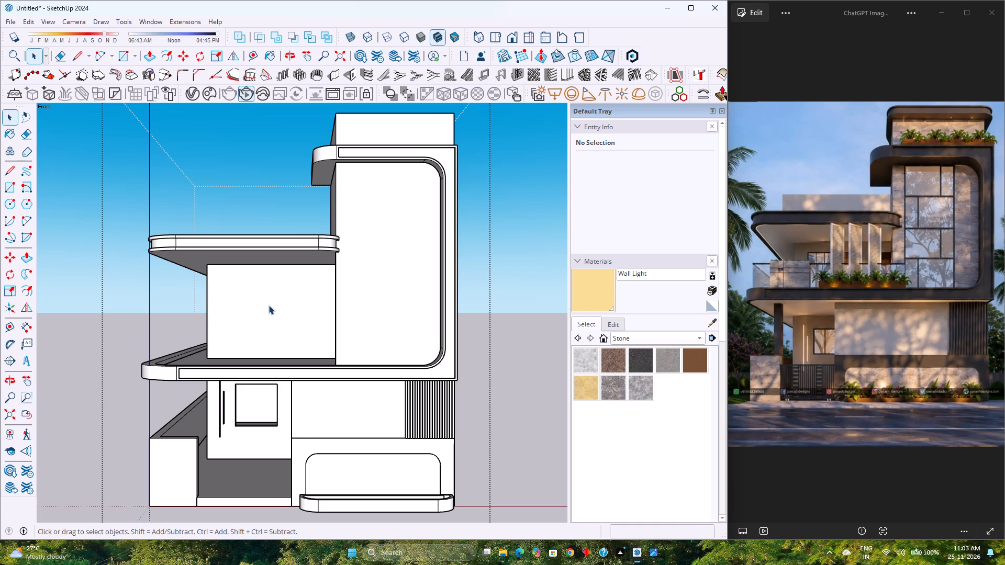
# Open the wall group and Push/Pull the top face of the tower's U-shaped parapet up 3 inches.
pyautogui.scroll(-1, 269, 305)
pyautogui.moveTo(280, 287); pyautogui.dragTo(281, 406, button='middle')
pyautogui.middleClick(281, 406)
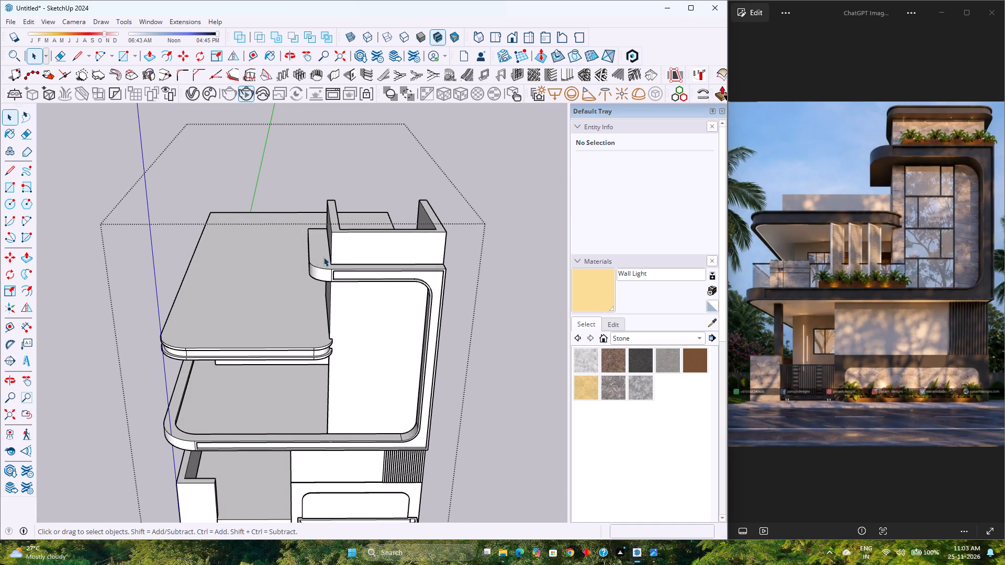
pyautogui.scroll(4, 342, 250)
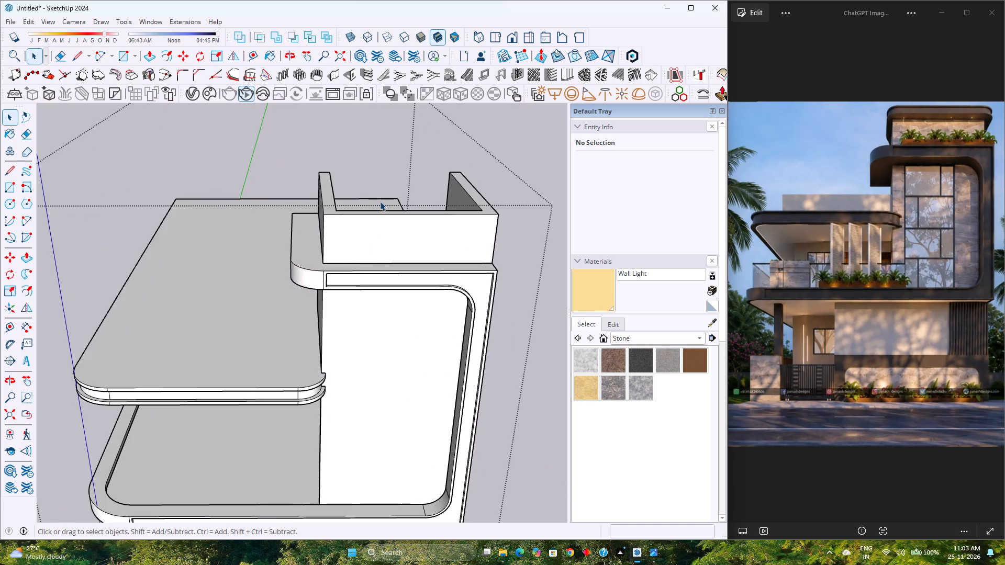
pyautogui.doubleClick(329, 207)
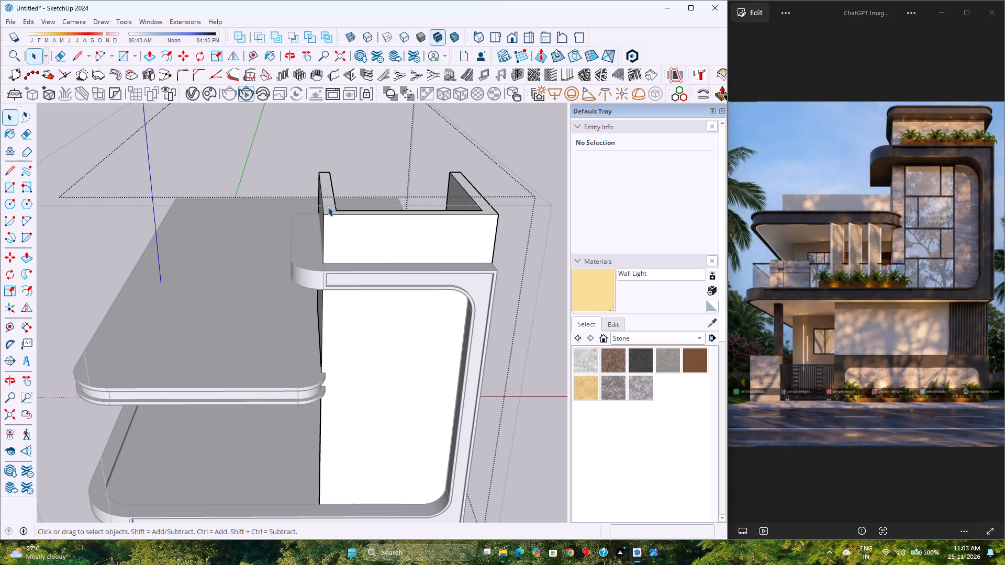
pyautogui.press('p')
pyautogui.click(327, 204)
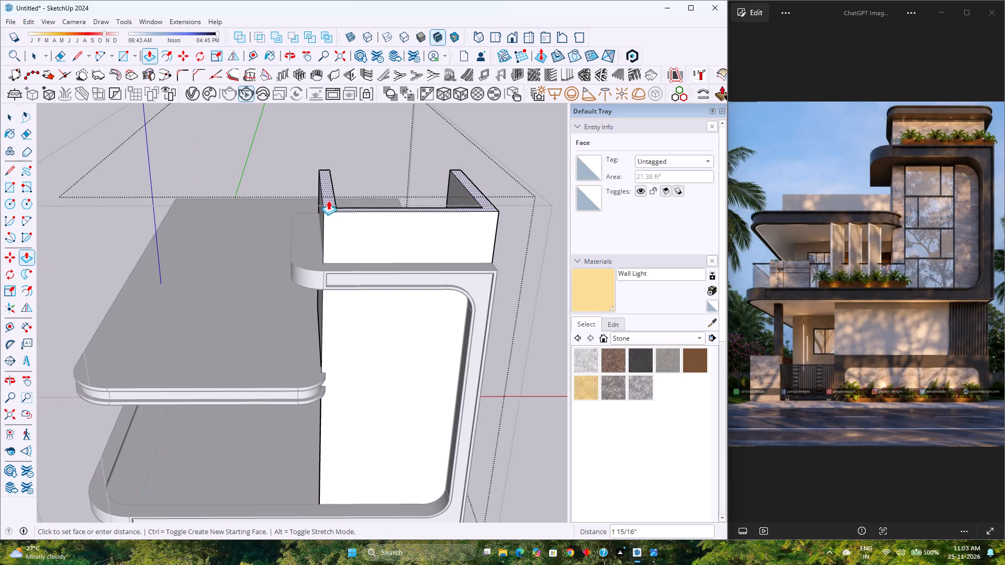
pyautogui.press('3')
pyautogui.press('Return')
pyautogui.moveTo(329, 199); pyautogui.dragTo(300, 246, button='middle')
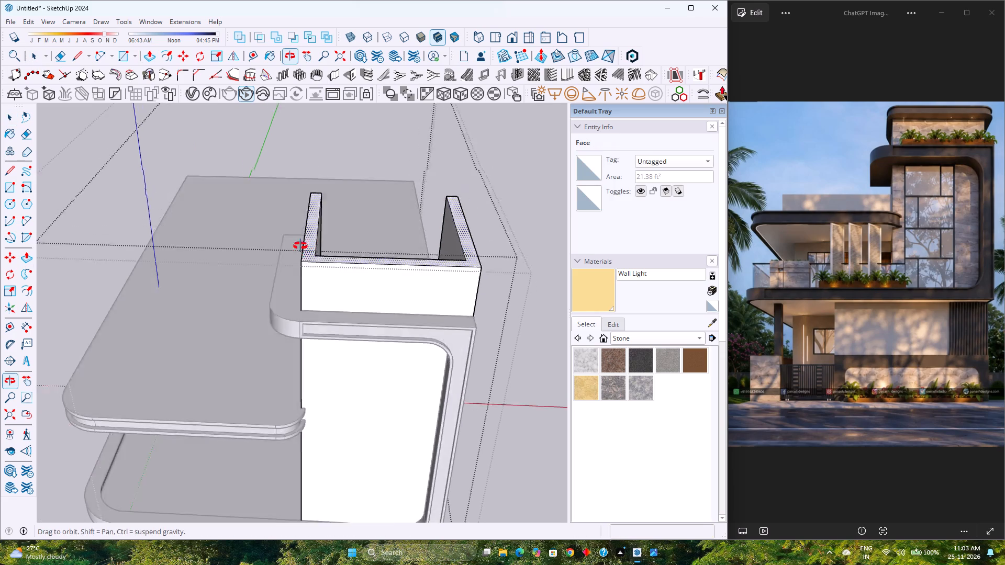
pyautogui.moveTo(300, 246); pyautogui.dragTo(283, 284, button='middle')
pyautogui.scroll(-3, 278, 278)
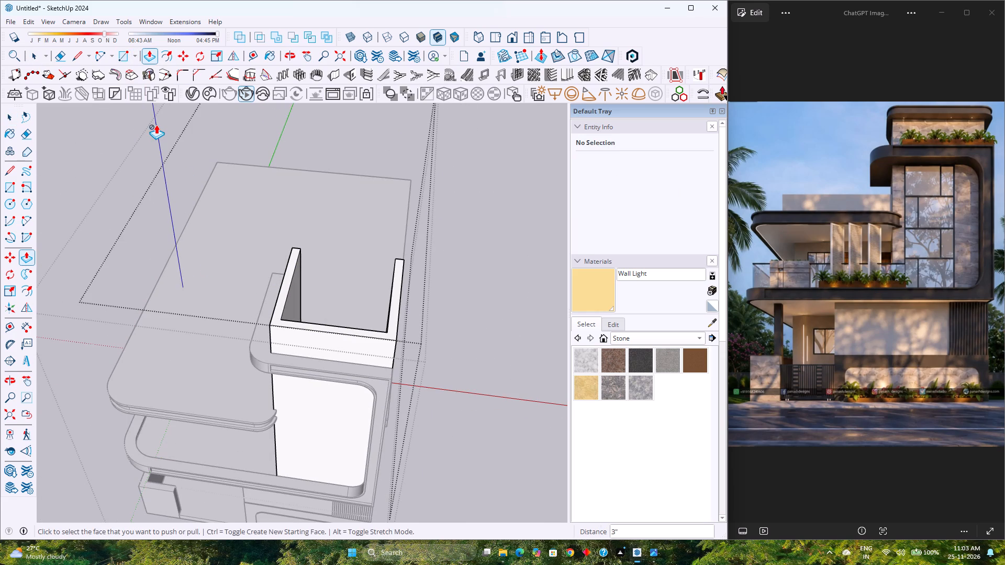
pyautogui.press('Escape')
pyautogui.press('space')
pyautogui.press('Escape')
# Draw a 10' by 10' rectangle across the top of the tower's parapet, group it and open the group for editing.
pyautogui.click(288, 275)
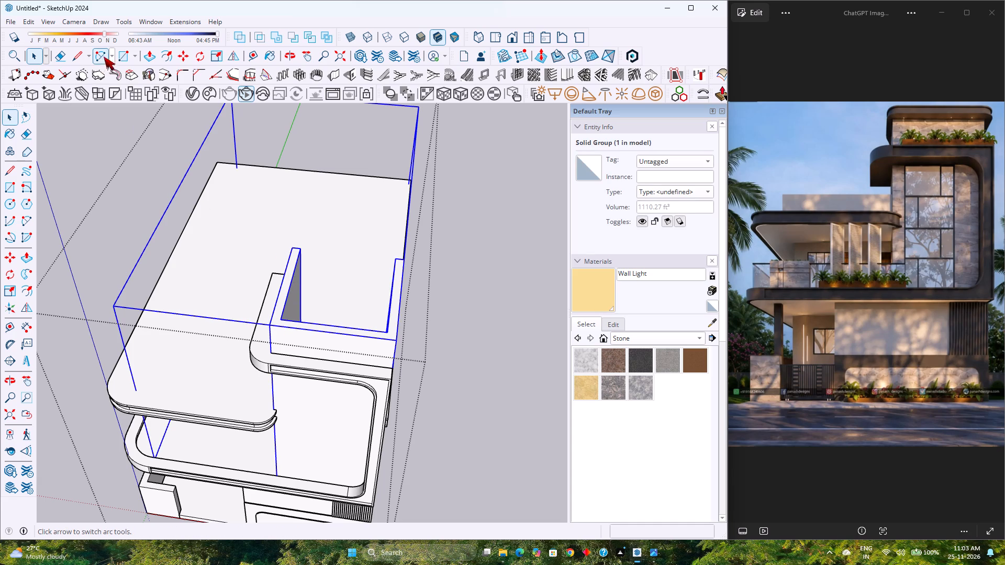
pyautogui.click(122, 60)
pyautogui.click(294, 247)
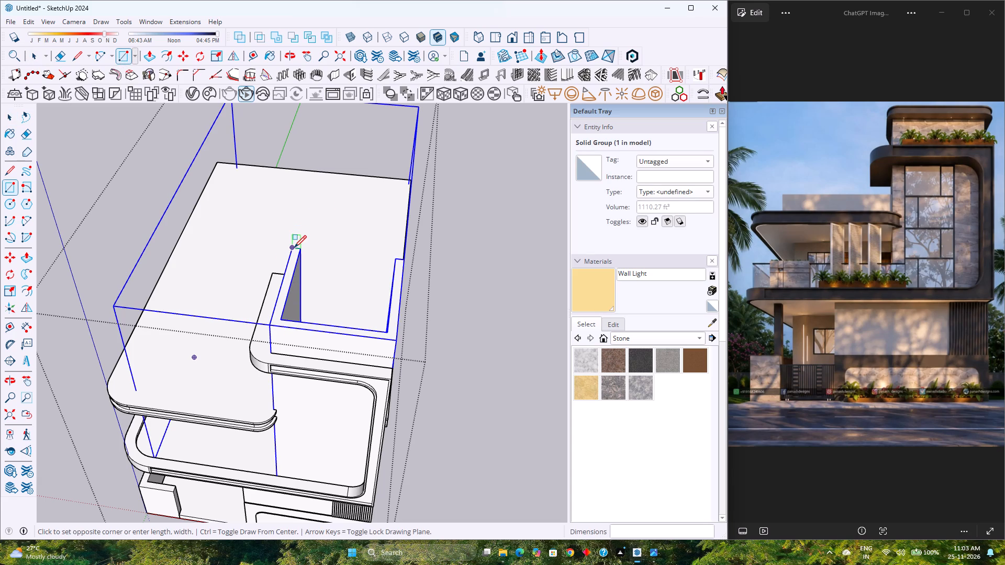
pyautogui.click(395, 338)
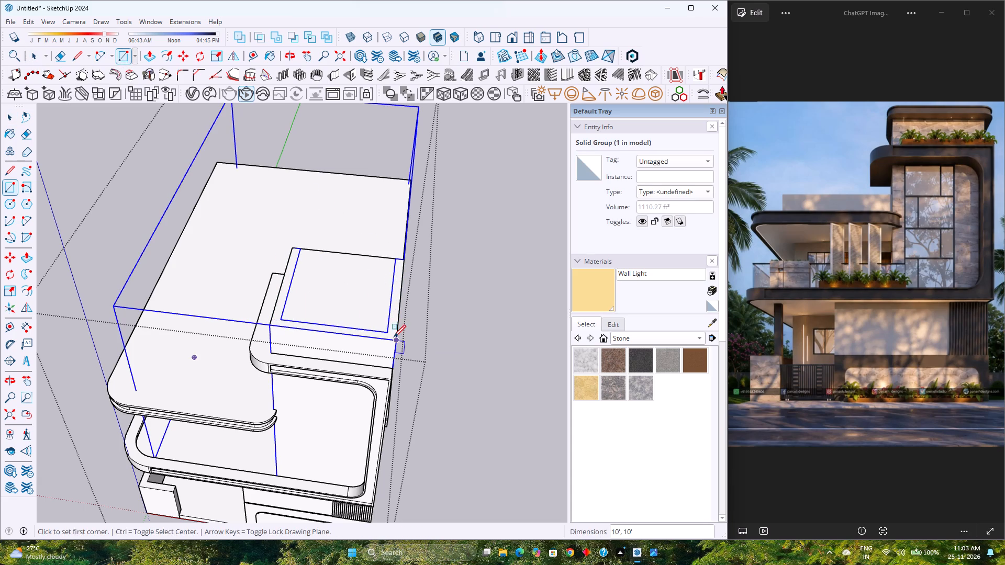
pyautogui.press('space')
pyautogui.doubleClick(359, 312)
pyautogui.rightClick(359, 312)
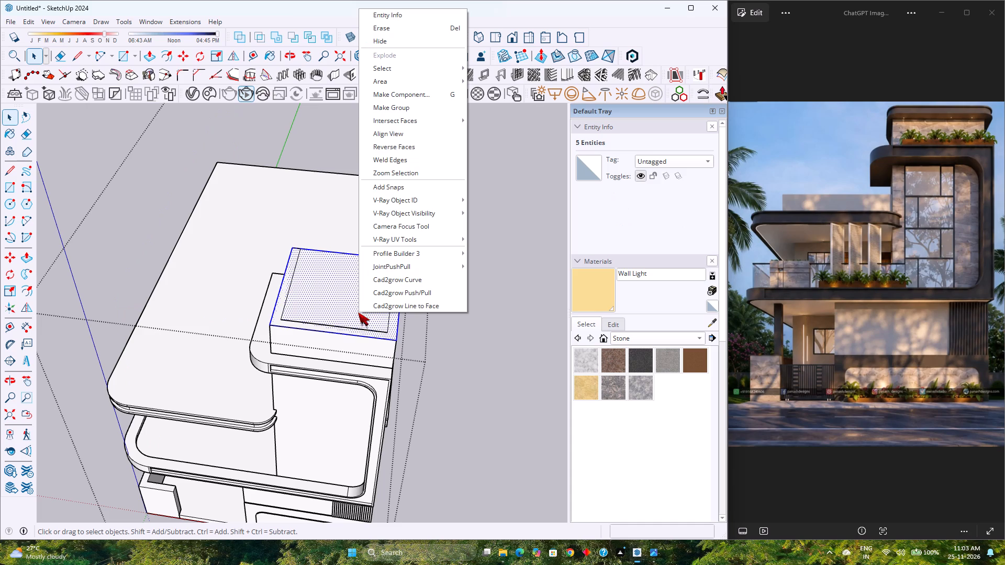
pyautogui.click(414, 108)
pyautogui.doubleClick(342, 307)
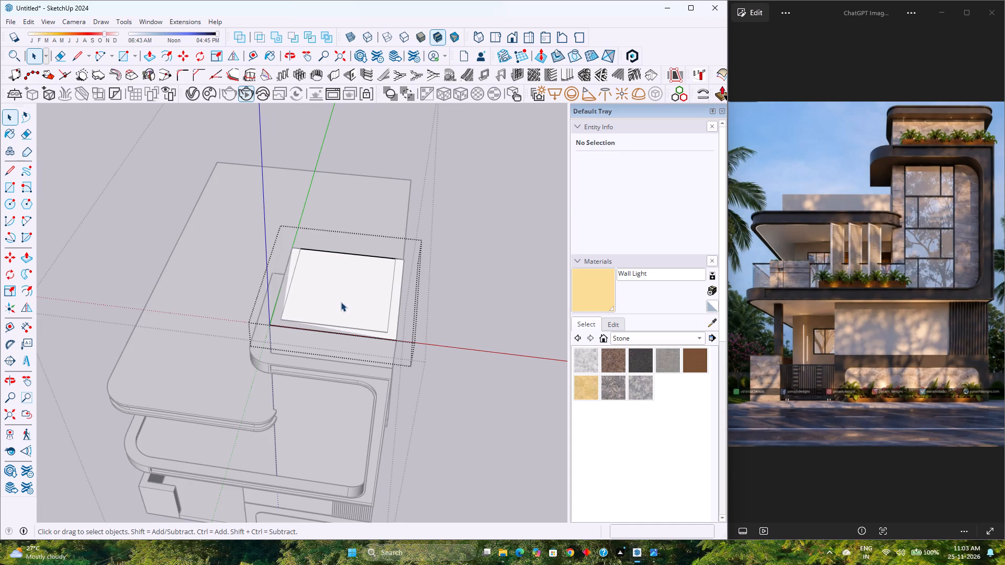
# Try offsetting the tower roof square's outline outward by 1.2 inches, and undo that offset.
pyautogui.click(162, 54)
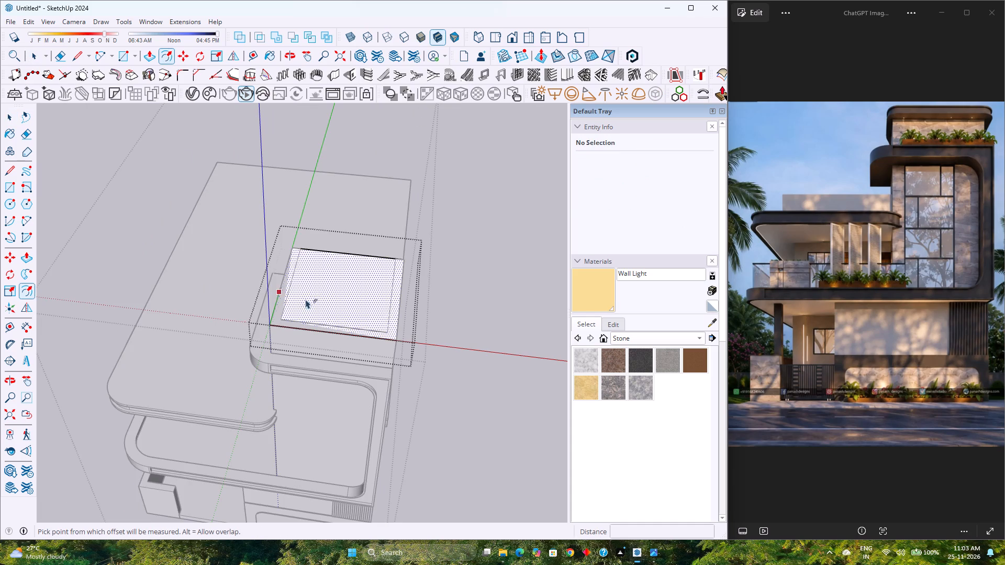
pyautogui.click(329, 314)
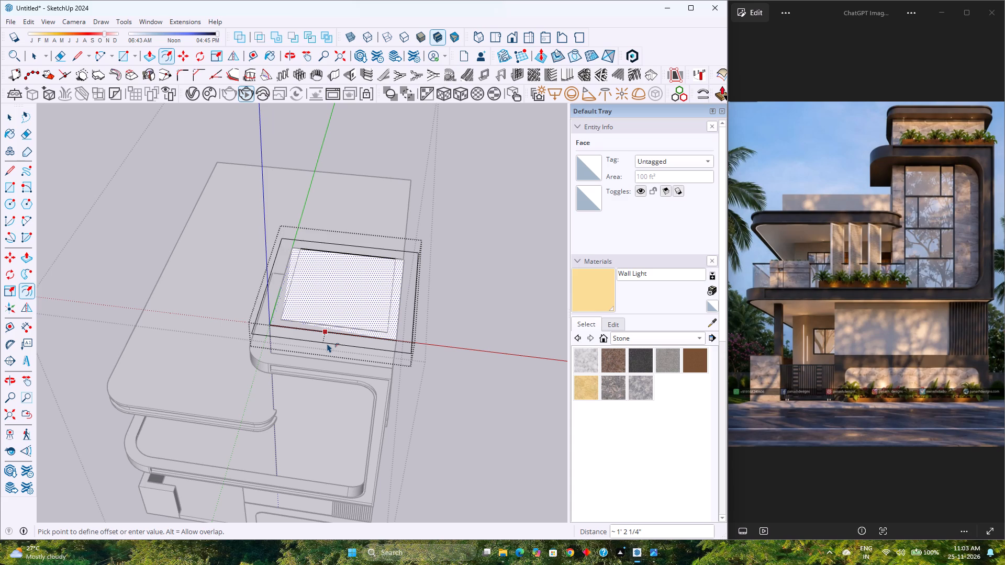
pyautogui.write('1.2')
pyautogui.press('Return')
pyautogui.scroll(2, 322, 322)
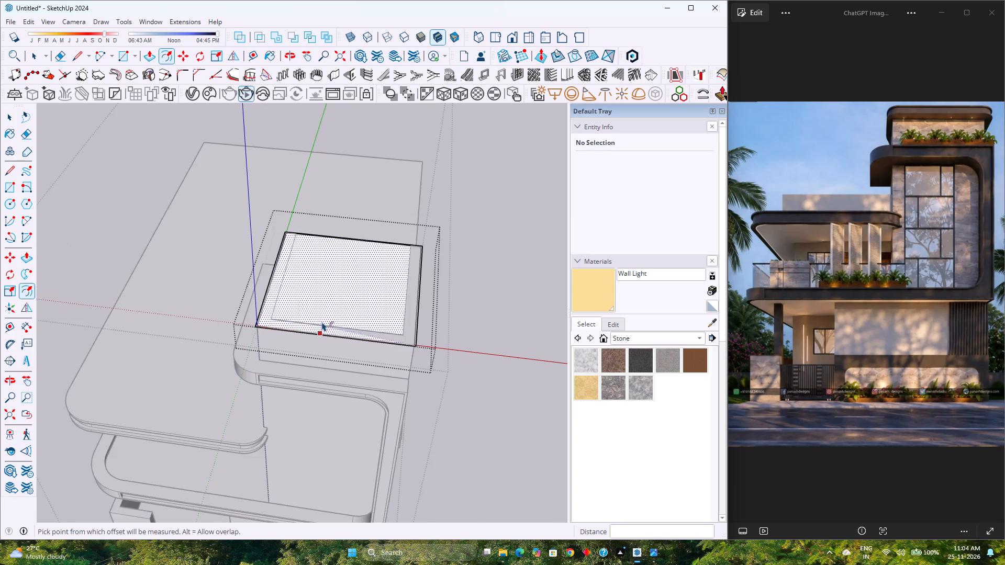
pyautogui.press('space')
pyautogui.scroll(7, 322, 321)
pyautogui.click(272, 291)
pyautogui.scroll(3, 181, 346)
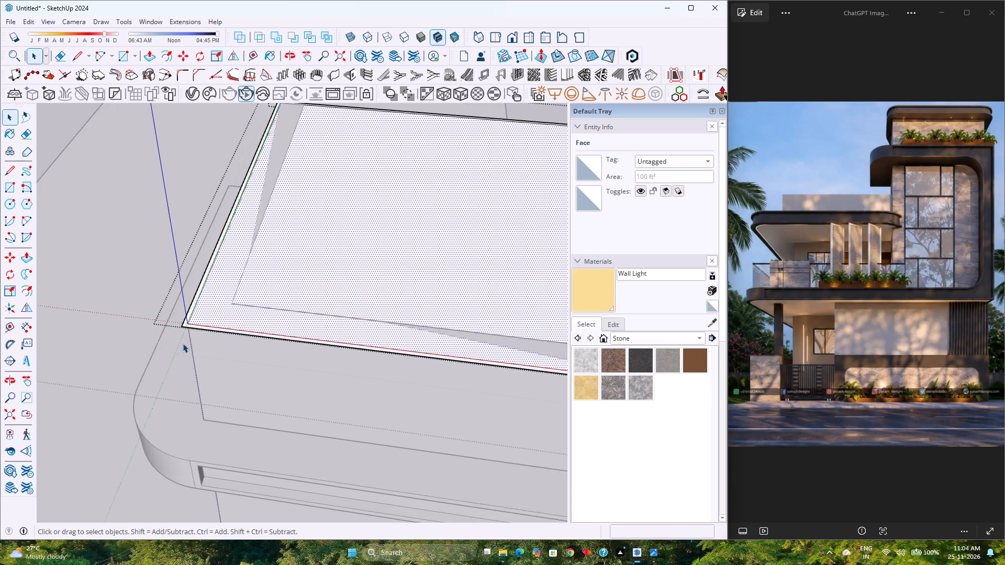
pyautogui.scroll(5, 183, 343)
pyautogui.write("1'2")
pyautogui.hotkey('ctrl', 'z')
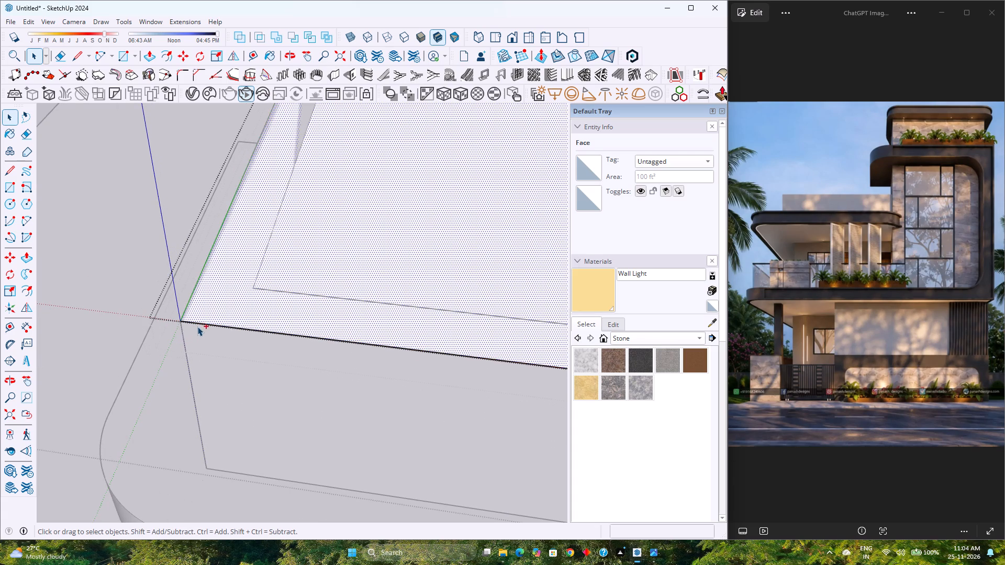
# Offset the tower roof square's outline outward by 1'2".
pyautogui.click(167, 52)
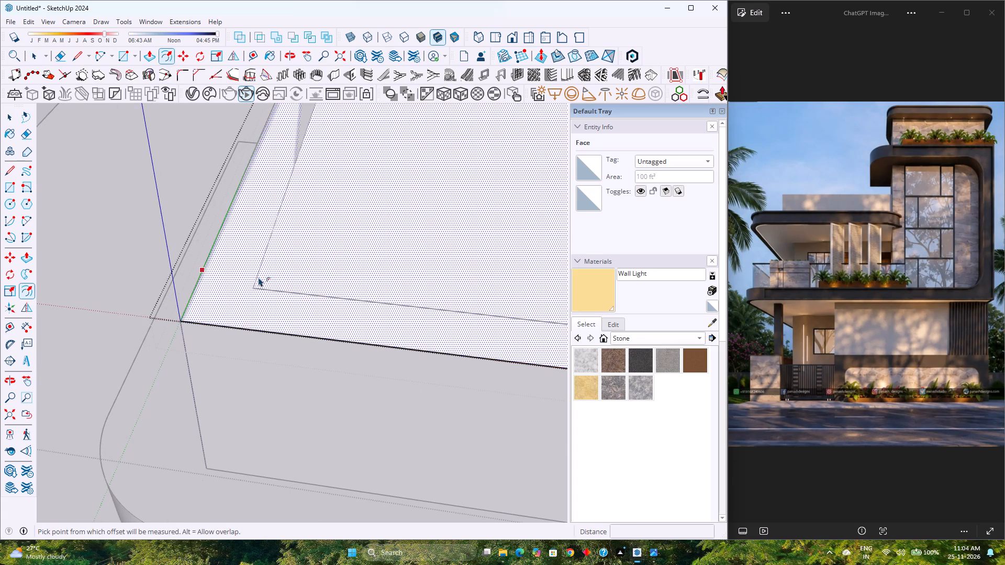
pyautogui.click(259, 279)
pyautogui.press('1')
pyautogui.press("'")
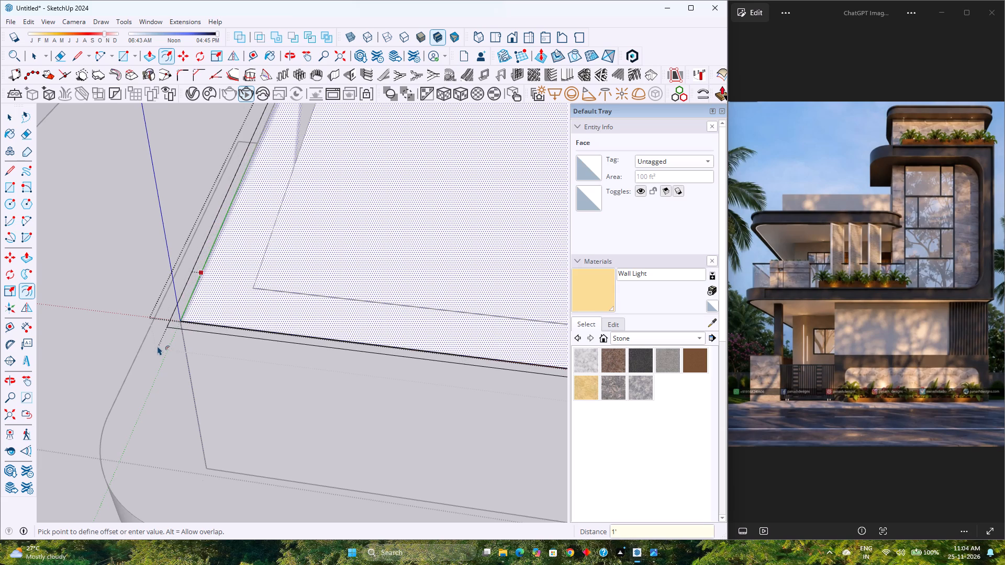
pyautogui.press('2')
pyautogui.press('Return')
pyautogui.scroll(-4, 192, 318)
pyautogui.press('space')
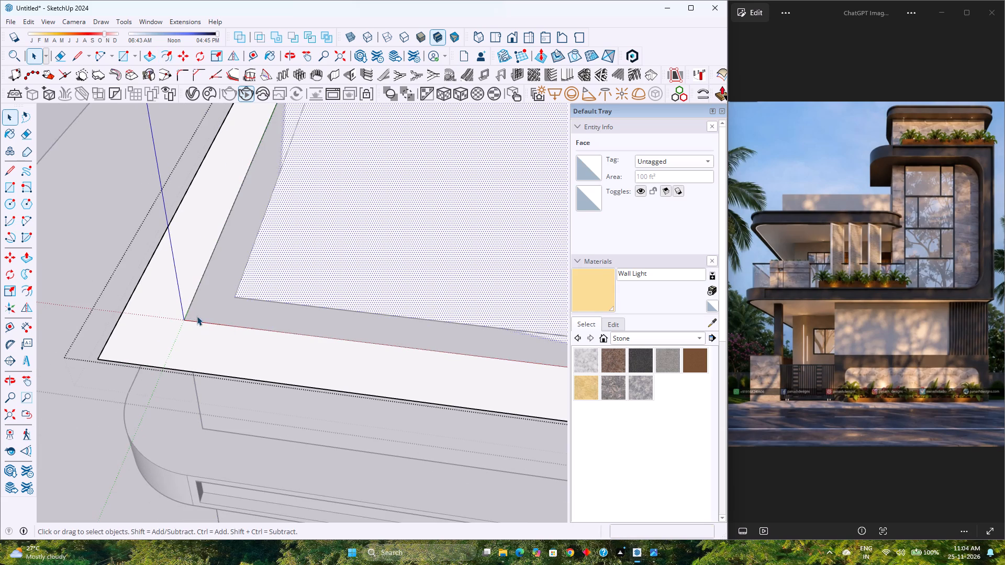
# Delete the four inner 10' edges of the tower roof outline to leave one overhanging face.
pyautogui.click(202, 323)
pyautogui.doubleClick(202, 323)
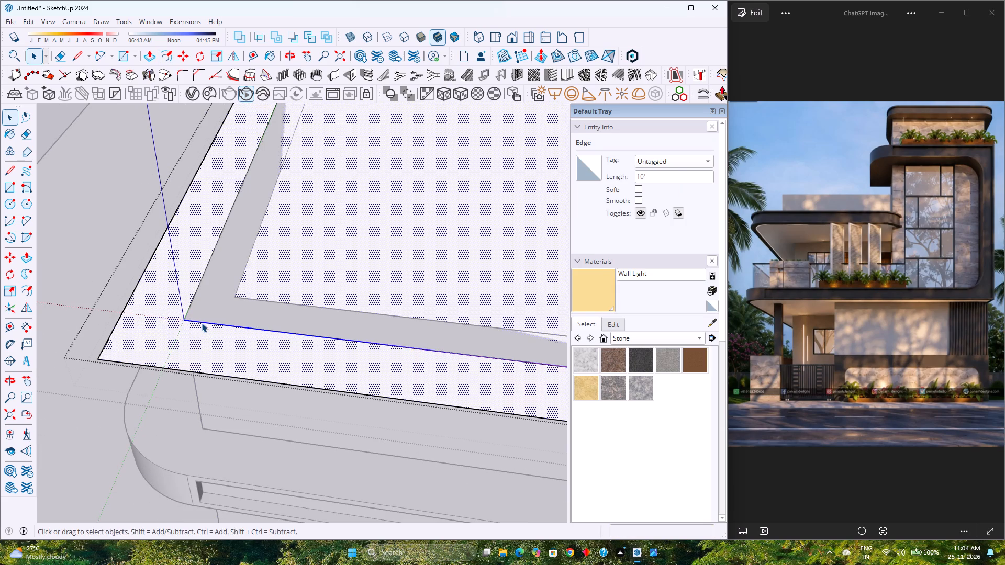
pyautogui.click(204, 322)
pyautogui.press('Delete')
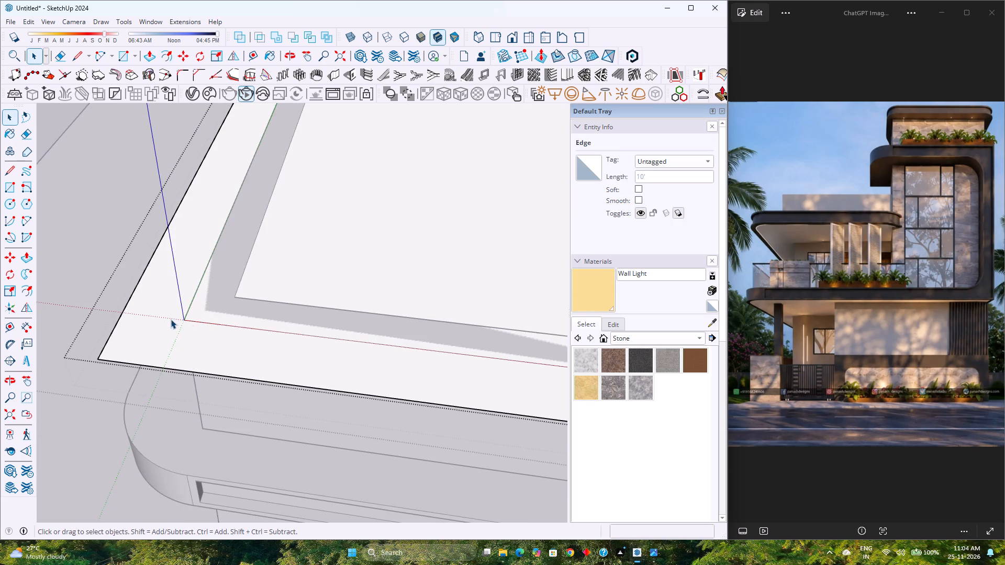
pyautogui.tripleClick(190, 306)
pyautogui.scroll(-4, 194, 358)
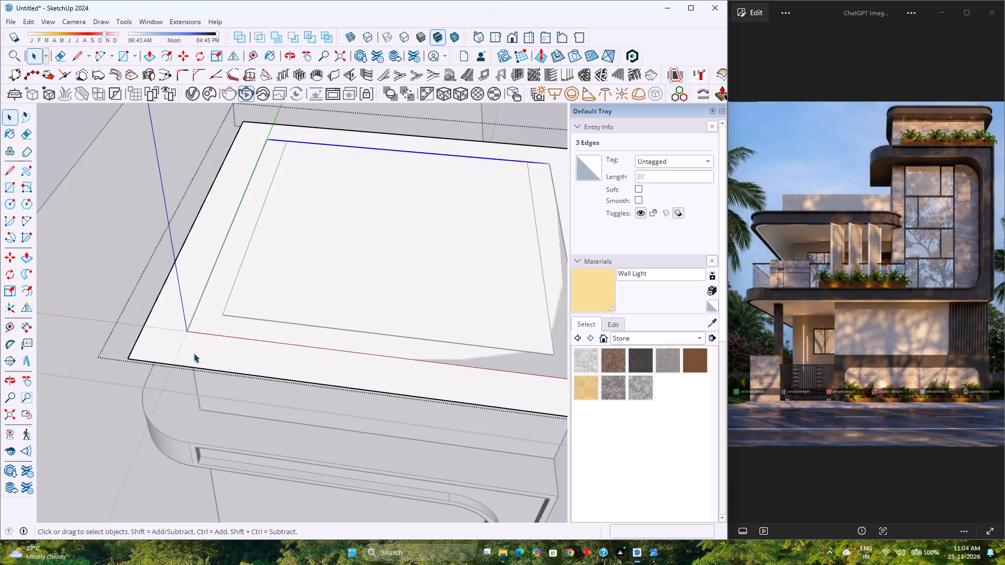
pyautogui.scroll(-3, 194, 353)
pyautogui.press('Delete')
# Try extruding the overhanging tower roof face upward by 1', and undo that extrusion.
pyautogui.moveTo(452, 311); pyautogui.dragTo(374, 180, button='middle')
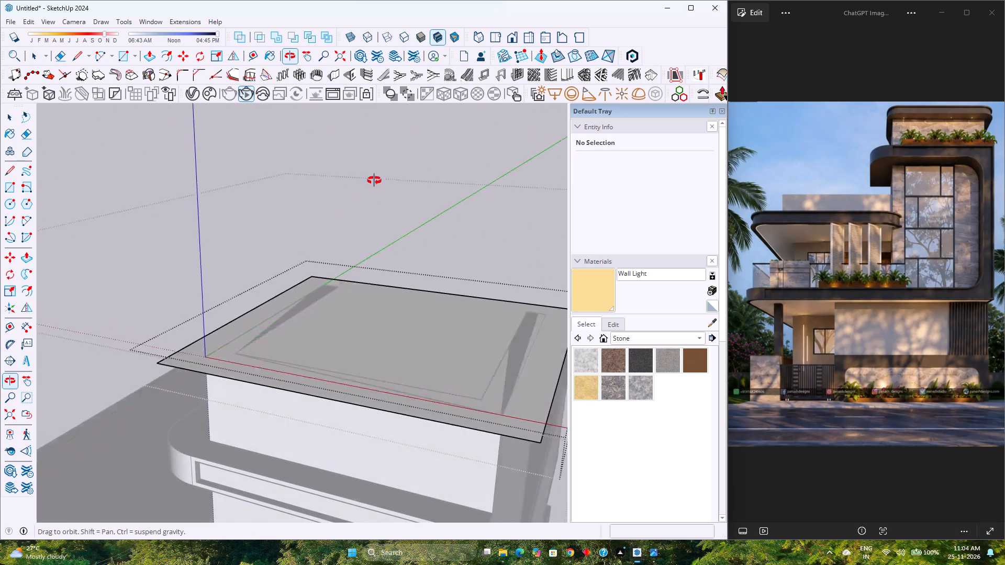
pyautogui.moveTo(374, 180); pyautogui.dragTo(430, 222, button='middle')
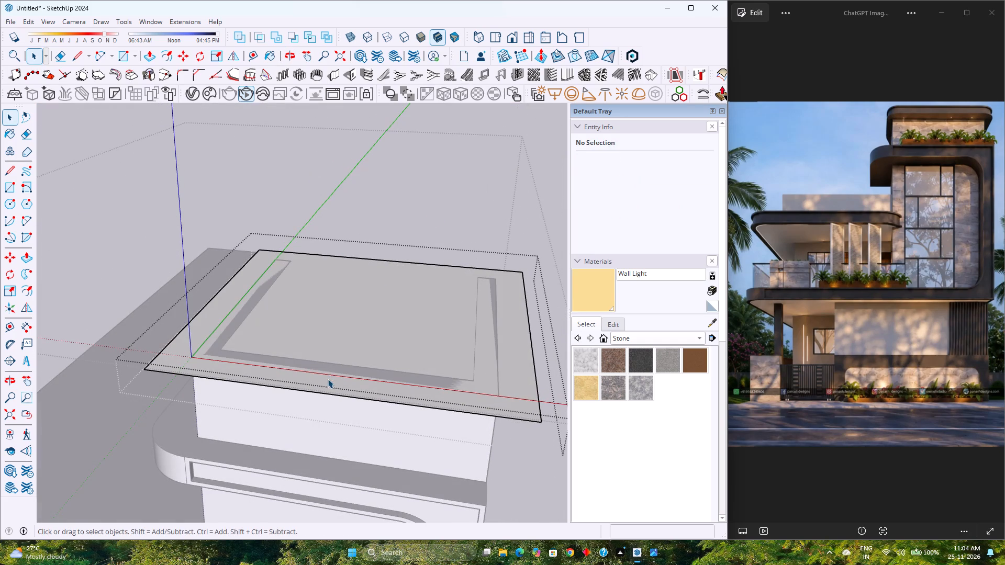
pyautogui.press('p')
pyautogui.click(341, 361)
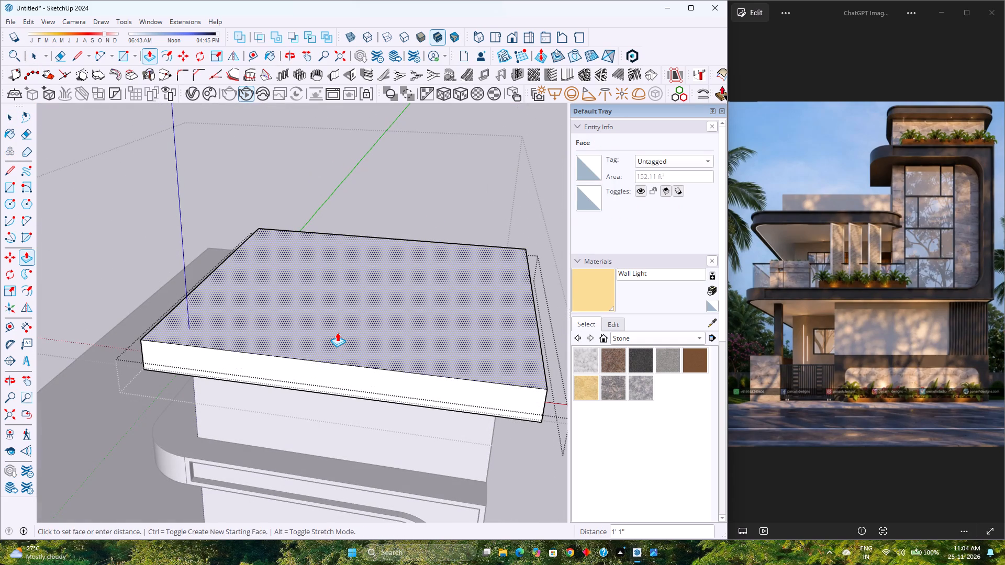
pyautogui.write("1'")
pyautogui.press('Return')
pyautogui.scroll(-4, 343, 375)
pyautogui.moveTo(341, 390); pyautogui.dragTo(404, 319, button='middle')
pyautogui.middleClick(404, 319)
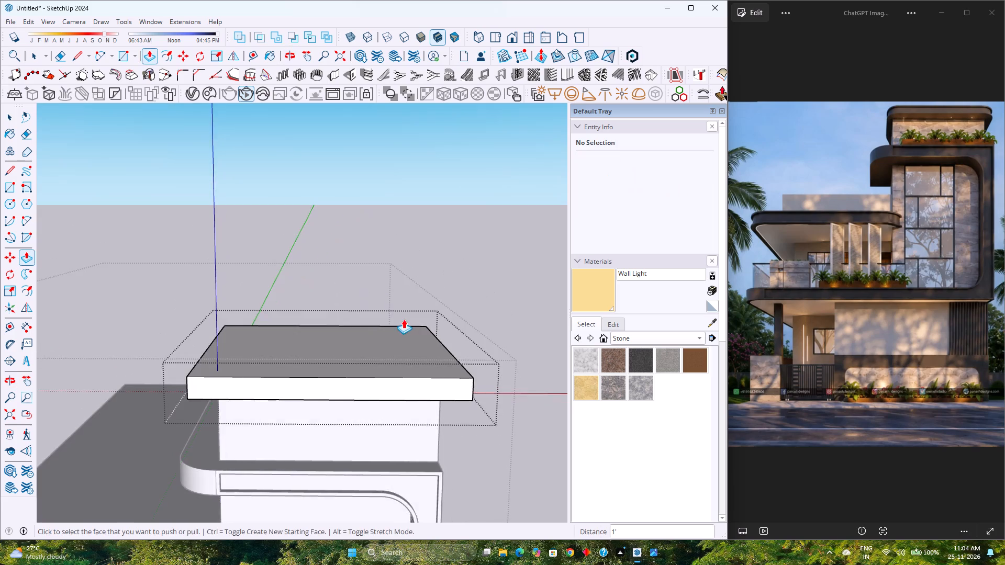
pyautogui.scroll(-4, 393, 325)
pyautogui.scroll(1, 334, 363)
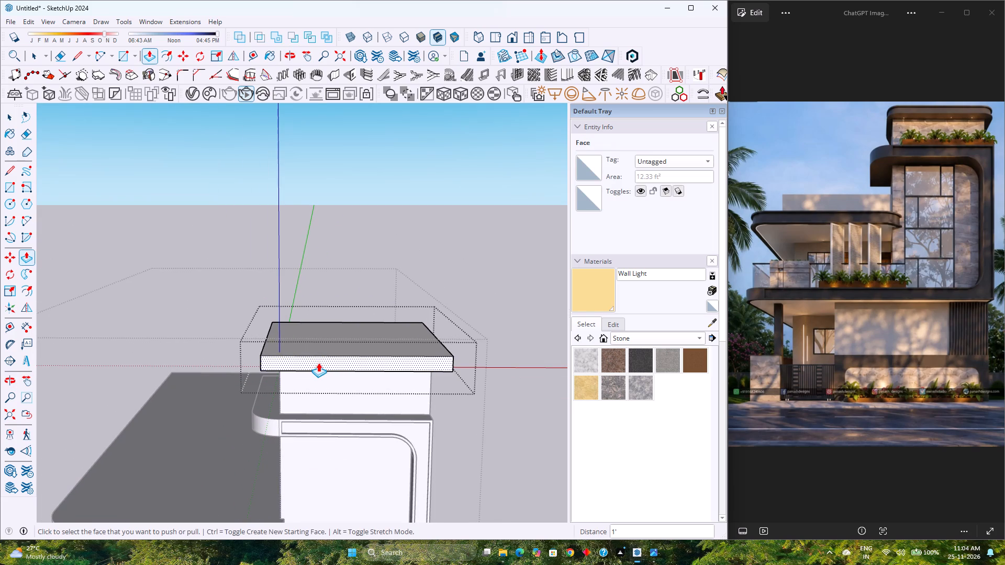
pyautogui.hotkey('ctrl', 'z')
# Place guide lines 1'2" inward from all four edges of the tower roof face.
pyautogui.moveTo(325, 359); pyautogui.dragTo(250, 456, button='middle')
pyautogui.middleClick(250, 456)
pyautogui.scroll(-3, 268, 397)
pyautogui.keyDown('shift'); pyautogui.moveTo(252, 424); pyautogui.dragTo(311, 349, button='middle'); pyautogui.keyUp('shift')
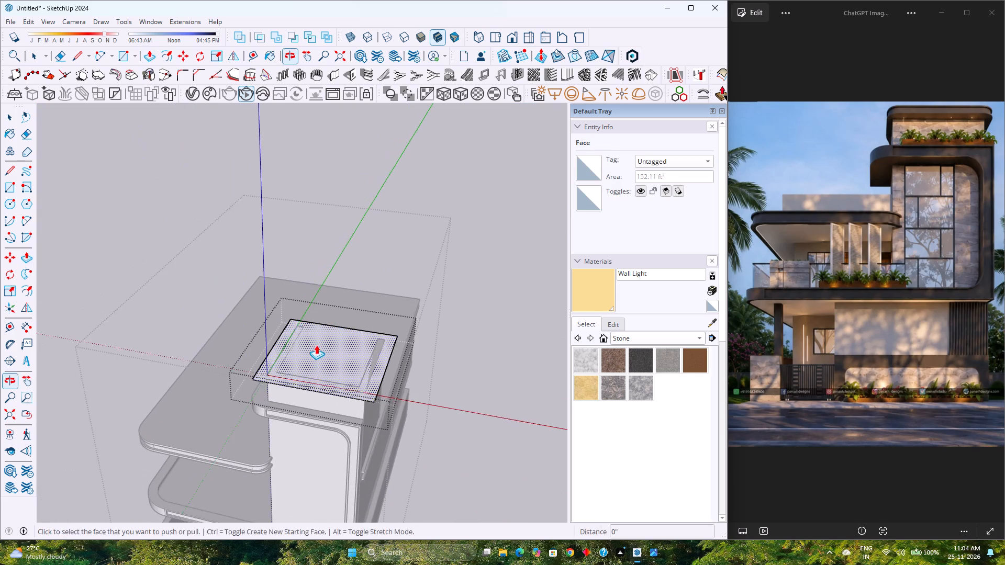
pyautogui.moveTo(316, 367); pyautogui.dragTo(326, 419, button='middle')
pyautogui.middleClick(326, 419)
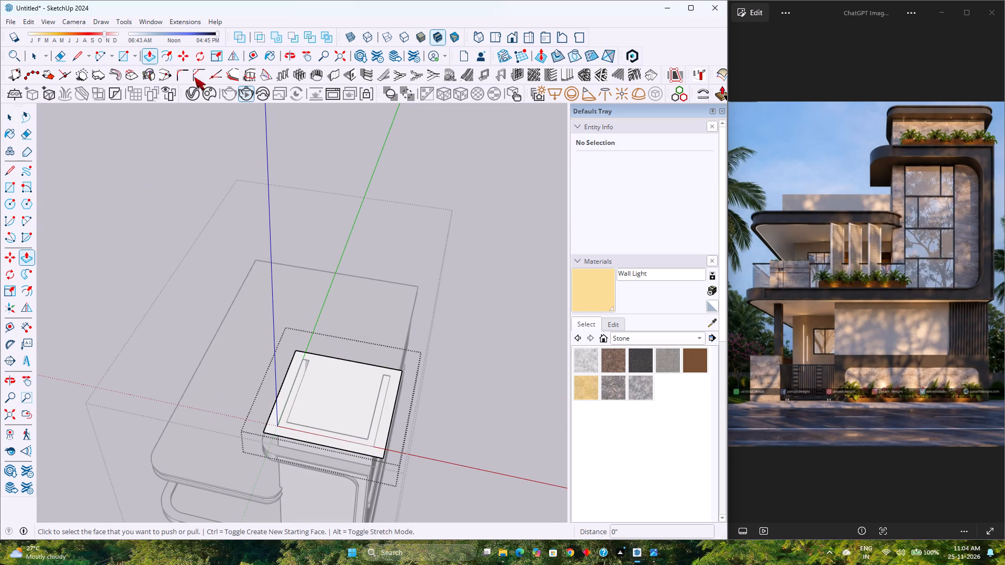
pyautogui.click(252, 56)
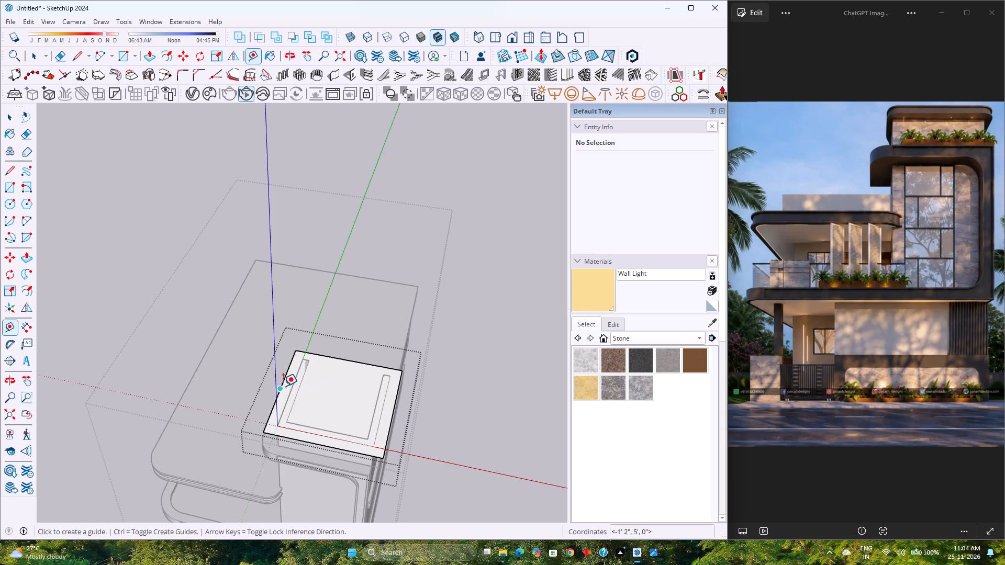
pyautogui.click(283, 386)
pyautogui.write("1'")
pyautogui.press('Return')
pyautogui.write("1'2")
pyautogui.press('Return')
pyautogui.moveTo(308, 405); pyautogui.dragTo(316, 465, button='middle')
pyautogui.middleClick(316, 465)
pyautogui.scroll(-3, 319, 472)
pyautogui.keyDown('shift'); pyautogui.moveTo(318, 471); pyautogui.dragTo(313, 389, button='middle'); pyautogui.keyUp('shift')
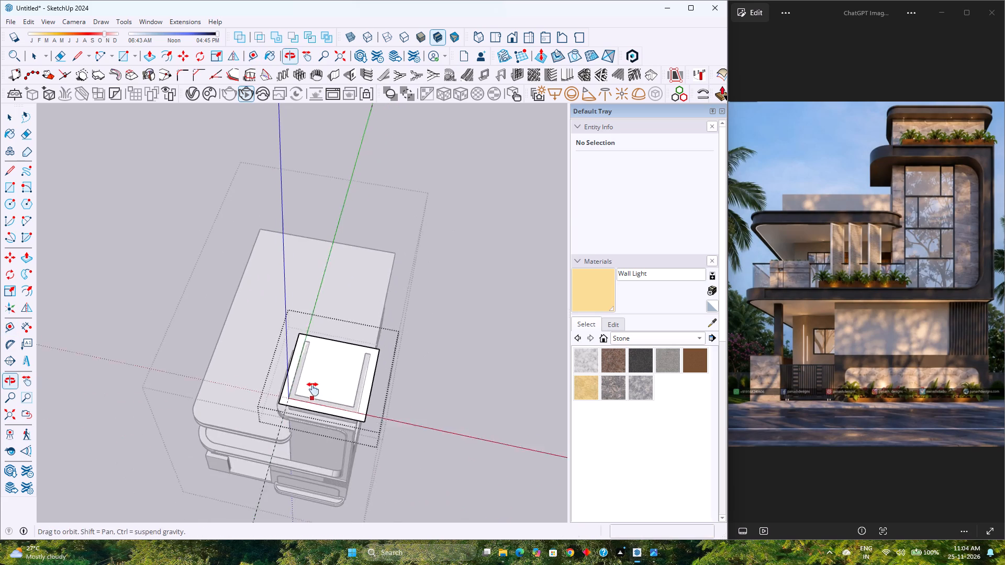
pyautogui.keyDown('shift'); pyautogui.moveTo(313, 389); pyautogui.dragTo(314, 383, button='middle'); pyautogui.keyUp('shift')
pyautogui.scroll(8, 312, 399)
pyautogui.click(312, 399)
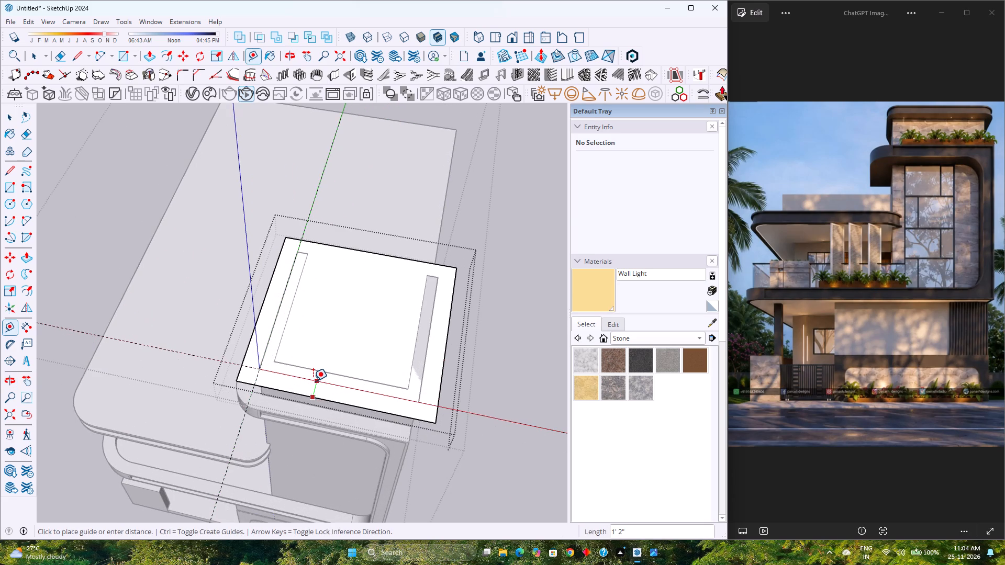
pyautogui.click(313, 381)
pyautogui.click(446, 353)
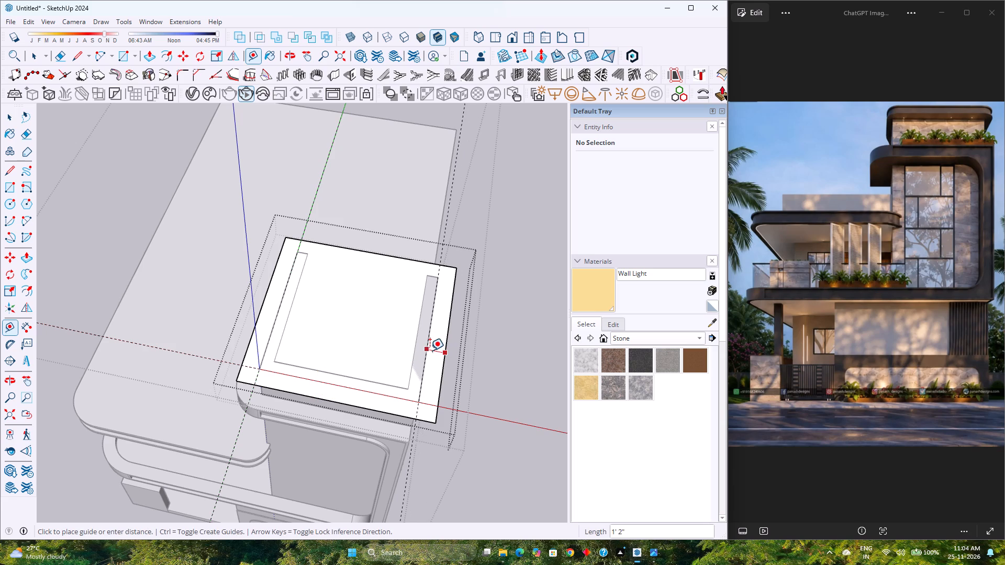
pyautogui.click(430, 351)
pyautogui.click(334, 246)
pyautogui.click(313, 257)
# Round the four corners of the tower roof outline with 1'2" radius arcs between the guide intersections, trimming the corners.
pyautogui.press('a')
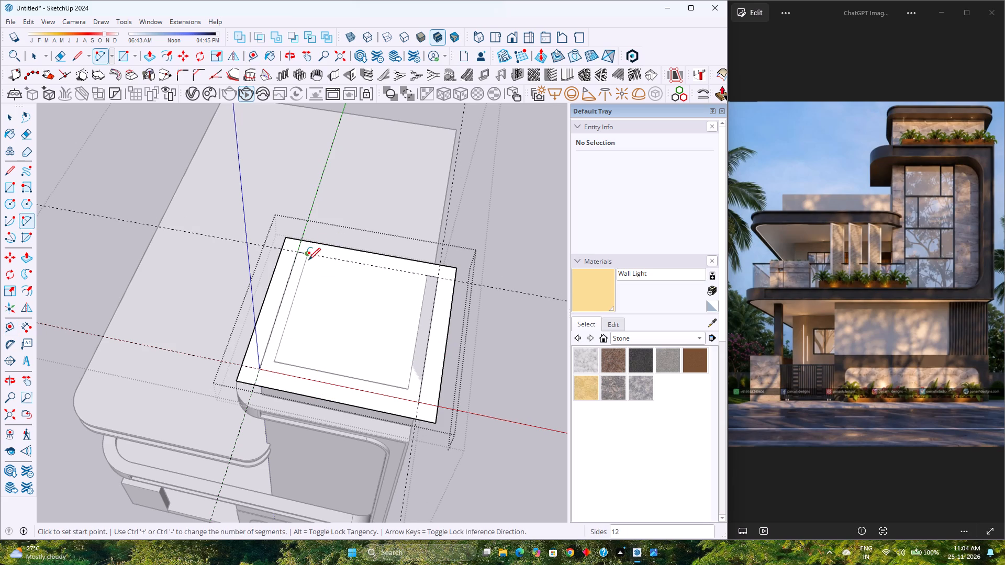
pyautogui.scroll(7, 246, 361)
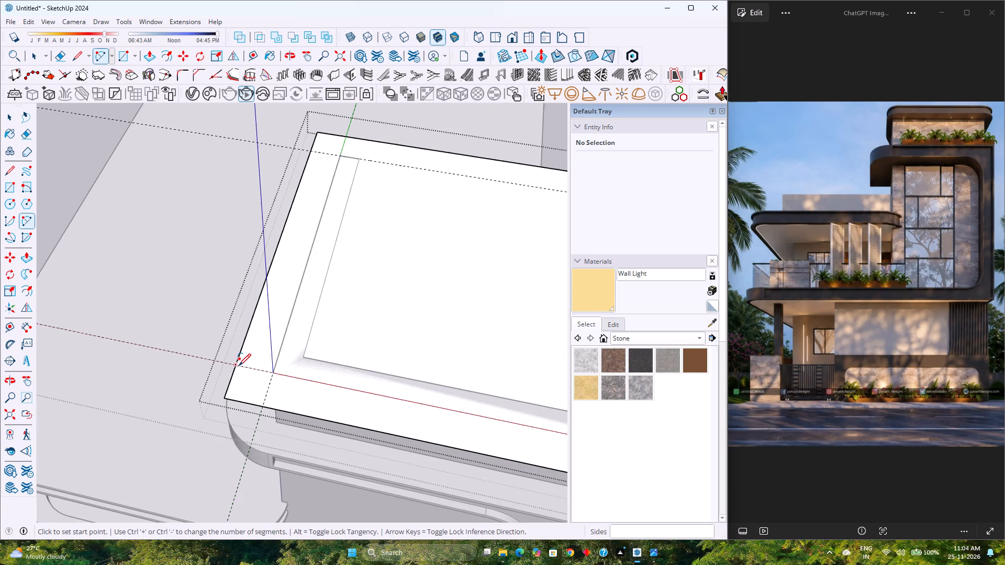
pyautogui.click(239, 366)
pyautogui.doubleClick(265, 405)
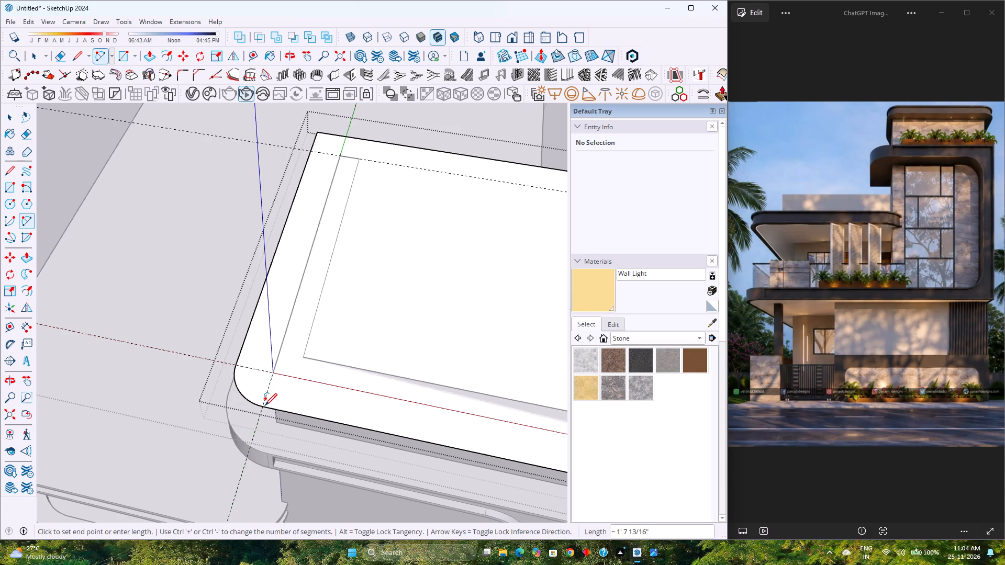
pyautogui.scroll(-7, 265, 405)
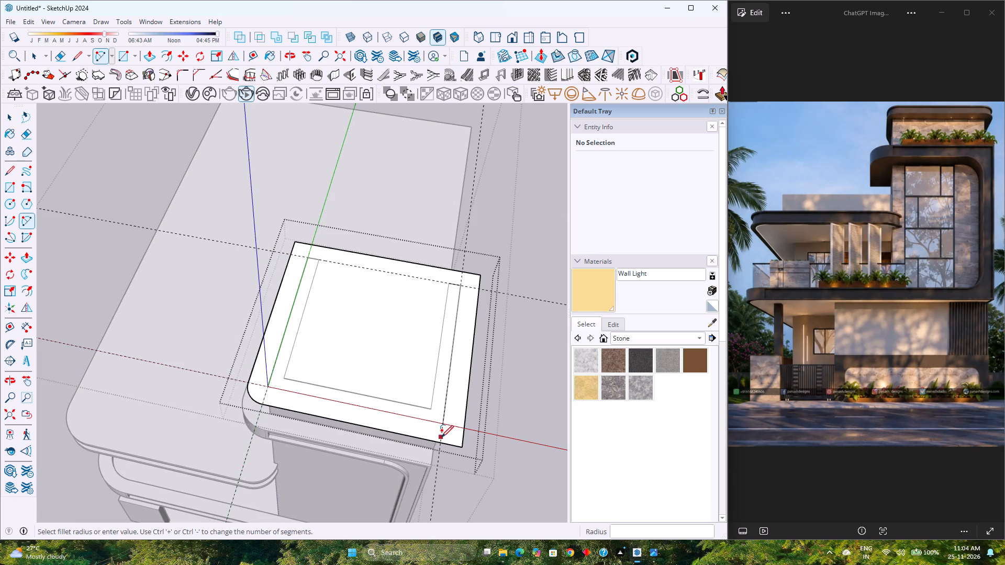
pyautogui.click(441, 443)
pyautogui.doubleClick(464, 430)
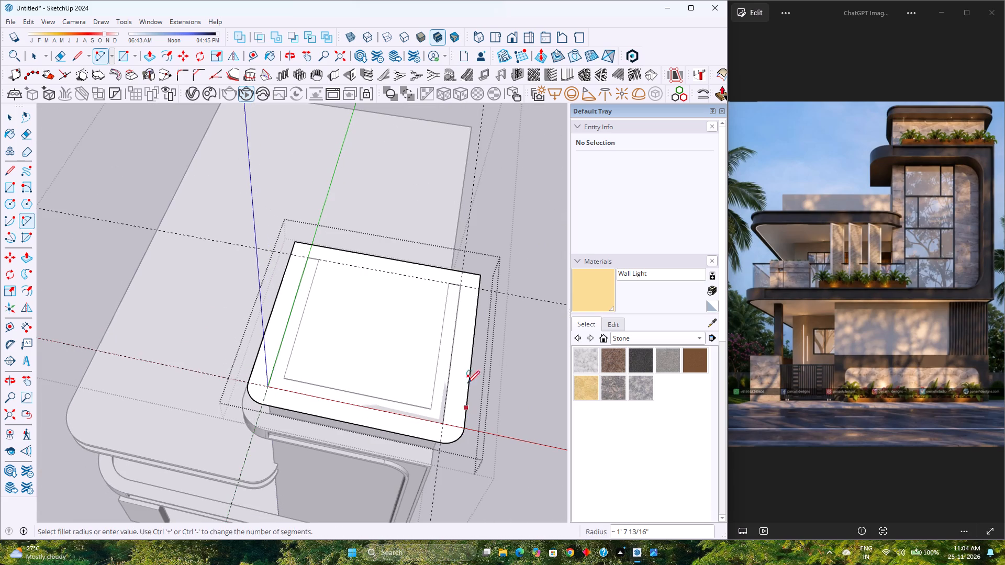
pyautogui.click(463, 273)
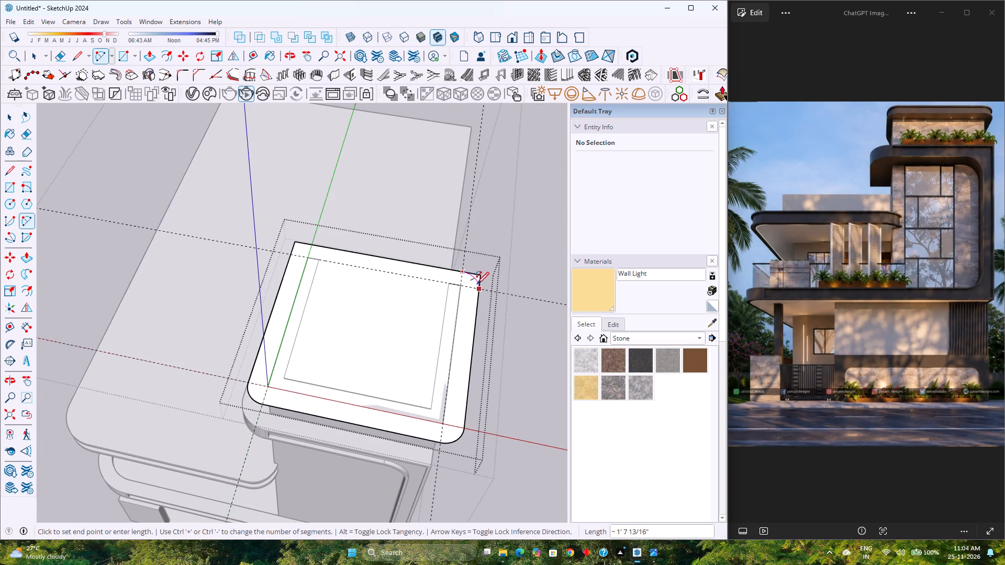
pyautogui.doubleClick(481, 287)
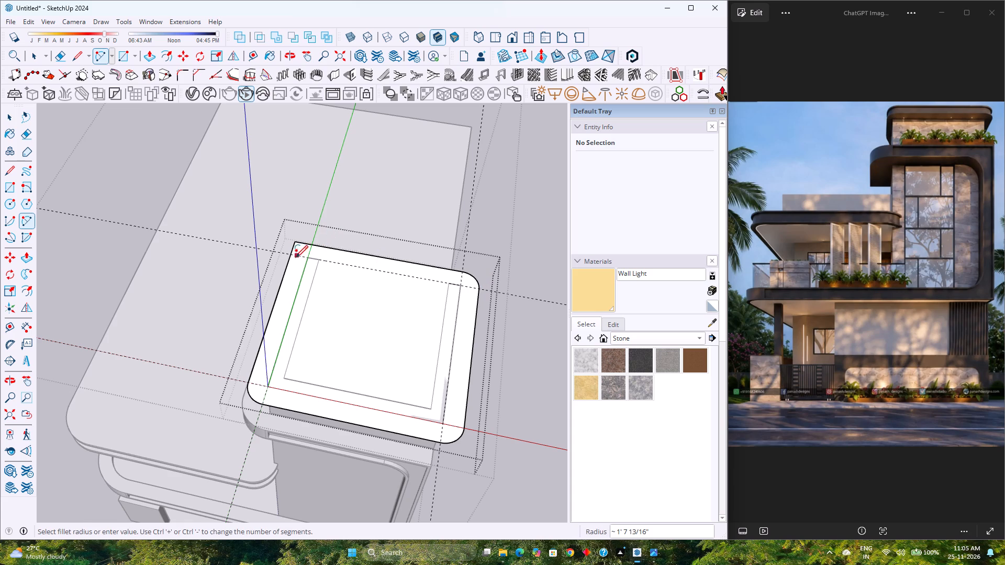
pyautogui.click(291, 257)
pyautogui.doubleClick(313, 244)
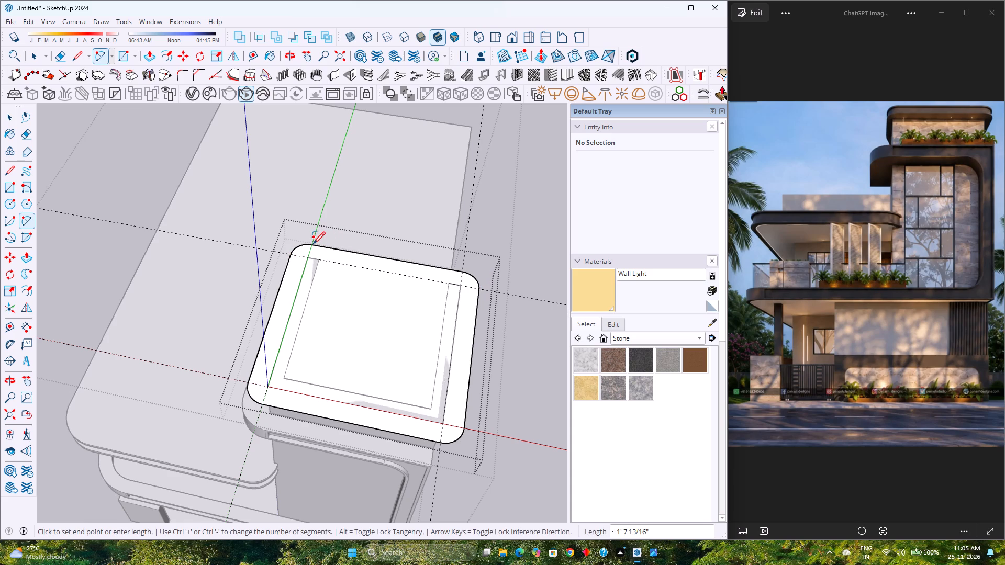
# Set the segment count of all four corner arcs of the tower roof to 120.
pyautogui.press('space')
pyautogui.click(298, 247)
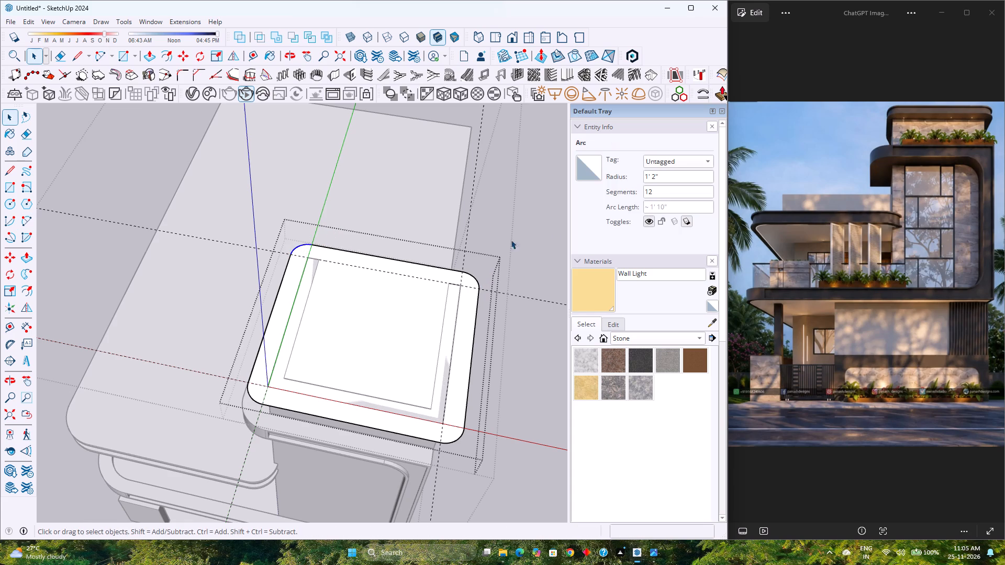
pyautogui.click(661, 194)
pyautogui.press('0')
pyautogui.press('Return')
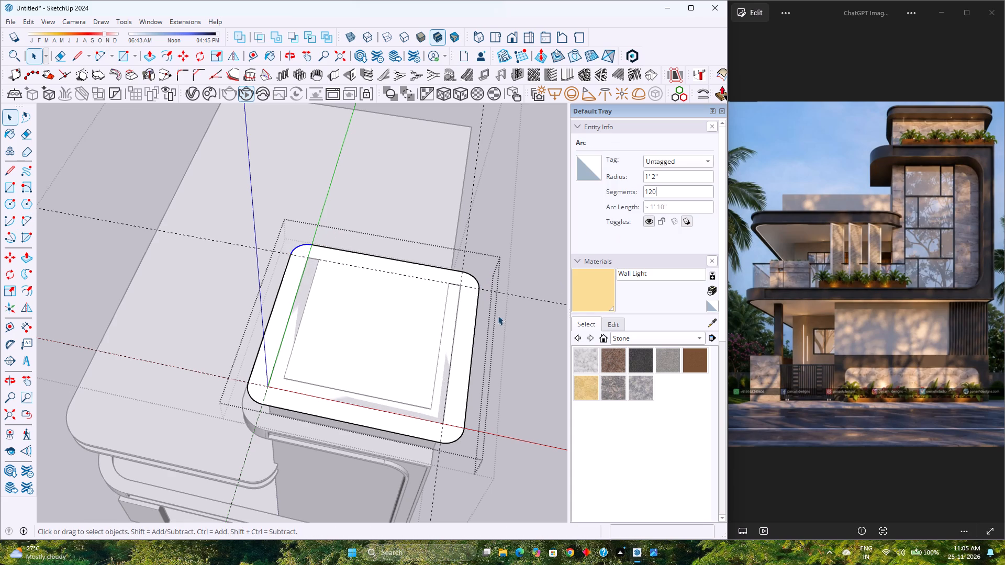
pyautogui.click(253, 399)
pyautogui.click(670, 193)
pyautogui.press('0')
pyautogui.press('Return')
pyautogui.click(461, 434)
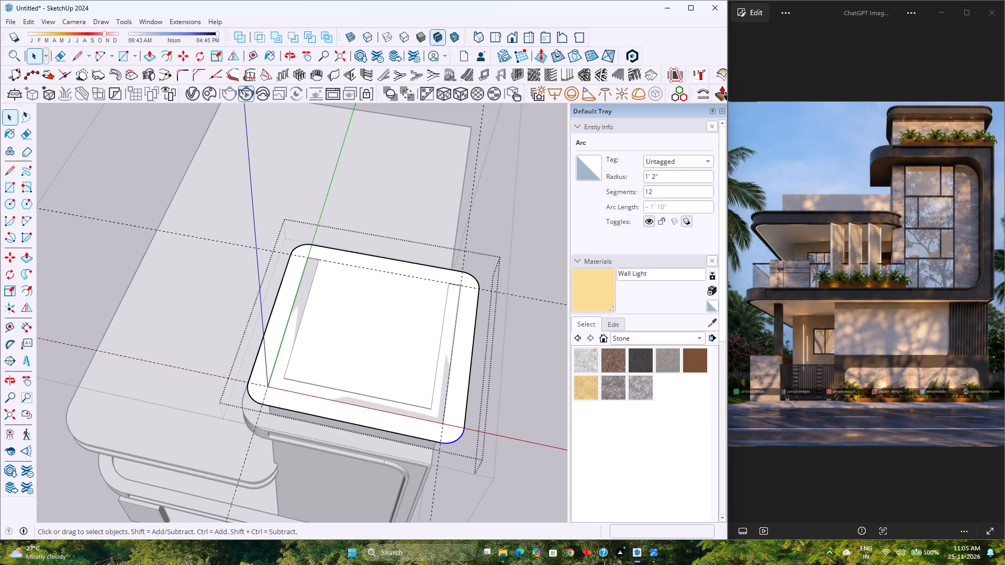
pyautogui.click(674, 195)
pyautogui.press('0')
pyautogui.press('Return')
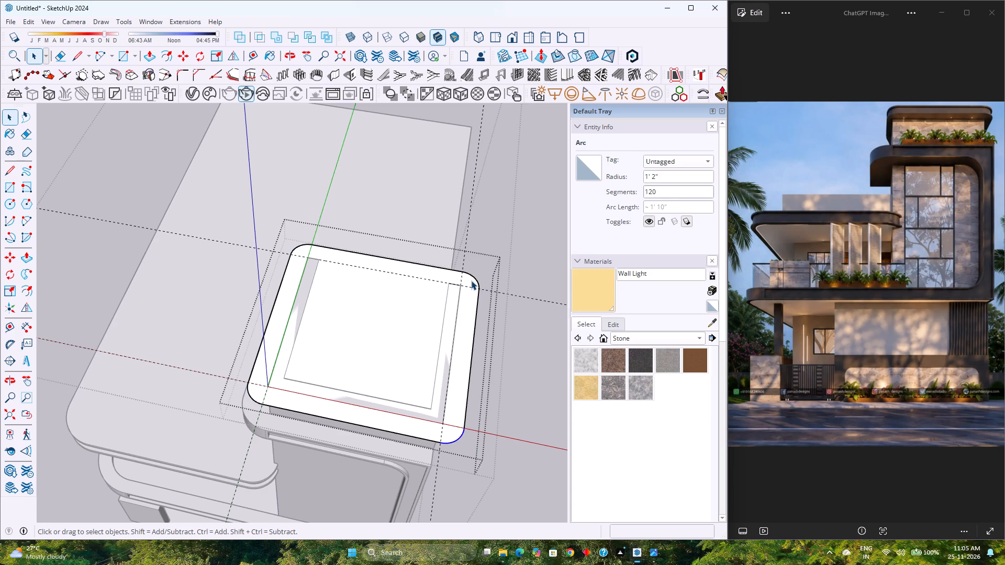
pyautogui.click(474, 278)
pyautogui.click(668, 195)
pyautogui.press('0')
pyautogui.press('Return')
# Extrude the rounded tower roof face upward by 3" with Push/Pull.
pyautogui.click(381, 357)
pyautogui.scroll(-3, 380, 357)
pyautogui.moveTo(380, 357); pyautogui.dragTo(428, 272, button='middle')
pyautogui.moveTo(432, 266); pyautogui.dragTo(438, 257, button='middle')
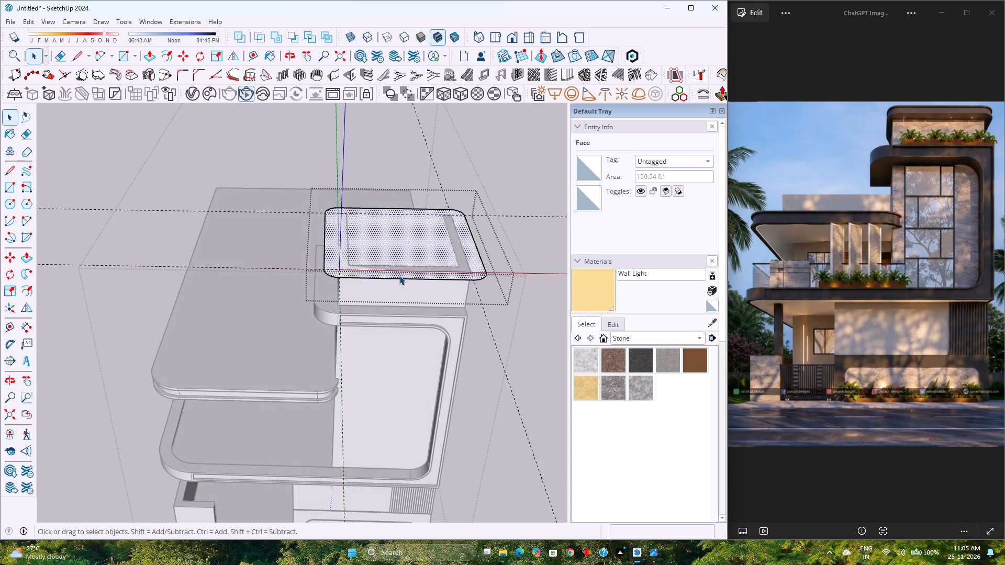
pyautogui.scroll(2, 399, 276)
pyautogui.scroll(-3, 399, 276)
pyautogui.keyDown('shift'); pyautogui.moveTo(400, 275); pyautogui.dragTo(372, 398, button='middle'); pyautogui.keyUp('shift')
pyautogui.moveTo(358, 407); pyautogui.dragTo(345, 207, button='middle')
pyautogui.middleClick(345, 207)
pyautogui.moveTo(360, 187); pyautogui.dragTo(348, 389, button='middle')
pyautogui.press('p')
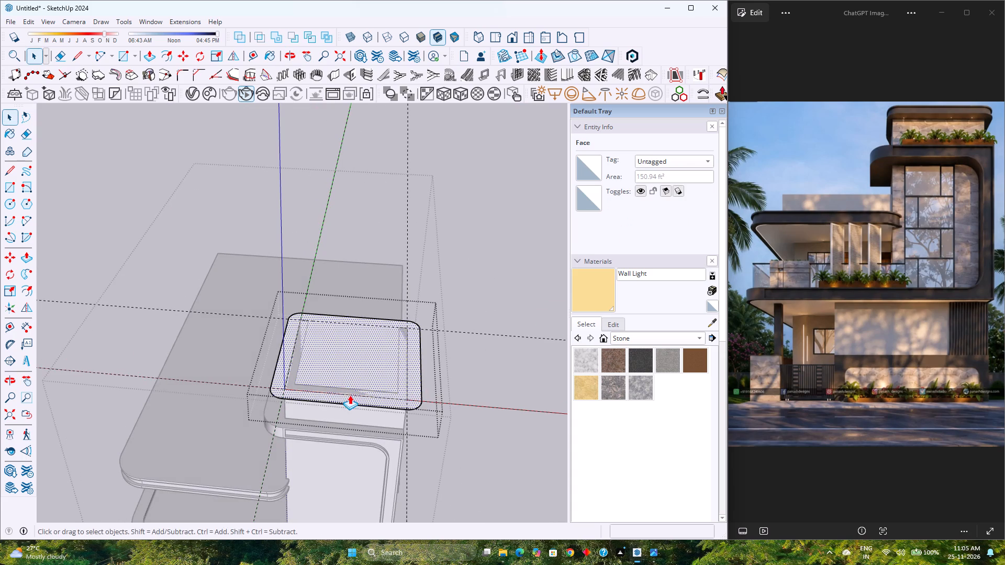
pyautogui.click(354, 390)
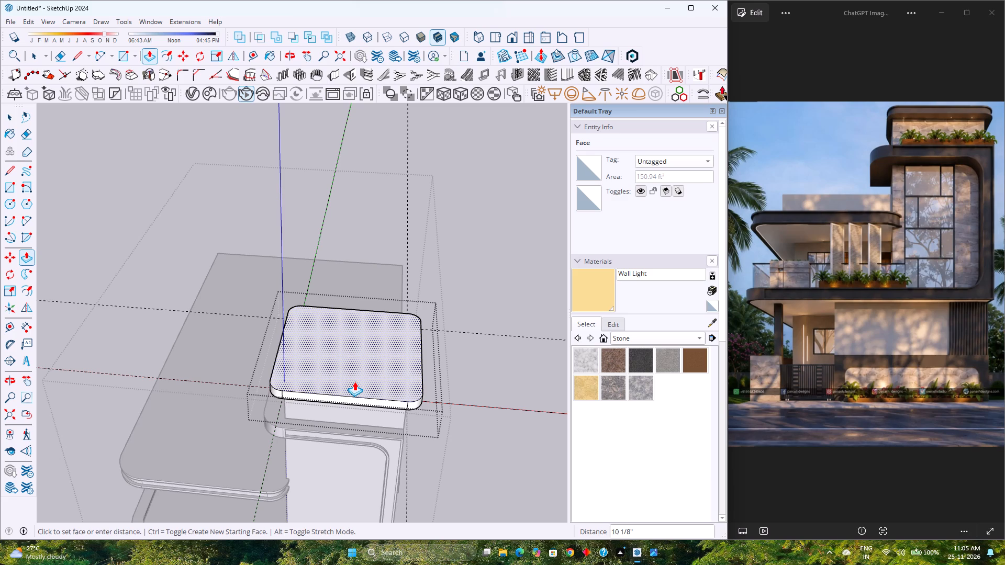
pyautogui.press('3')
pyautogui.press('Return')
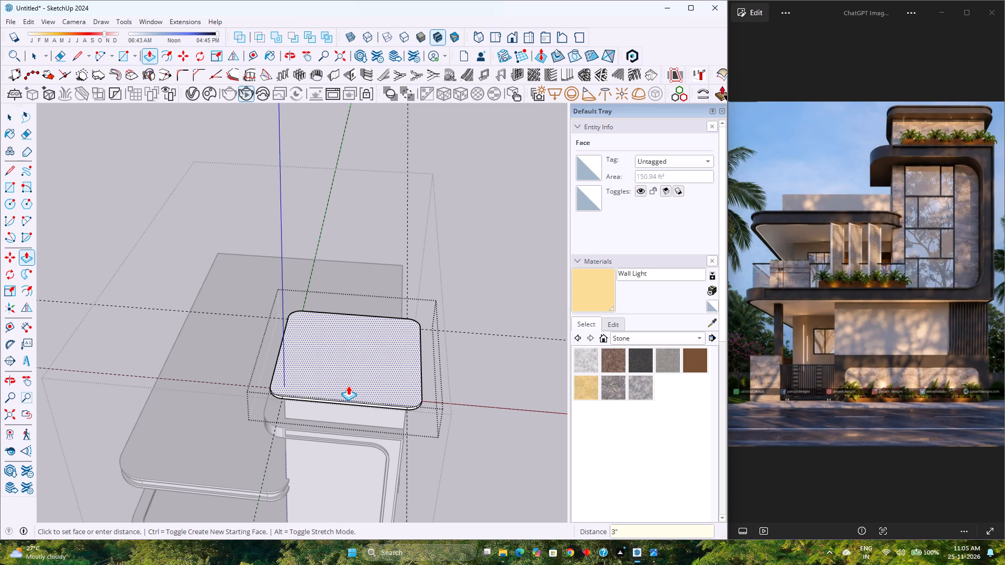
# Offset the outline of the roof slab's top face inward by 3".
pyautogui.scroll(6, 347, 386)
pyautogui.click(171, 58)
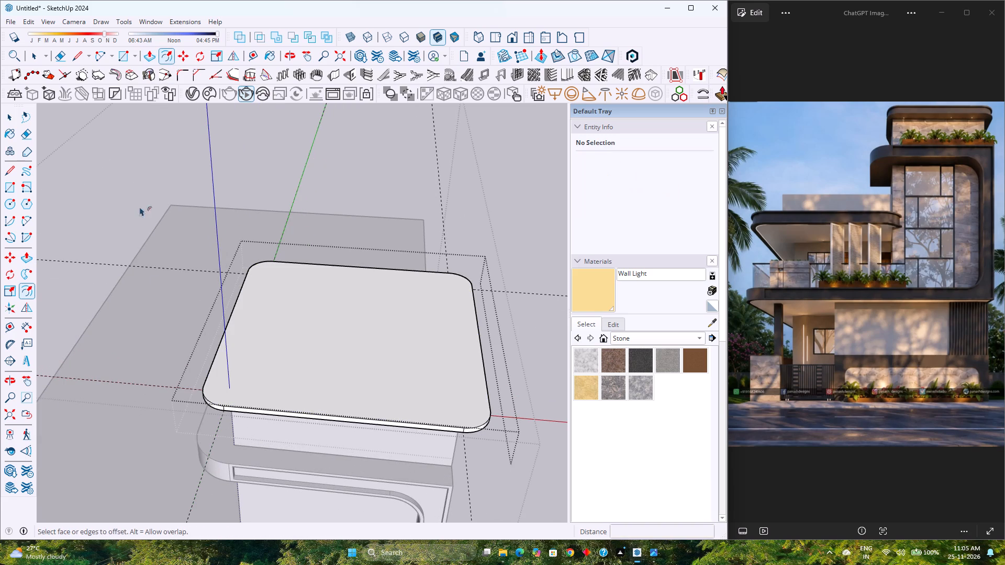
pyautogui.click(228, 362)
pyautogui.press('3')
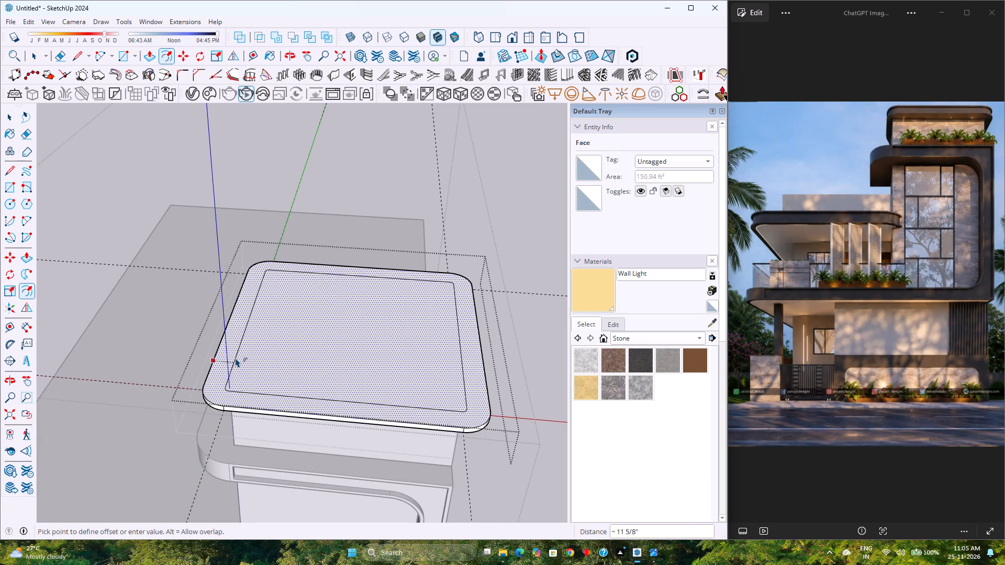
pyautogui.press('Return')
# Extrude the inner face on top of the tower roof slab upward by 6".
pyautogui.press('p')
pyautogui.click(252, 388)
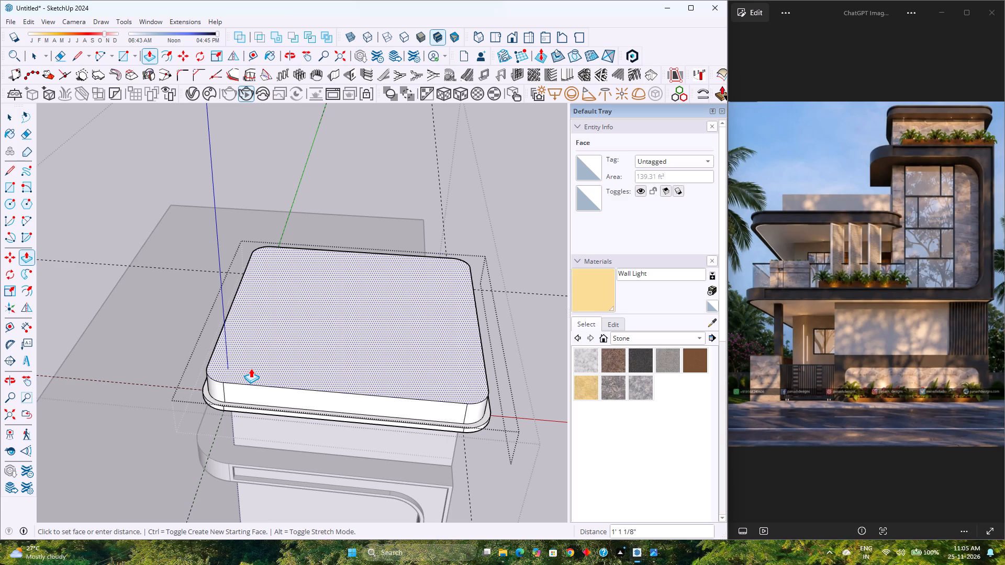
pyautogui.press('6')
pyautogui.press('Return')
pyautogui.moveTo(247, 407); pyautogui.dragTo(245, 391, button='middle')
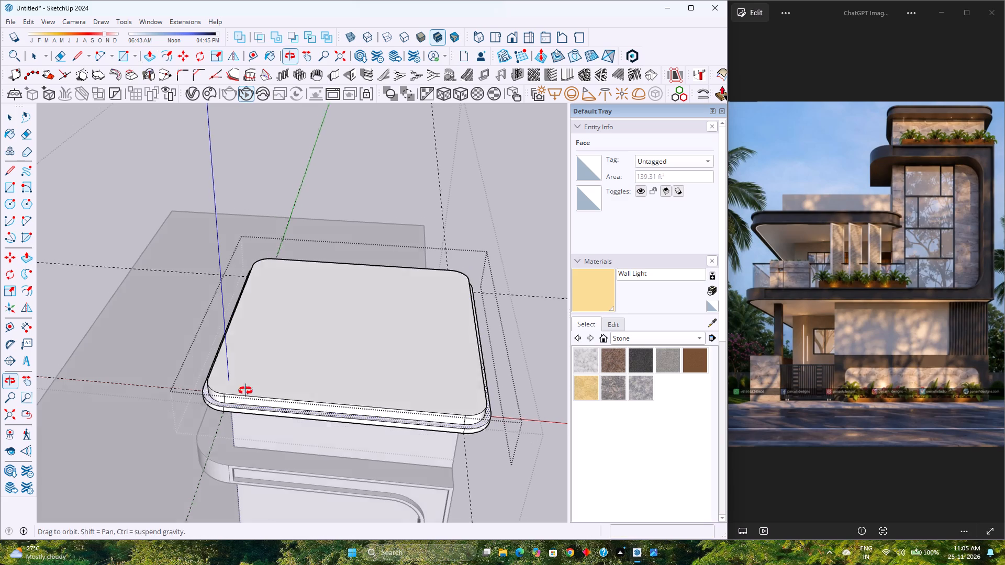
# Set the extrusion height of the inner face on the tower roof slab to 9".
pyautogui.moveTo(245, 391); pyautogui.dragTo(264, 276, button='middle')
pyautogui.middleClick(264, 276)
pyautogui.press('9')
pyautogui.press('Return')
# Offset the outline of the raised tower roof slab's top face outward by 3".
pyautogui.moveTo(296, 416); pyautogui.dragTo(280, 330, button='middle')
pyautogui.scroll(1, 281, 330)
pyautogui.scroll(-4, 293, 383)
pyautogui.moveTo(290, 416); pyautogui.dragTo(286, 471, button='middle')
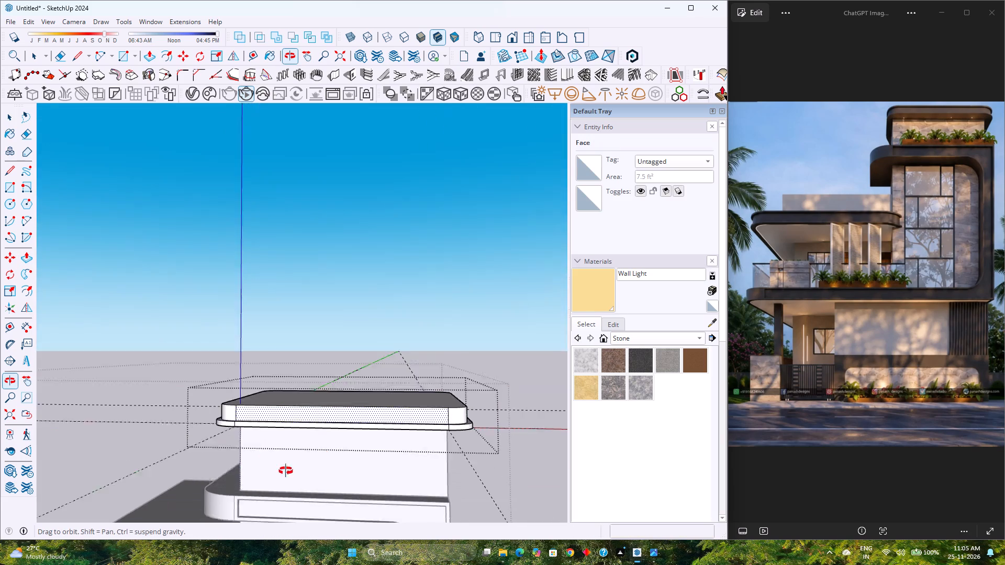
pyautogui.moveTo(286, 471); pyautogui.dragTo(280, 547, button='middle')
pyautogui.middleClick(280, 547)
pyautogui.moveTo(251, 382); pyautogui.dragTo(258, 529, button='middle')
pyautogui.scroll(-3, 252, 353)
pyautogui.keyDown('shift'); pyautogui.moveTo(262, 444); pyautogui.dragTo(277, 342, button='middle'); pyautogui.keyUp('shift')
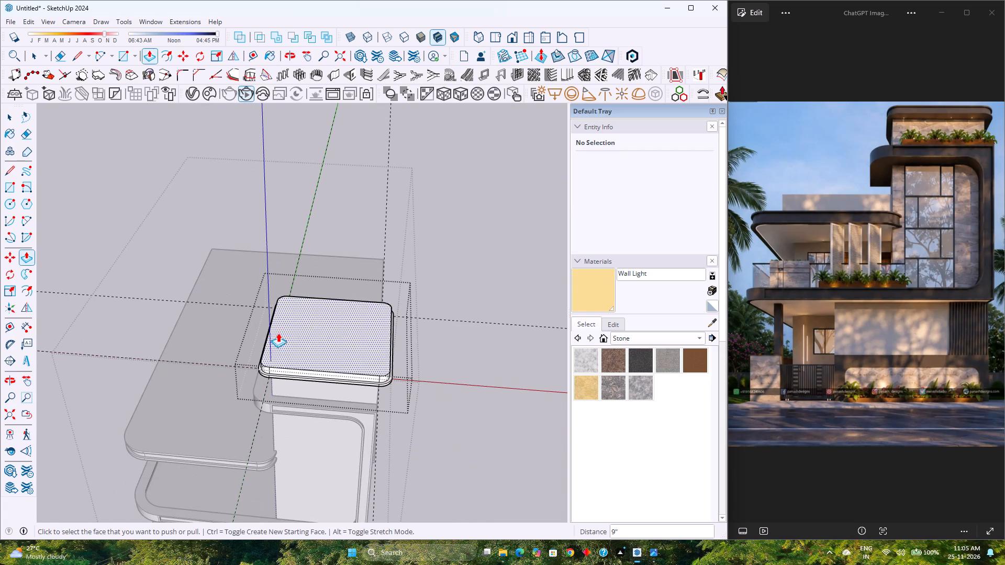
pyautogui.click(160, 50)
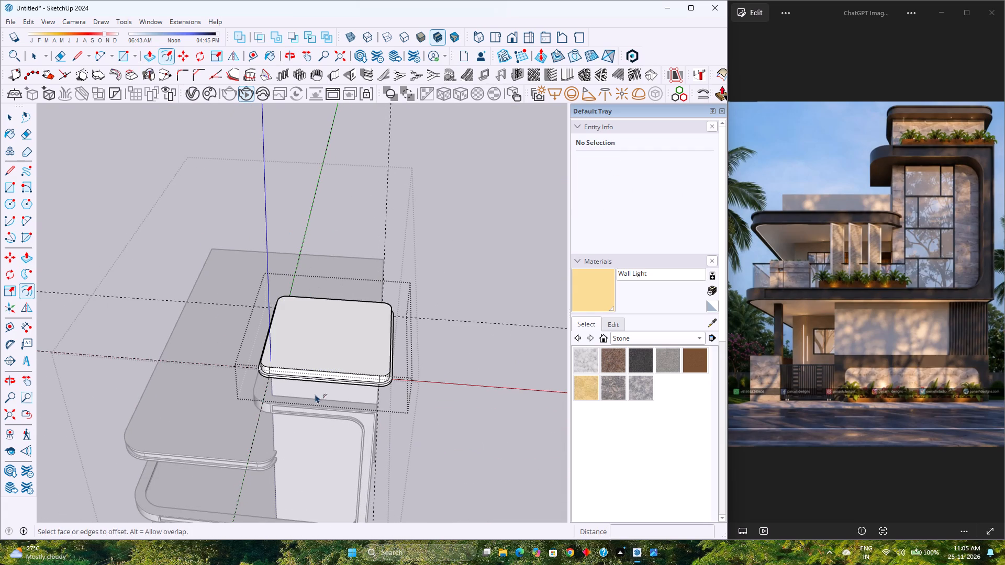
pyautogui.click(318, 366)
pyautogui.press('3')
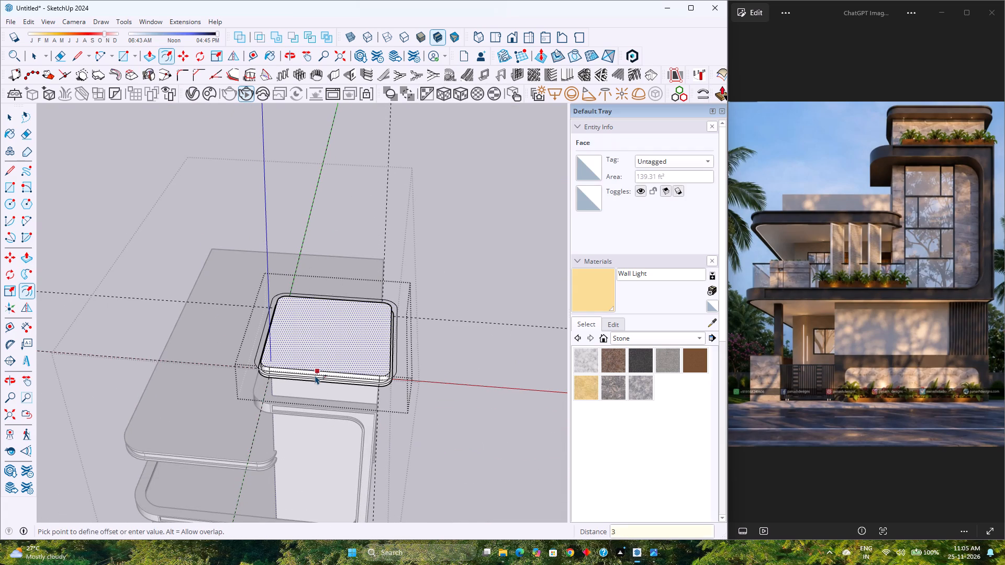
pyautogui.press('Return')
# Extrude the narrow outer ring around the tower roof's top face downward by 3" with Push/Pull.
pyautogui.press('p')
pyautogui.scroll(6, 367, 360)
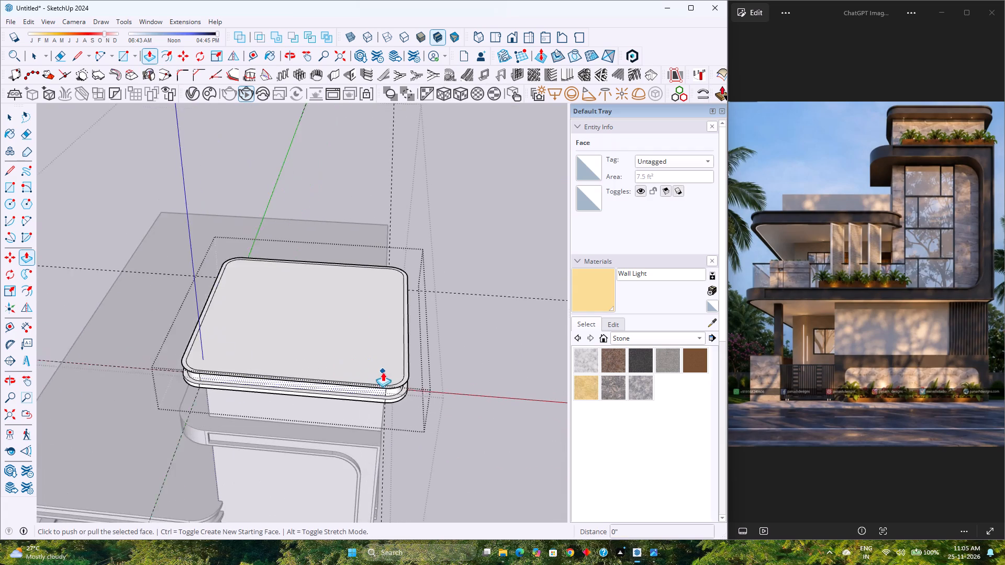
pyautogui.scroll(8, 383, 372)
pyautogui.press('Escape')
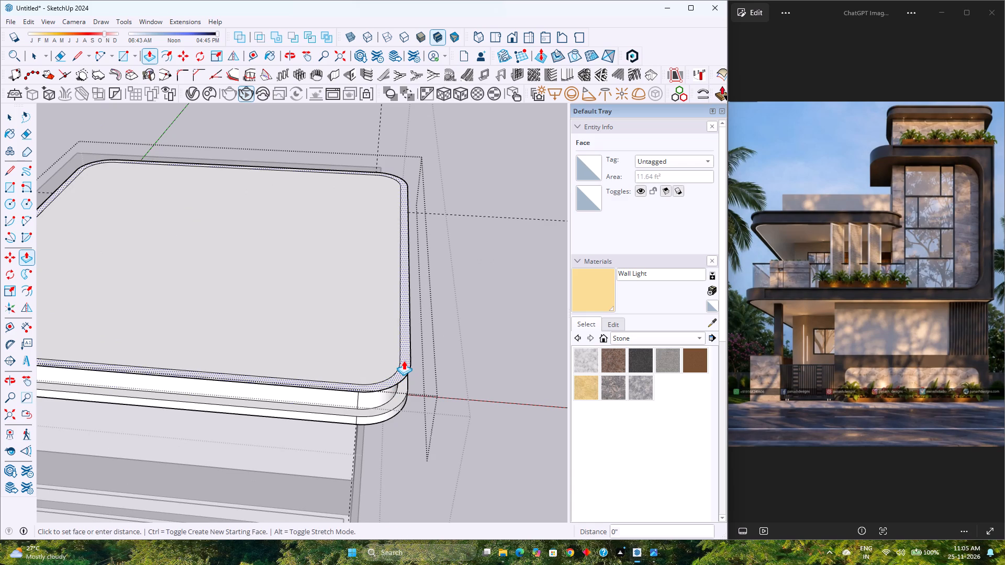
pyautogui.click(404, 360)
pyautogui.press('3')
pyautogui.press('Return')
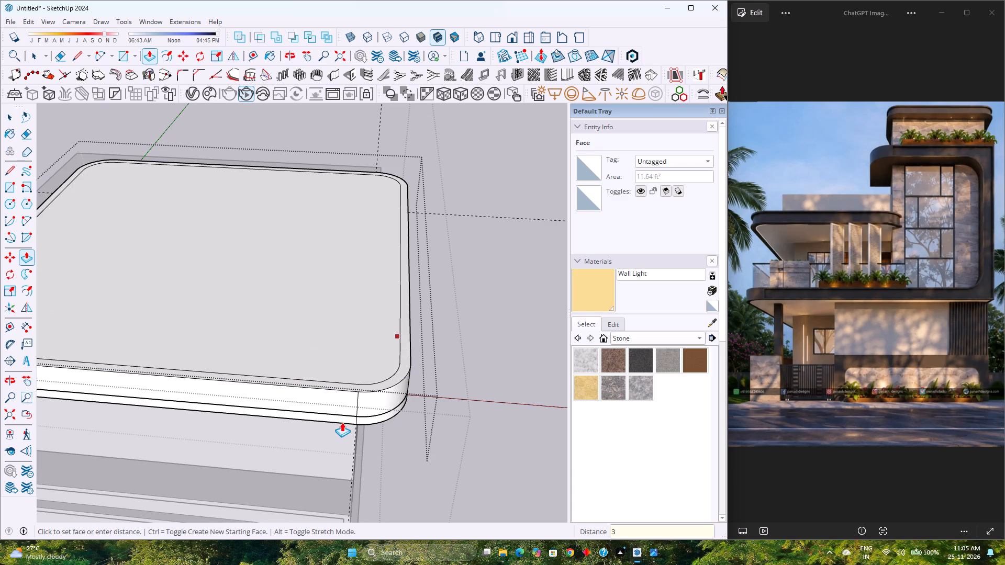
pyautogui.scroll(-10, 342, 422)
pyautogui.scroll(-3, 339, 343)
pyautogui.scroll(-4, 293, 438)
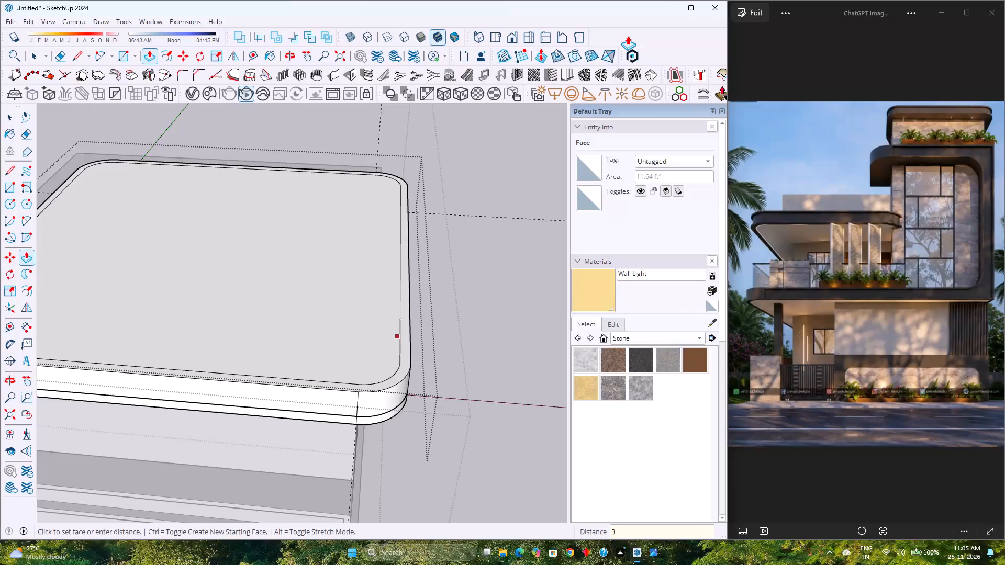
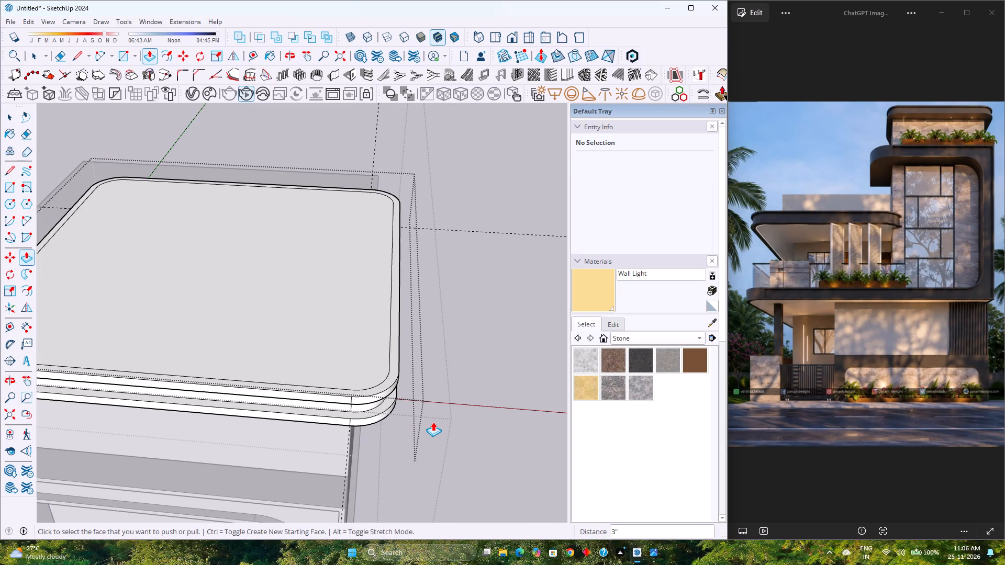
# Erase the inner outline's front corner arc and its two adjoining straight edges on the tower roof slab's top face.
pyautogui.scroll(3, 373, 413)
pyautogui.moveTo(372, 410); pyautogui.dragTo(467, 304, button='middle')
pyautogui.middleClick(467, 304)
pyautogui.scroll(2, 342, 414)
pyautogui.moveTo(342, 414); pyautogui.dragTo(243, 514, button='middle')
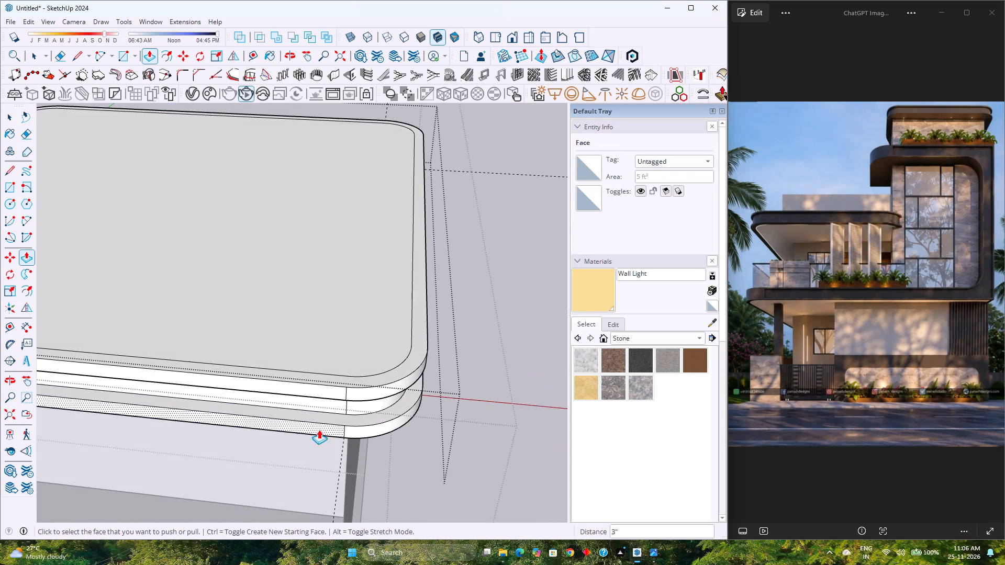
pyautogui.scroll(4, 324, 423)
pyautogui.press('e')
pyautogui.scroll(3, 339, 395)
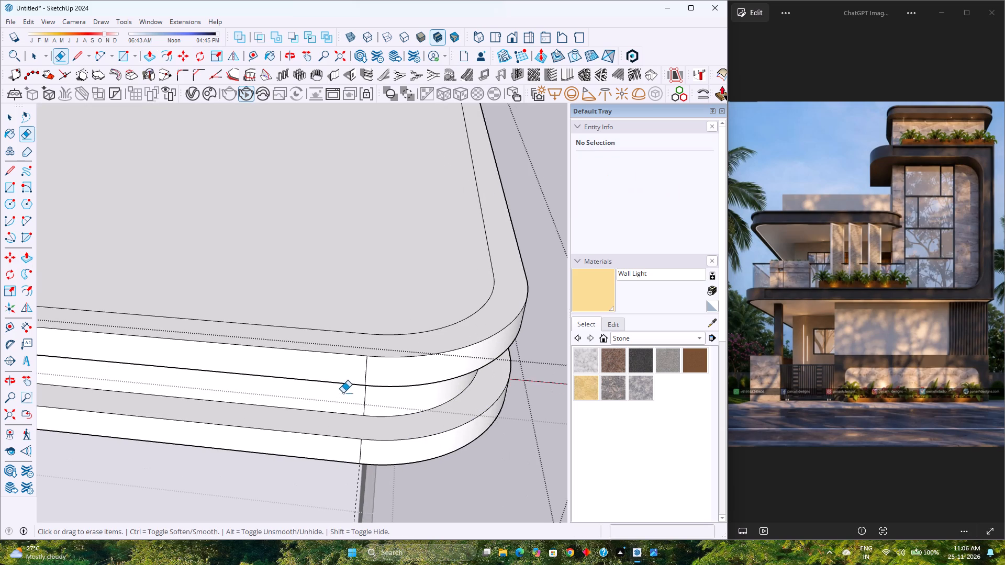
pyautogui.click(401, 333)
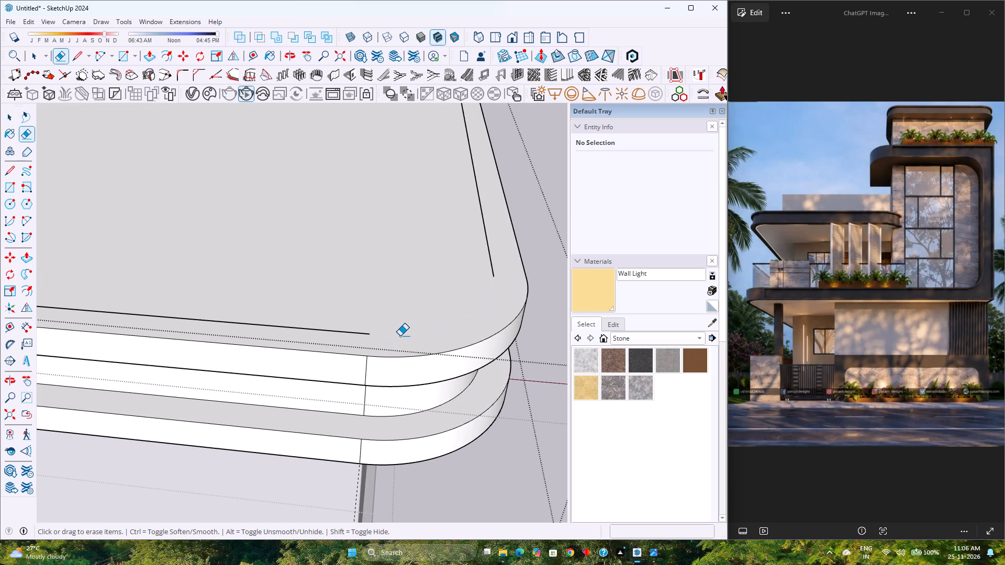
pyautogui.scroll(-4, 400, 336)
pyautogui.press('space')
pyautogui.tripleClick(375, 333)
pyautogui.click(375, 333)
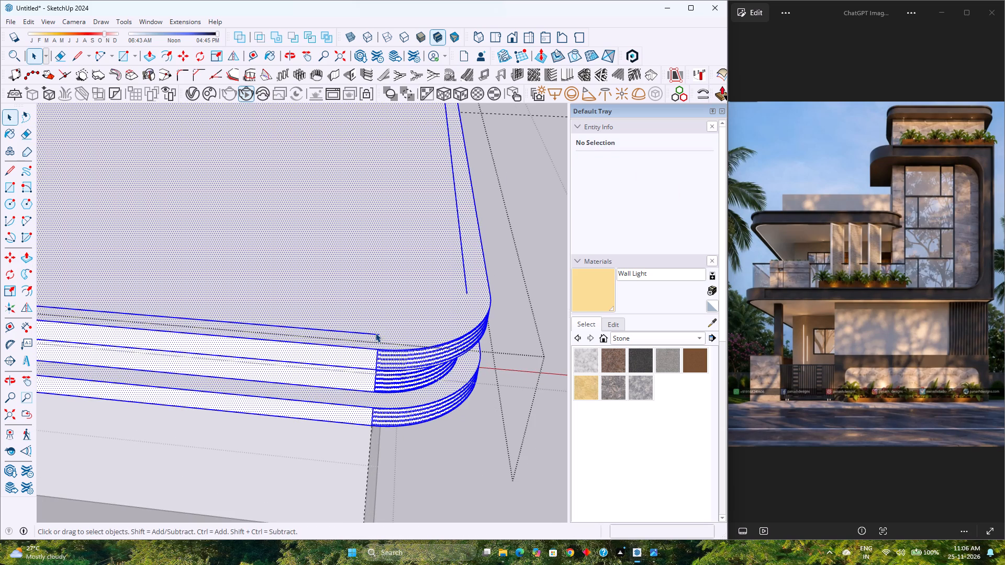
pyautogui.click(373, 334)
pyautogui.doubleClick(373, 334)
pyautogui.click(373, 334)
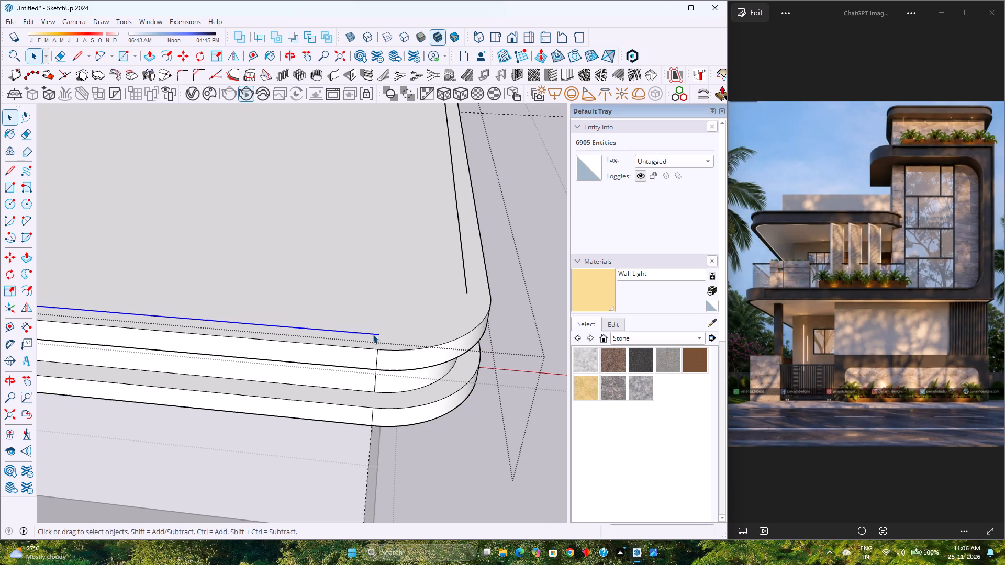
pyautogui.press('Delete')
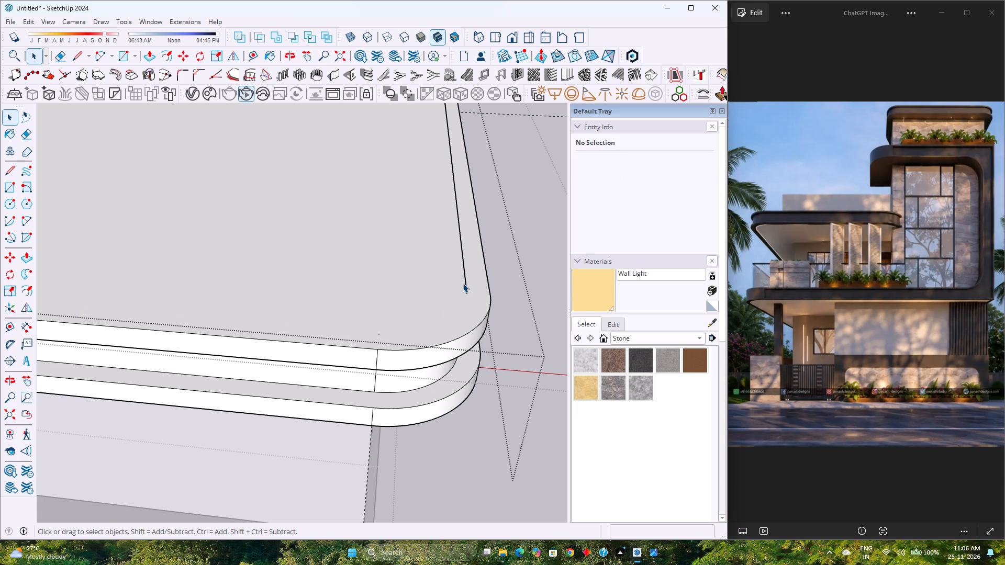
pyautogui.click(465, 281)
pyautogui.press('Delete')
pyautogui.scroll(-8, 474, 321)
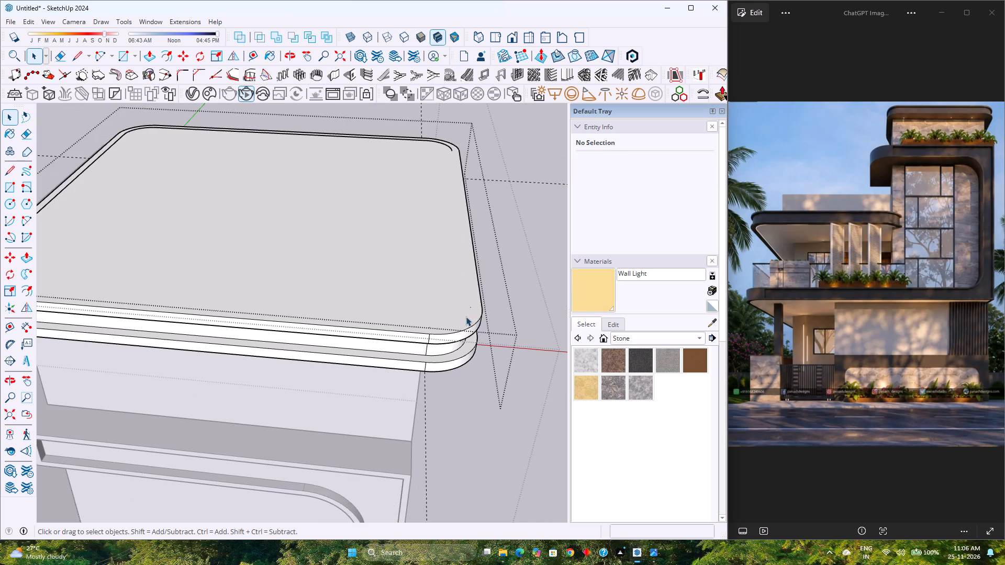
# Delete the inner outline's arc at the other front corner and the straight side edge running back from it.
pyautogui.keyDown('shift'); pyautogui.moveTo(406, 243); pyautogui.dragTo(519, 395, button='middle'); pyautogui.keyUp('shift')
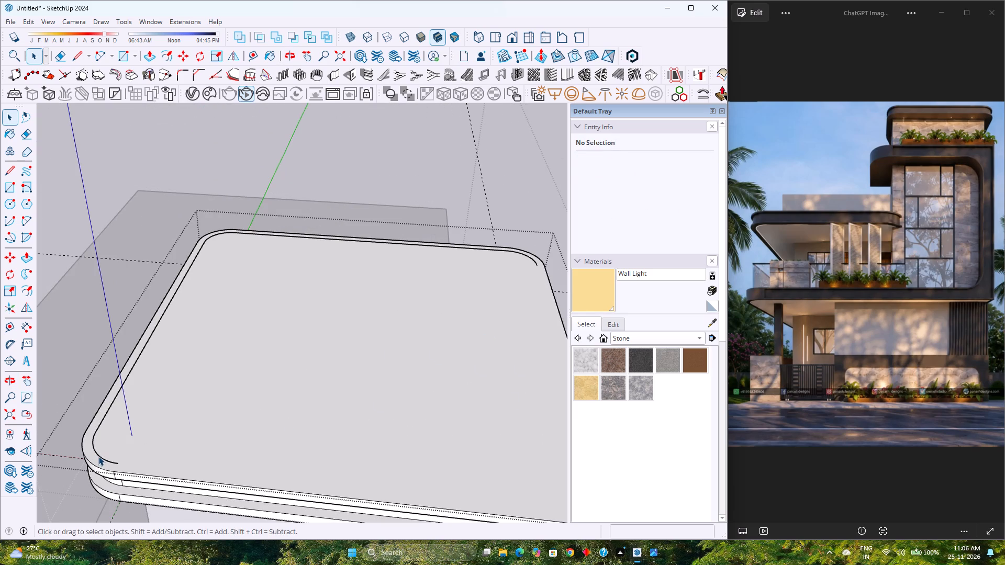
pyautogui.click(98, 456)
pyautogui.click(98, 456)
pyautogui.scroll(4, 101, 461)
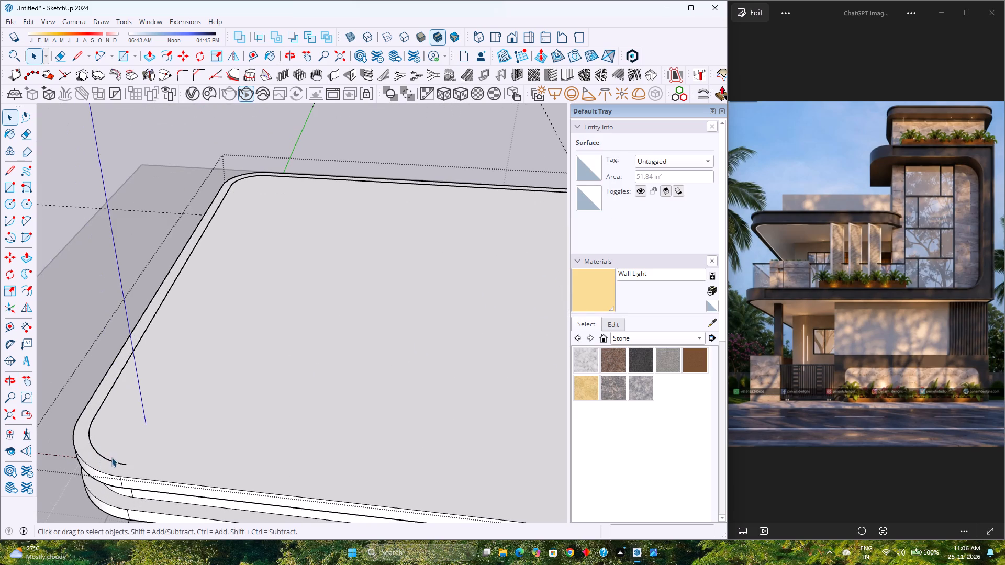
pyautogui.click(111, 460)
pyautogui.press('Delete')
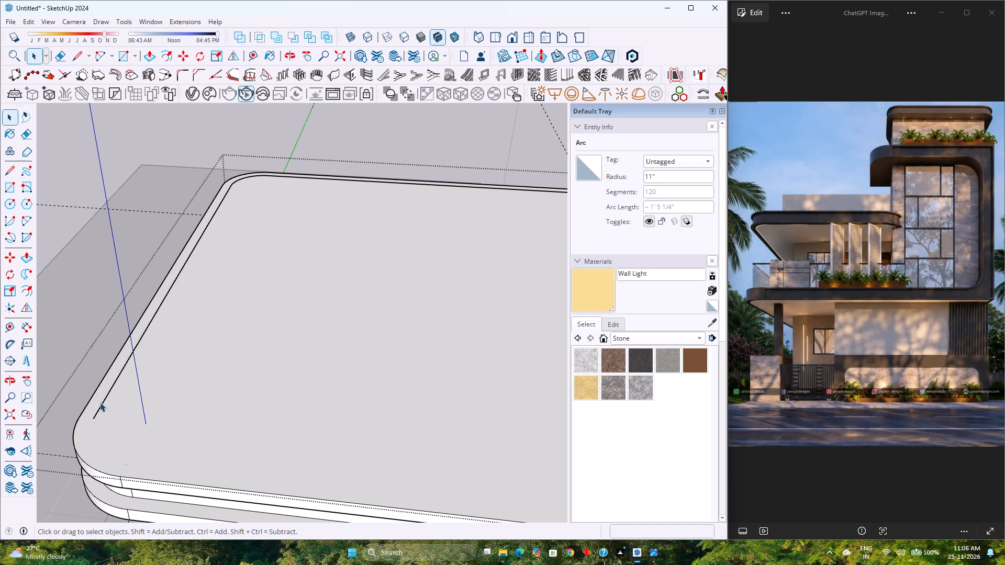
pyautogui.click(103, 403)
pyautogui.press('Delete')
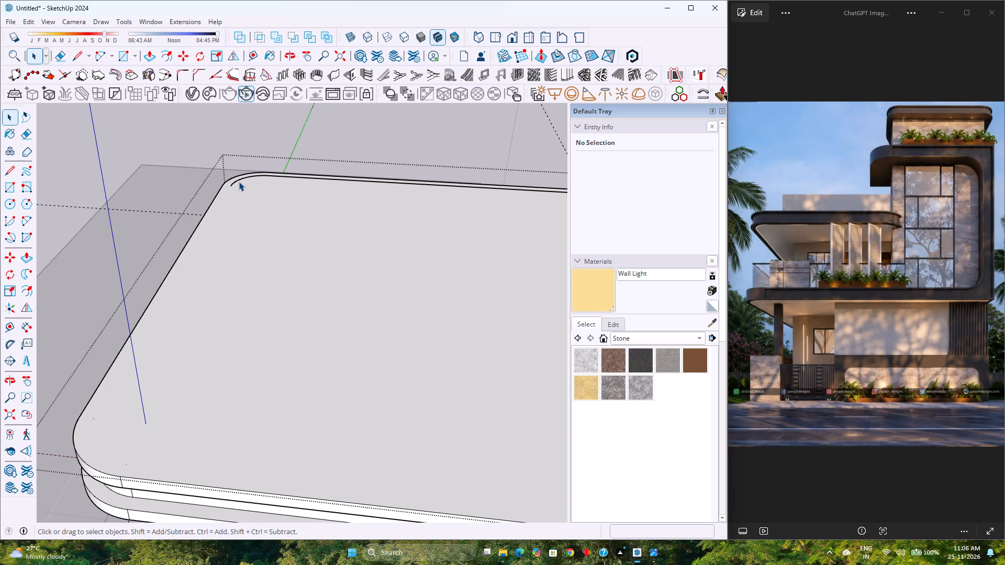
# Delete the two remaining rear corner arcs and the back straight edge of the inner outline on the slab's top face.
pyautogui.click(239, 180)
pyautogui.click(240, 178)
pyautogui.scroll(3, 239, 183)
pyautogui.press('Delete')
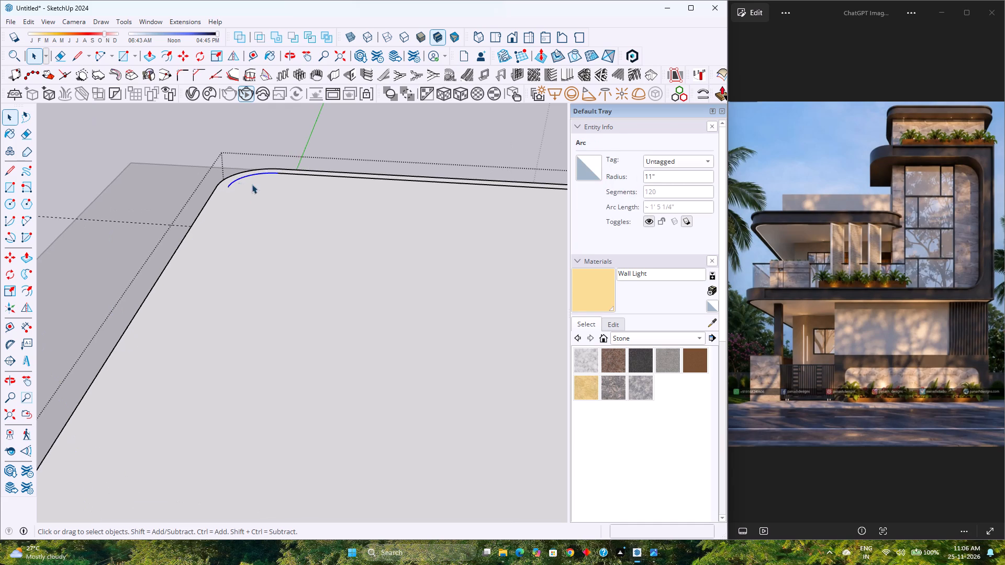
pyautogui.click(304, 175)
pyautogui.press('Delete')
pyautogui.scroll(-6, 266, 273)
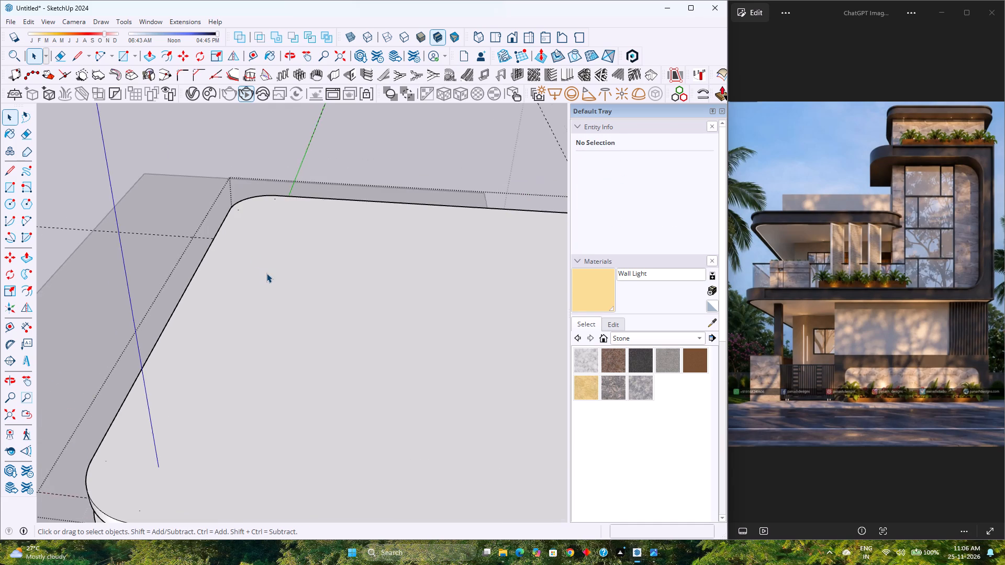
pyautogui.scroll(-2, 266, 273)
pyautogui.click(534, 238)
pyautogui.press('Delete')
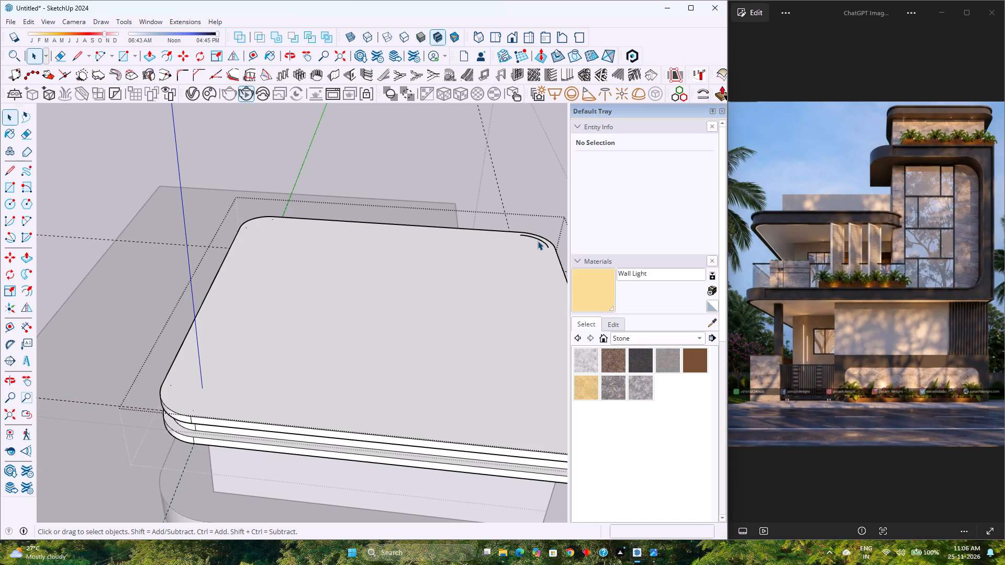
pyautogui.scroll(4, 539, 241)
pyautogui.press('e')
pyautogui.click(548, 244)
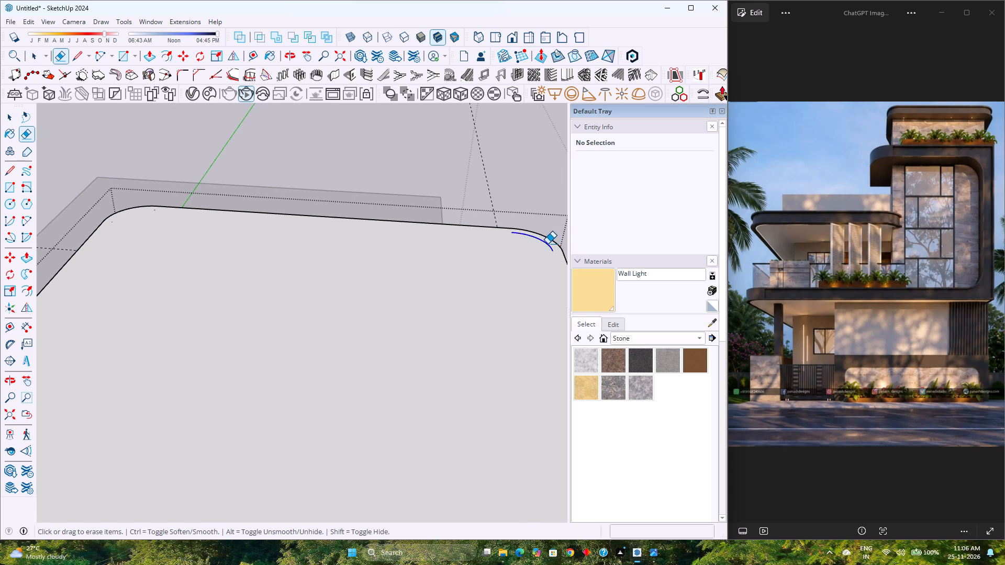
# Hide the top face of the tower roof slab to expose its interior.
pyautogui.press('space')
pyautogui.scroll(-3, 425, 303)
pyautogui.click(425, 303)
pyautogui.rightClick(425, 303)
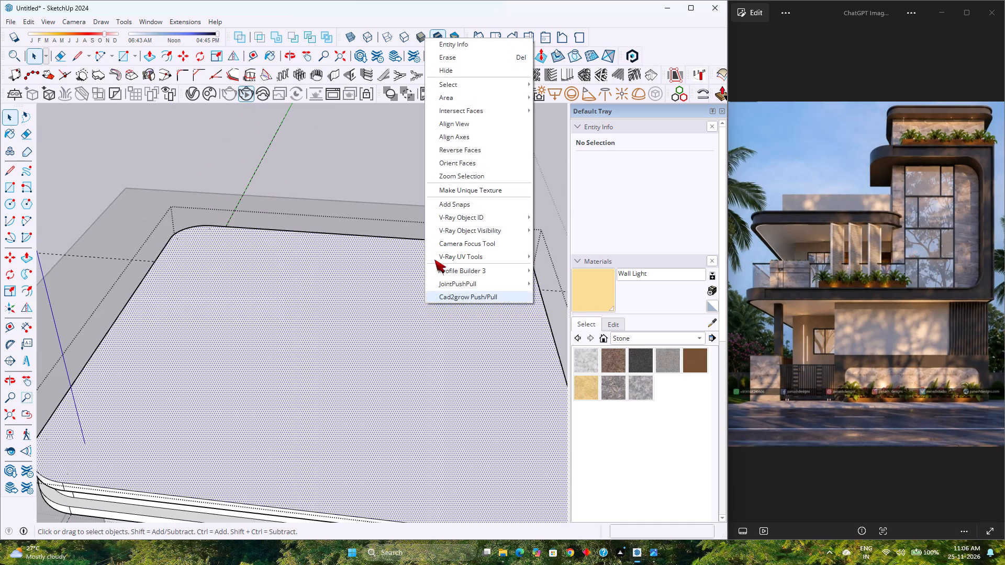
pyautogui.click(465, 73)
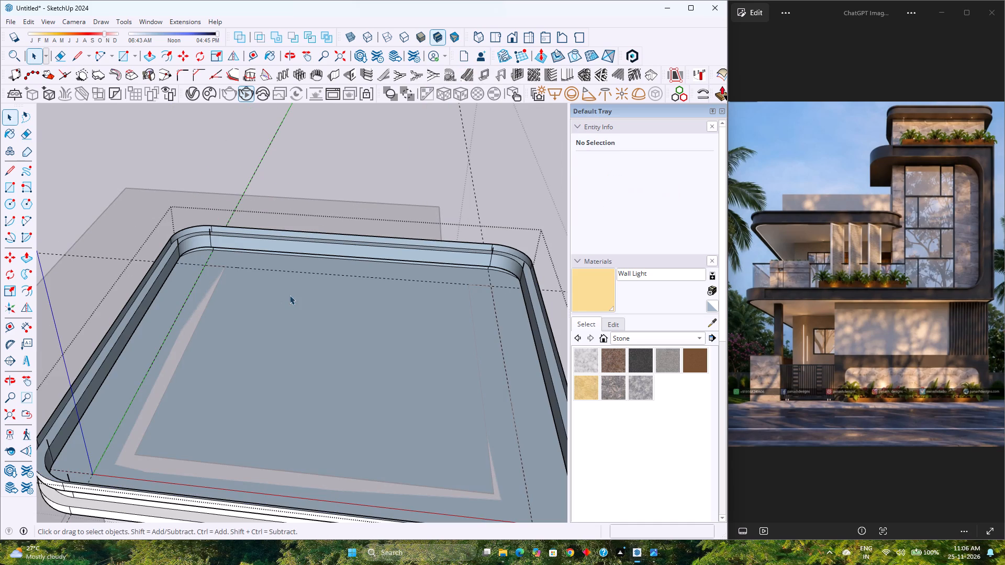
# Select the stray 3" vertical edges inside all four rounded corners of the tower roof slab's upper band and delete them together.
pyautogui.moveTo(225, 292); pyautogui.dragTo(159, 223, button='middle')
pyautogui.scroll(15, 240, 253)
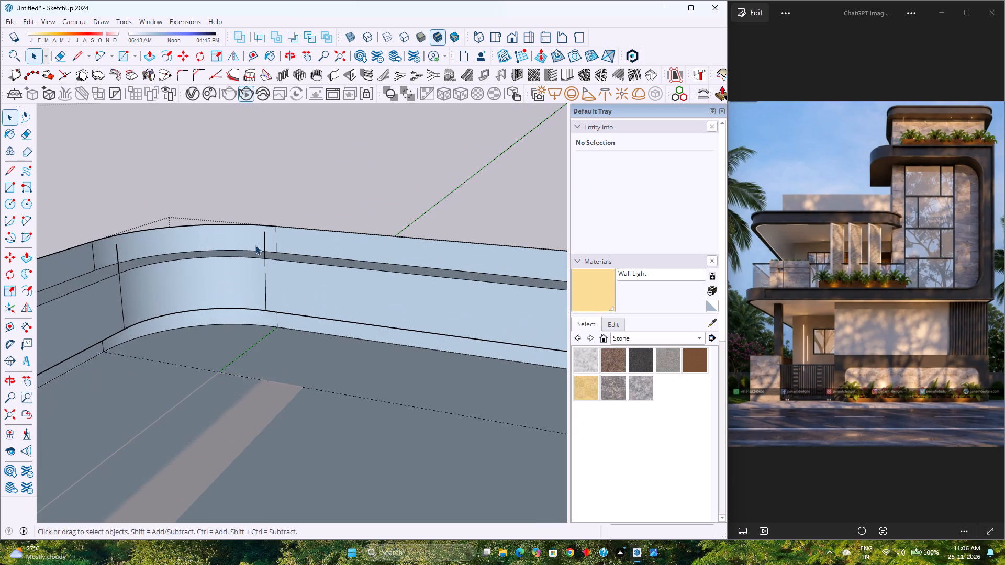
pyautogui.click(264, 241)
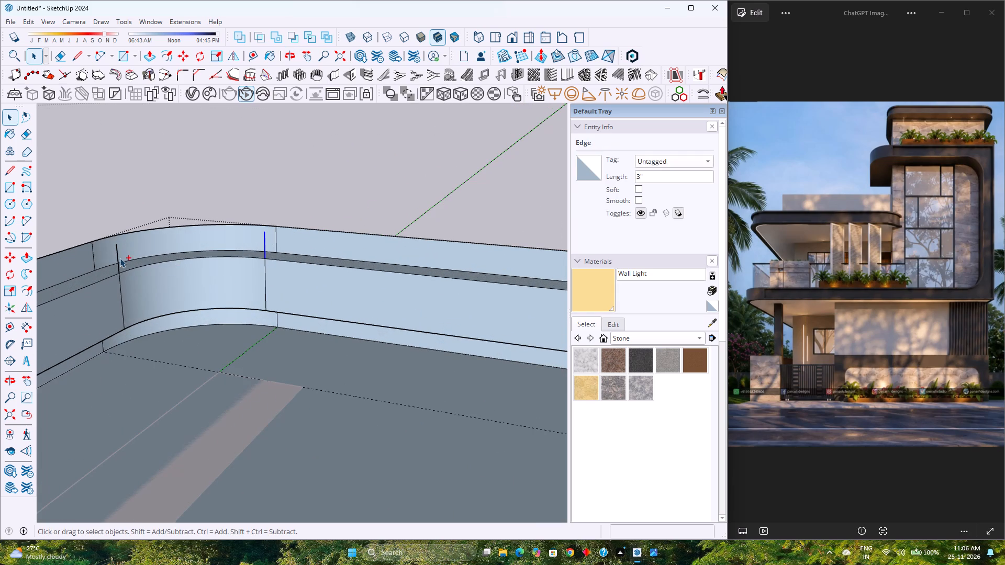
pyautogui.keyDown('ctrl'); pyautogui.click(117, 254); pyautogui.keyUp('ctrl')
pyautogui.scroll(-14, 186, 250)
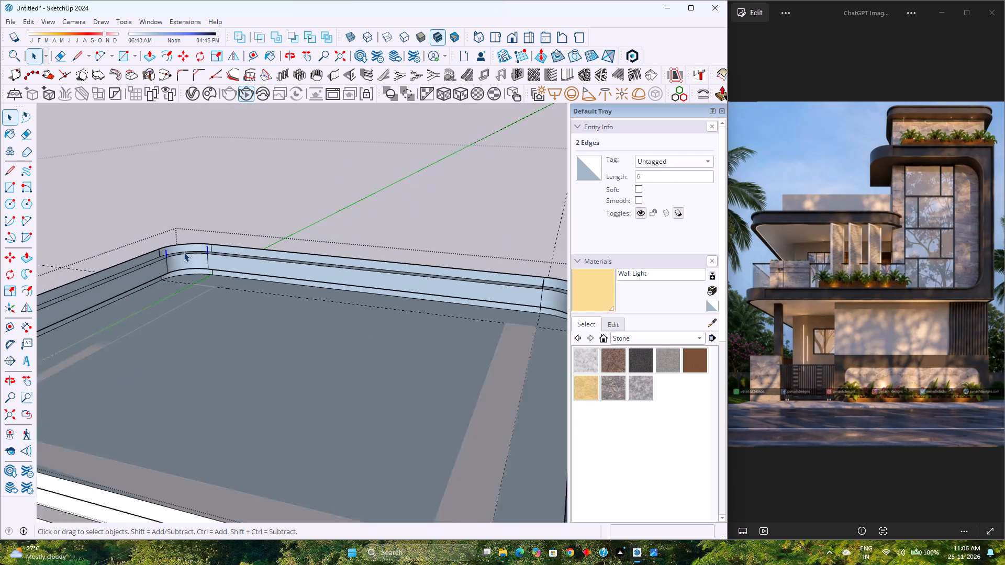
pyautogui.scroll(-2, 184, 252)
pyautogui.moveTo(244, 280); pyautogui.dragTo(337, 292, button='middle')
pyautogui.scroll(2, 494, 263)
pyautogui.moveTo(418, 295); pyautogui.dragTo(480, 298, button='middle')
pyautogui.scroll(3, 494, 272)
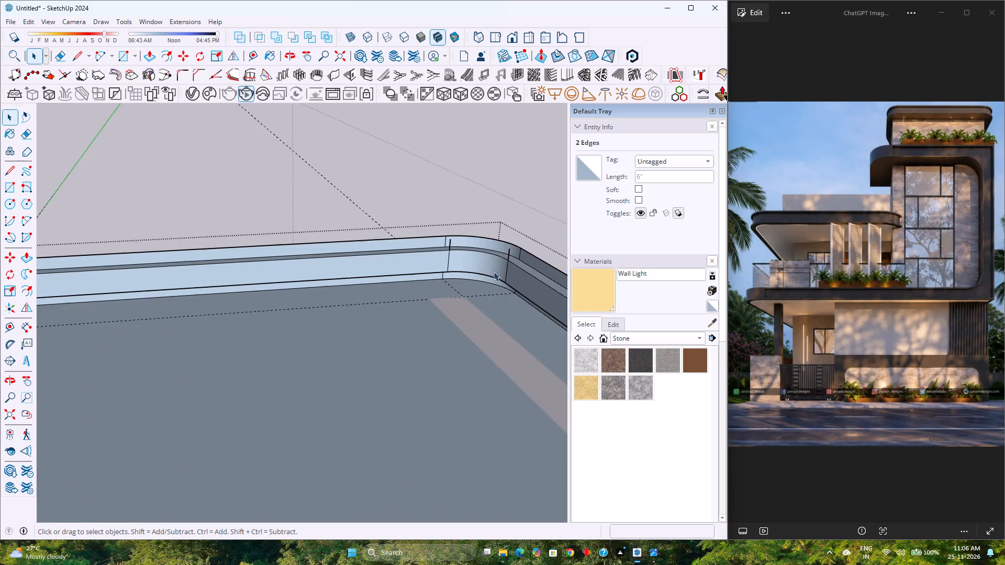
pyautogui.scroll(5, 494, 272)
pyautogui.keyDown('ctrl'); pyautogui.click(515, 247); pyautogui.keyUp('ctrl')
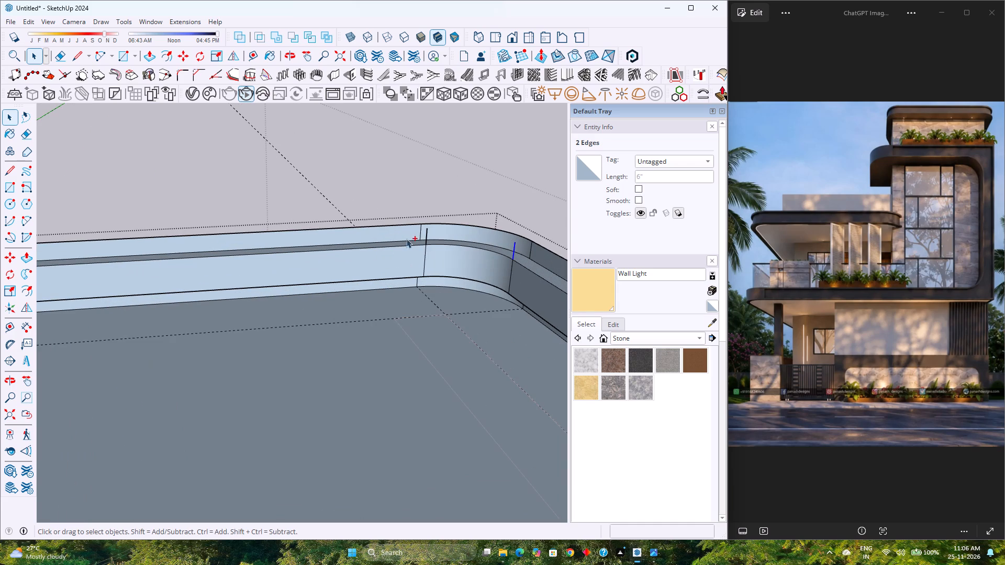
pyautogui.keyDown('ctrl'); pyautogui.click(426, 234); pyautogui.keyUp('ctrl')
pyautogui.scroll(-9, 395, 253)
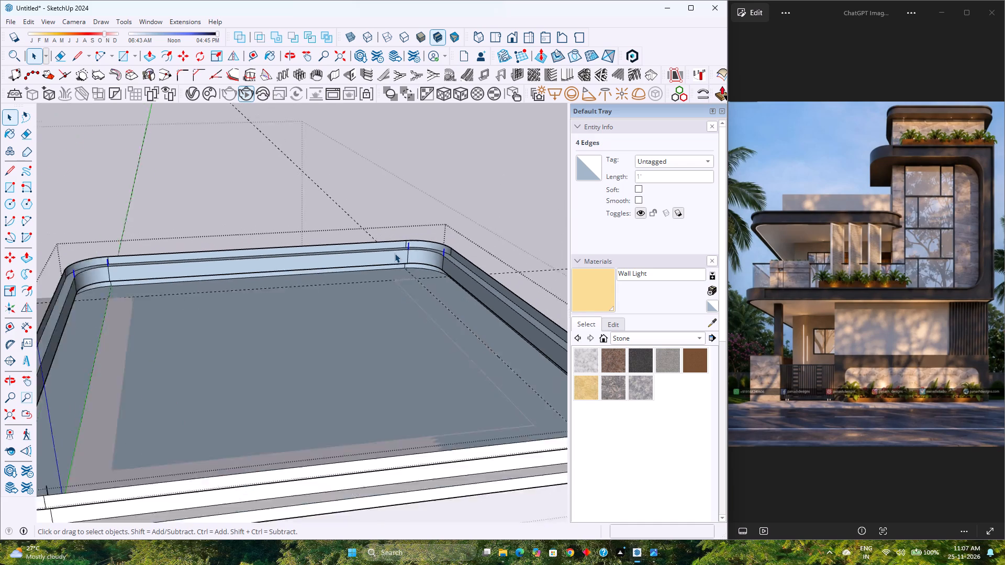
pyautogui.scroll(-6, 395, 253)
pyautogui.moveTo(401, 285); pyautogui.dragTo(525, 296, button='middle')
pyautogui.keyDown('shift'); pyautogui.moveTo(470, 286); pyautogui.dragTo(173, 314, button='middle'); pyautogui.keyUp('shift')
pyautogui.moveTo(211, 322); pyautogui.dragTo(299, 322, button='middle')
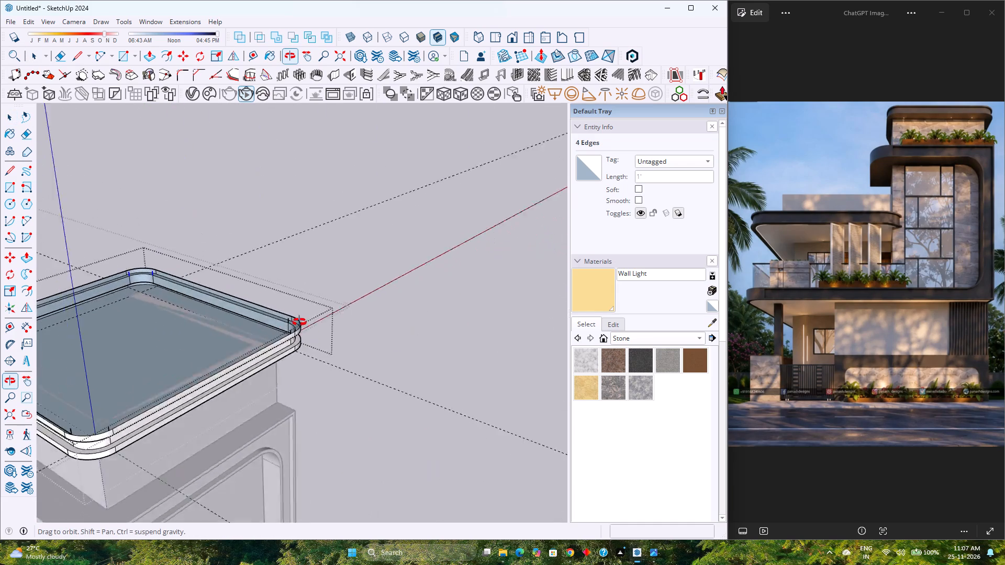
pyautogui.moveTo(299, 322); pyautogui.dragTo(559, 291, button='middle')
pyautogui.middleClick(559, 291)
pyautogui.moveTo(237, 342); pyautogui.dragTo(276, 335, button='middle')
pyautogui.scroll(5, 289, 333)
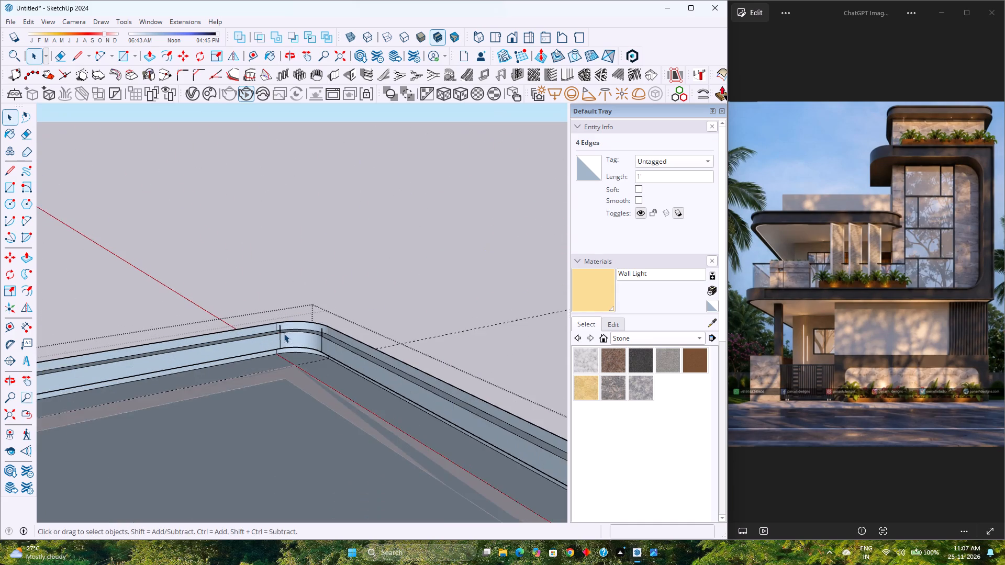
pyautogui.scroll(3, 284, 333)
pyautogui.moveTo(284, 333); pyautogui.dragTo(318, 331, button='middle')
pyautogui.middleClick(318, 331)
pyautogui.scroll(5, 346, 332)
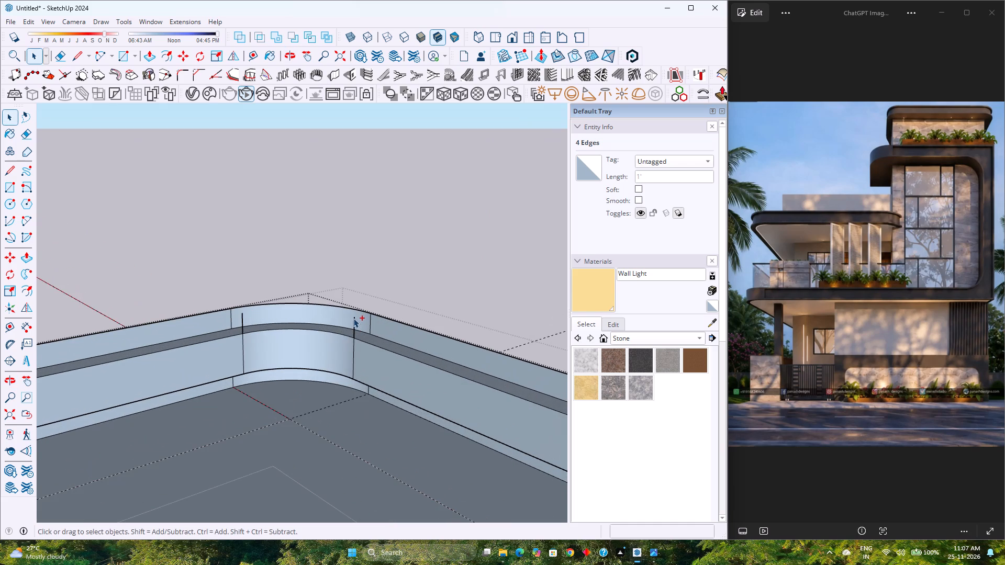
pyautogui.keyDown('ctrl'); pyautogui.click(355, 320); pyautogui.keyUp('ctrl')
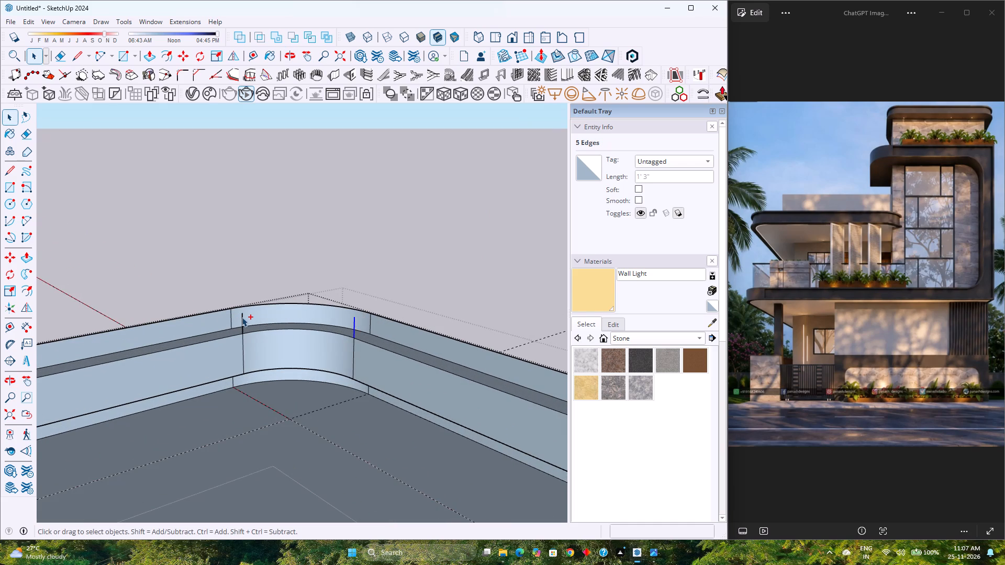
pyautogui.keyDown('ctrl'); pyautogui.click(242, 317); pyautogui.keyUp('ctrl')
pyautogui.scroll(-20, 271, 294)
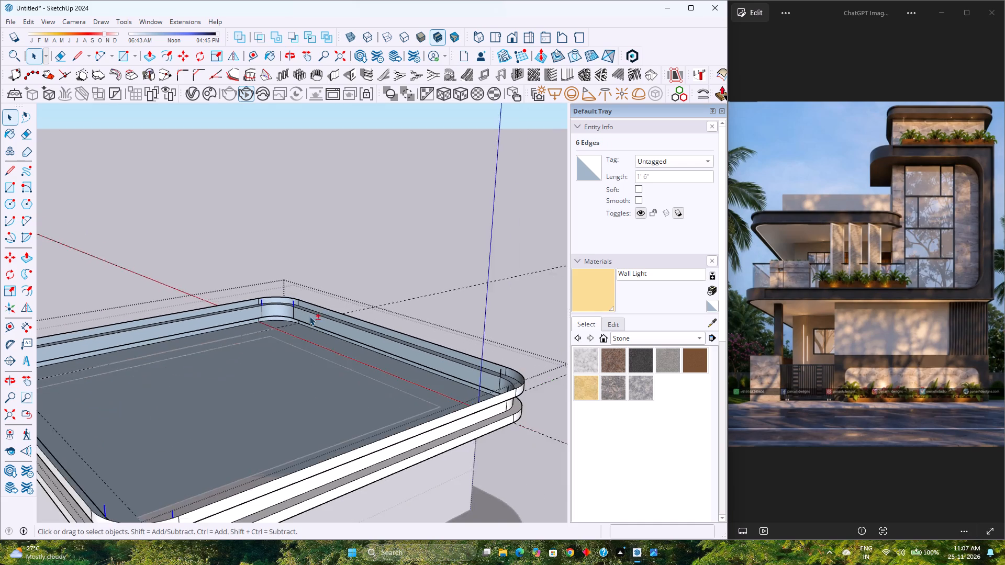
pyautogui.keyDown('shift'); pyautogui.moveTo(310, 320); pyautogui.dragTo(215, 321, button='middle'); pyautogui.keyUp('shift')
pyautogui.moveTo(208, 325); pyautogui.dragTo(343, 340, button='middle')
pyautogui.keyDown('shift'); pyautogui.moveTo(366, 340); pyautogui.dragTo(258, 319, button='middle'); pyautogui.keyUp('shift')
pyautogui.moveTo(247, 325); pyautogui.dragTo(331, 323, button='middle')
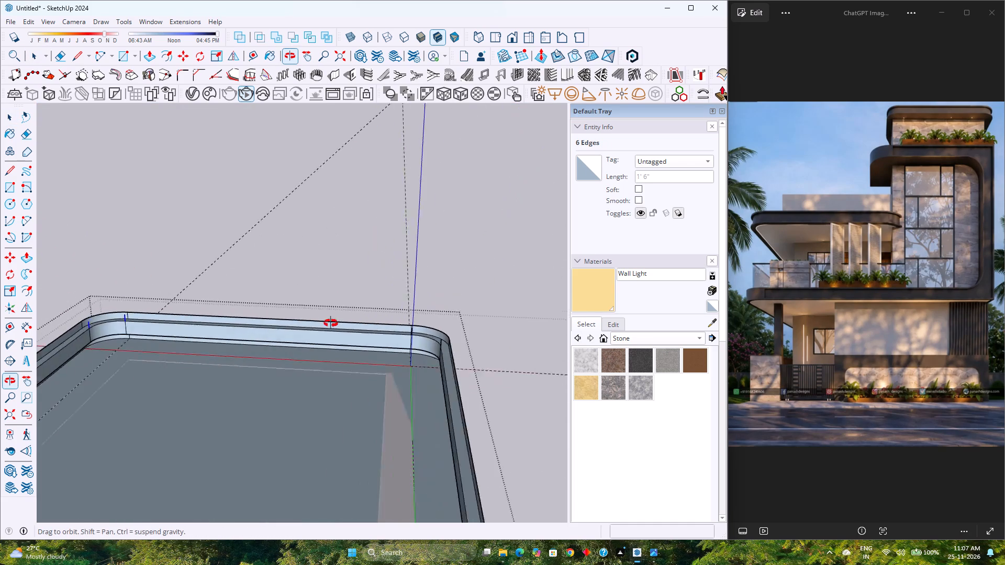
pyautogui.moveTo(331, 323); pyautogui.dragTo(494, 308, button='middle')
pyautogui.scroll(12, 478, 309)
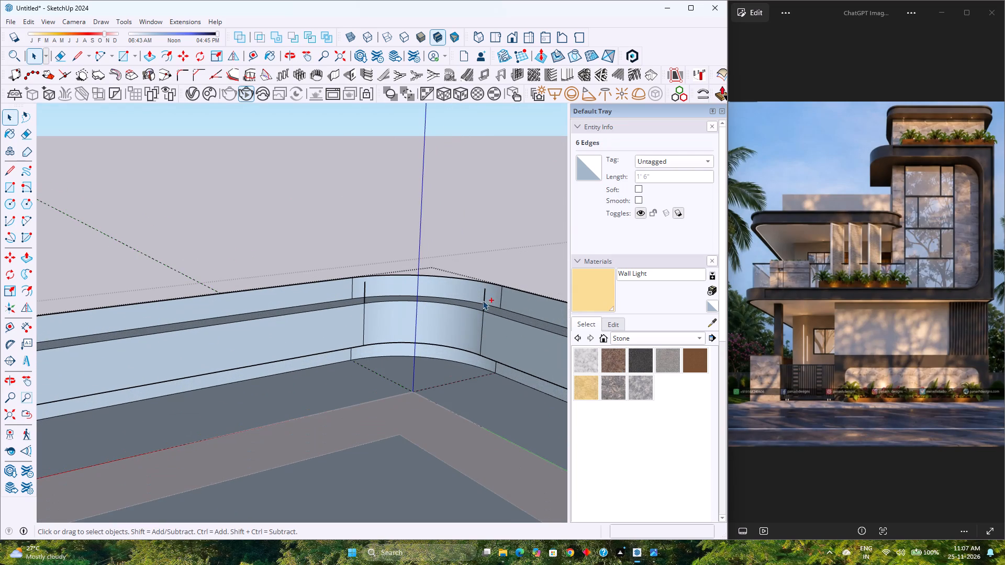
pyautogui.keyDown('ctrl'); pyautogui.click(485, 295); pyautogui.keyUp('ctrl')
pyautogui.keyDown('ctrl'); pyautogui.click(364, 288); pyautogui.keyUp('ctrl')
pyautogui.press('Delete')
# Unhide the tower roof slab's top face.
pyautogui.scroll(-15, 277, 321)
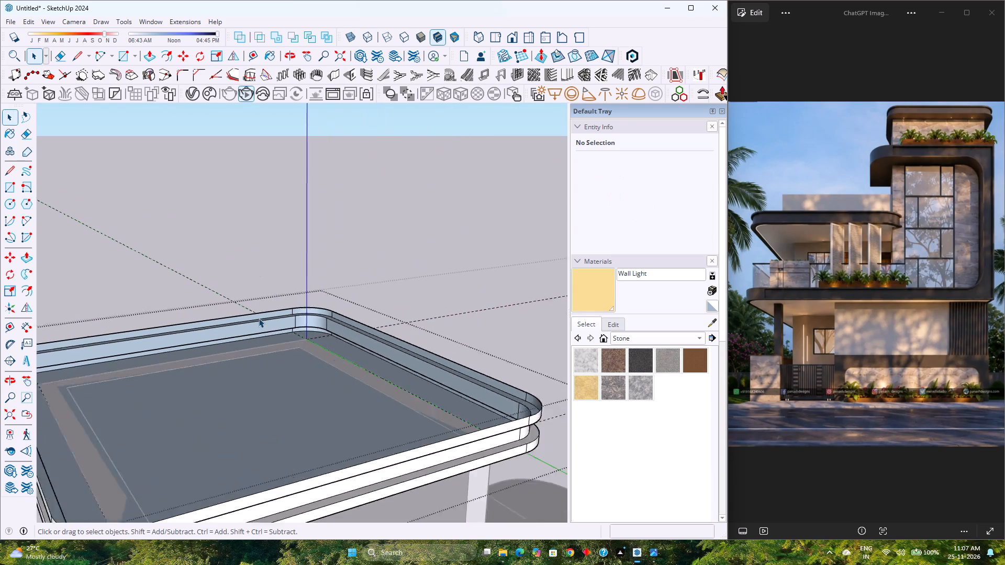
pyautogui.scroll(-2, 259, 318)
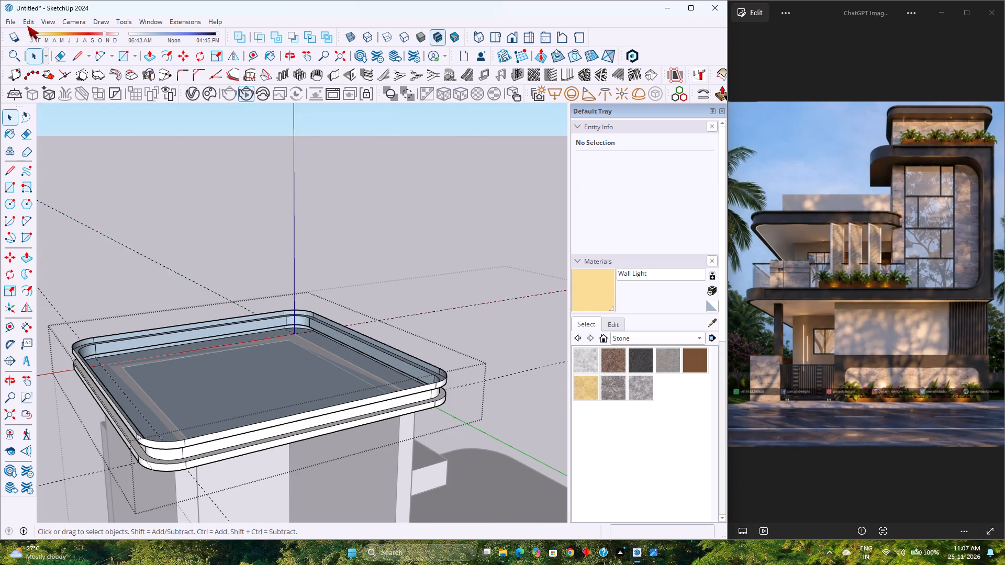
pyautogui.click(27, 26)
pyautogui.click(219, 216)
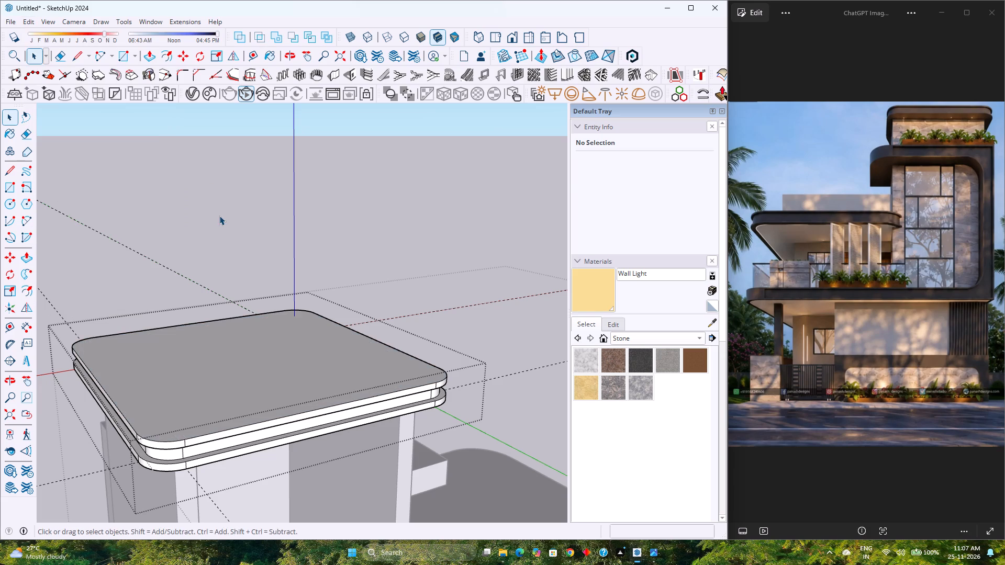
pyautogui.scroll(-2, 338, 264)
pyautogui.moveTo(213, 349); pyautogui.dragTo(316, 315, button='middle')
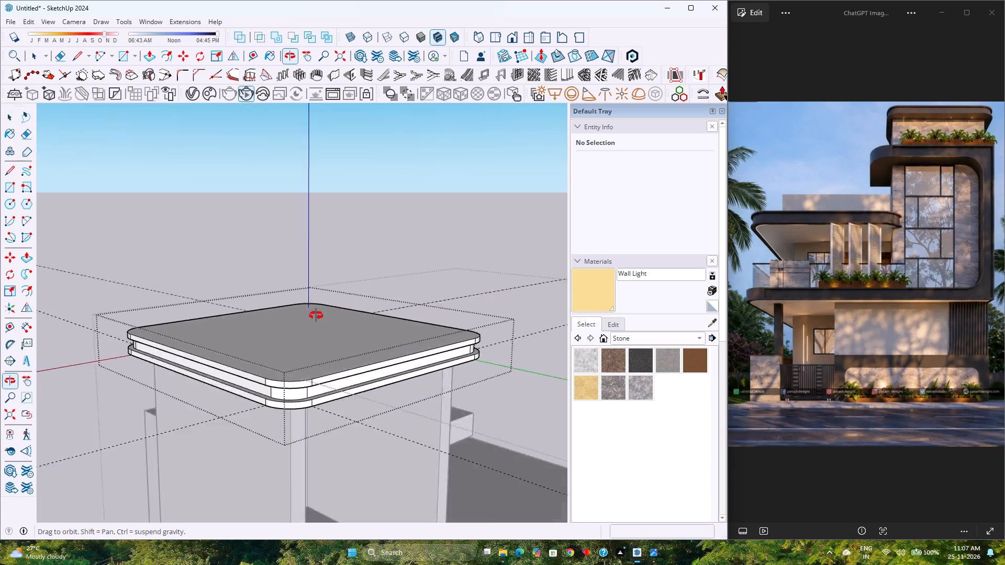
# Push the exposed top ledge of the tower roof slab's lower band down by 1".
pyautogui.moveTo(316, 315); pyautogui.dragTo(482, 279, button='middle')
pyautogui.middleClick(482, 279)
pyautogui.scroll(7, 346, 285)
pyautogui.keyDown('shift'); pyautogui.moveTo(343, 286); pyautogui.dragTo(159, 344, button='middle'); pyautogui.keyUp('shift')
pyautogui.moveTo(149, 346); pyautogui.dragTo(221, 346, button='middle')
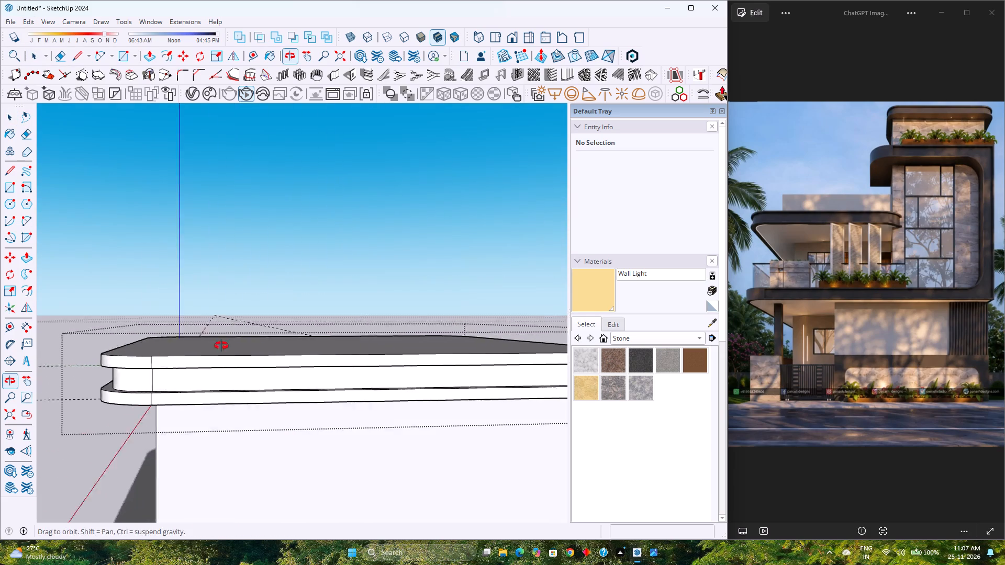
pyautogui.moveTo(221, 346); pyautogui.dragTo(510, 346, button='middle')
pyautogui.middleClick(510, 346)
pyautogui.keyDown('shift'); pyautogui.moveTo(228, 387); pyautogui.dragTo(435, 307, button='middle'); pyautogui.keyUp('shift')
pyautogui.scroll(-2, 400, 312)
pyautogui.scroll(1, 435, 341)
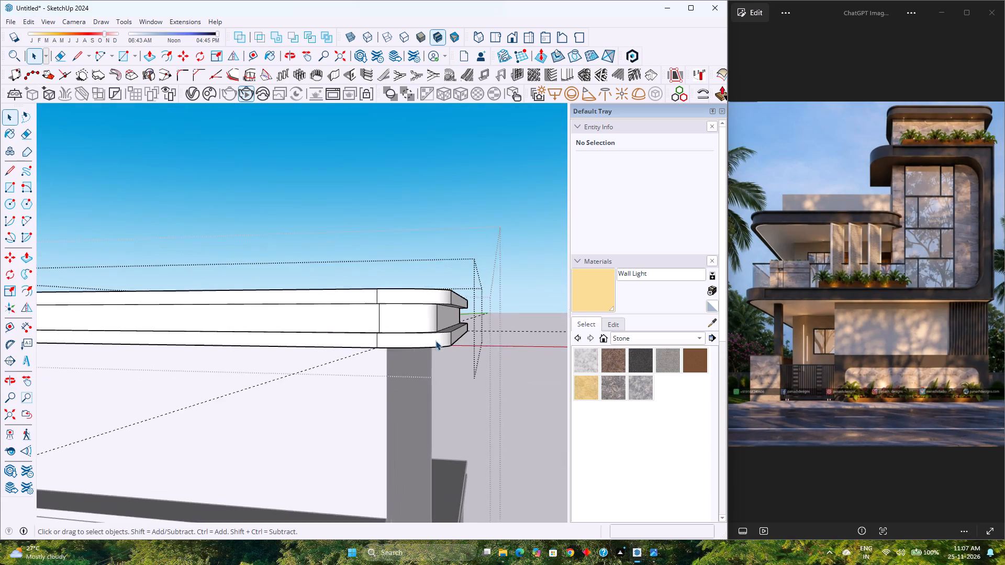
pyautogui.scroll(3, 435, 341)
pyautogui.moveTo(435, 341); pyautogui.dragTo(448, 427, button='middle')
pyautogui.scroll(8, 428, 319)
pyautogui.press('p')
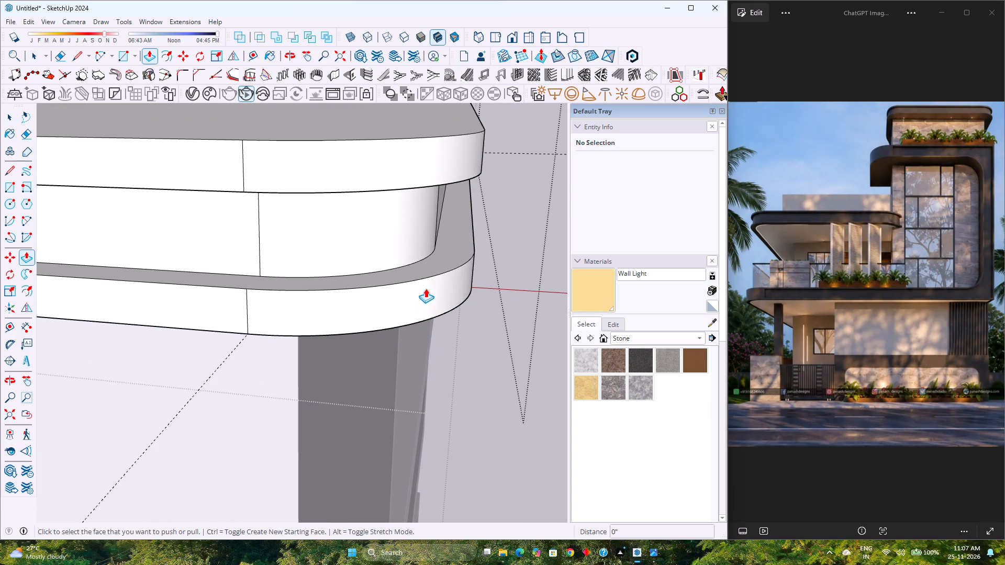
pyautogui.click(435, 268)
pyautogui.press('1')
pyautogui.press('Return')
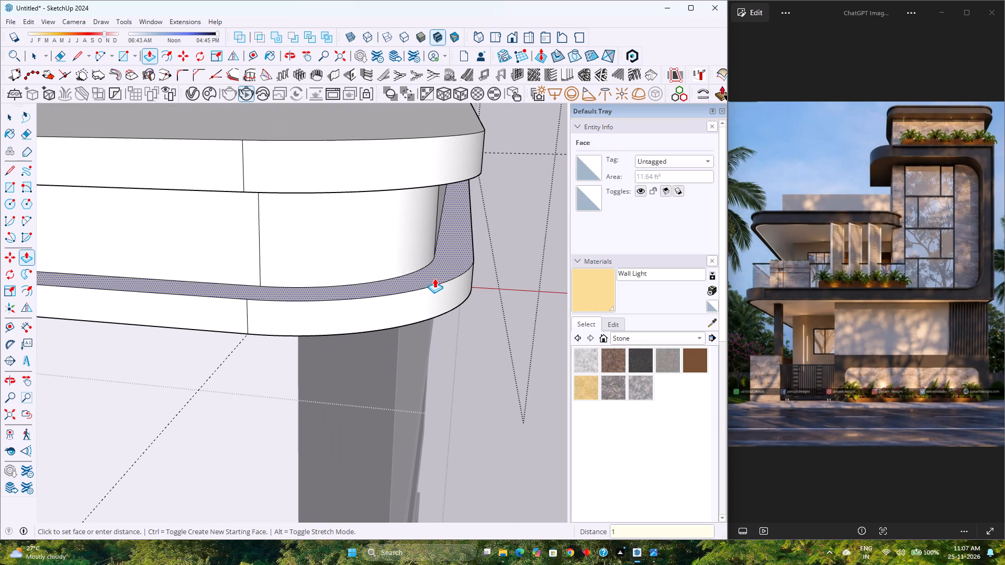
# Push the exposed underside ledge of the tower roof slab's upper band up by 1".
pyautogui.scroll(-12, 434, 278)
pyautogui.keyDown('shift'); pyautogui.moveTo(425, 269); pyautogui.dragTo(371, 406, button='middle'); pyautogui.keyUp('shift')
pyautogui.moveTo(347, 394); pyautogui.dragTo(457, 206, button='middle')
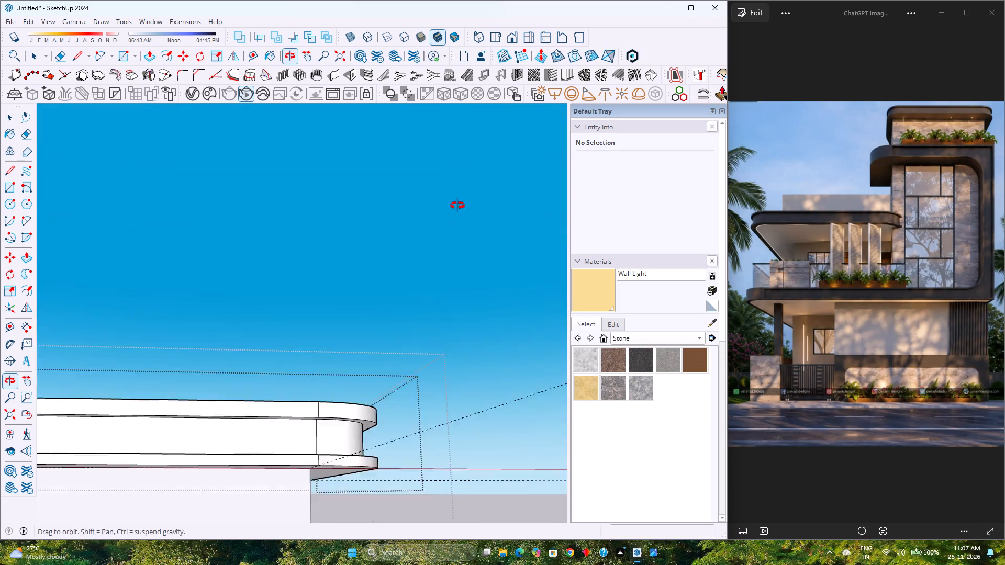
pyautogui.moveTo(457, 206); pyautogui.dragTo(463, 200, button='middle')
pyautogui.scroll(10, 240, 473)
pyautogui.click(413, 410)
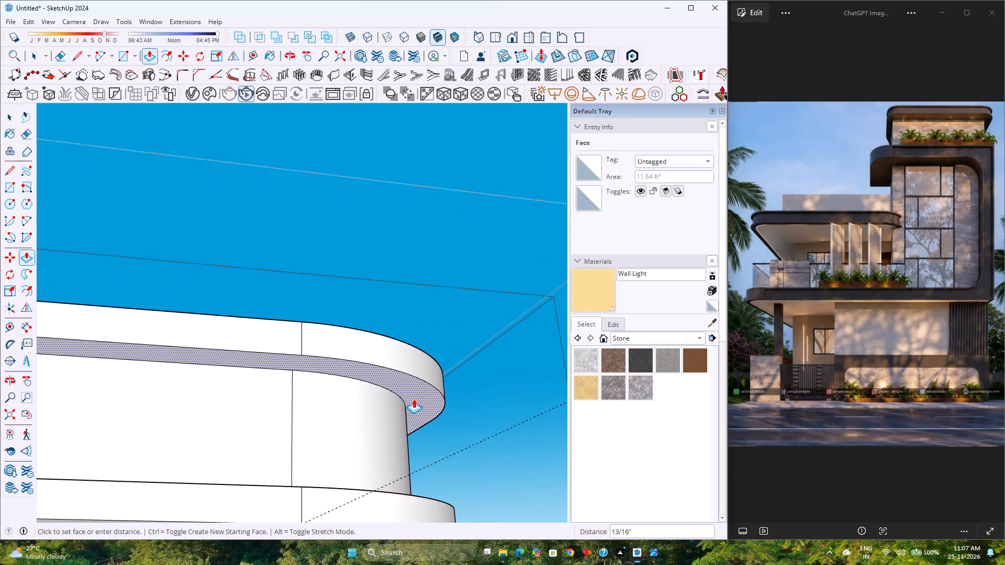
pyautogui.press('1')
pyautogui.press('Return')
pyautogui.scroll(-11, 401, 387)
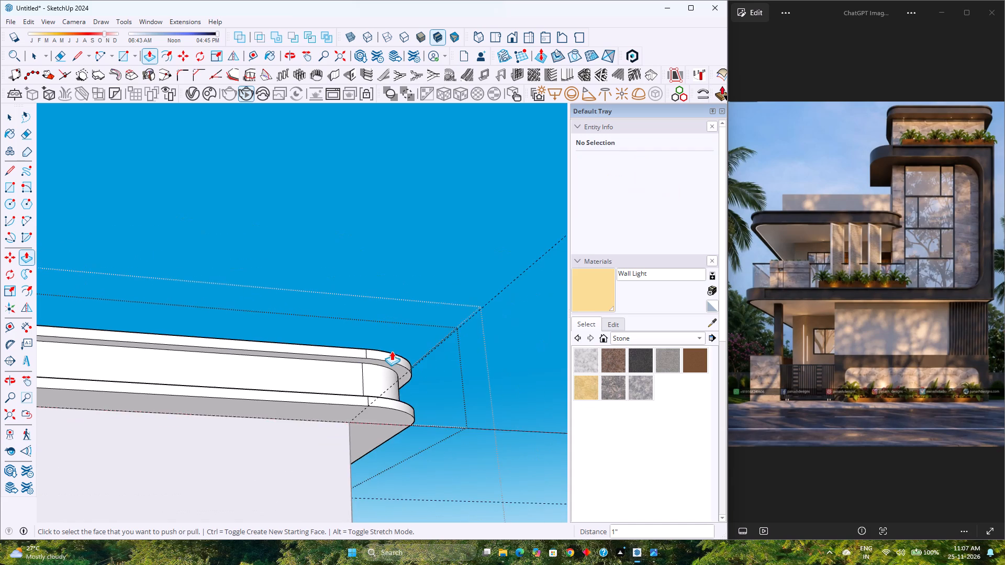
pyautogui.press('space')
# Examine the thinned bands of the tower roof slab and the tower beneath it from several angles.
pyautogui.scroll(-4, 400, 332)
pyautogui.middleClick(396, 340)
pyautogui.moveTo(395, 346); pyautogui.dragTo(284, 427, button='middle')
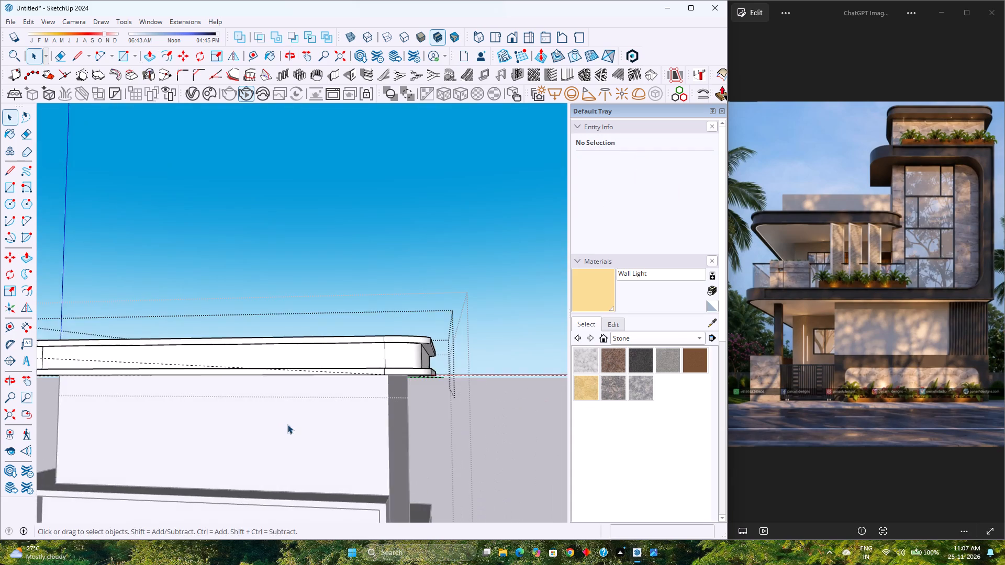
pyautogui.scroll(-4, 287, 424)
pyautogui.keyDown('shift'); pyautogui.moveTo(285, 424); pyautogui.dragTo(372, 388, button='middle'); pyautogui.keyUp('shift')
pyautogui.moveTo(365, 390); pyautogui.dragTo(312, 425, button='middle')
pyautogui.scroll(-3, 297, 415)
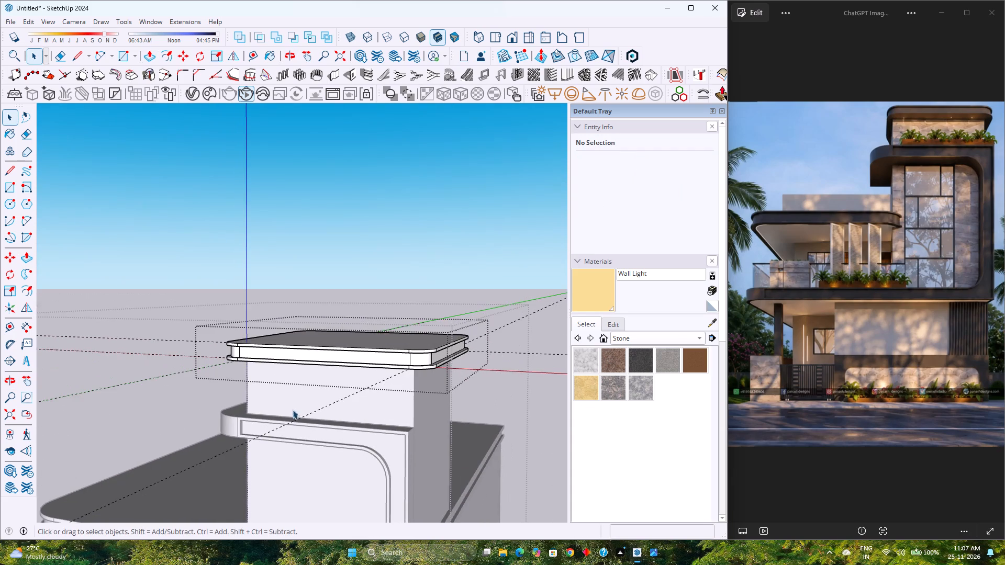
pyautogui.keyDown('shift'); pyautogui.moveTo(273, 406); pyautogui.dragTo(157, 443, button='middle'); pyautogui.keyUp('shift')
pyautogui.keyDown('shift'); pyautogui.middleClick(157, 443); pyautogui.keyUp('shift')
pyautogui.moveTo(159, 439); pyautogui.dragTo(312, 394, button='middle')
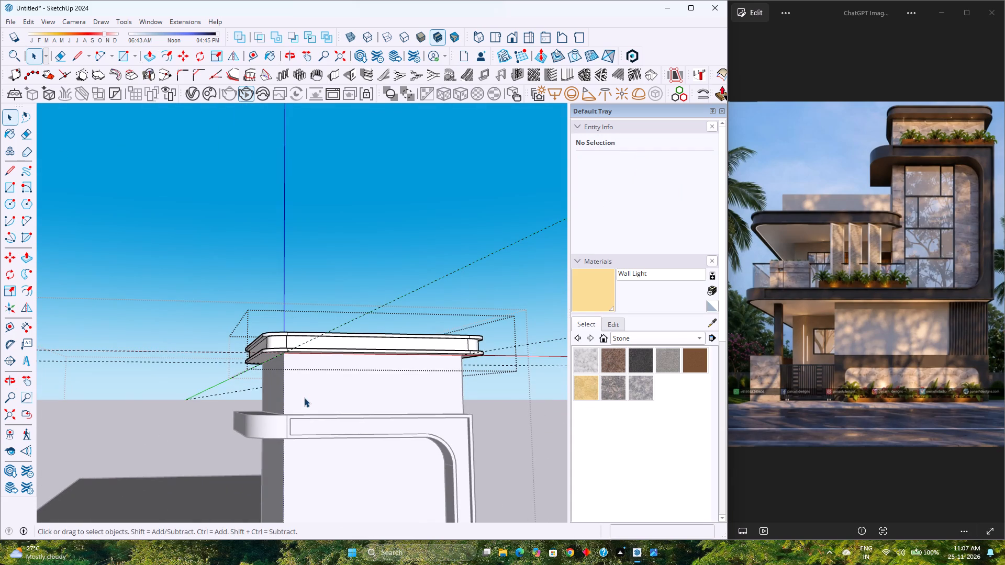
pyautogui.scroll(5, 295, 402)
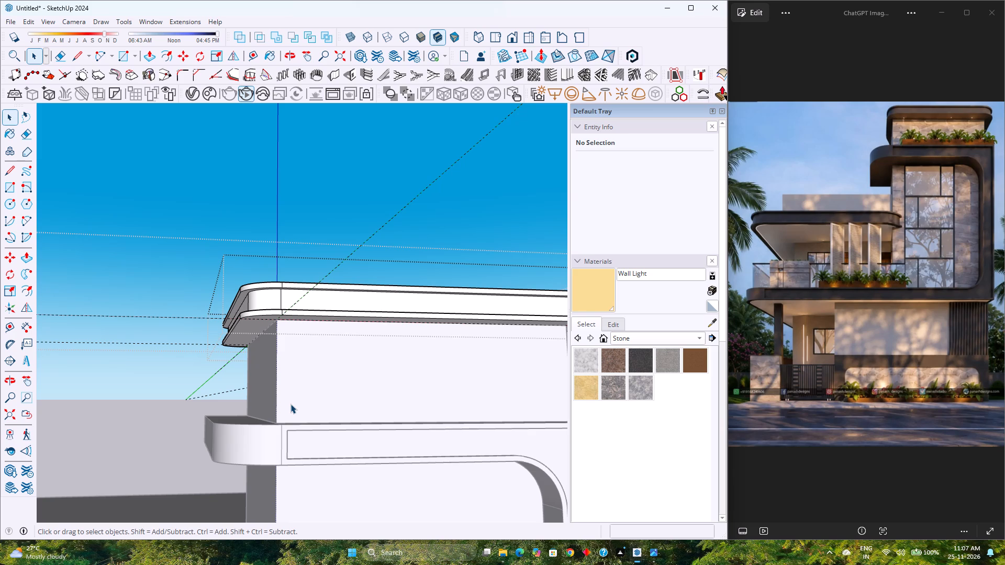
pyautogui.scroll(1, 289, 404)
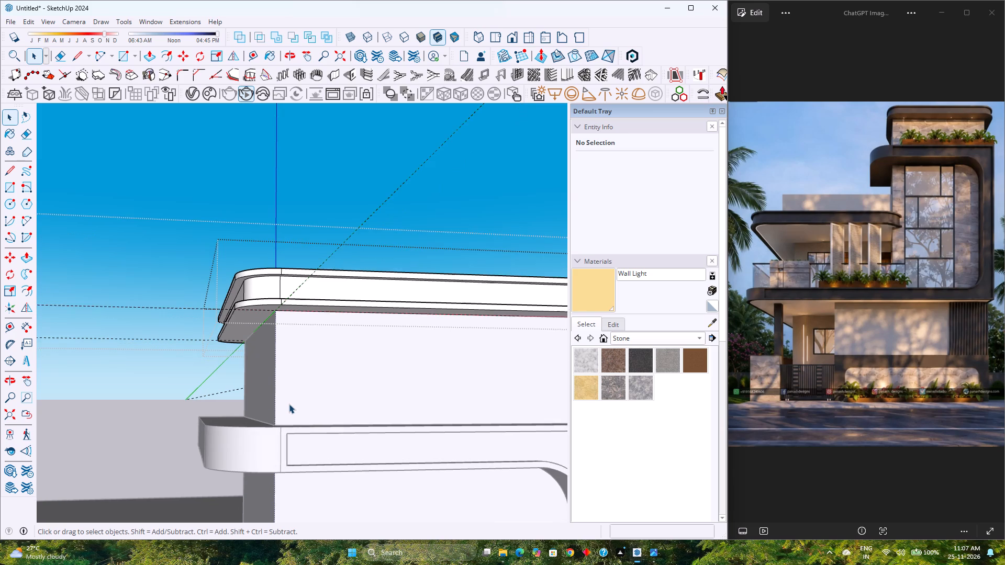
pyautogui.scroll(-2, 289, 404)
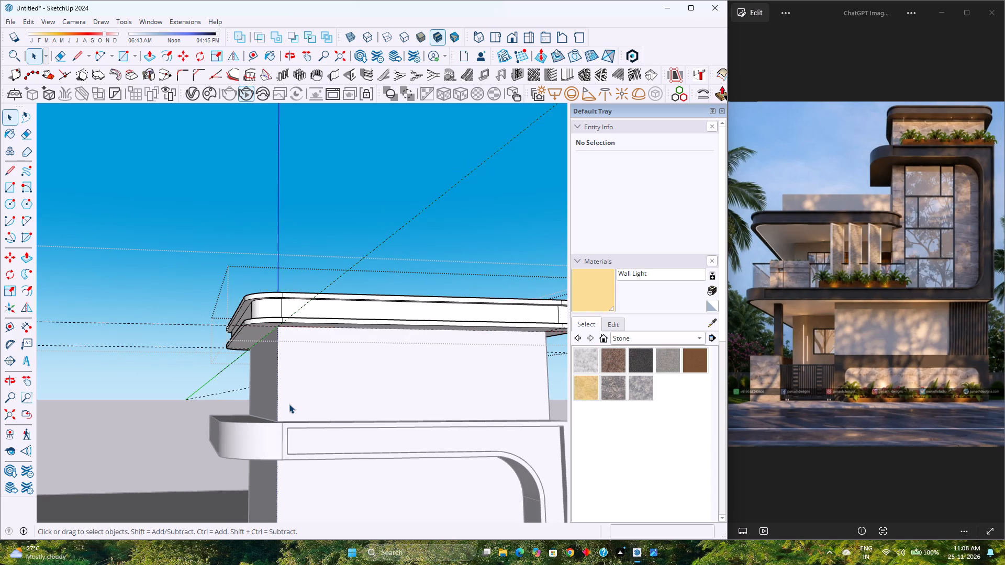
pyautogui.scroll(1, 288, 403)
pyautogui.scroll(-5, 288, 403)
pyautogui.scroll(4, 288, 403)
pyautogui.press('space')
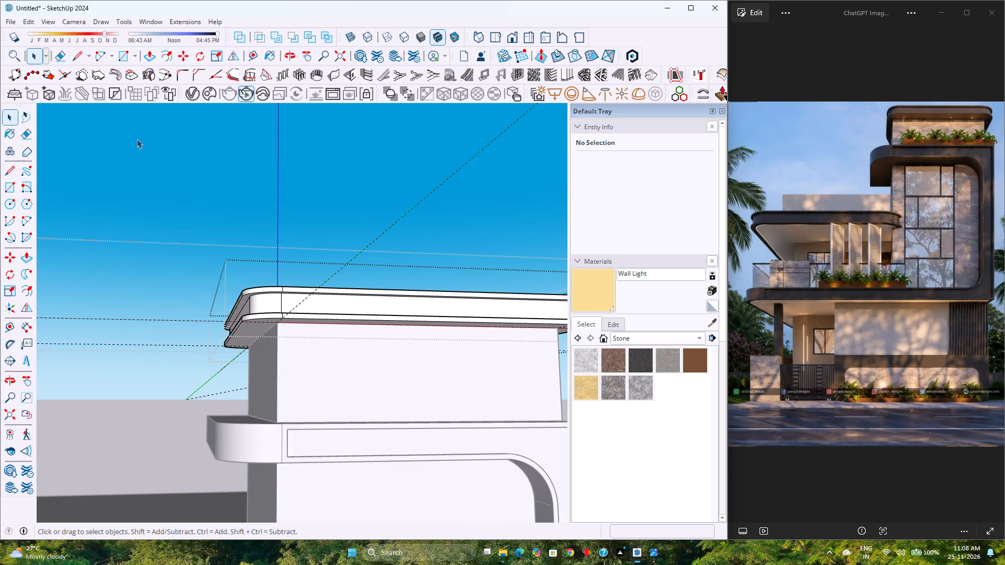
# Delete all guides from the model and close the tower roof slab group.
pyautogui.click(32, 25)
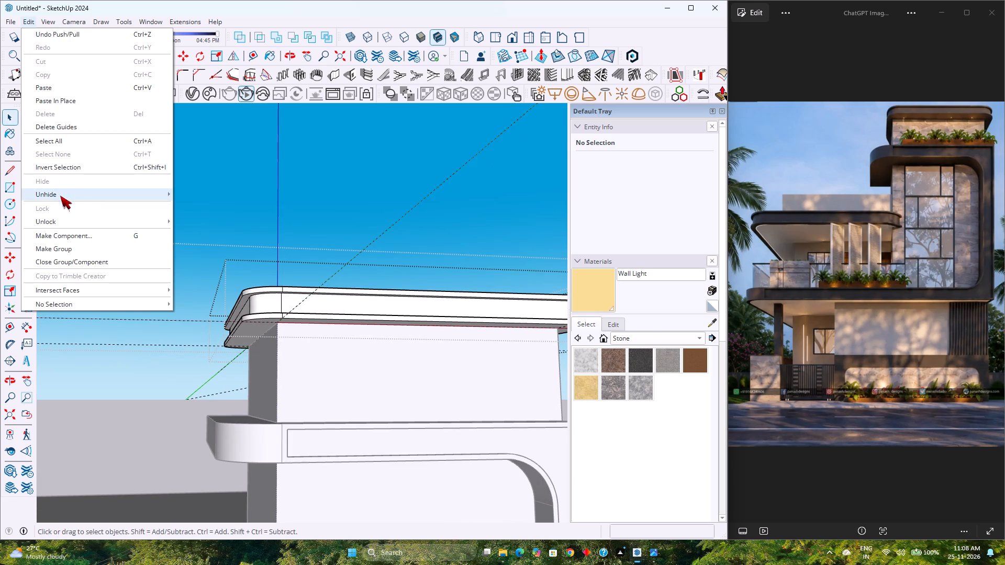
pyautogui.click(79, 122)
pyautogui.scroll(-6, 175, 244)
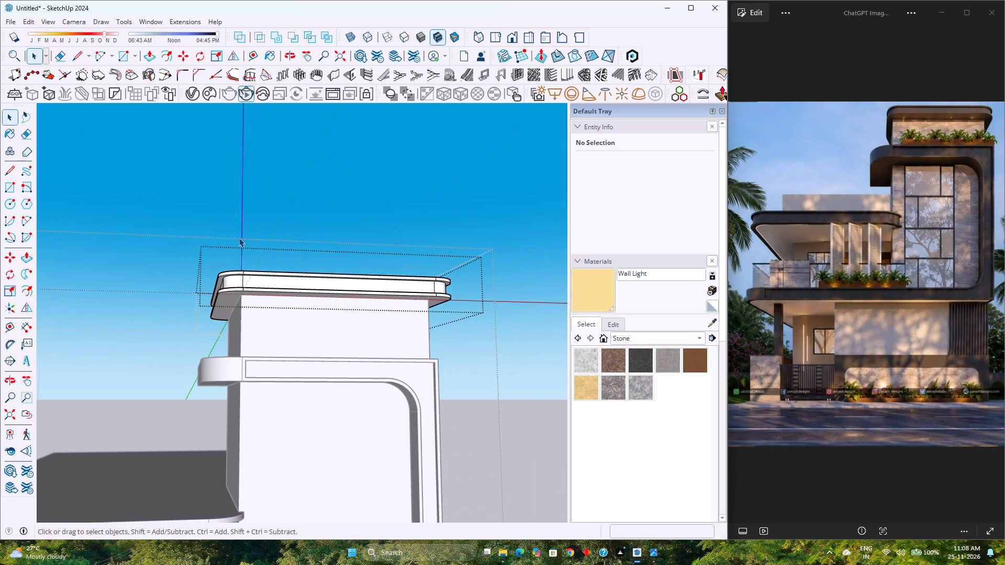
pyautogui.click(323, 200)
# Examine the whole house from the front, side and above to compare its massing with the reference image.
pyautogui.scroll(-4, 322, 199)
pyautogui.moveTo(352, 207); pyautogui.dragTo(349, 341, button='middle')
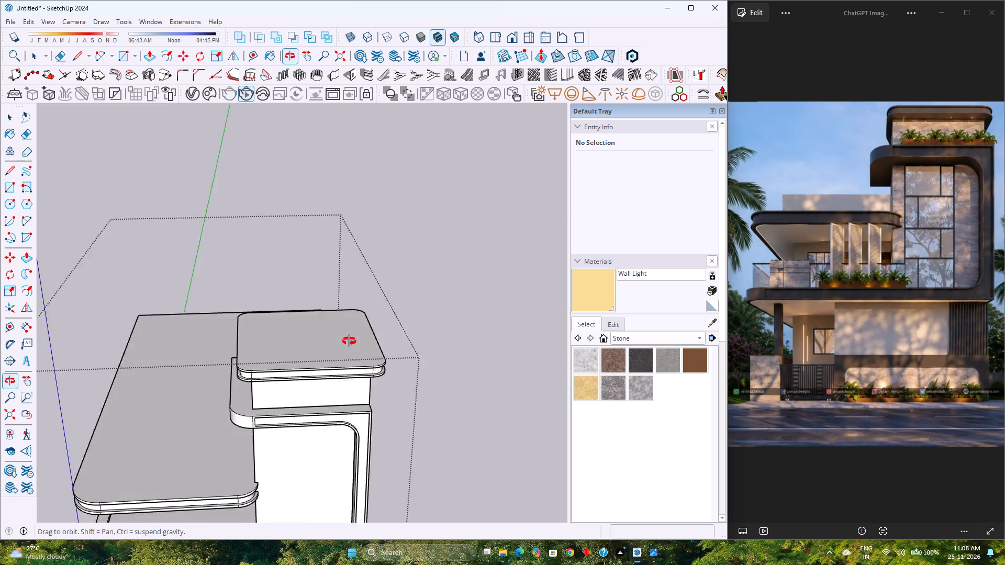
pyautogui.moveTo(349, 341); pyautogui.dragTo(336, 246, button='middle')
pyautogui.middleClick(336, 246)
pyautogui.scroll(-7, 336, 246)
pyautogui.moveTo(354, 287); pyautogui.dragTo(93, 329, button='middle')
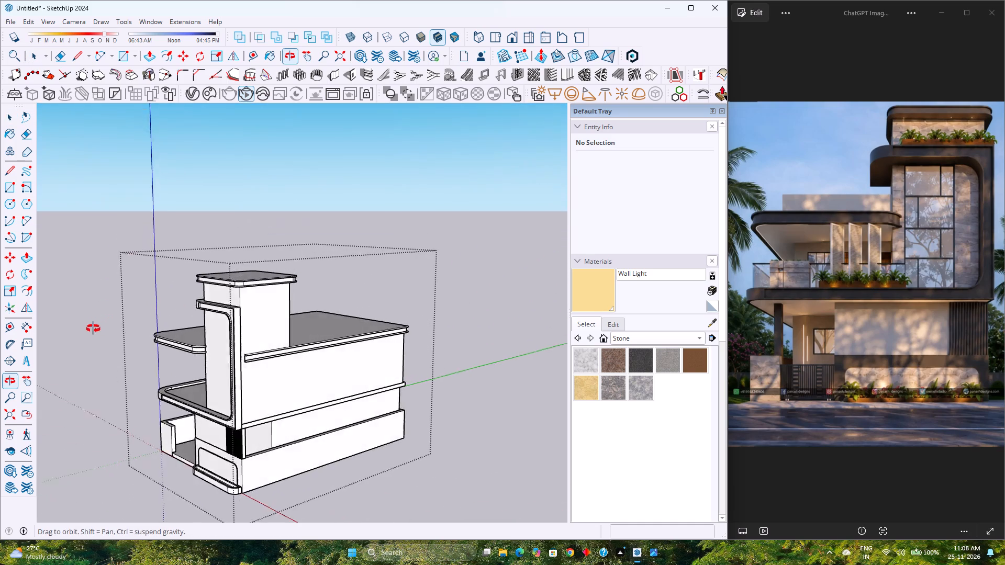
pyautogui.moveTo(93, 329); pyautogui.dragTo(319, 364, button='middle')
pyautogui.middleClick(319, 364)
pyautogui.middleClick(319, 364)
pyautogui.middleClick(319, 363)
pyautogui.scroll(-4, 328, 356)
pyautogui.keyDown('shift'); pyautogui.moveTo(271, 352); pyautogui.dragTo(328, 294, button='middle'); pyautogui.keyUp('shift')
pyautogui.scroll(-1, 328, 294)
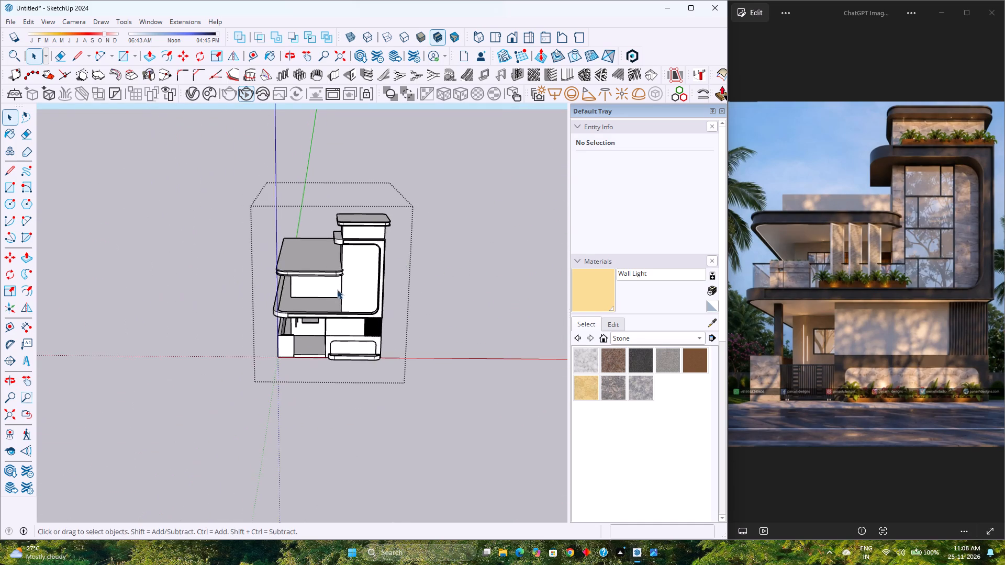
pyautogui.scroll(9, 417, 247)
pyautogui.moveTo(371, 302); pyautogui.dragTo(255, 232, button='middle')
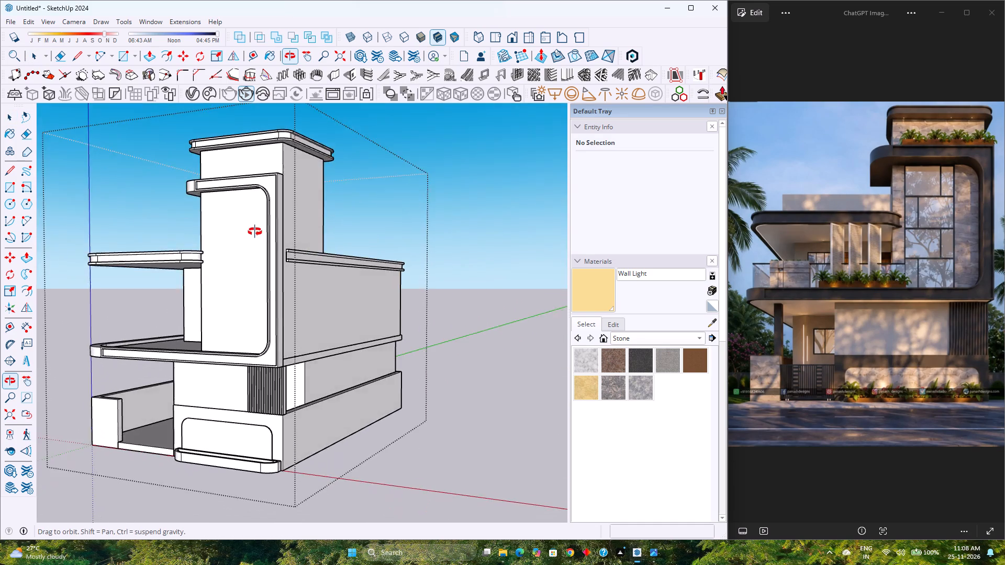
pyautogui.moveTo(255, 232); pyautogui.dragTo(395, 248, button='middle')
pyautogui.scroll(3, 276, 313)
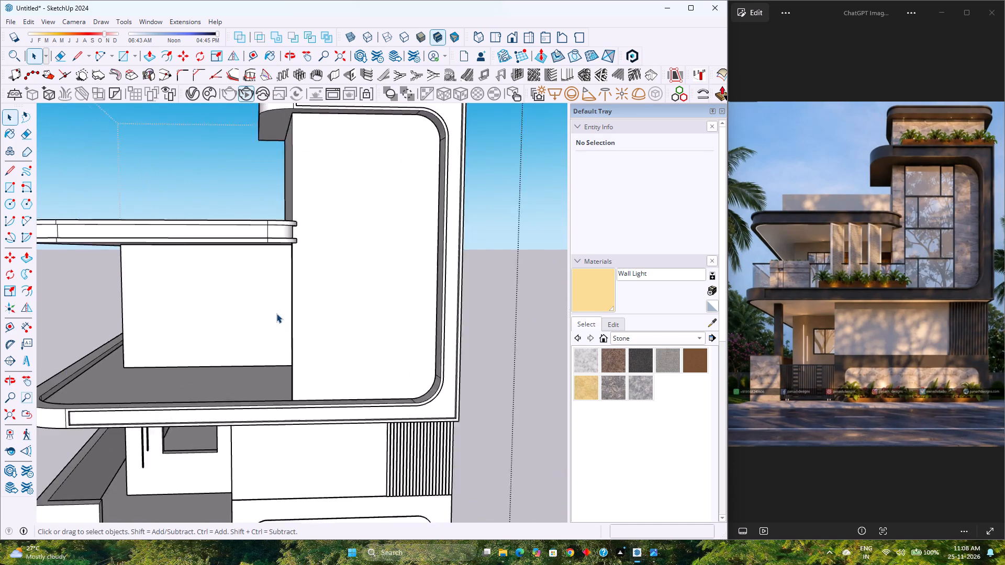
pyautogui.scroll(2, 276, 313)
pyautogui.scroll(-5, 276, 313)
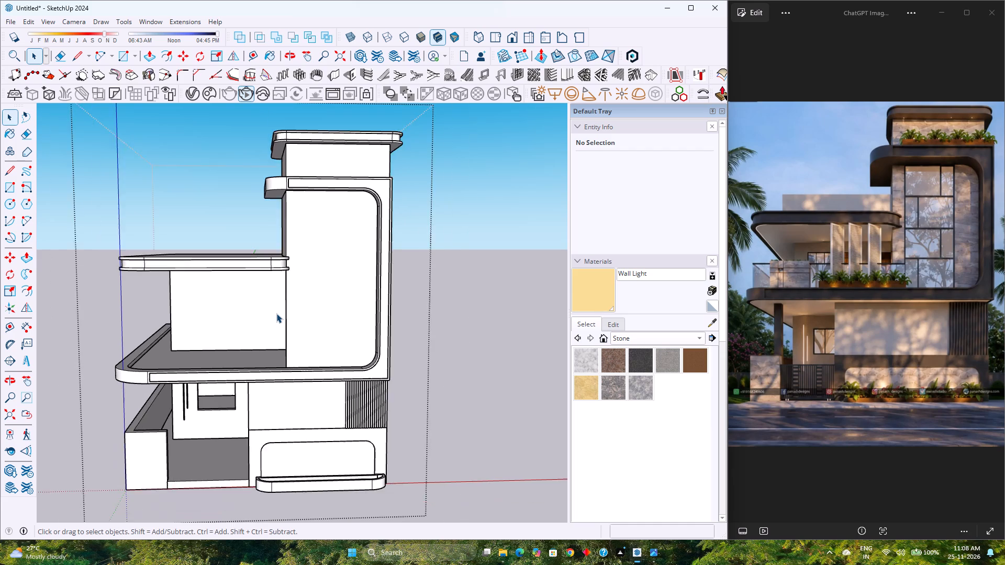
pyautogui.moveTo(276, 313); pyautogui.dragTo(450, 367, button='middle')
pyautogui.middleClick(450, 367)
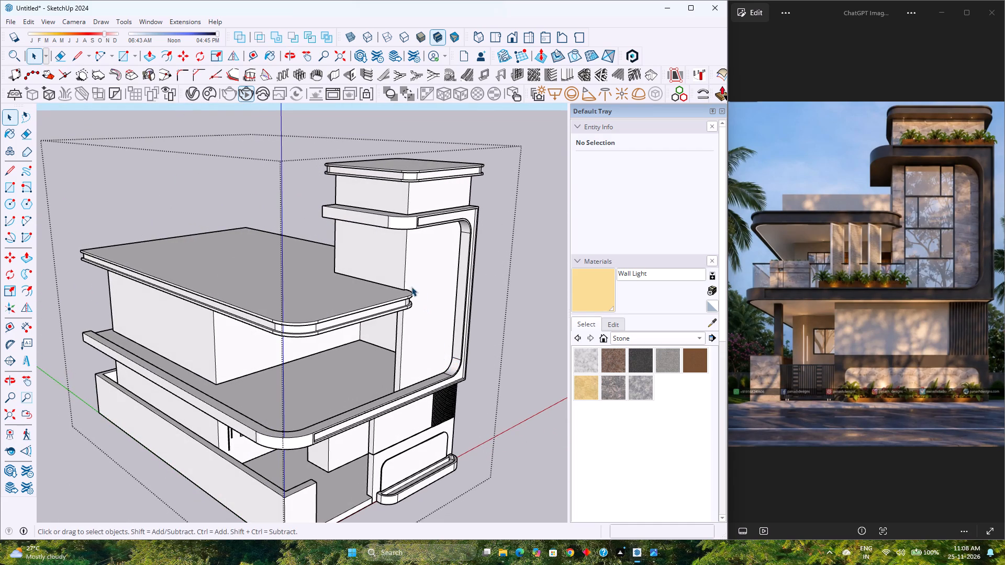
pyautogui.moveTo(407, 291); pyautogui.dragTo(455, 310, button='middle')
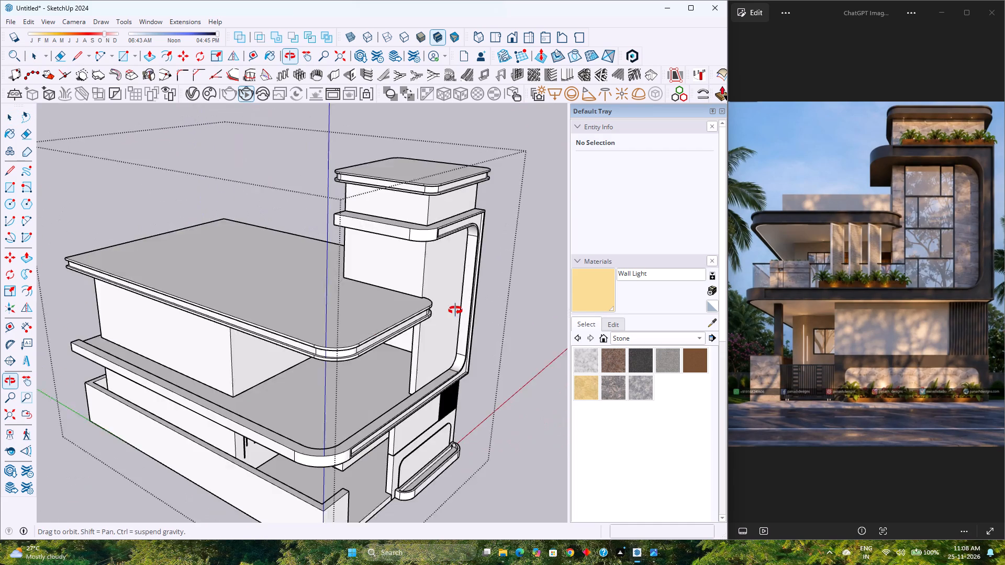
pyautogui.moveTo(455, 310); pyautogui.dragTo(458, 310, button='middle')
pyautogui.middleClick(458, 310)
pyautogui.scroll(-3, 440, 307)
pyautogui.moveTo(417, 349); pyautogui.dragTo(187, 330, button='middle')
pyautogui.middleClick(187, 330)
pyautogui.scroll(2, 176, 372)
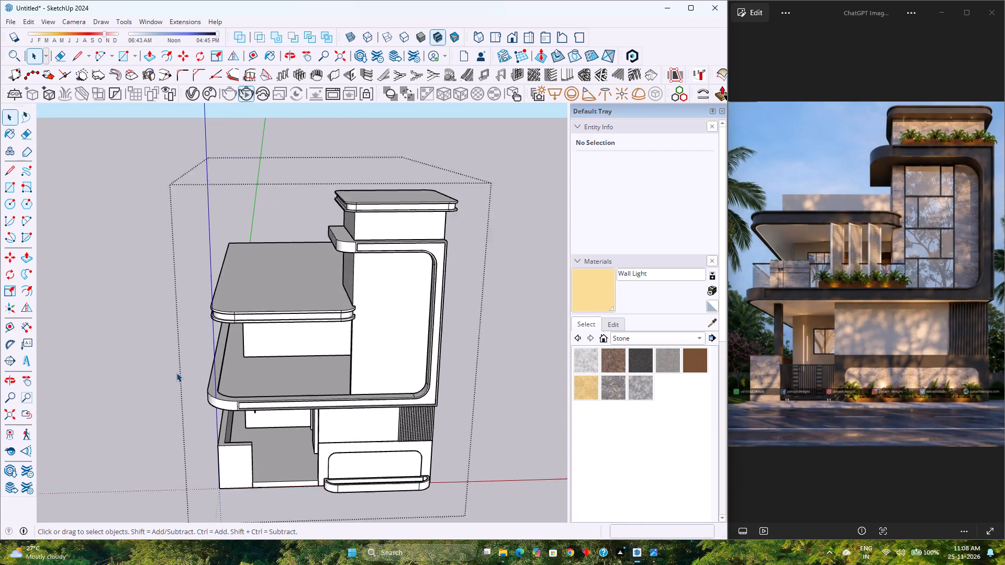
# Open the wall group for editing and select the upper-floor front wall face behind the balcony with its bounding edges.
pyautogui.scroll(3, 176, 372)
pyautogui.moveTo(280, 356); pyautogui.dragTo(270, 278, button='middle')
pyautogui.middleClick(270, 278)
pyautogui.scroll(3, 296, 264)
pyautogui.moveTo(296, 266); pyautogui.dragTo(291, 297, button='middle')
pyautogui.middleClick(291, 297)
pyautogui.scroll(1, 291, 297)
pyautogui.doubleClick(294, 293)
pyautogui.click(294, 293)
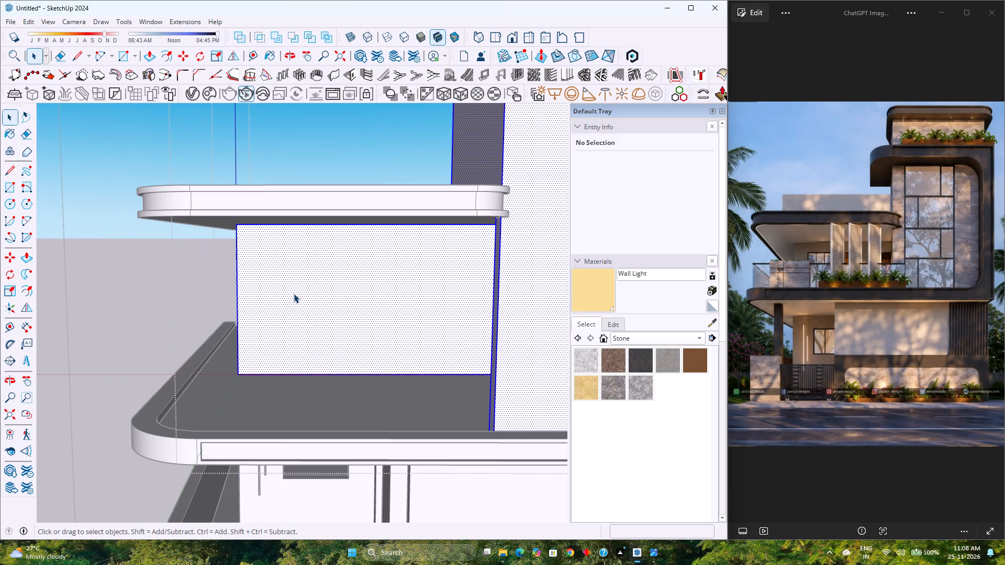
pyautogui.moveTo(287, 306); pyautogui.dragTo(281, 321, button='middle')
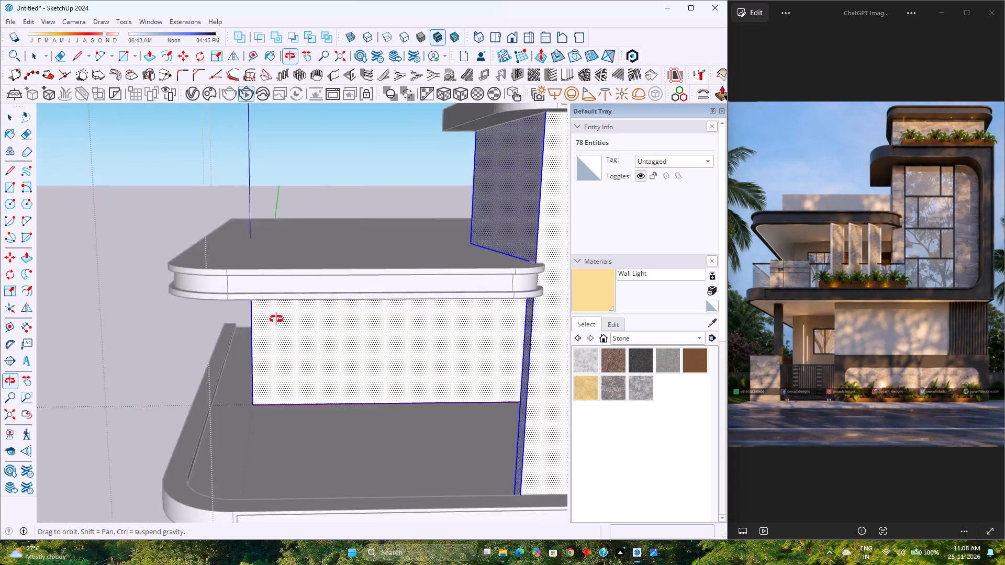
pyautogui.middleClick(278, 320)
pyautogui.doubleClick(308, 365)
pyautogui.moveTo(293, 369); pyautogui.dragTo(285, 323, button='middle')
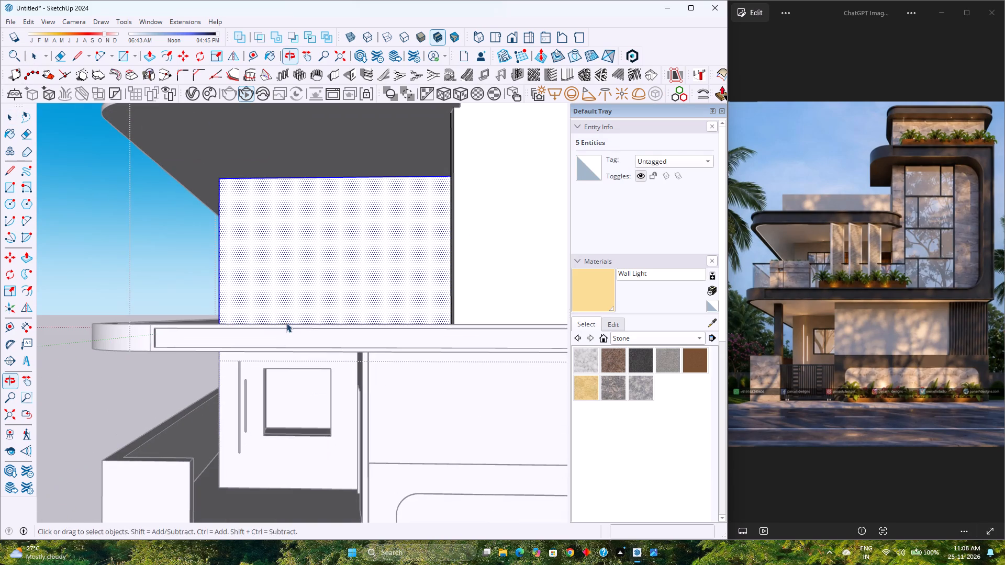
# Place a vertical guide 2'6" in from the left edge of the balcony's front wall face.
pyautogui.click(252, 59)
pyautogui.click(218, 229)
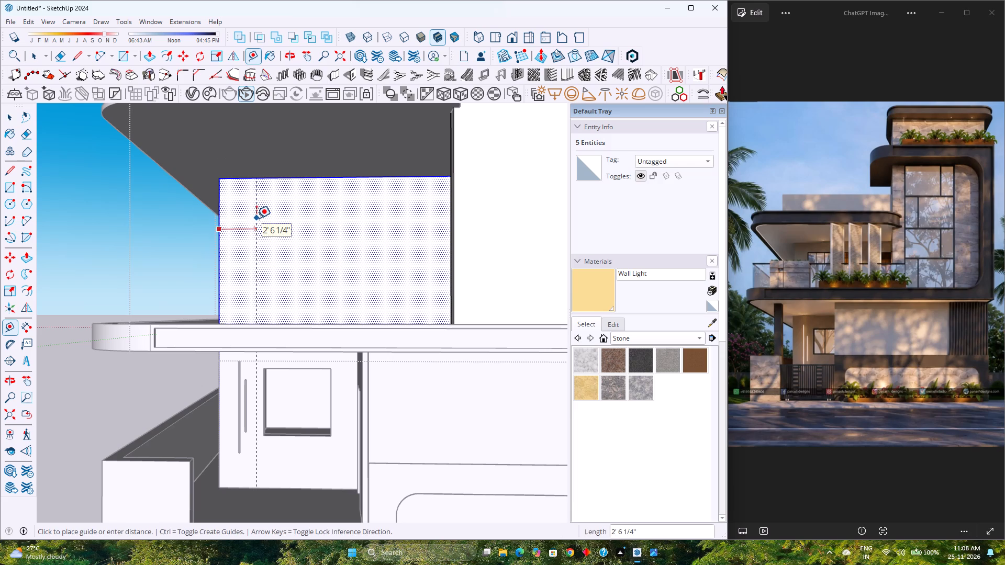
pyautogui.write("2'")
pyautogui.press('Return')
pyautogui.write("2'6")
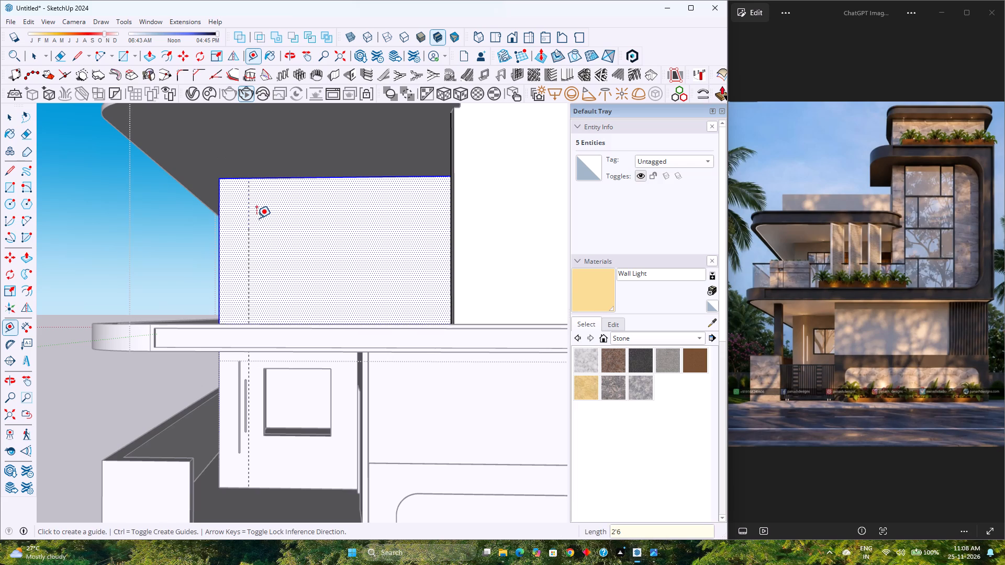
pyautogui.press('Return')
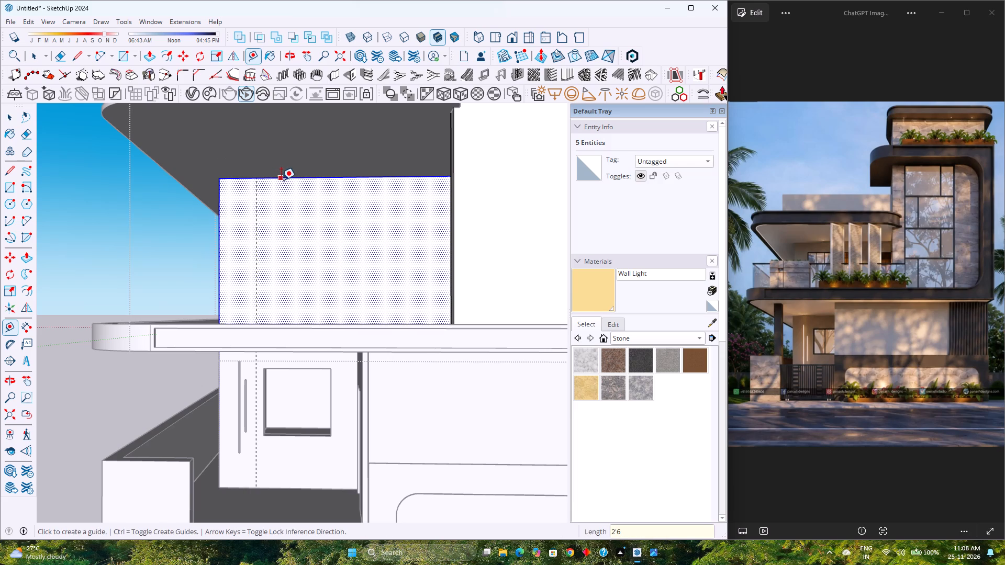
# Place a horizontal guide 8' above the bottom edge of the balcony's front wall face.
pyautogui.moveTo(289, 230); pyautogui.dragTo(298, 261, button='middle')
pyautogui.click(326, 368)
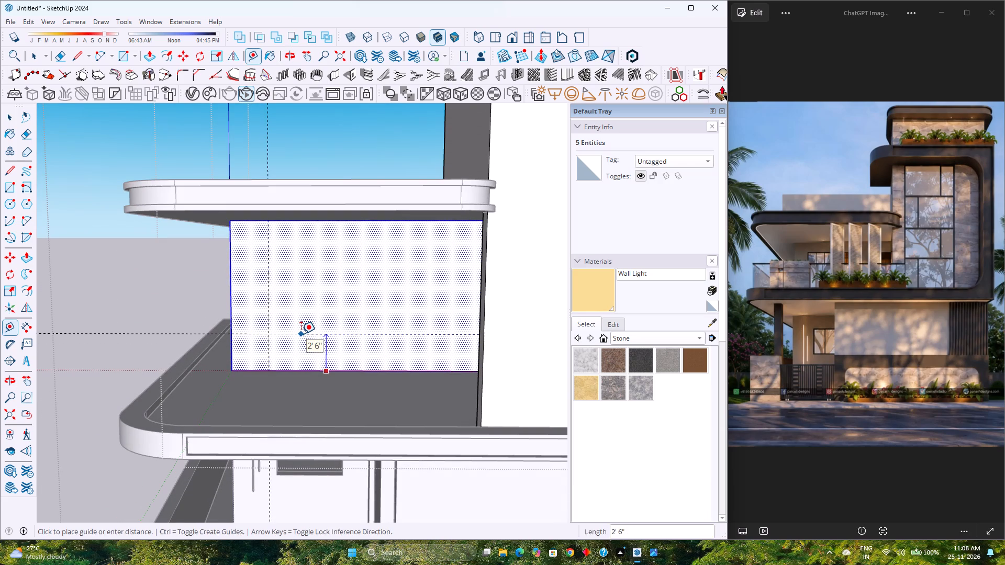
pyautogui.write("8'")
pyautogui.press('Return')
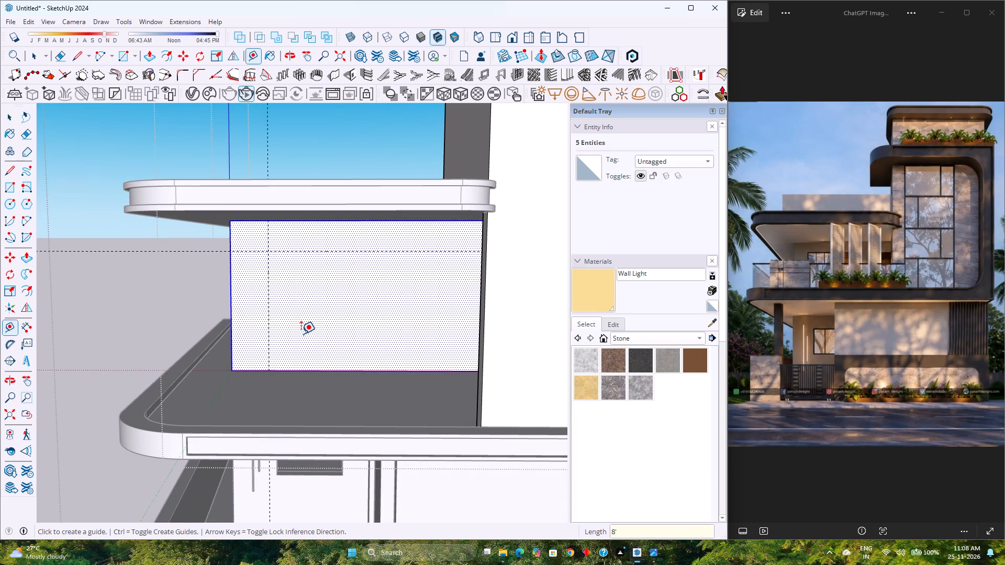
# Place a horizontal guide 2'6" above the bottom edge of the balcony's front wall face.
pyautogui.moveTo(298, 323); pyautogui.dragTo(298, 310, button='middle')
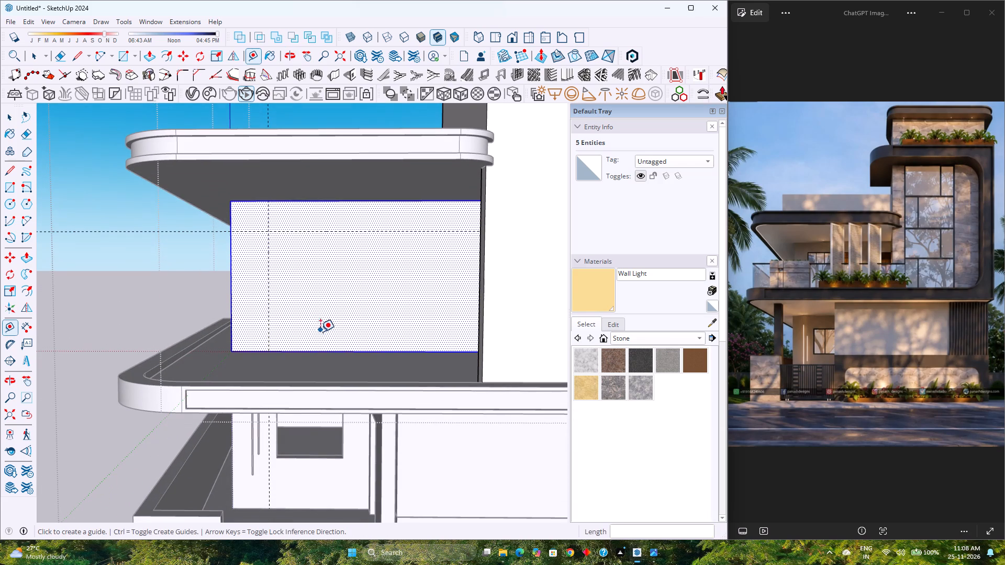
pyautogui.click(317, 352)
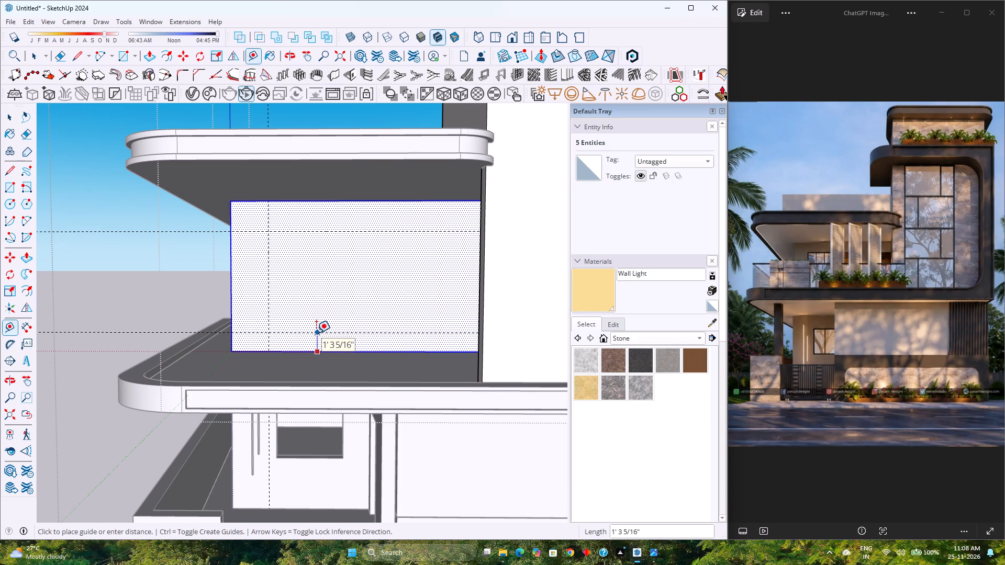
pyautogui.write("2'6")
pyautogui.press('Return')
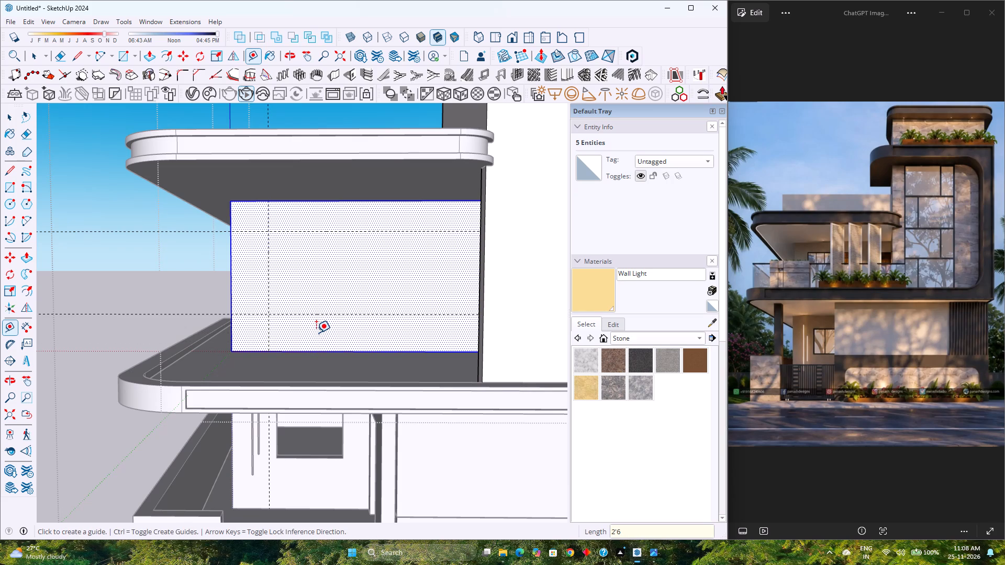
# Place a vertical guide 5' to the right of the first vertical guide on the balcony's front wall face.
pyautogui.click(271, 266)
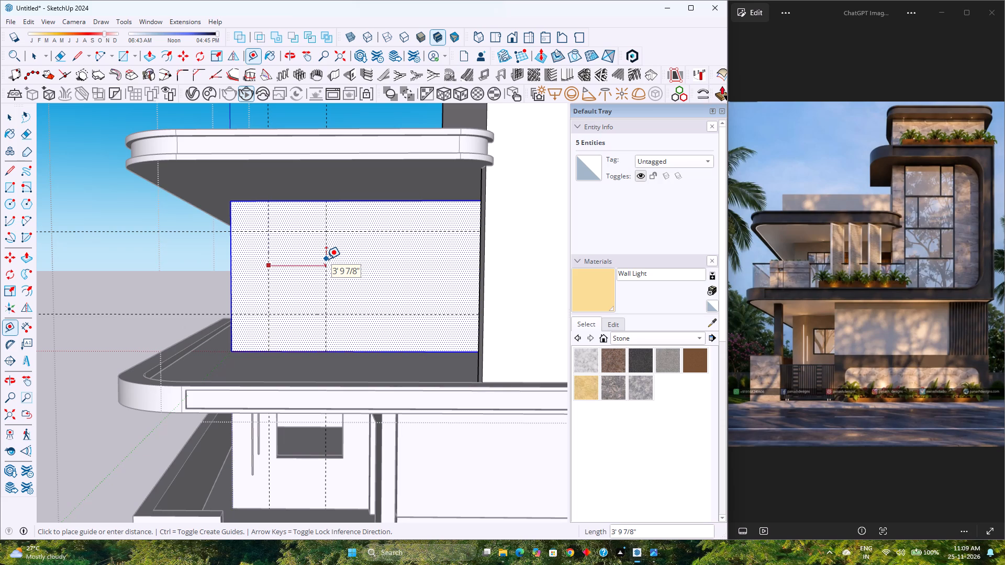
pyautogui.write("4'")
pyautogui.press('Return')
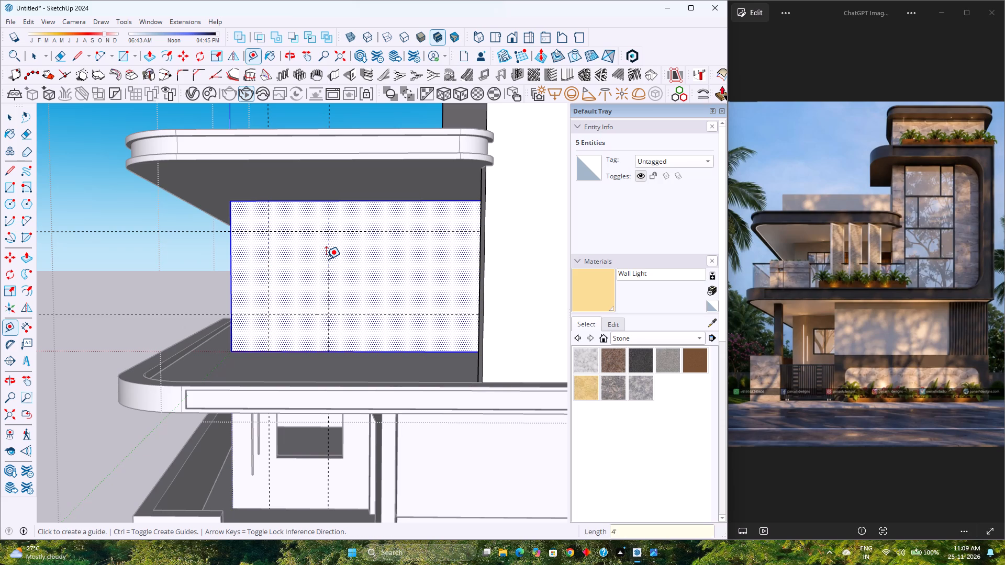
pyautogui.write("5'")
pyautogui.press('Return')
# Place another vertical guide 1'6" to the right of the 5' guide on the balcony's front wall face.
pyautogui.click(343, 246)
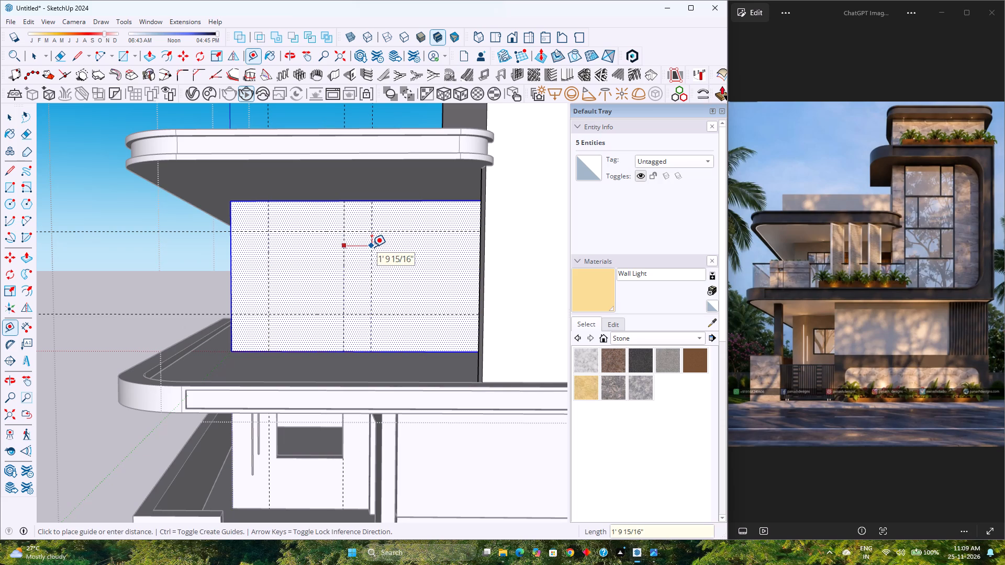
pyautogui.write("1'6")
pyautogui.press('Return')
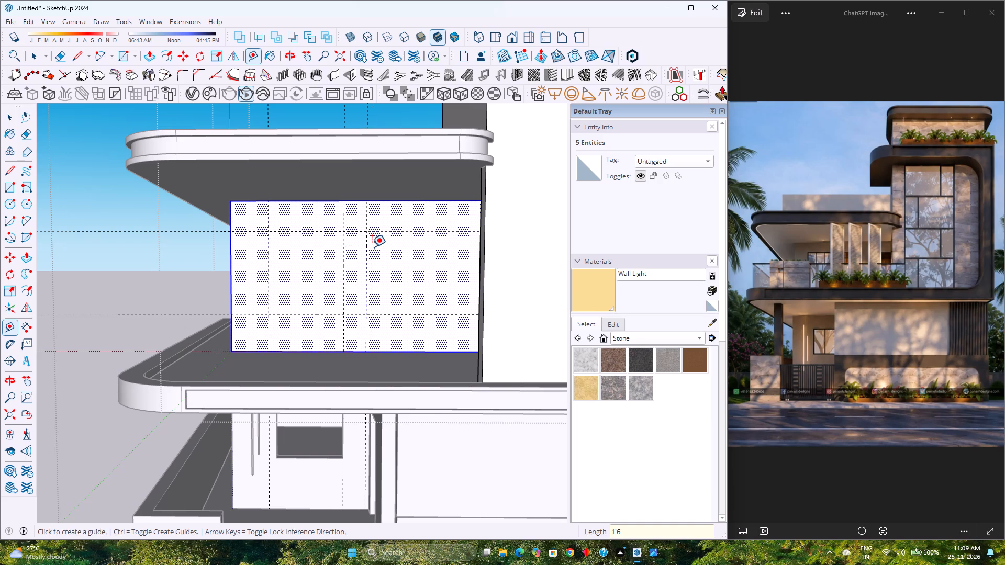
# Place a vertical guide 6' to the right of the 1'6" guide, near the right edge of the wall face.
pyautogui.scroll(2, 377, 264)
pyautogui.scroll(-2, 377, 264)
pyautogui.moveTo(375, 265); pyautogui.dragTo(371, 266, button='middle')
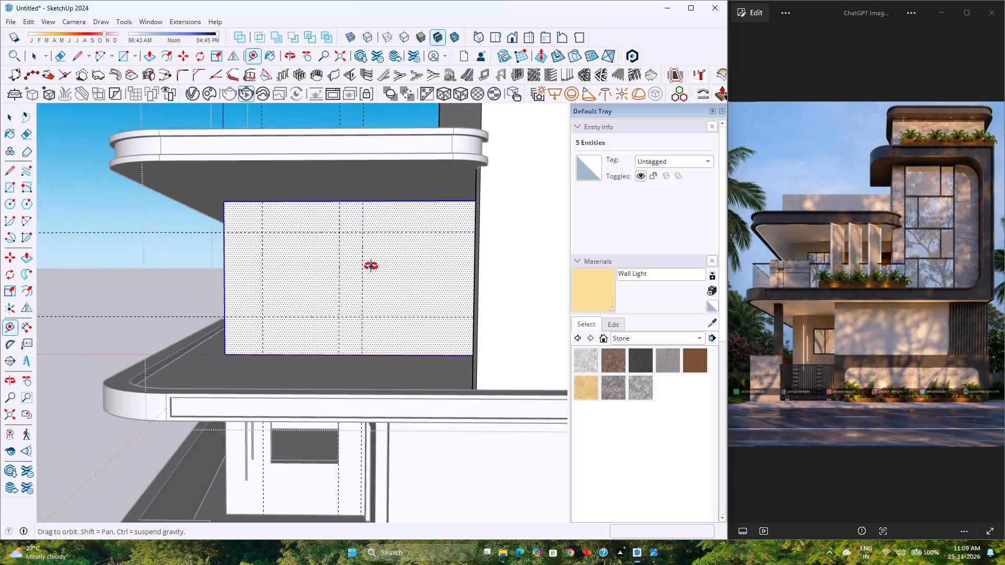
pyautogui.moveTo(371, 266); pyautogui.dragTo(366, 267, button='middle')
pyautogui.click(355, 252)
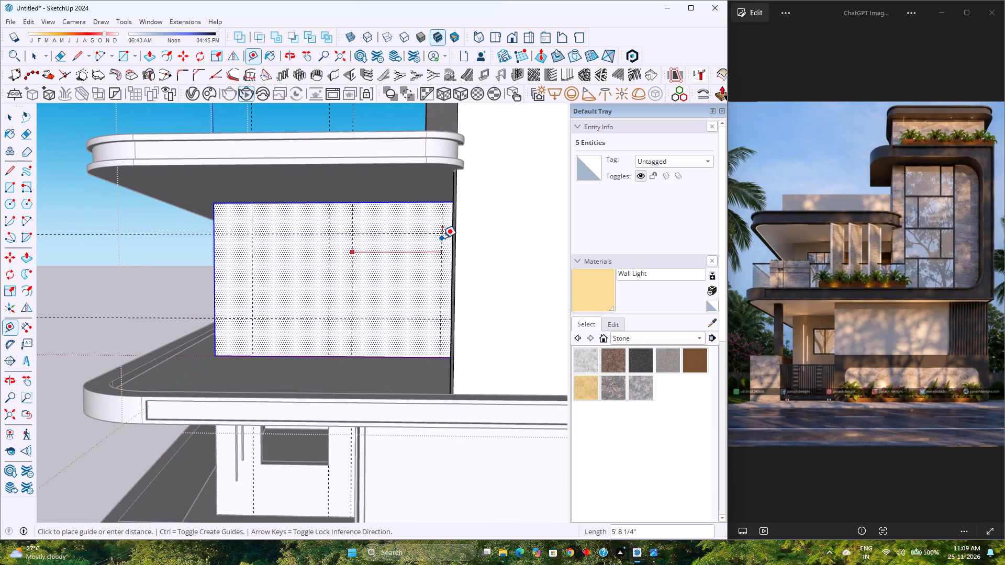
pyautogui.write("6'")
pyautogui.press('Return')
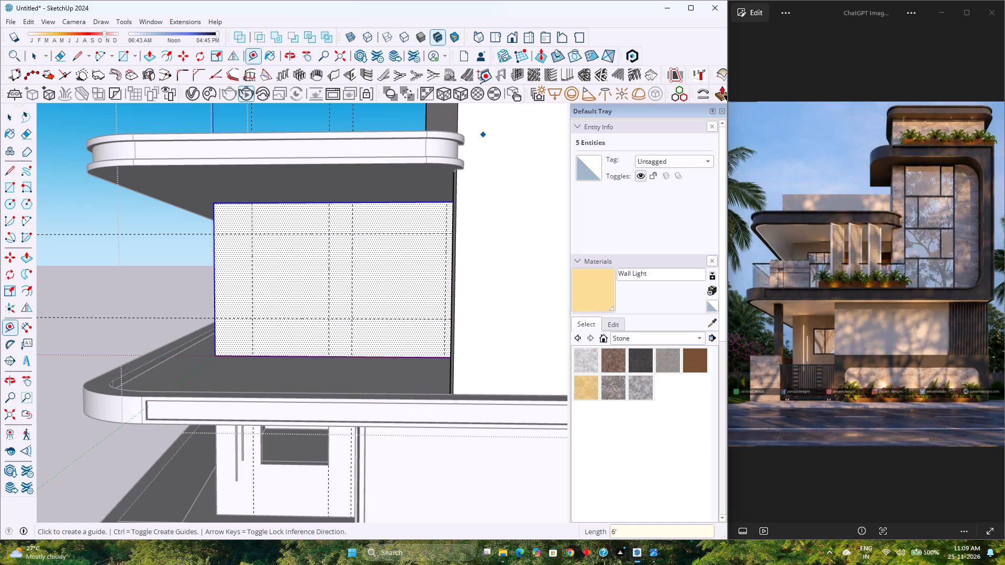
# Draw a 5' by 5'6" window rectangle between the guides in the left part of the balcony wall face.
pyautogui.click(515, 41)
pyautogui.scroll(-12, 438, 249)
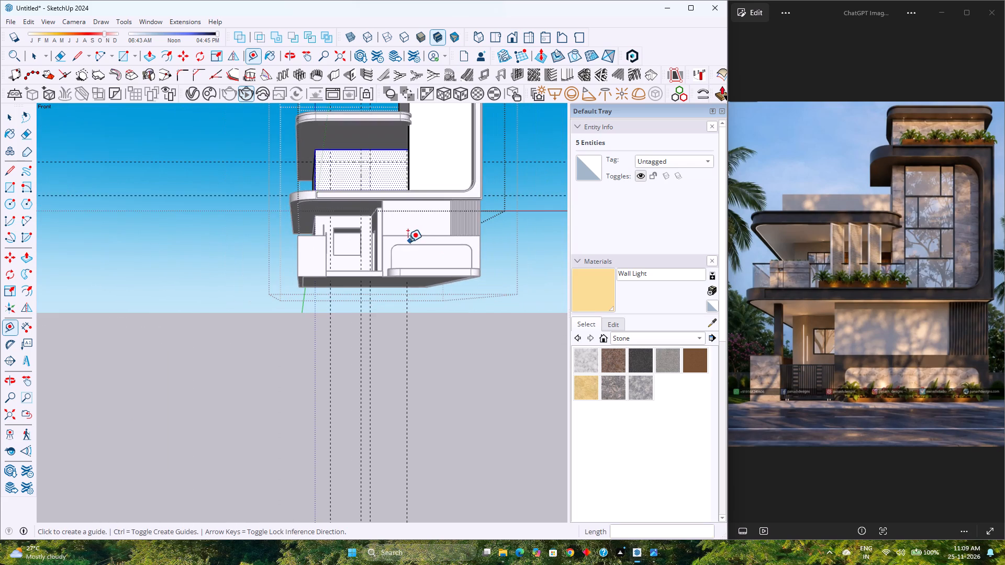
pyautogui.scroll(5, 414, 164)
pyautogui.moveTo(414, 164); pyautogui.dragTo(423, 245, button='middle')
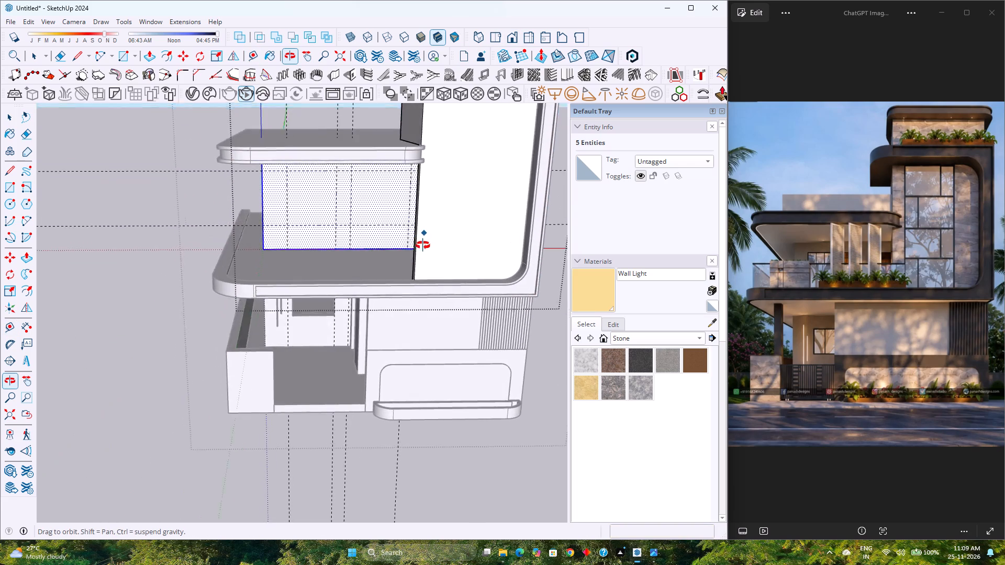
pyautogui.moveTo(423, 245); pyautogui.dragTo(434, 242, button='middle')
pyautogui.middleClick(434, 242)
pyautogui.scroll(4, 381, 234)
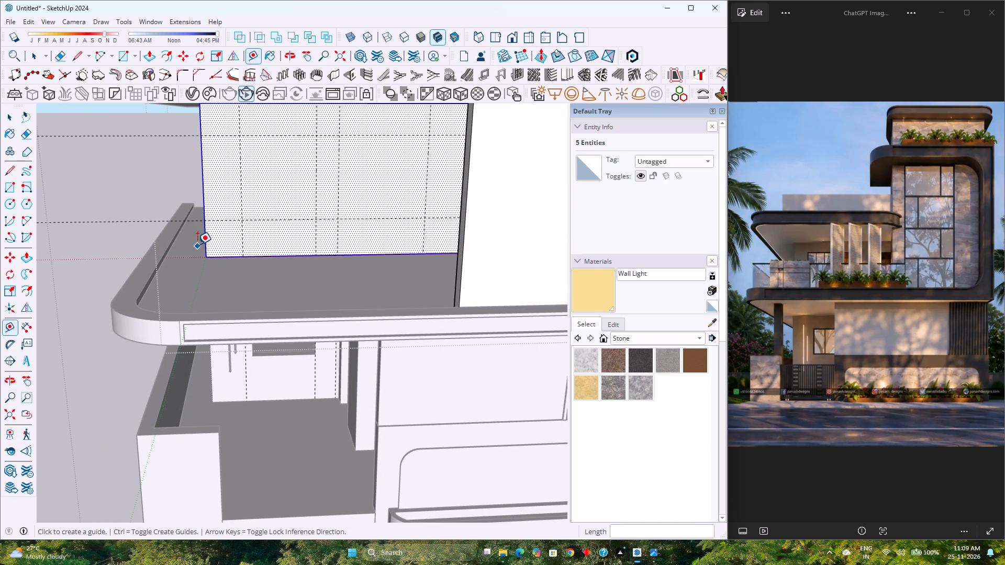
pyautogui.press('r')
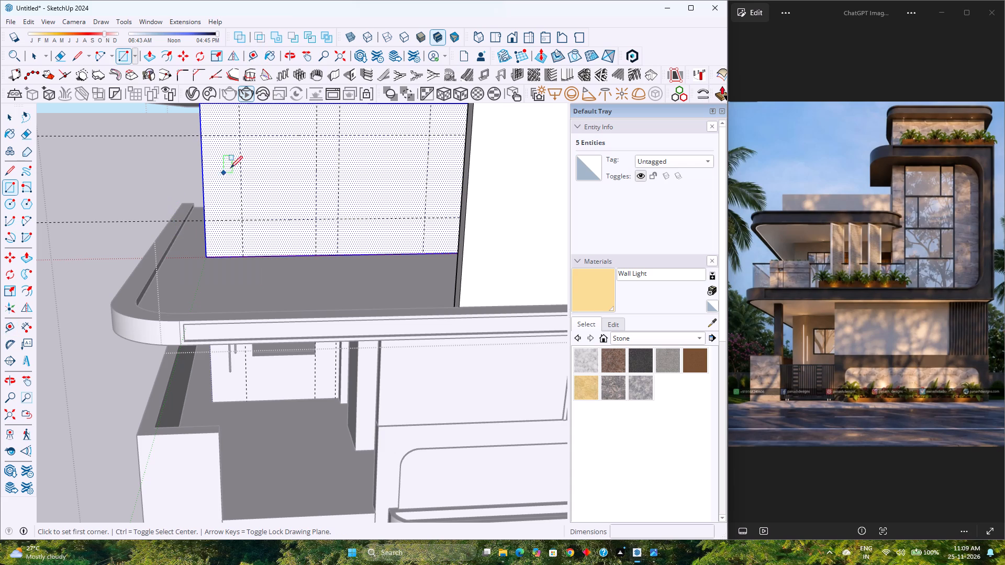
pyautogui.click(239, 136)
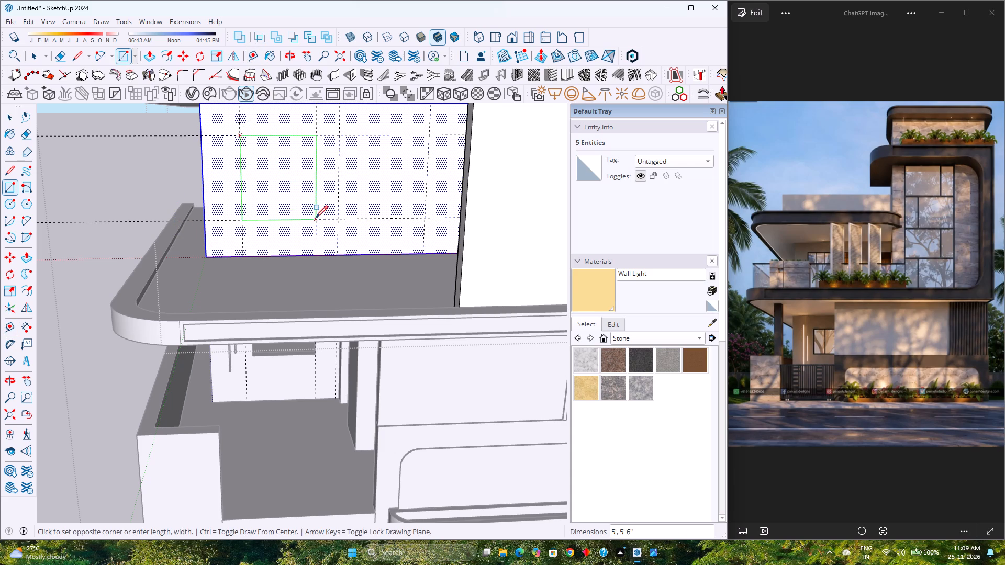
pyautogui.click(316, 219)
pyautogui.press('Escape')
pyautogui.press('Escape')
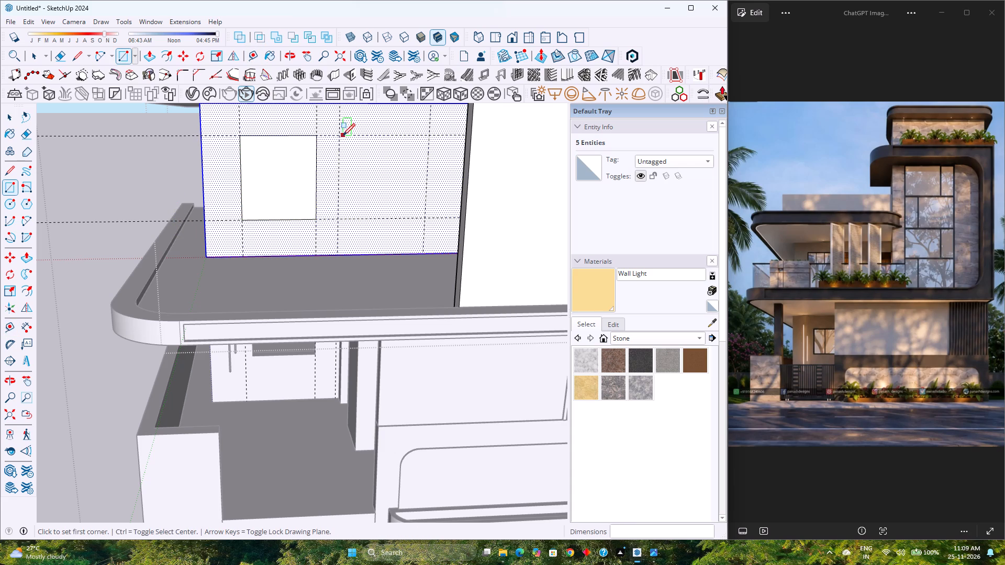
# Draw a 6' by 8' door rectangle from the upper guide down to the wall's bottom edge, between the two right-hand vertical guides.
pyautogui.click(340, 135)
pyautogui.click(423, 253)
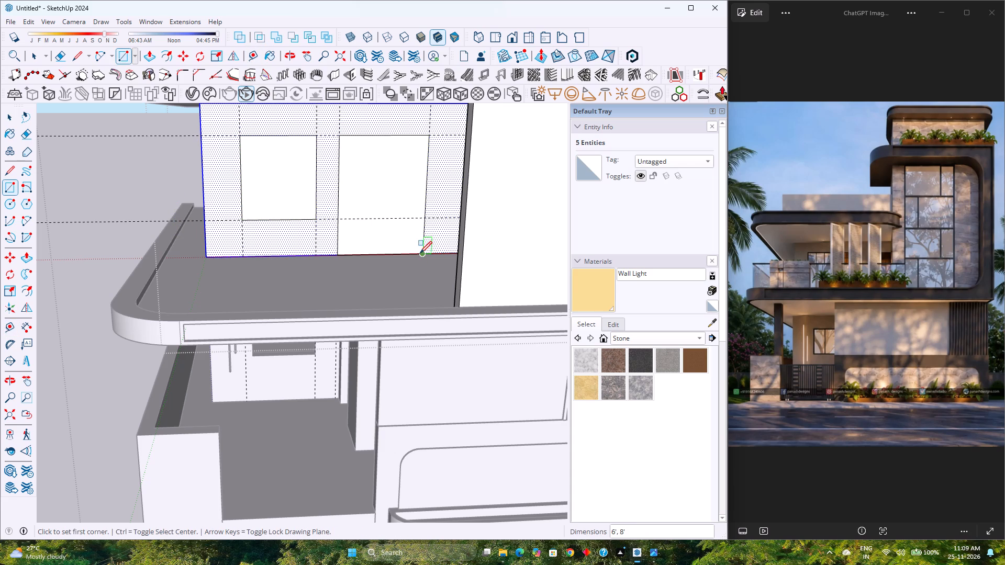
# Push the door and window faces 9" through the balcony wall to cut both openings.
pyautogui.press('p')
pyautogui.press('Escape')
pyautogui.press('space')
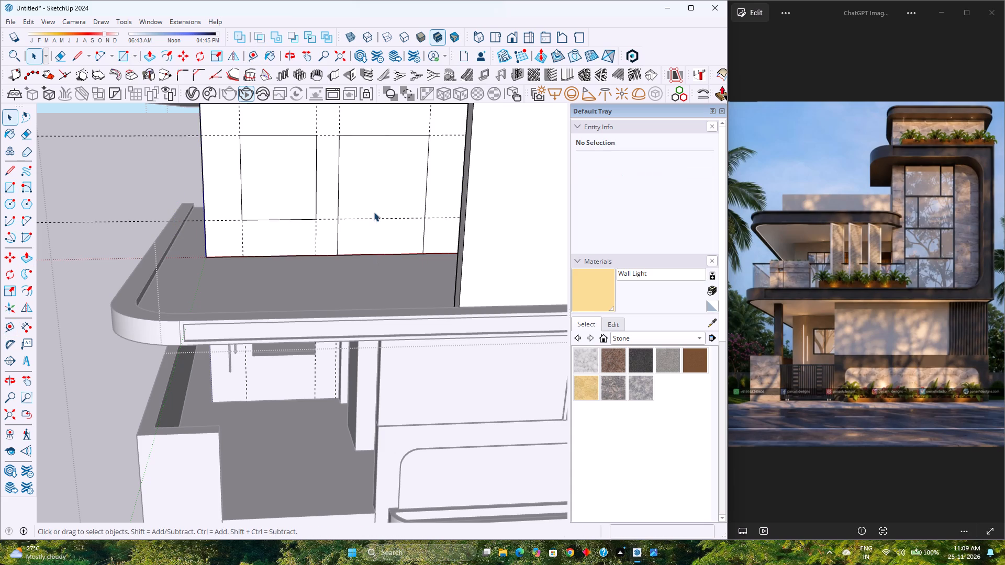
pyautogui.click(374, 210)
pyautogui.press('p')
pyautogui.click(374, 210)
pyautogui.click(372, 196)
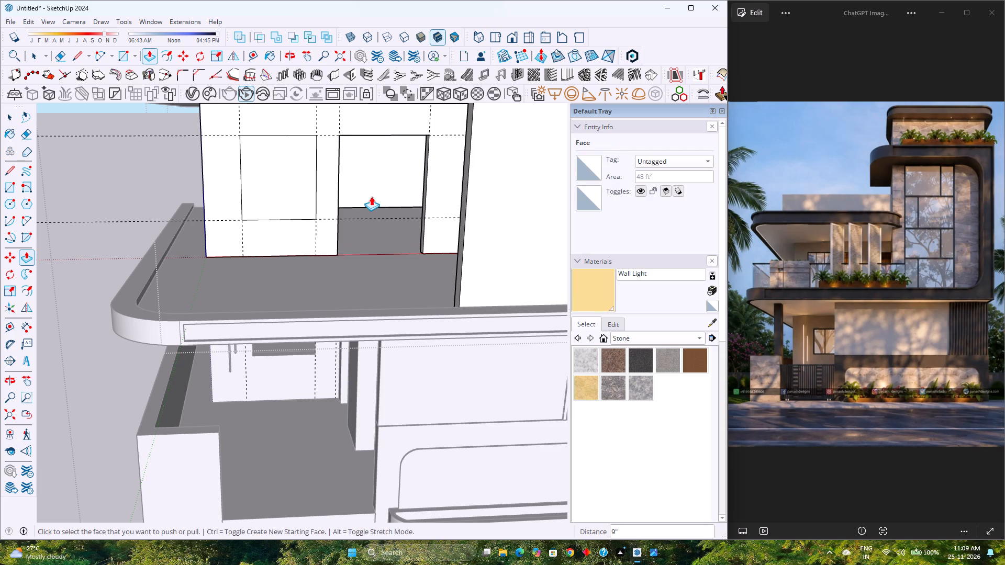
pyautogui.doubleClick(267, 187)
pyautogui.scroll(-4, 326, 247)
pyautogui.moveTo(326, 254); pyautogui.dragTo(298, 209, button='middle')
pyautogui.middleClick(298, 209)
pyautogui.press('space')
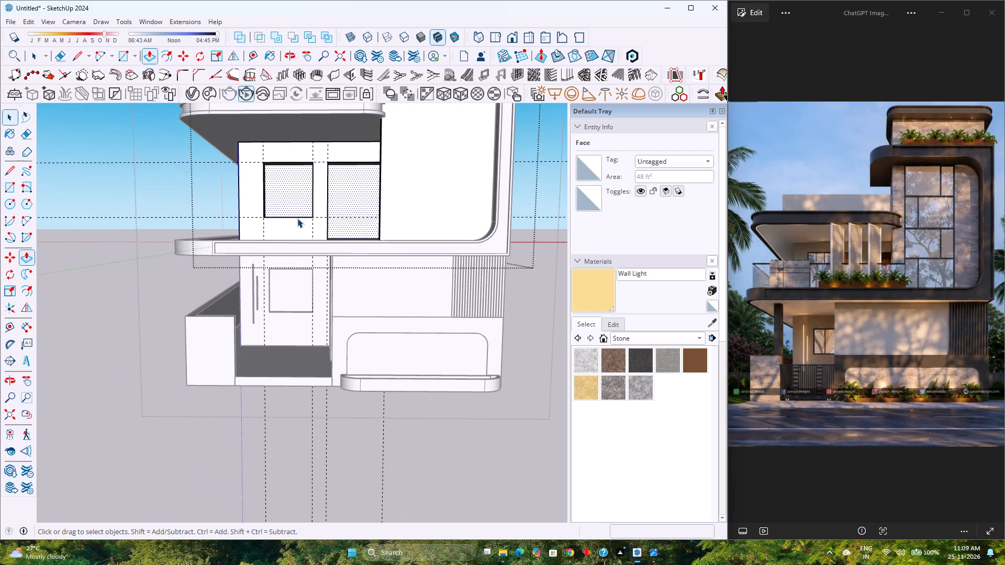
# Delete all guides from the model.
pyautogui.scroll(-5, 291, 273)
pyautogui.press('Escape')
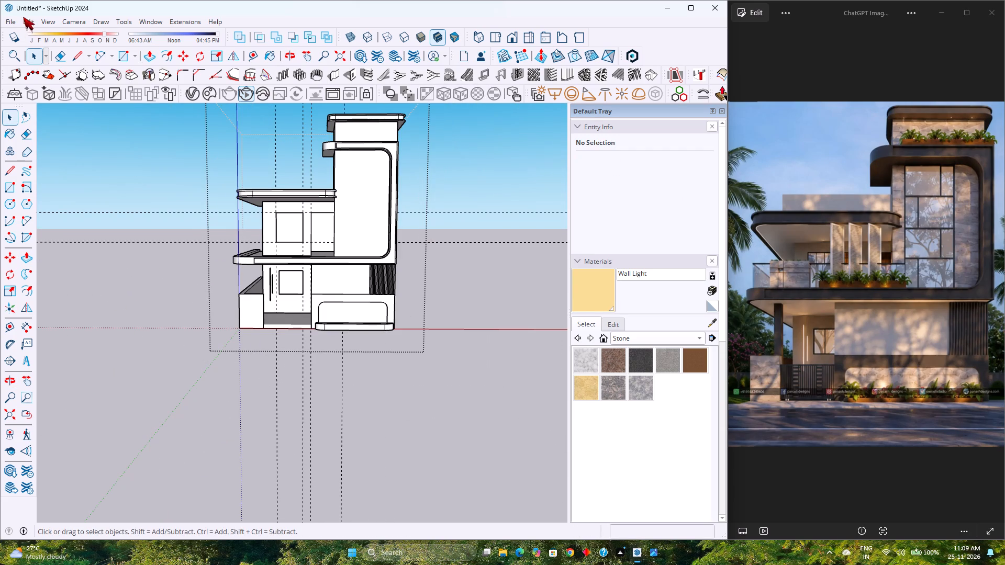
pyautogui.click(26, 22)
pyautogui.click(69, 126)
pyautogui.scroll(-2, 257, 265)
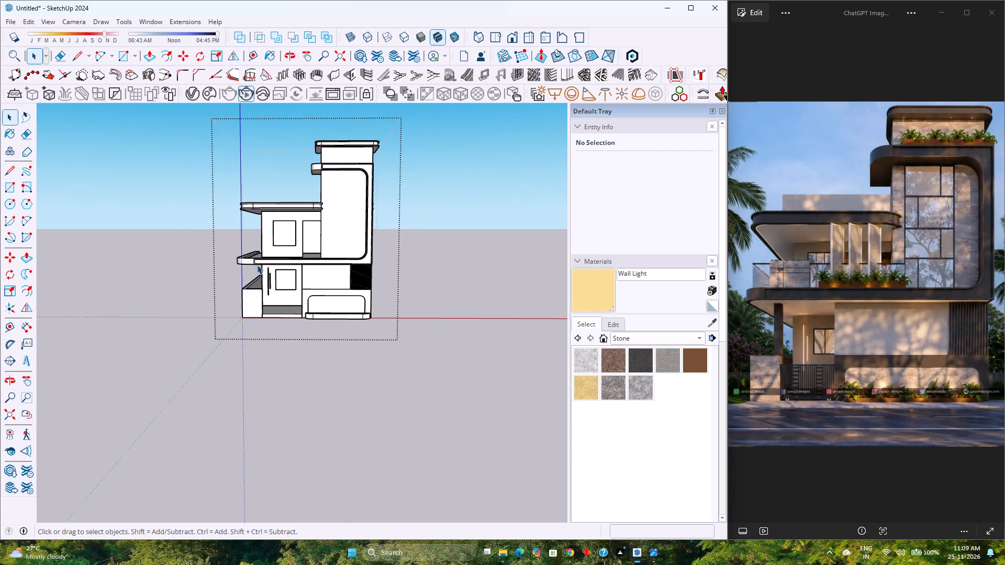
# Examine the house from several angles, focusing on the balcony openings and the tower's side wall above the balcony roof slab.
pyautogui.moveTo(267, 265); pyautogui.dragTo(220, 262, button='middle')
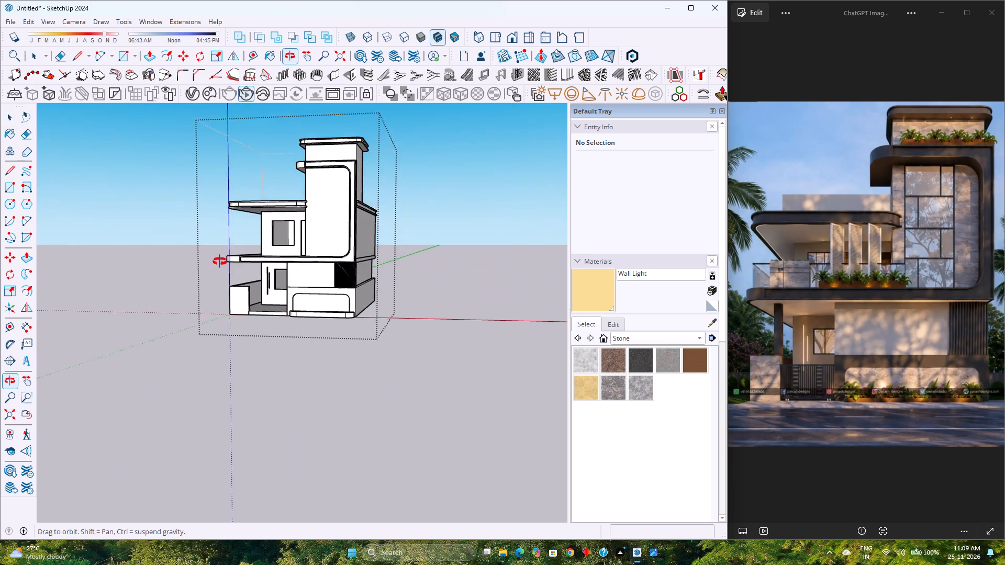
pyautogui.moveTo(220, 262); pyautogui.dragTo(471, 286, button='middle')
pyautogui.scroll(3, 362, 200)
pyautogui.moveTo(354, 201); pyautogui.dragTo(396, 240, button='middle')
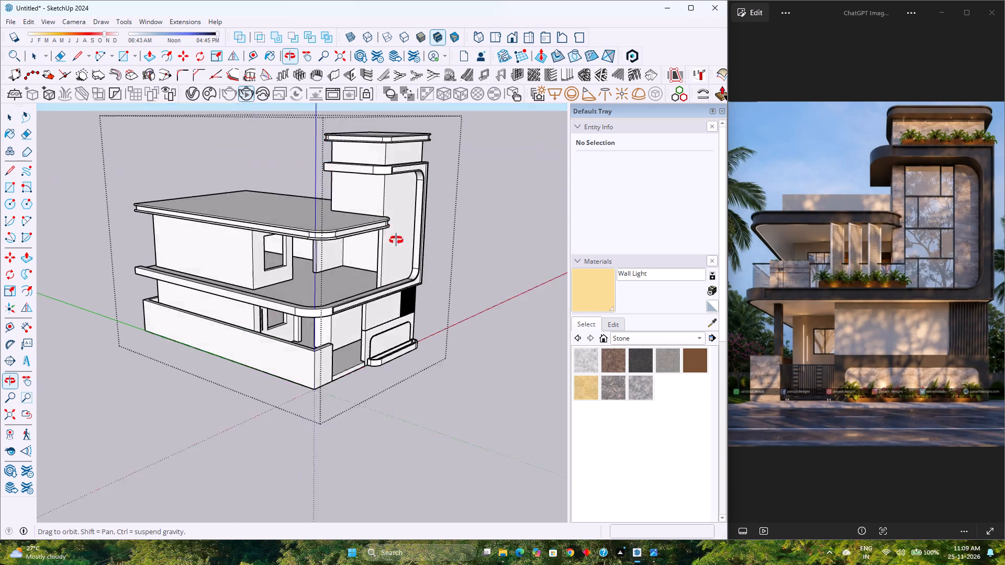
pyautogui.moveTo(396, 240); pyautogui.dragTo(468, 325, button='middle')
pyautogui.middleClick(468, 325)
pyautogui.scroll(3, 389, 236)
pyautogui.doubleClick(389, 223)
pyautogui.scroll(3, 389, 223)
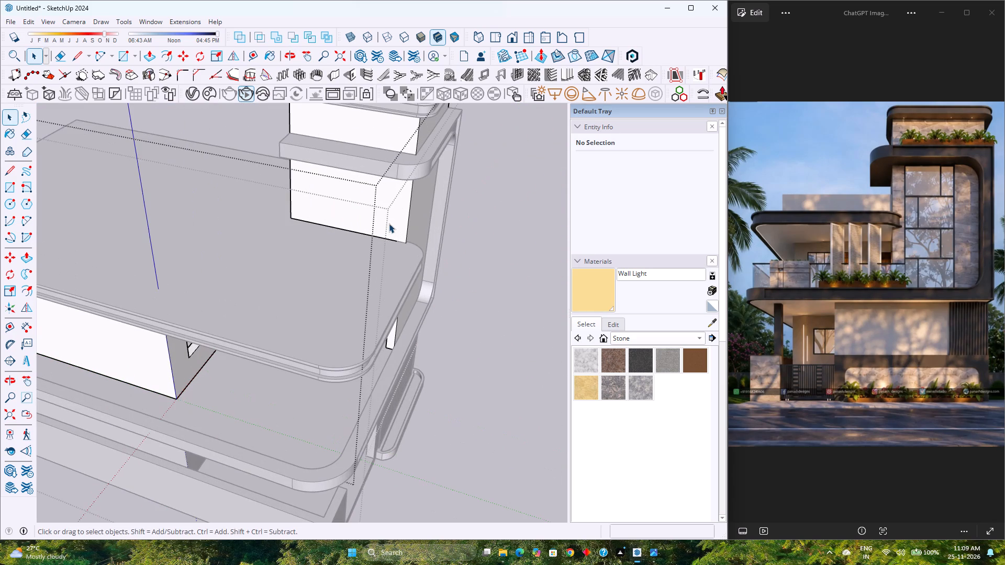
pyautogui.press('Escape')
pyautogui.click(389, 256)
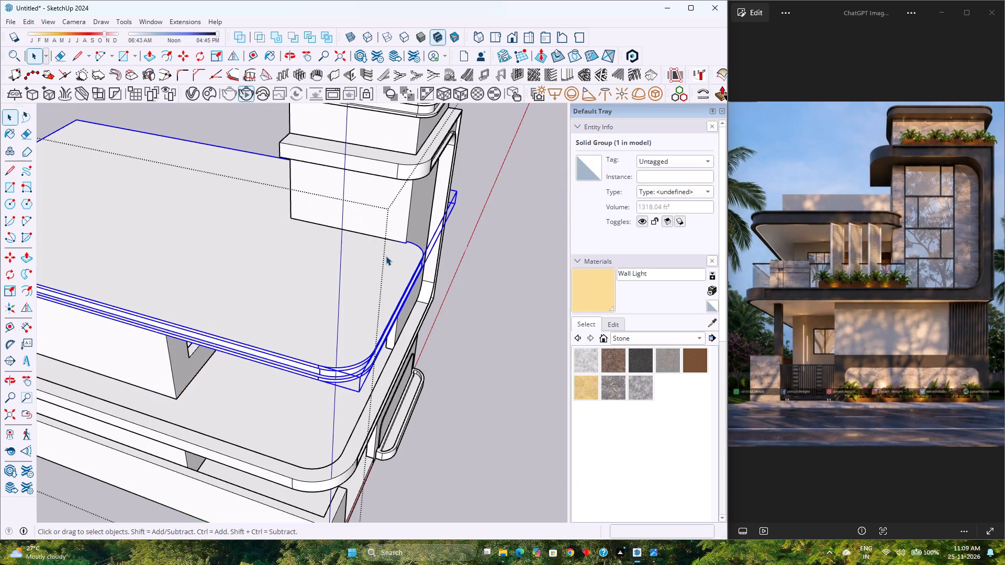
pyautogui.moveTo(417, 264); pyautogui.dragTo(342, 161, button='middle')
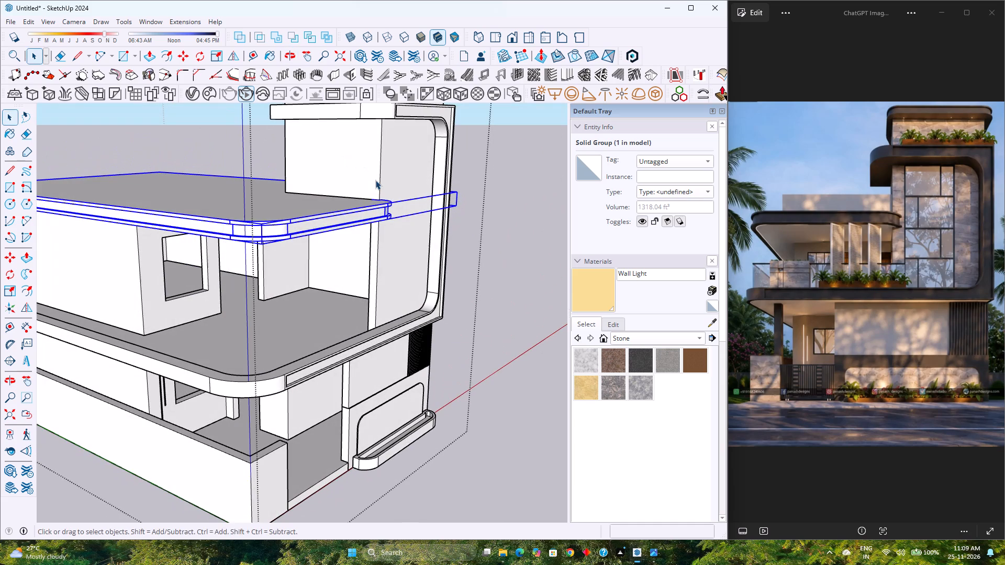
# Open the wall group for editing and place a horizontal guide 2'10" above the balcony roof slab on the tower's side wall.
pyautogui.doubleClick(373, 180)
pyautogui.scroll(3, 373, 180)
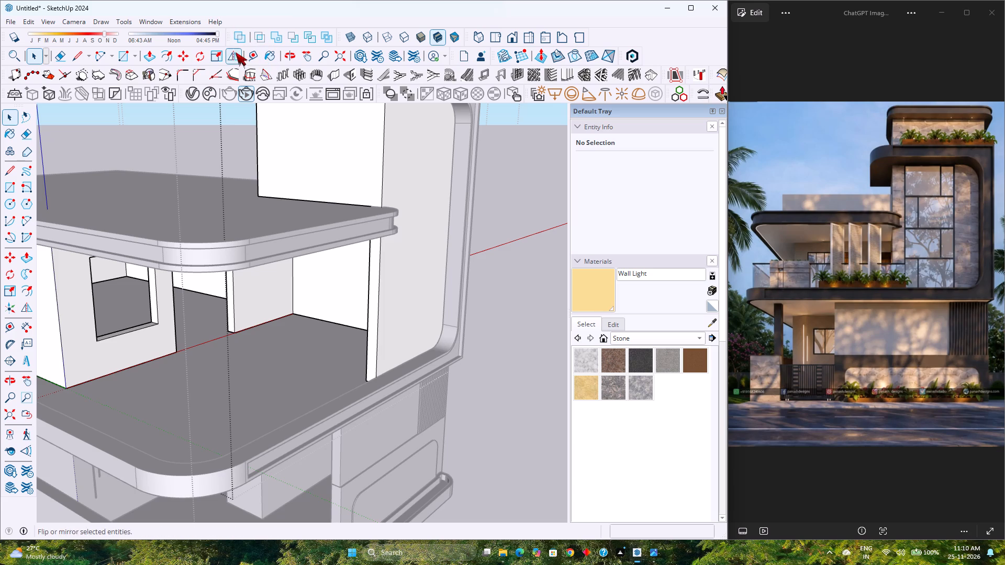
pyautogui.click(249, 54)
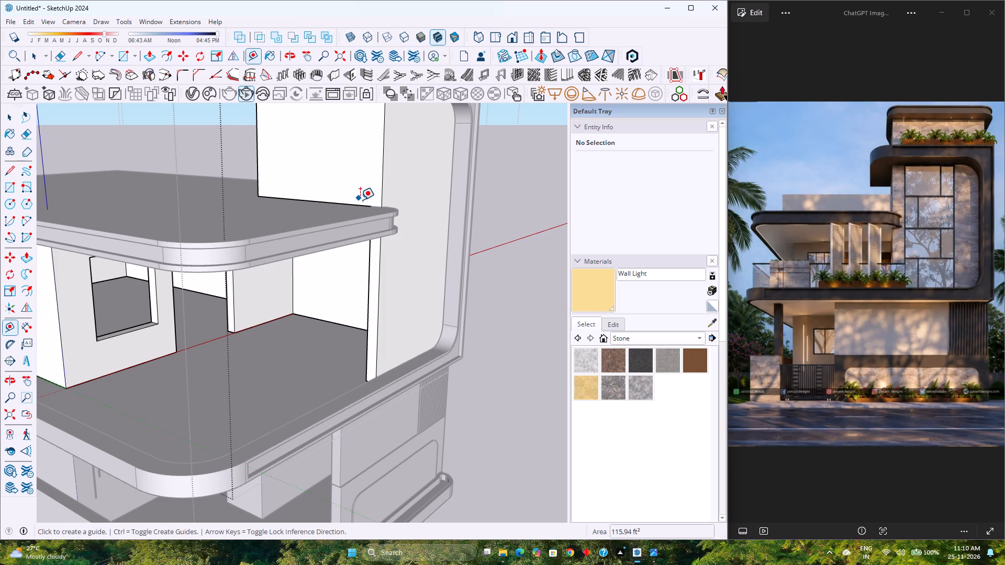
pyautogui.click(364, 203)
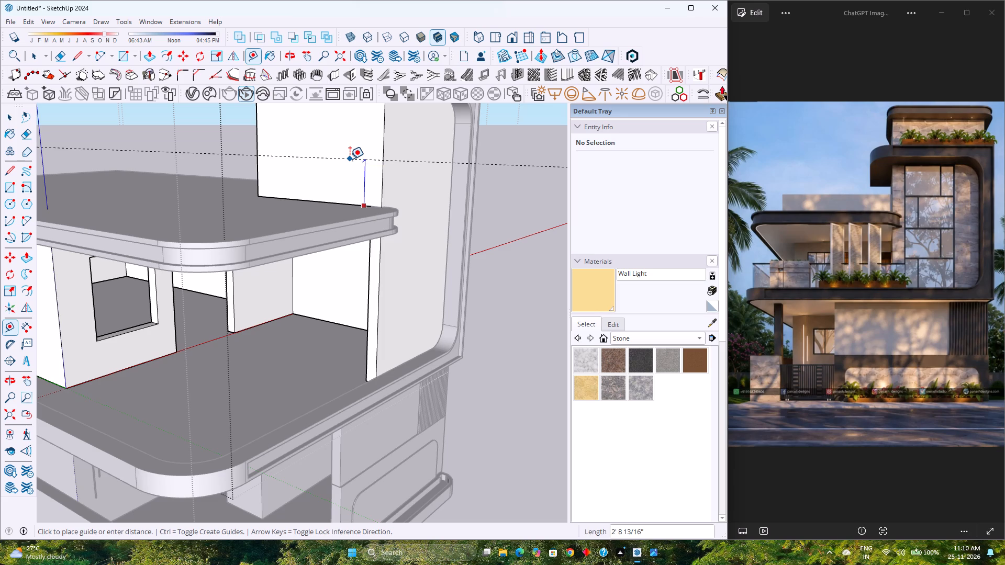
pyautogui.write("2'10")
pyautogui.press('Return')
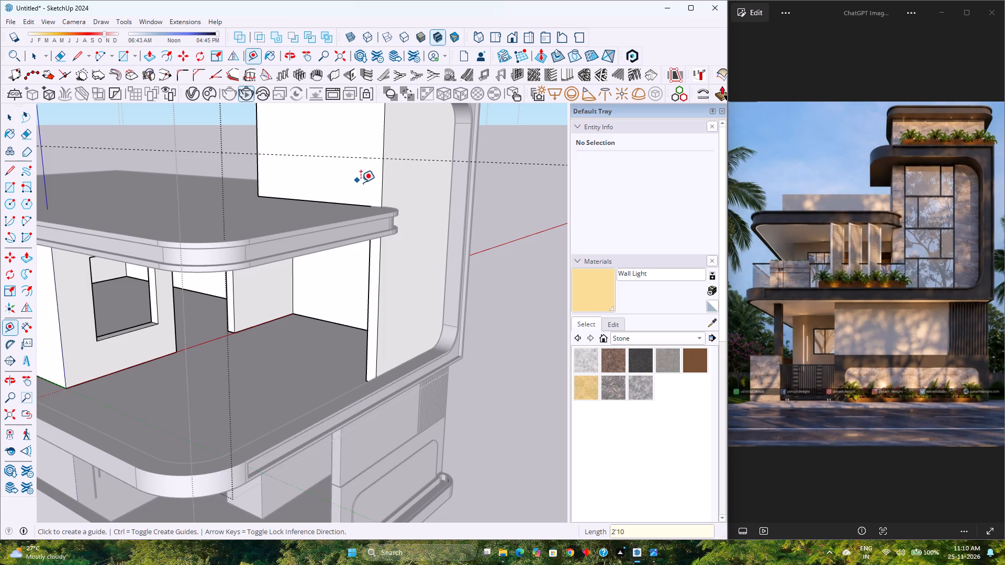
# Place a vertical guide 9" in from the front edge of the tower's side wall above the balcony roof slab.
pyautogui.scroll(4, 363, 185)
pyautogui.moveTo(396, 200); pyautogui.dragTo(416, 214, button='middle')
pyautogui.click(392, 174)
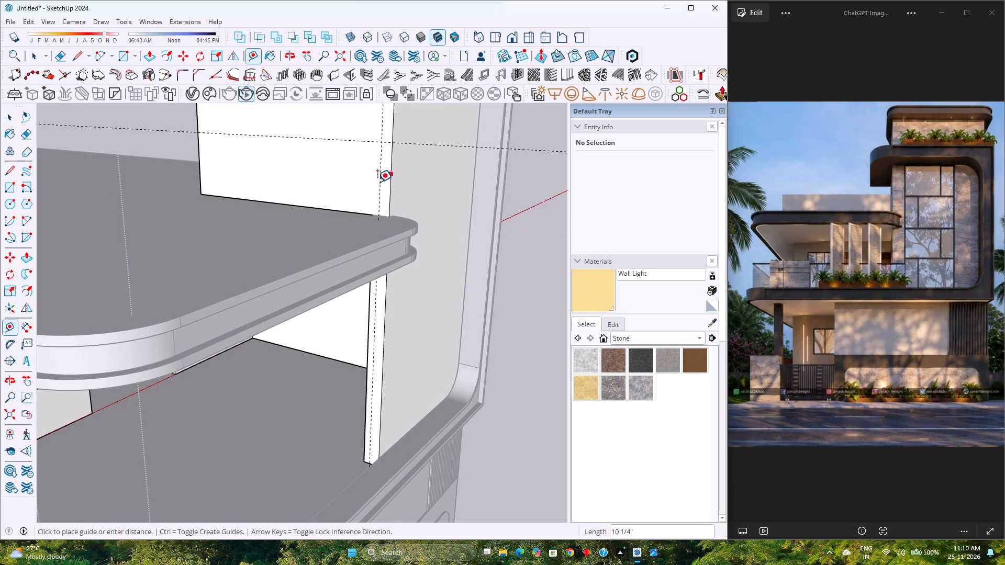
pyautogui.click(372, 213)
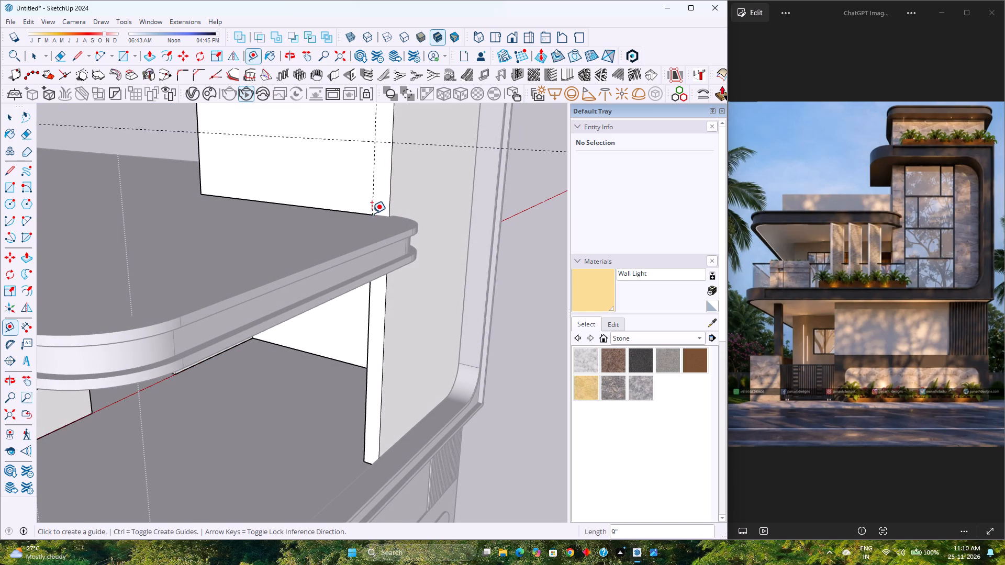
# Place a second vertical guide 6" further in and draw a 2'10" by 6" rectangle between the guides above the balcony roof slab.
pyautogui.click(374, 187)
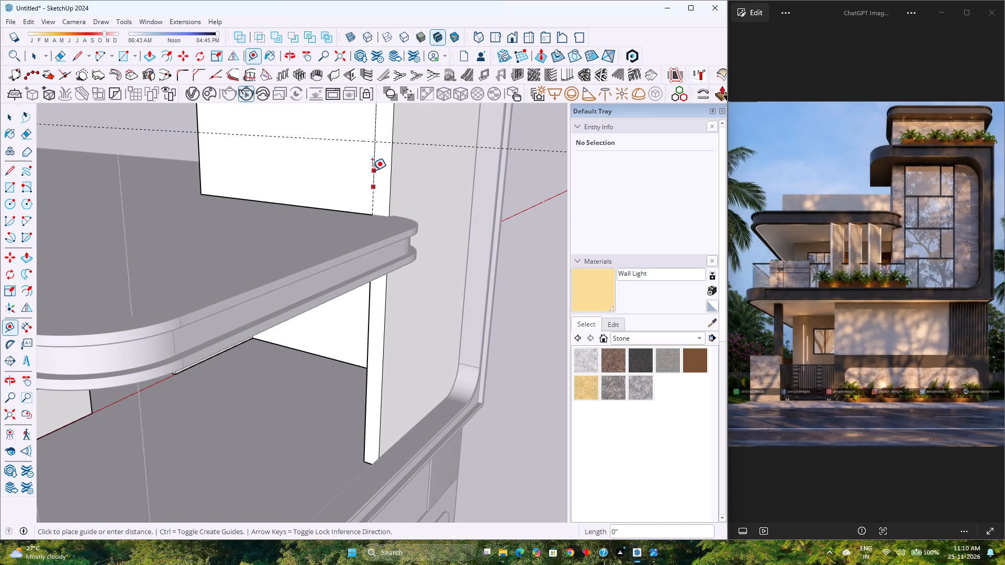
pyautogui.press('6')
pyautogui.press('Return')
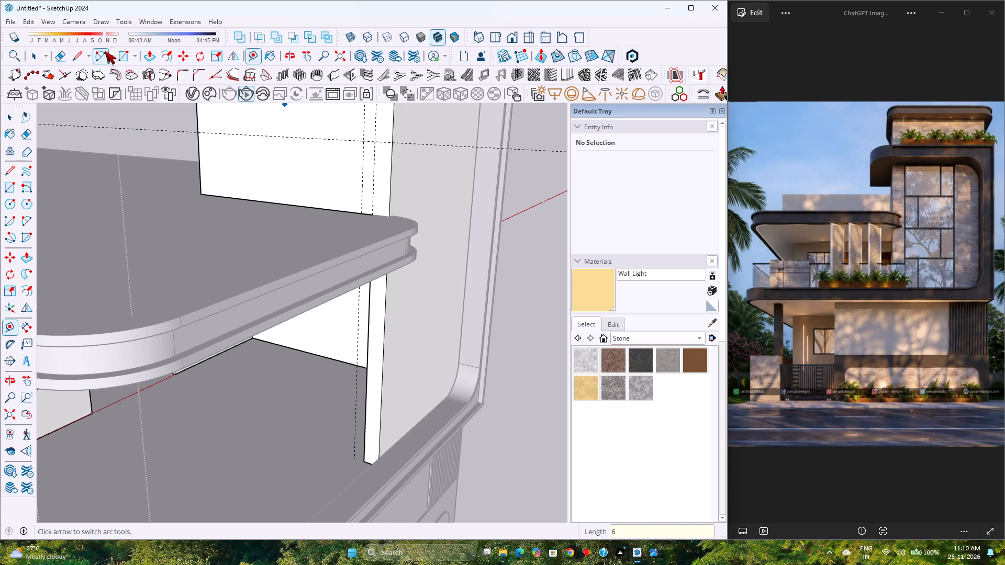
pyautogui.click(121, 52)
pyautogui.click(364, 140)
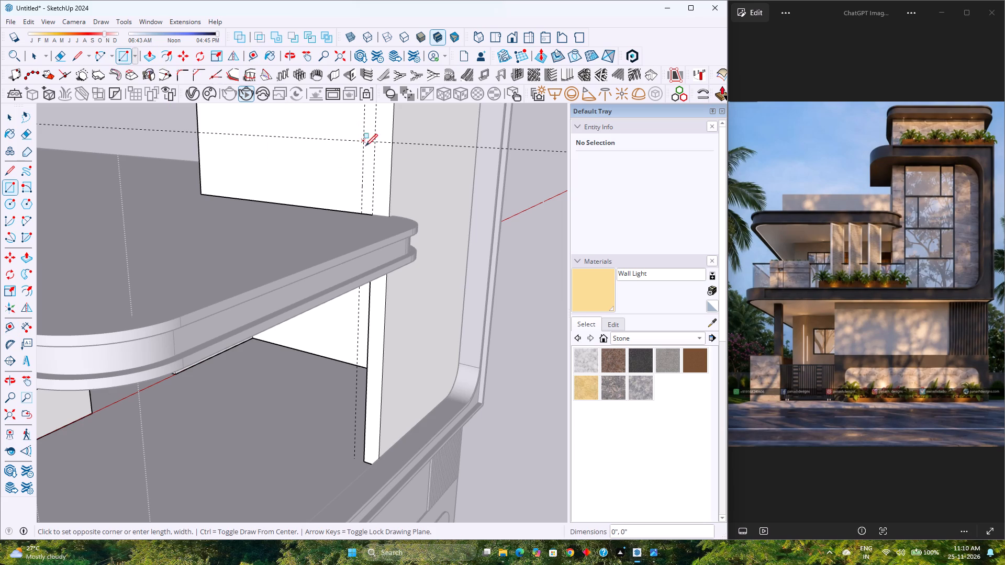
pyautogui.click(376, 212)
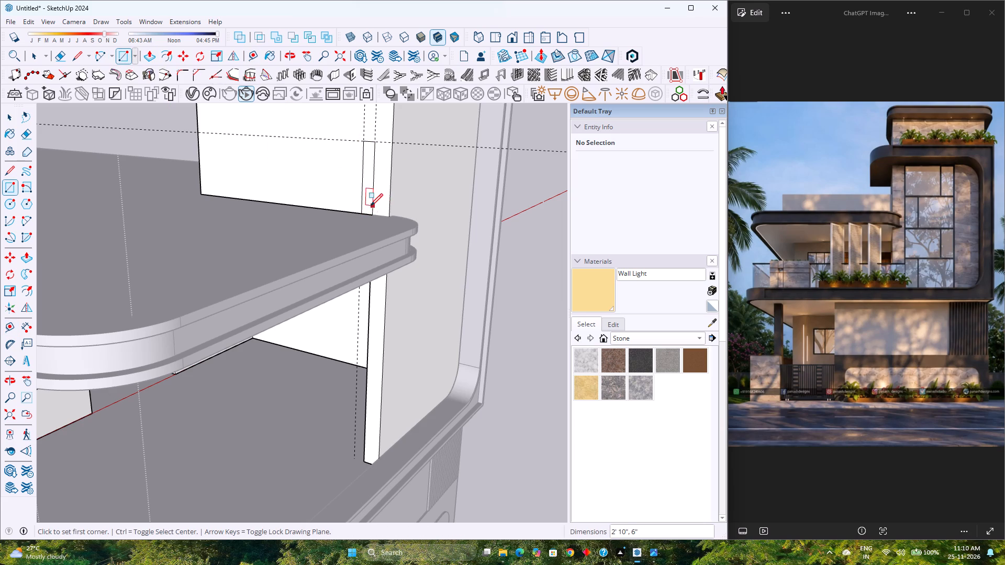
# Copy the rectangle's face 4' along the horizontal guide, out past the front edge of the side wall, and make the copy a group.
pyautogui.press('space')
pyautogui.click(368, 188)
pyautogui.press('m')
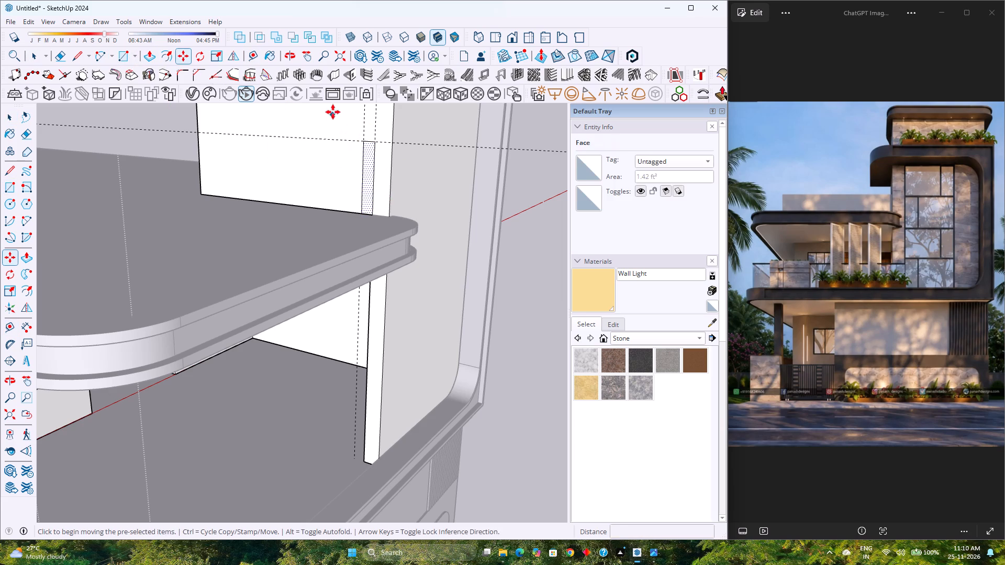
pyautogui.click(363, 141)
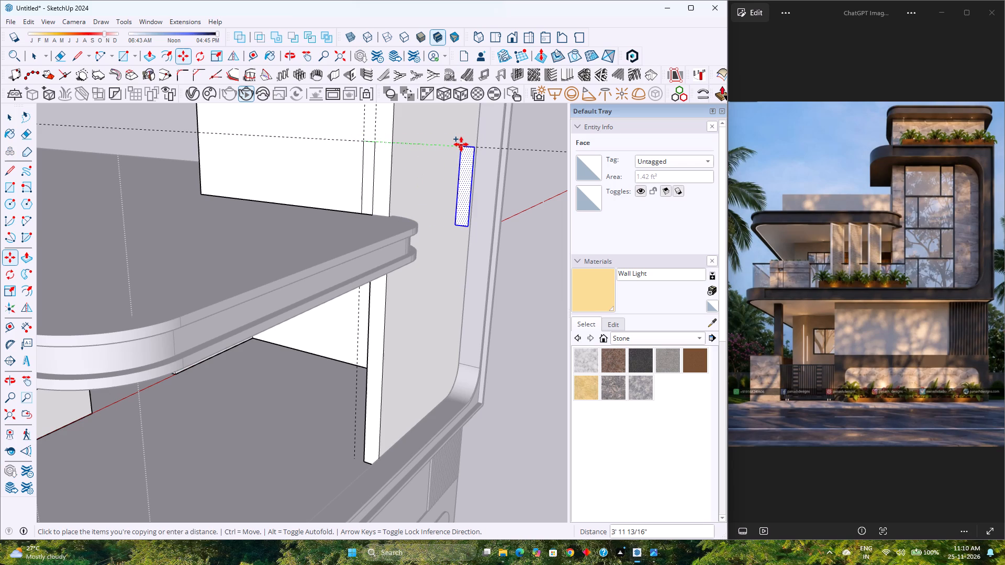
pyautogui.write("4'")
pyautogui.press('Return')
pyautogui.rightClick(467, 169)
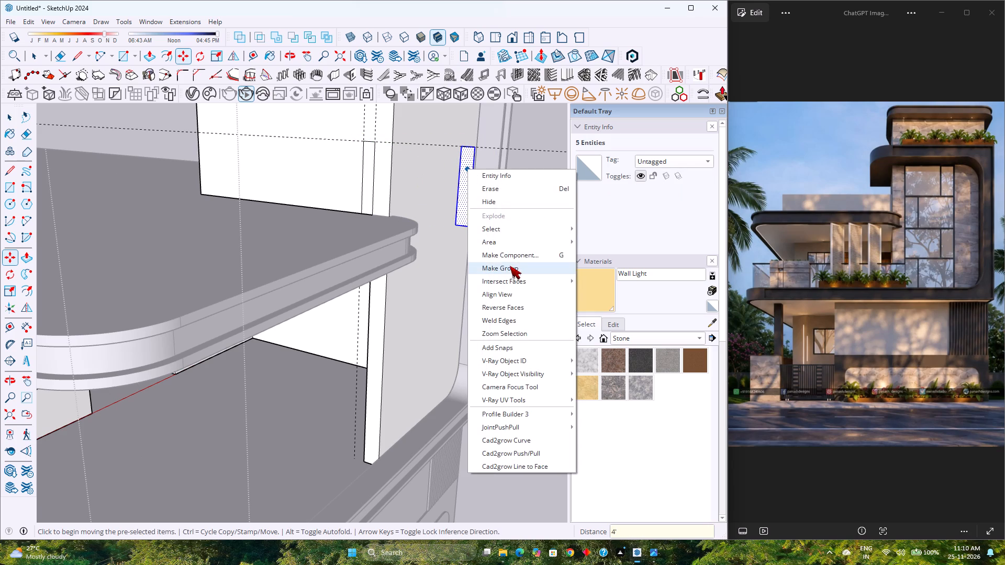
pyautogui.click(510, 270)
# Erase the original rectangle and the guides from the tower's side wall.
pyautogui.press('e')
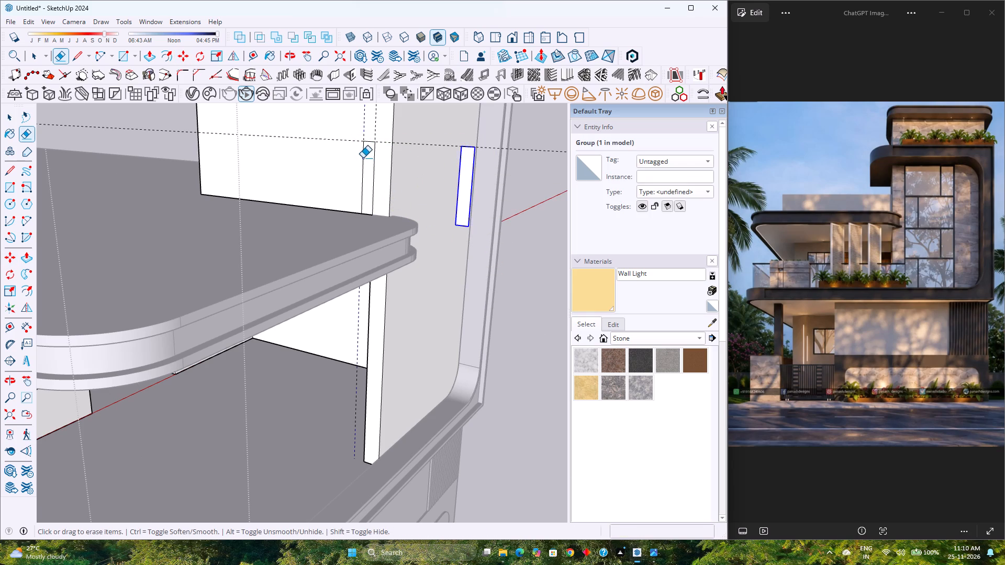
pyautogui.click(363, 159)
pyautogui.click(371, 143)
pyautogui.click(376, 152)
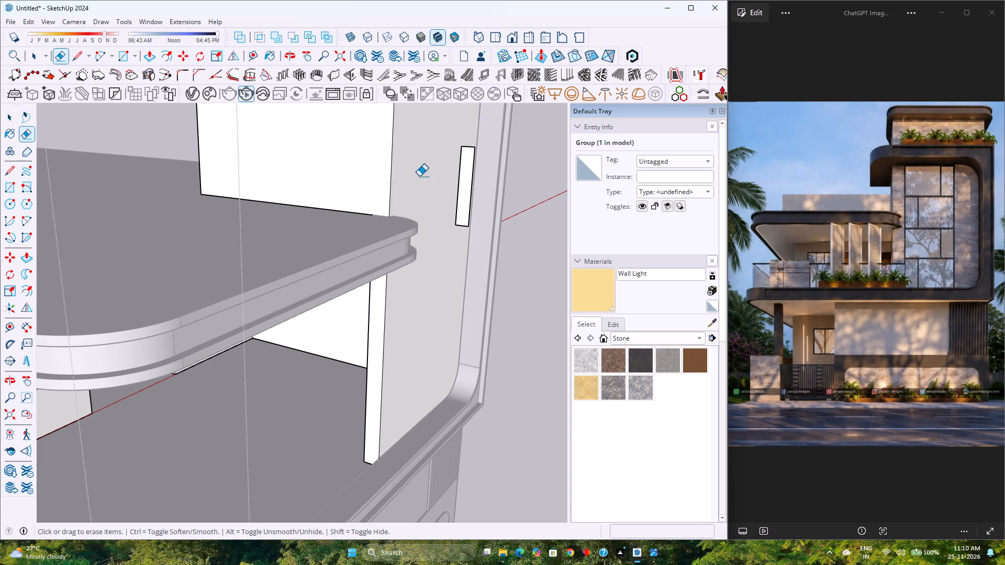
# Move the grouped rectangle 4' back onto the tower's side wall above the balcony roof slab.
pyautogui.press('space')
pyautogui.click(469, 188)
pyautogui.press('m')
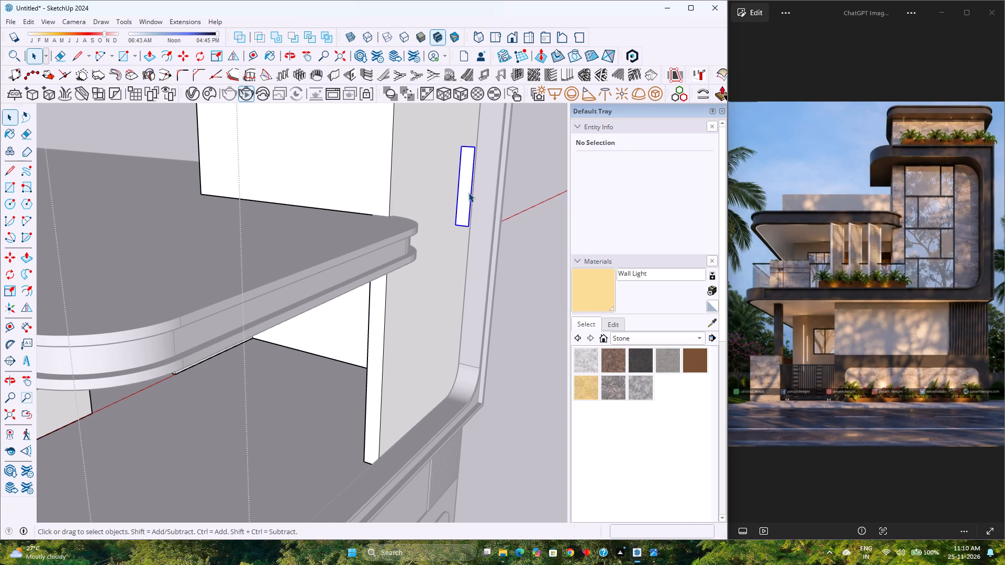
pyautogui.click(467, 227)
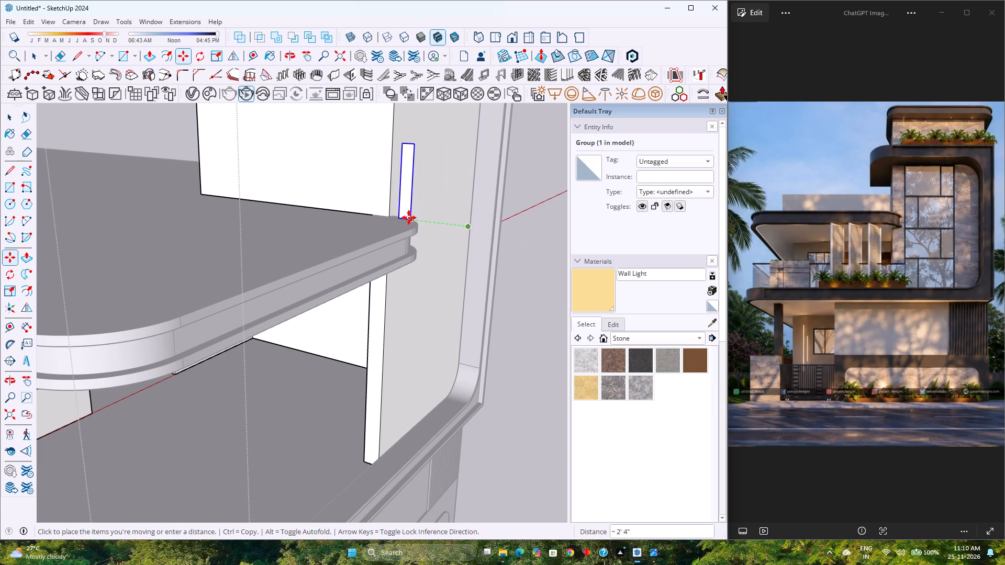
pyautogui.write("4'")
pyautogui.press('Return')
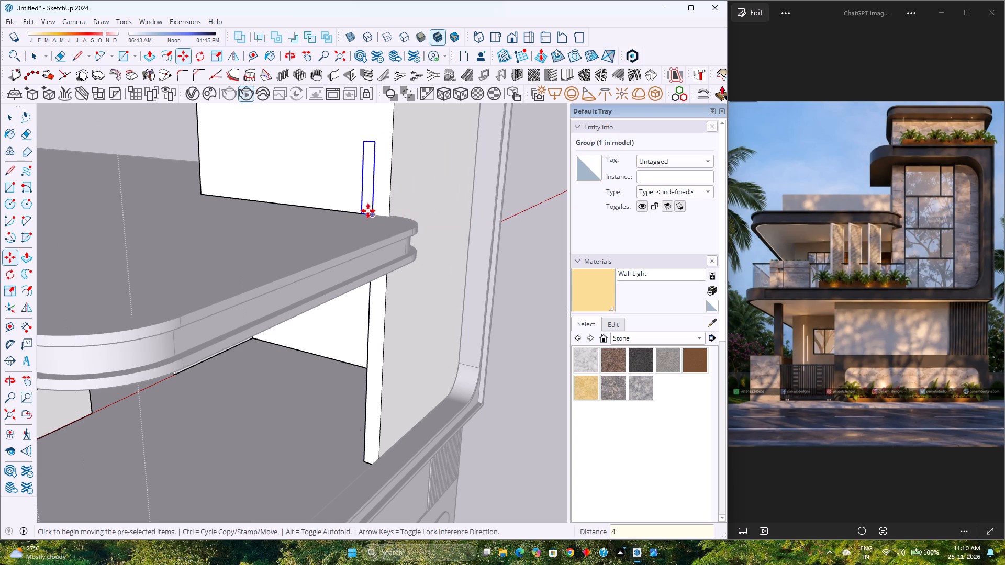
# Open the rectangle group and extrude its face 14' away from the tower along the balcony roof slab as a parapet.
pyautogui.press('space')
pyautogui.doubleClick(365, 202)
pyautogui.press('p')
pyautogui.click(366, 199)
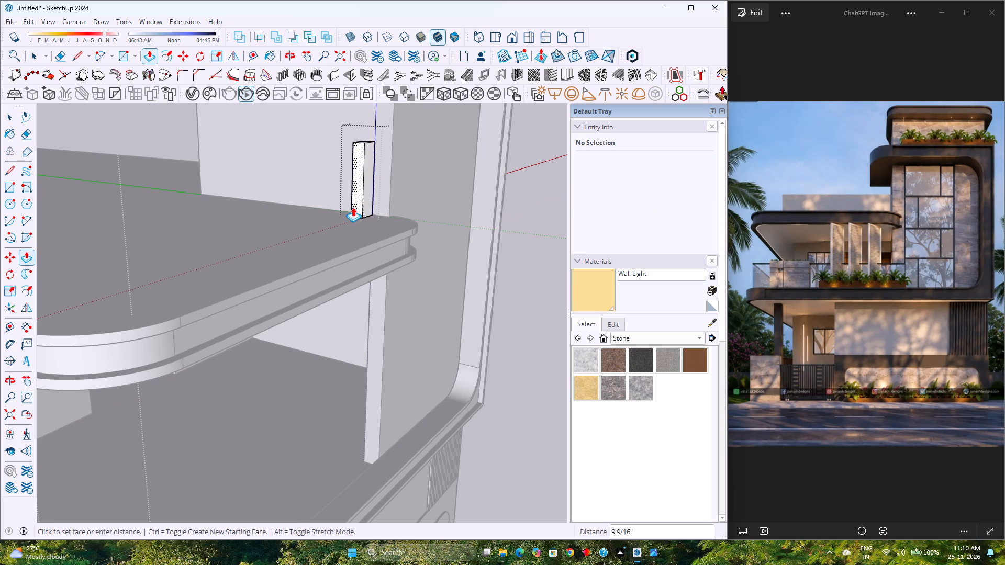
pyautogui.scroll(-7, 351, 207)
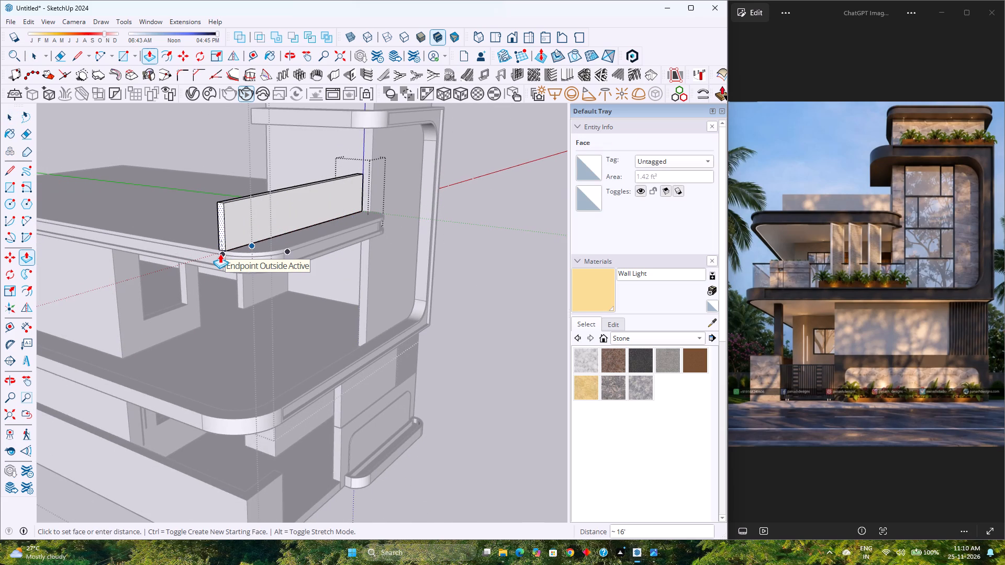
pyautogui.write("14'")
pyautogui.press('Return')
# Set the roof parapet's extrusion length to 12' and close its group.
pyautogui.scroll(-2, 276, 255)
pyautogui.moveTo(208, 240); pyautogui.dragTo(184, 217, button='middle')
pyautogui.scroll(-3, 184, 217)
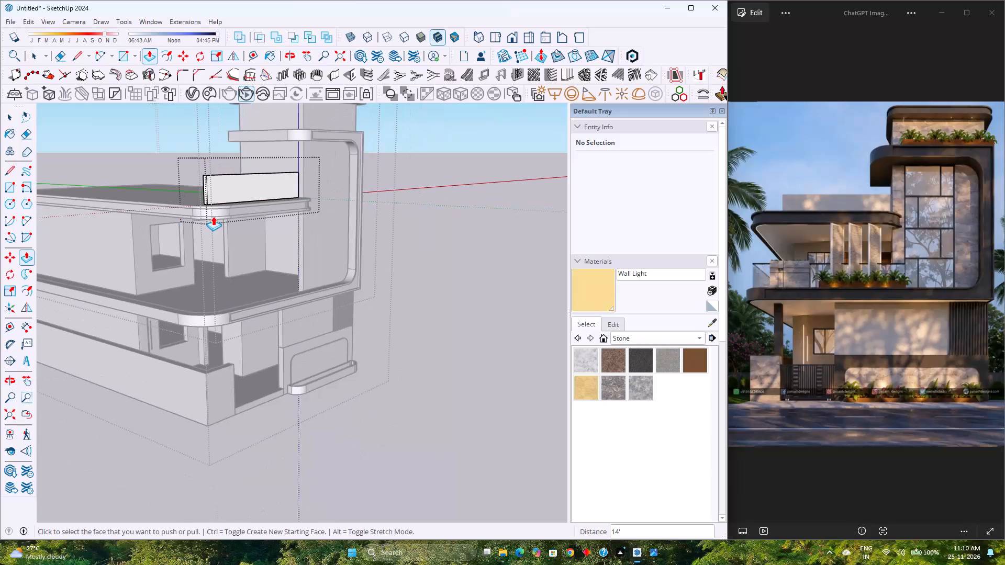
pyautogui.keyDown('shift'); pyautogui.moveTo(218, 216); pyautogui.dragTo(384, 292, button='middle'); pyautogui.keyUp('shift')
pyautogui.moveTo(383, 293); pyautogui.dragTo(153, 213, button='middle')
pyautogui.middleClick(153, 213)
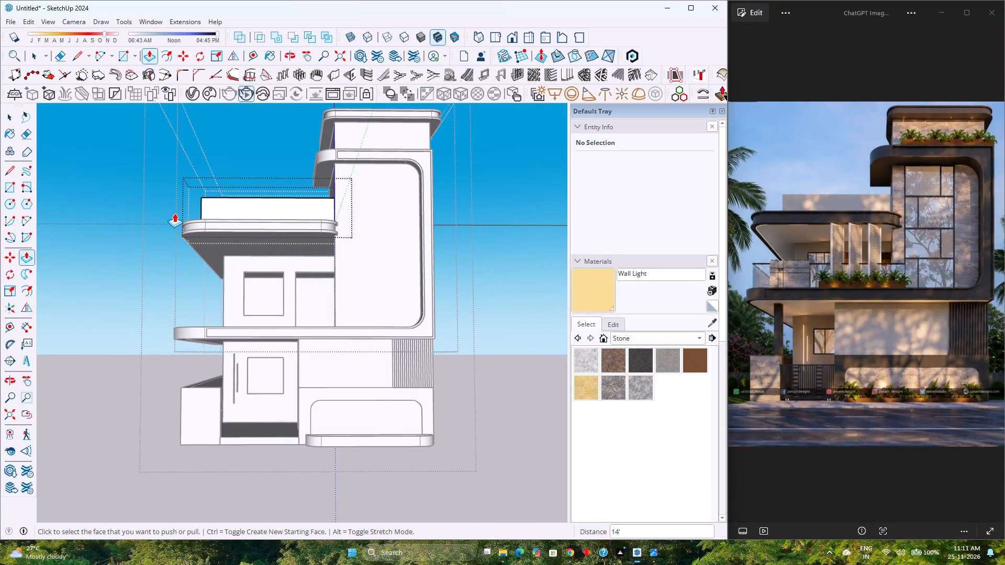
pyautogui.write("12'")
pyautogui.press('Return')
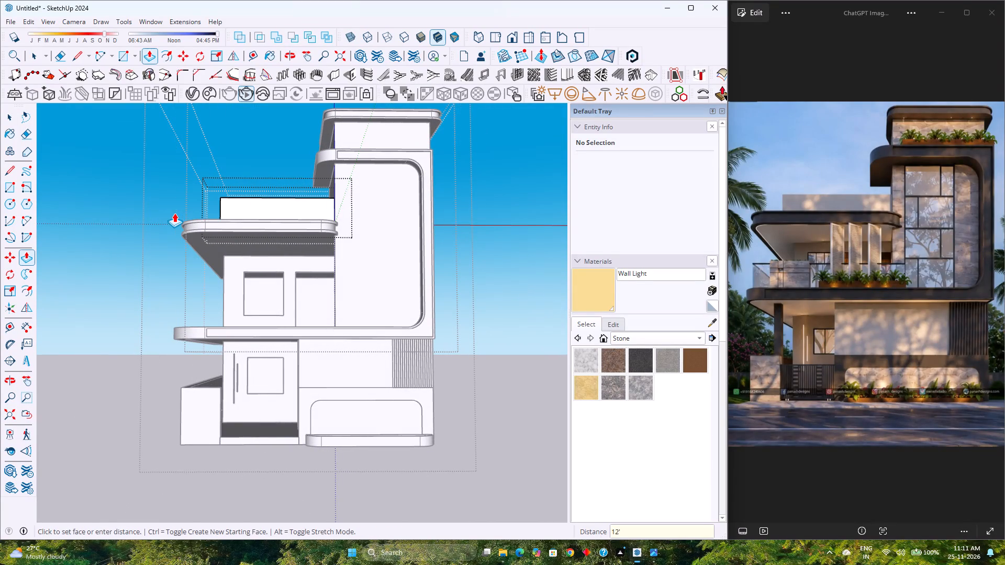
pyautogui.press('space')
pyautogui.click(494, 173)
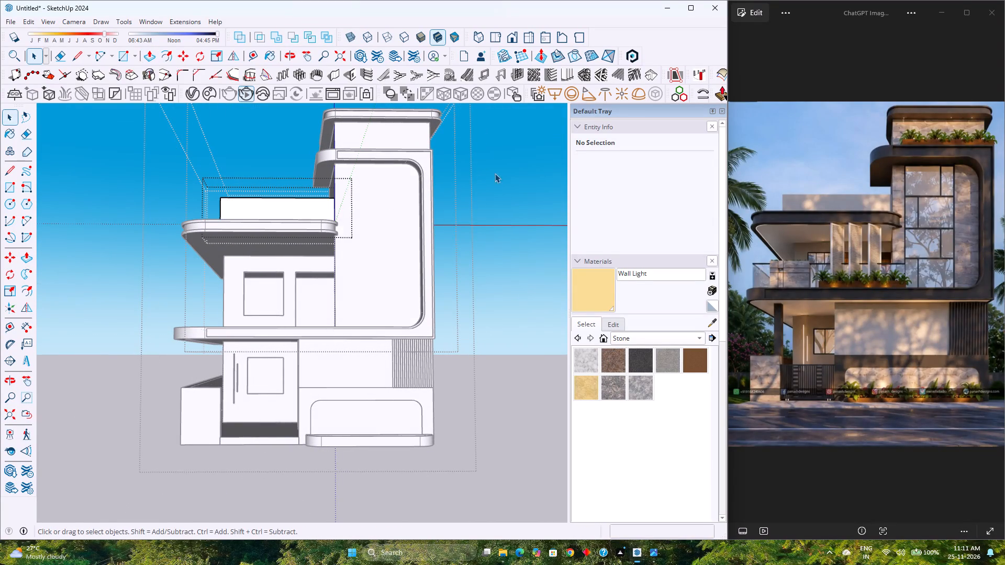
# Examine the whole house in the standard front view and close the wall group.
pyautogui.scroll(-2, 476, 184)
pyautogui.moveTo(476, 184); pyautogui.dragTo(452, 220, button='middle')
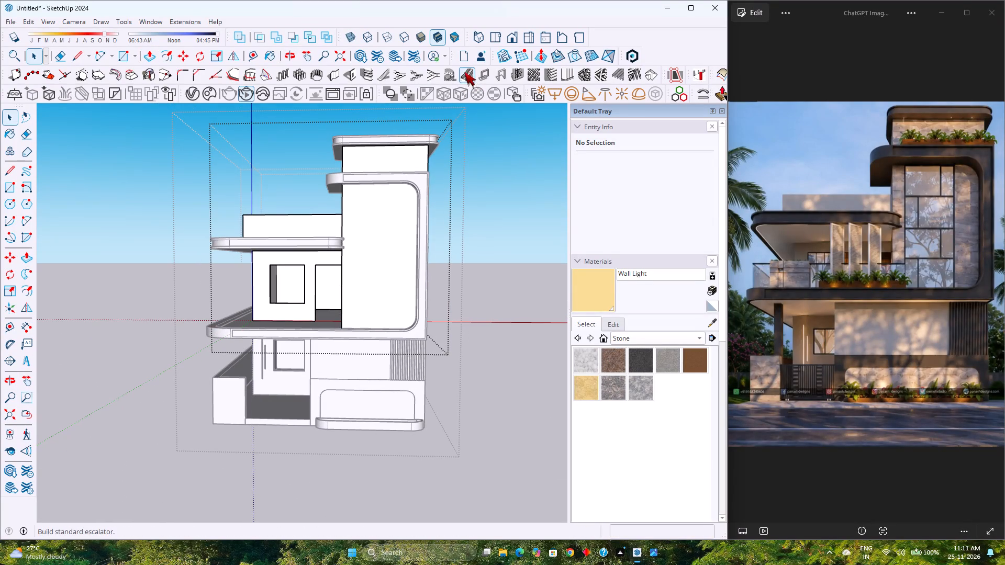
pyautogui.click(516, 33)
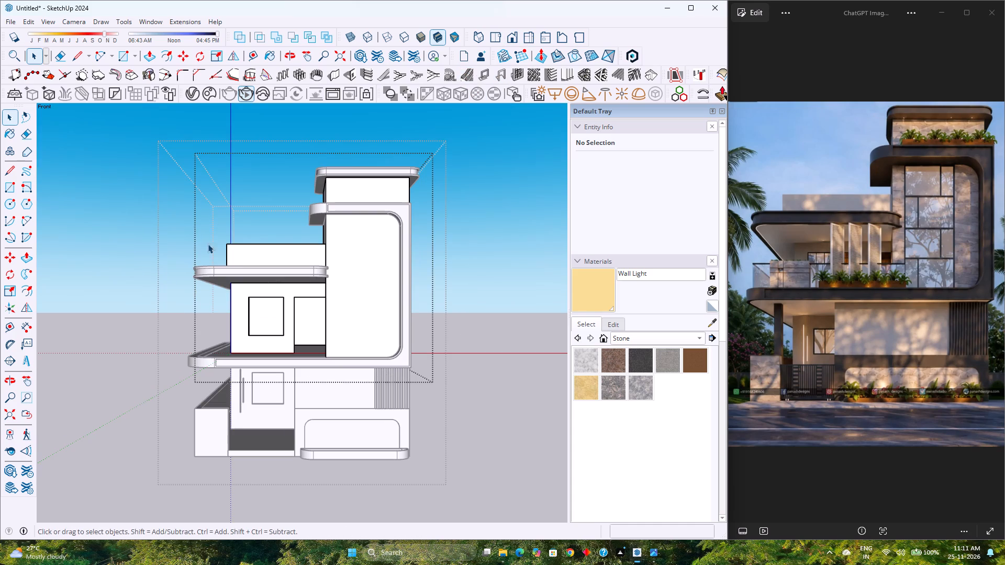
pyautogui.click(12, 410)
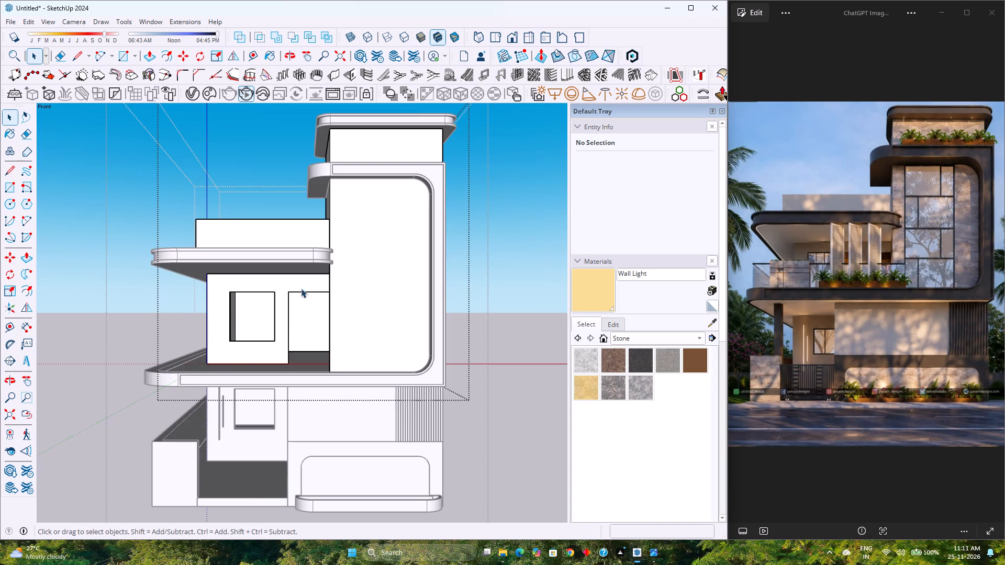
pyautogui.click(496, 202)
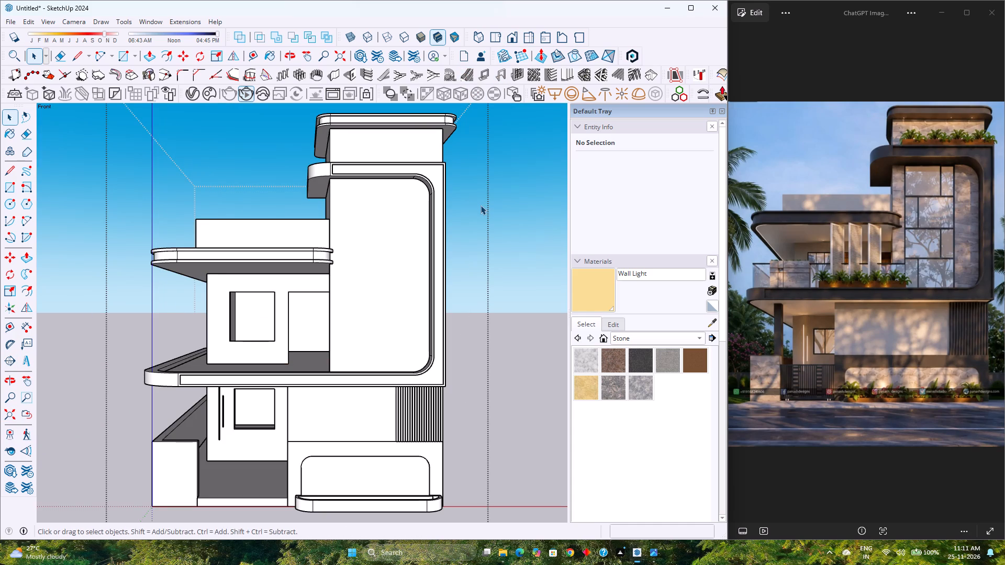
pyautogui.scroll(-4, 437, 220)
pyautogui.scroll(4, 436, 220)
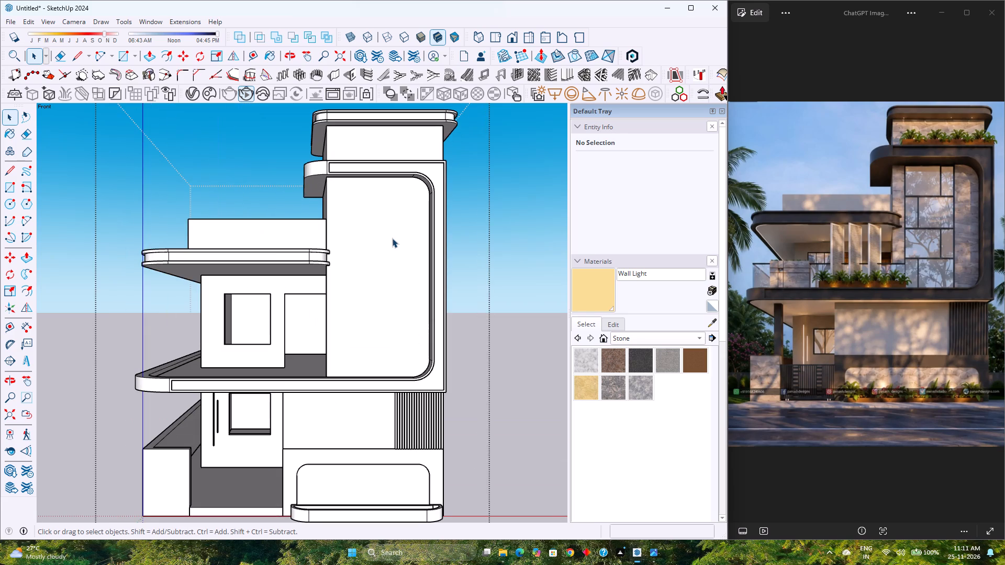
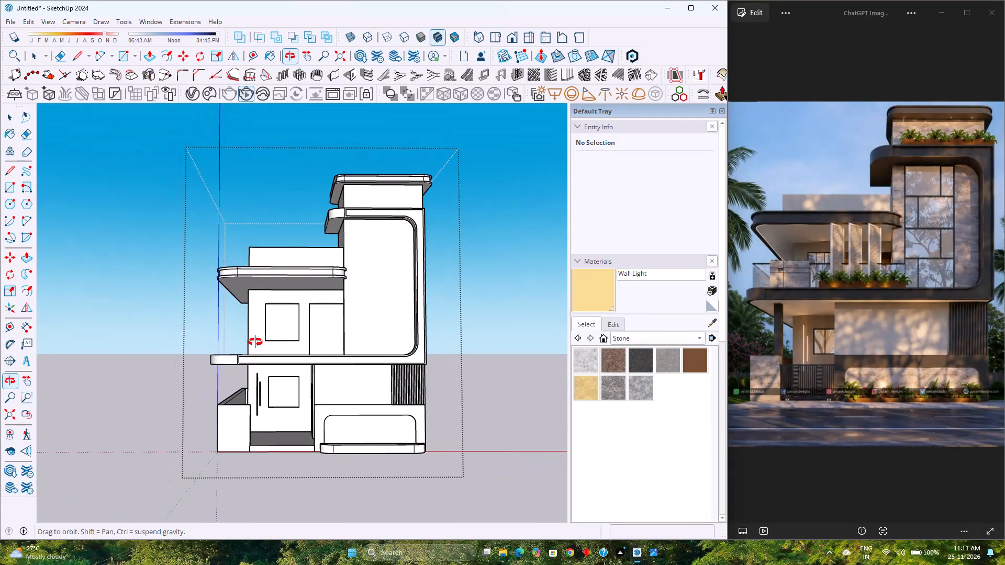
# Examine the balcony, its roof slab and the new parapet from above and from the front.
pyautogui.scroll(3, 248, 347)
pyautogui.scroll(-3, 248, 347)
pyautogui.scroll(-3, 332, 346)
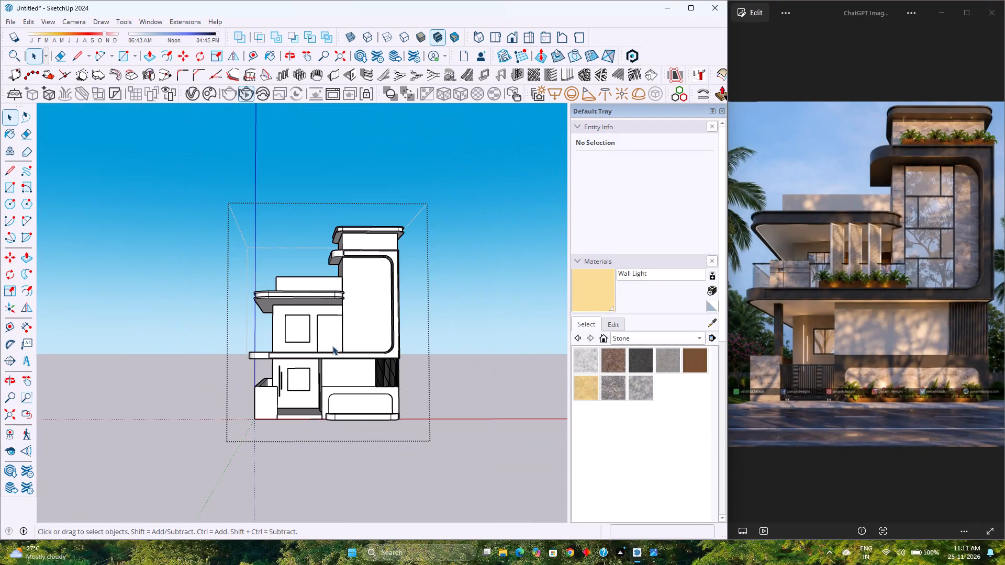
pyautogui.moveTo(362, 372); pyautogui.dragTo(287, 358, button='middle')
pyautogui.middleClick(287, 358)
pyautogui.scroll(1, 261, 347)
pyautogui.moveTo(261, 347); pyautogui.dragTo(239, 514, button='middle')
pyautogui.scroll(9, 245, 380)
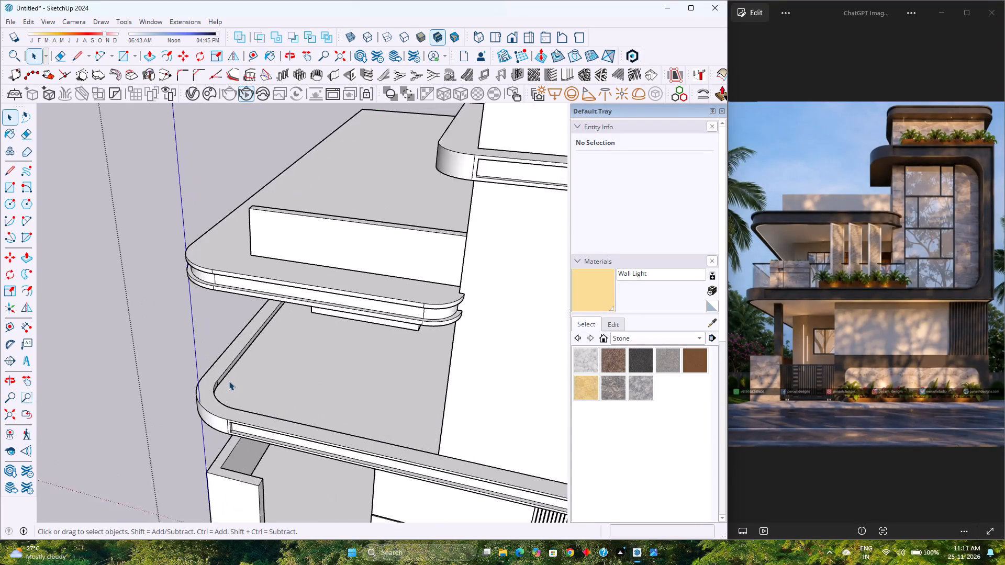
pyautogui.scroll(4, 229, 381)
pyautogui.scroll(-2, 211, 388)
pyautogui.moveTo(211, 388); pyautogui.dragTo(234, 295, button='middle')
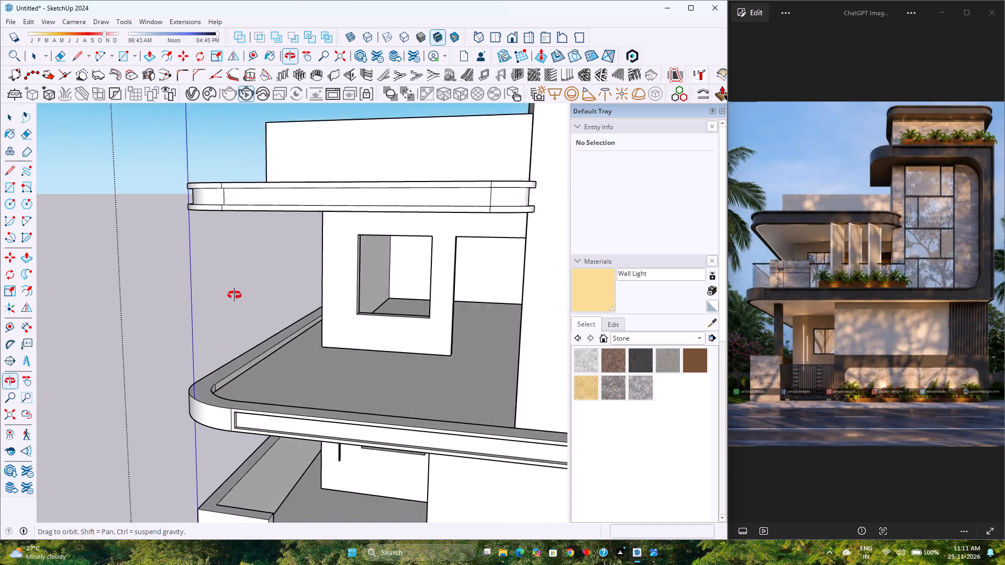
pyautogui.moveTo(234, 295); pyautogui.dragTo(277, 284, button='middle')
pyautogui.scroll(-3, 280, 284)
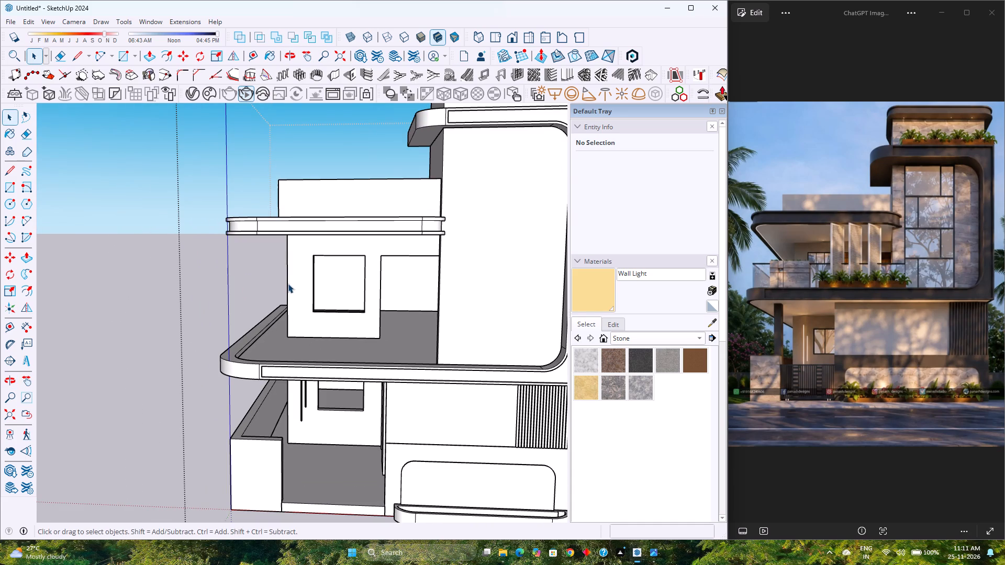
pyautogui.scroll(-5, 364, 239)
# Check the wall, frame and roof slab groups by selecting them in turn, and examine the house from above, below and in front.
pyautogui.click(412, 230)
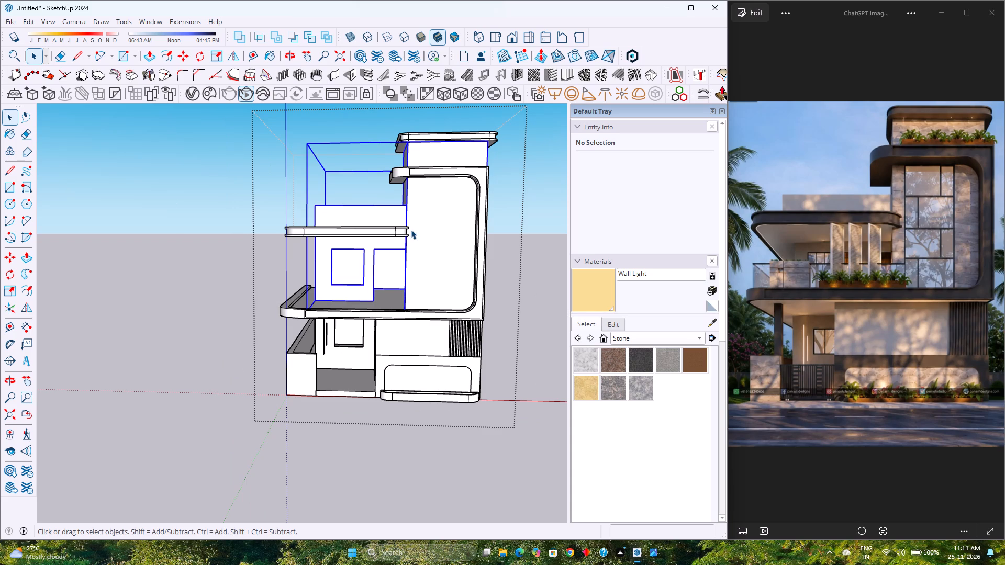
pyautogui.click(399, 334)
pyautogui.click(367, 313)
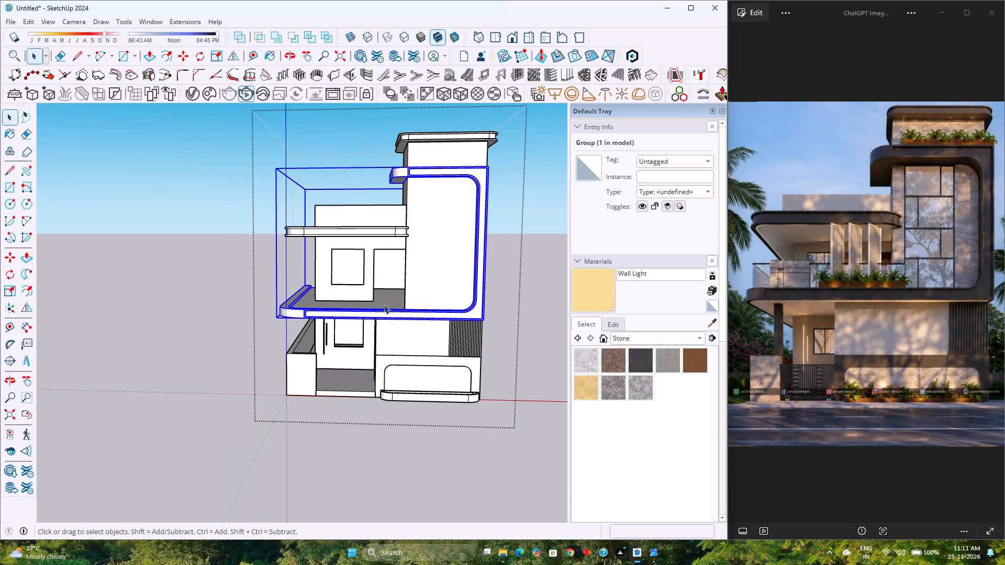
pyautogui.click(422, 245)
pyautogui.click(398, 233)
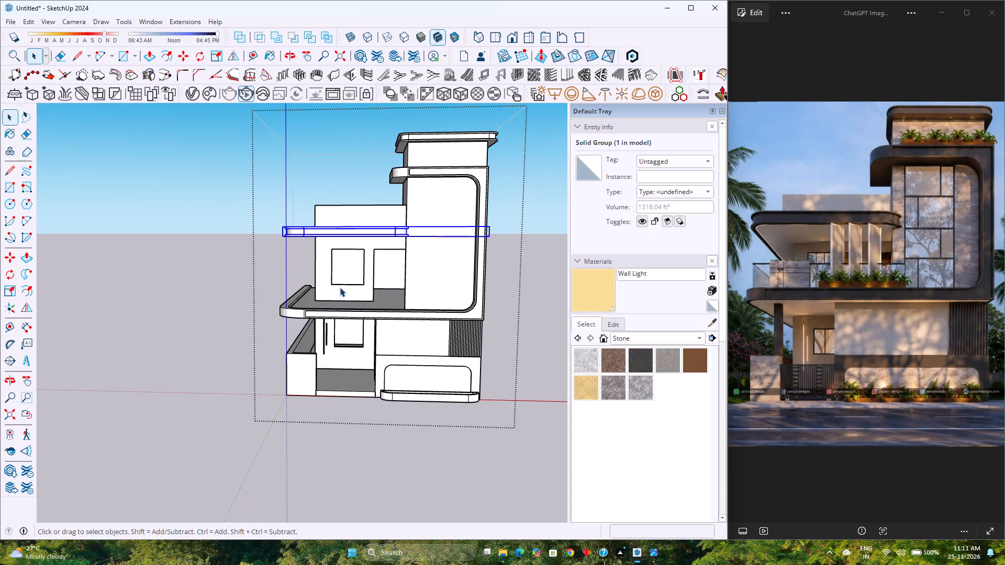
pyautogui.click(342, 290)
pyautogui.moveTo(344, 230); pyautogui.dragTo(460, 329, button='middle')
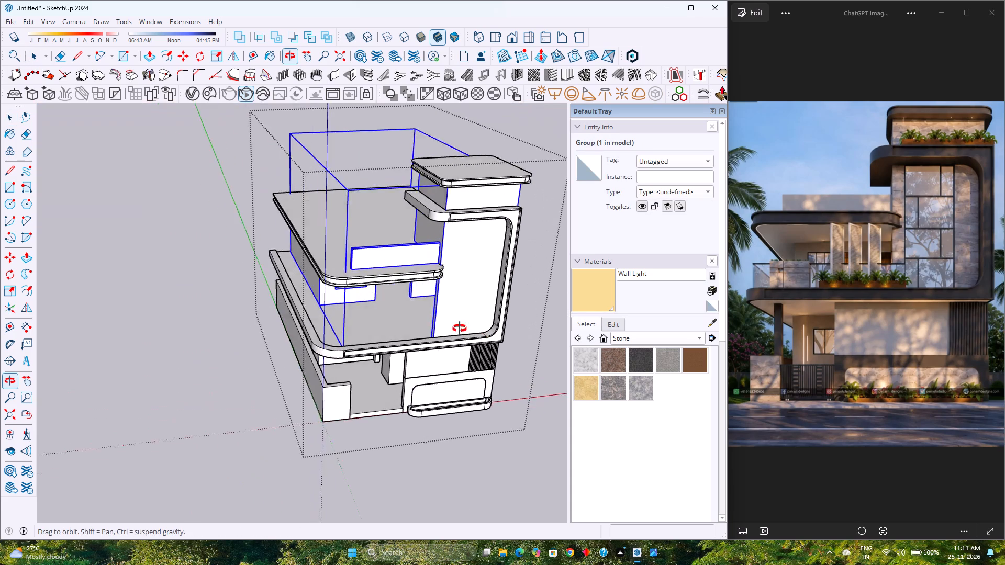
pyautogui.moveTo(460, 329); pyautogui.dragTo(339, 208, button='middle')
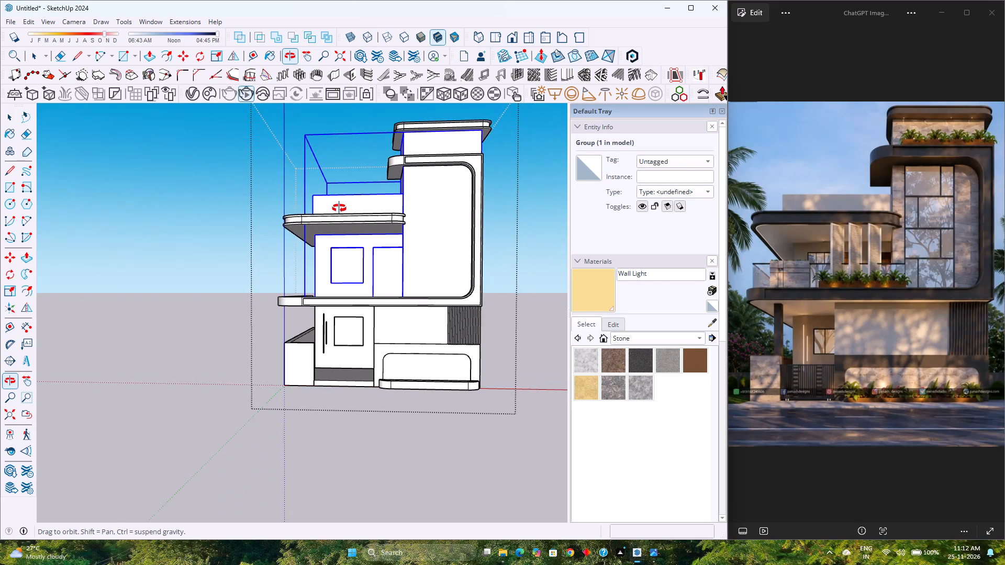
pyautogui.moveTo(339, 208); pyautogui.dragTo(340, 207, button='middle')
pyautogui.middleClick(340, 207)
pyautogui.scroll(-4, 340, 207)
pyautogui.scroll(4, 340, 207)
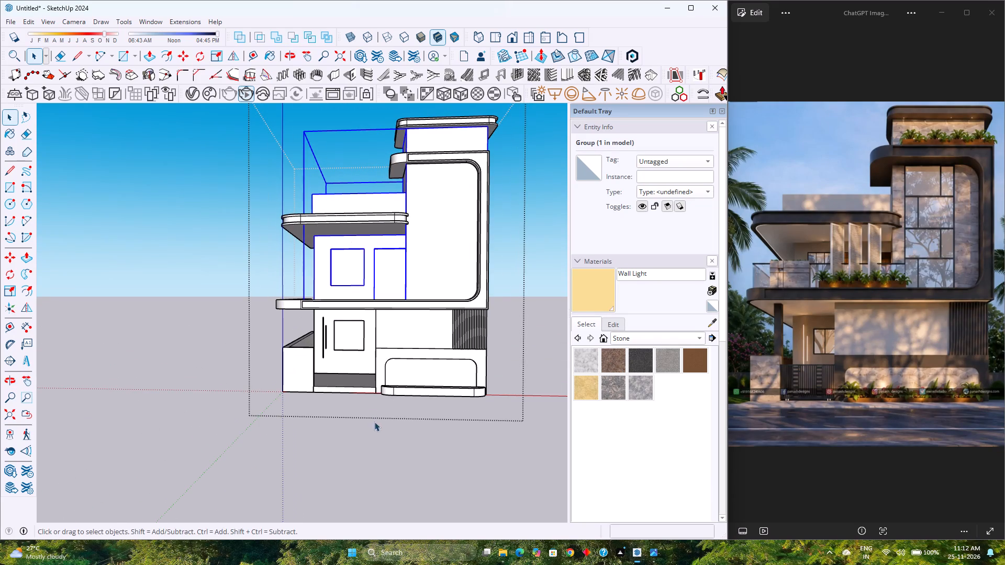
pyautogui.moveTo(374, 422); pyautogui.dragTo(379, 321, button='middle')
pyautogui.scroll(1, 258, 252)
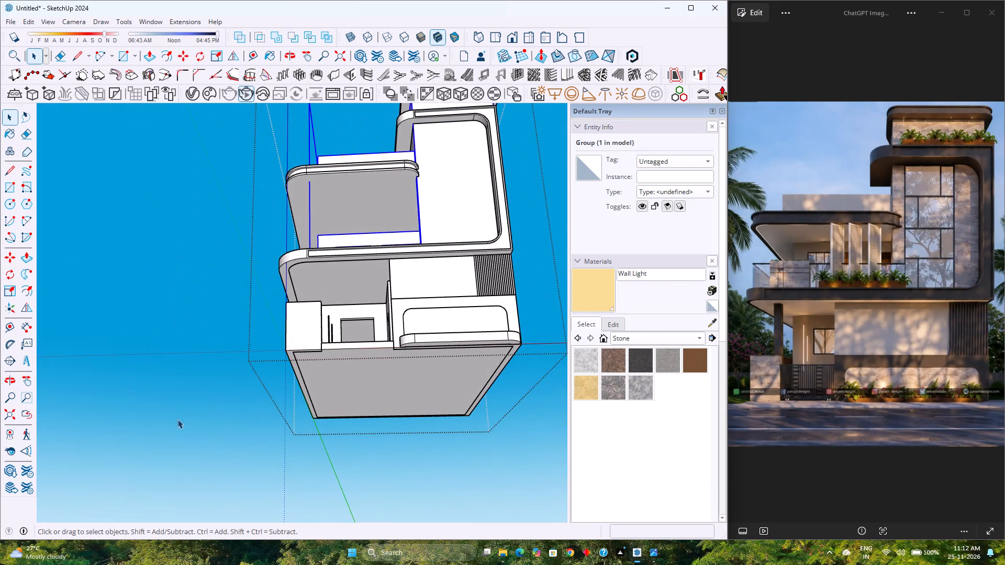
pyautogui.click(176, 419)
pyautogui.scroll(-2, 220, 363)
pyautogui.moveTo(220, 363); pyautogui.dragTo(226, 468, button='middle')
pyautogui.scroll(-3, 220, 415)
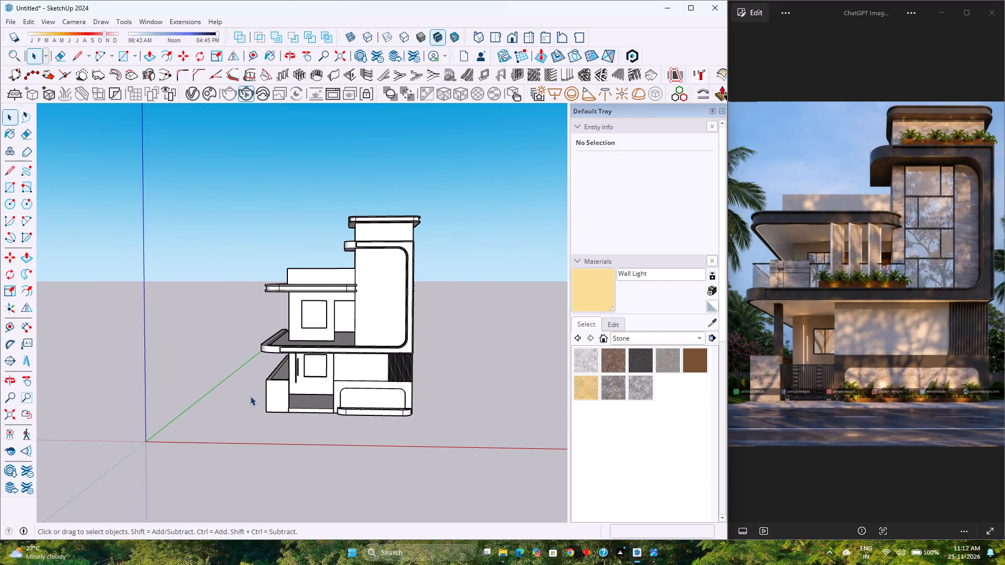
pyautogui.scroll(3, 314, 389)
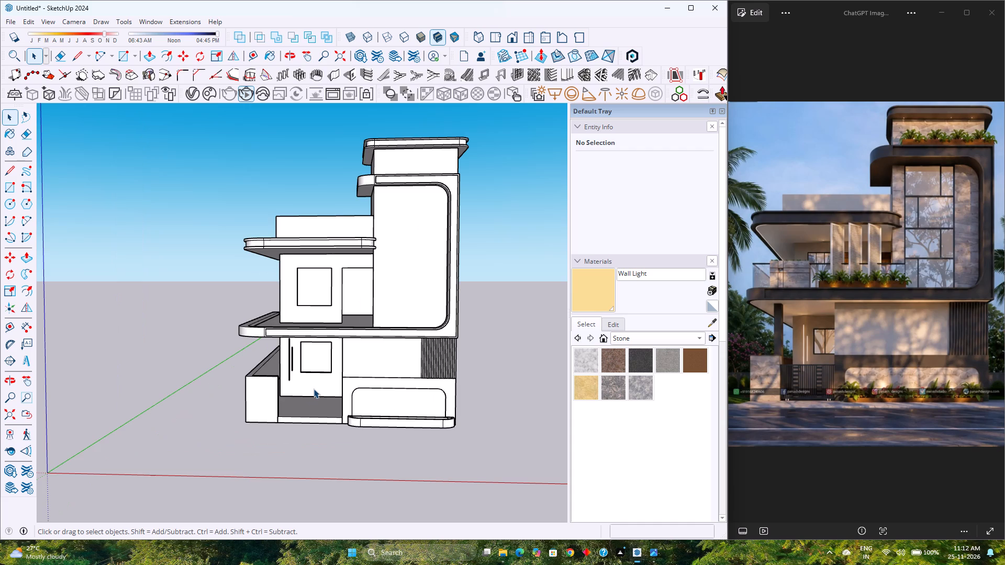
pyautogui.scroll(-2, 314, 389)
pyautogui.scroll(3, 314, 389)
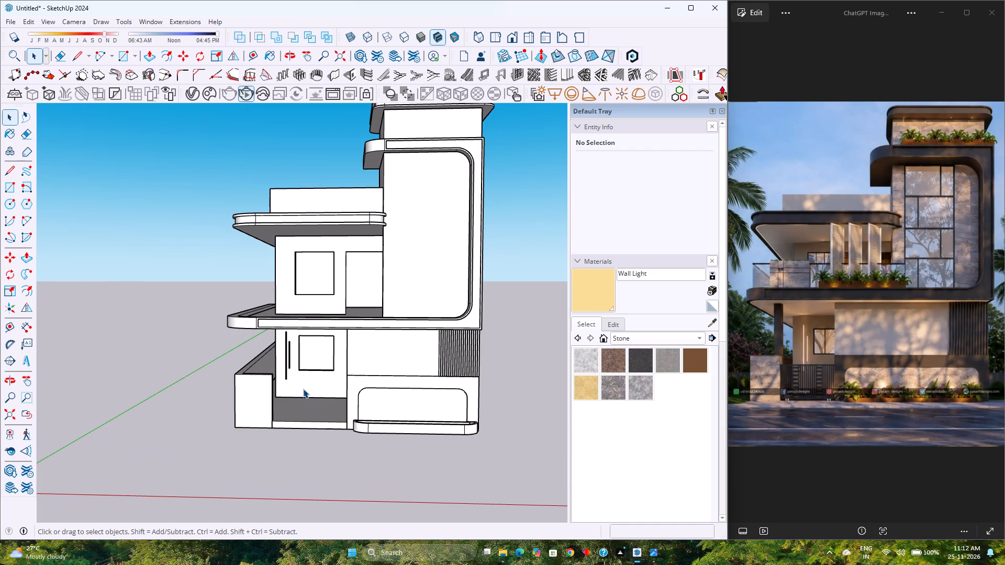
pyautogui.scroll(3, 299, 387)
pyautogui.scroll(-7, 297, 385)
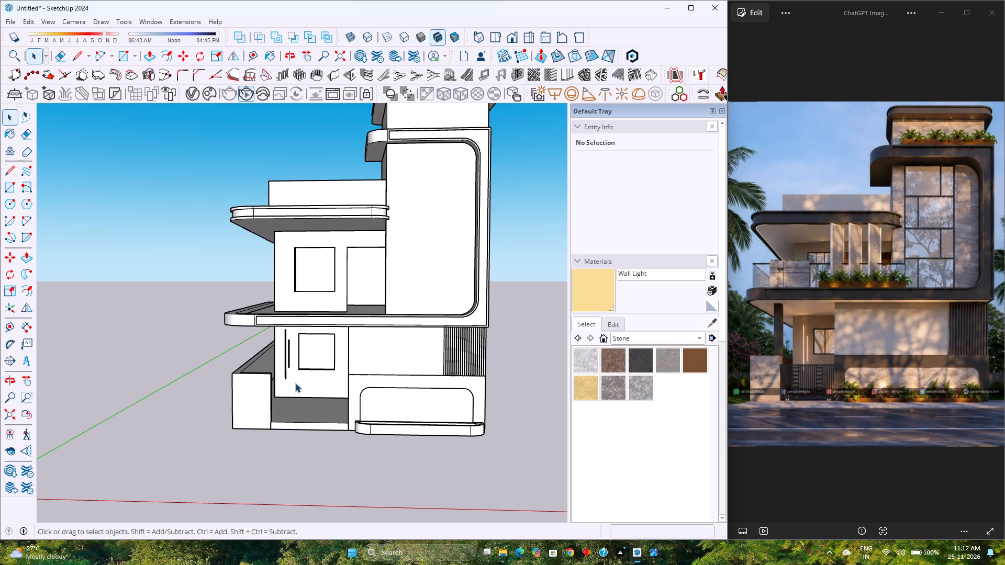
# Fit the whole house in the standard front view and examine its render in the V-Ray Frame Buffer.
pyautogui.click(513, 35)
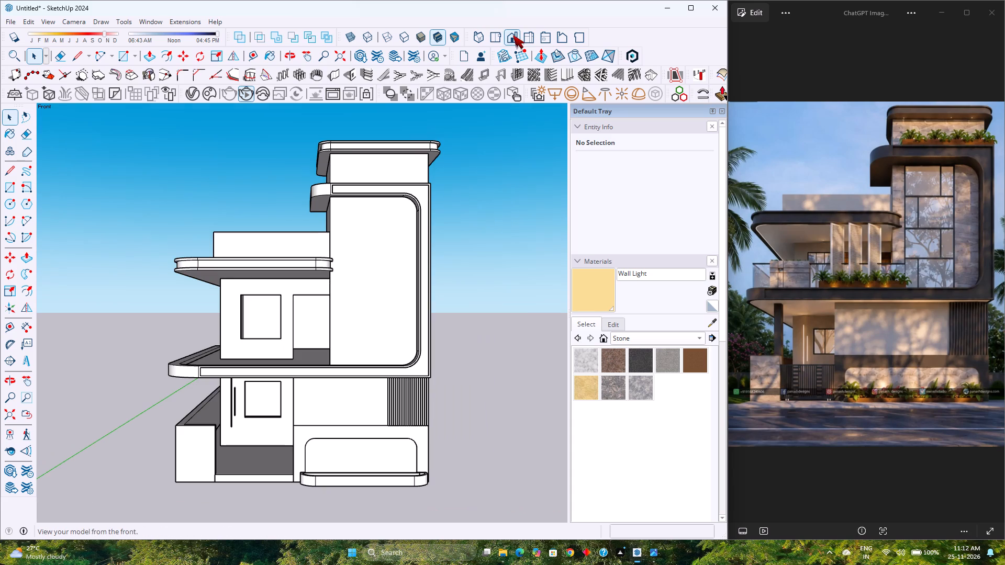
pyautogui.click(8, 419)
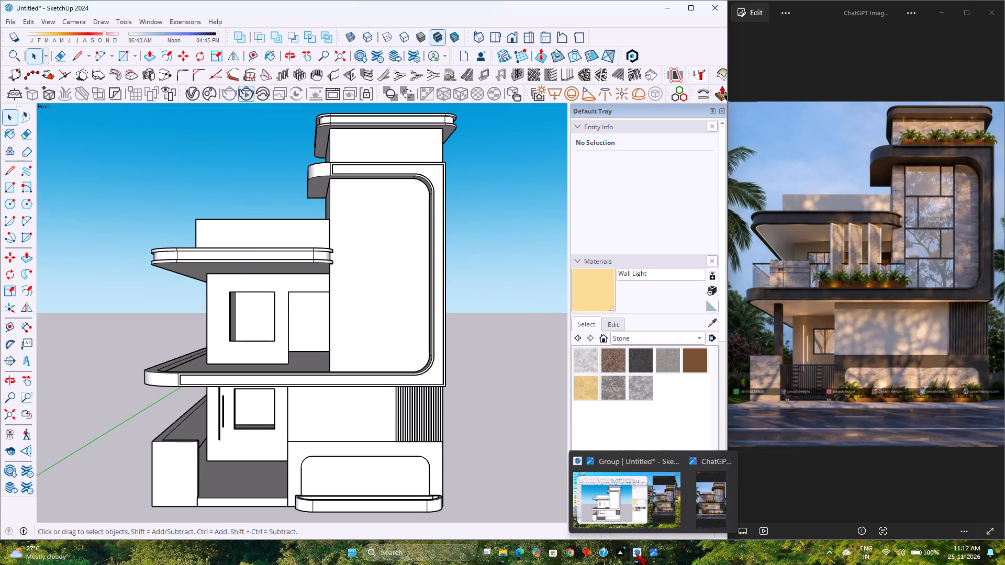
pyautogui.click(697, 493)
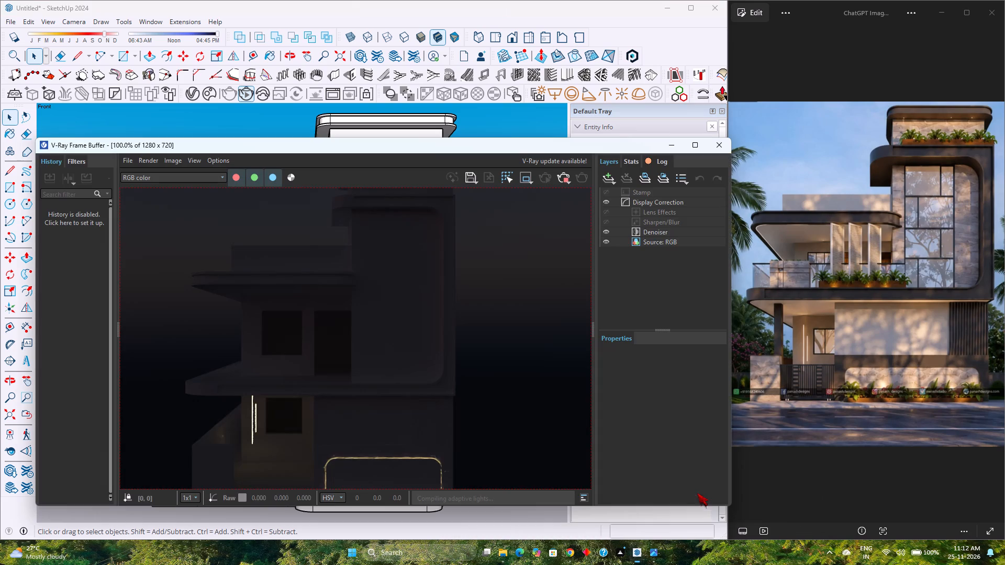
pyautogui.scroll(-2, 295, 352)
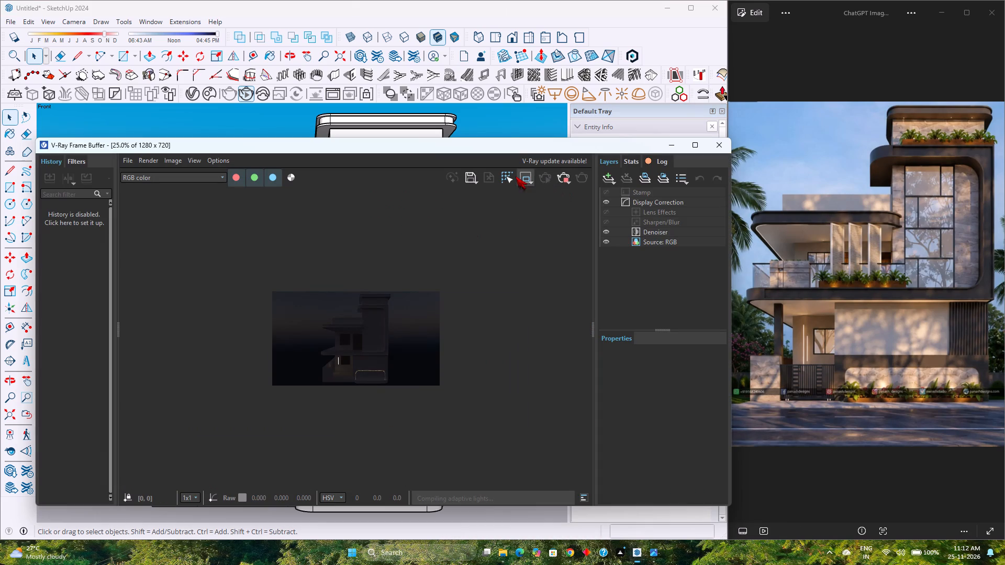
pyautogui.scroll(1, 375, 369)
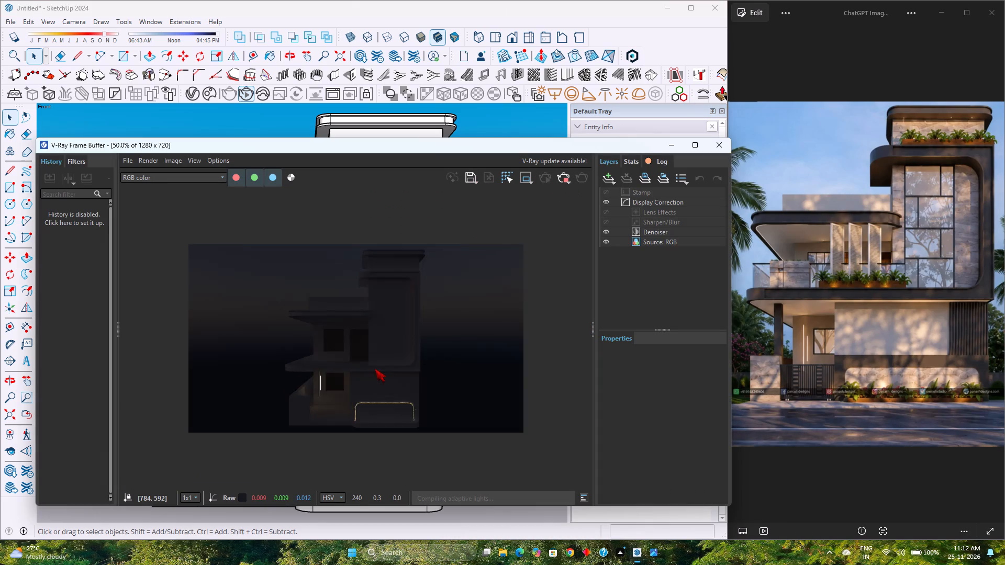
pyautogui.scroll(1, 375, 369)
pyautogui.scroll(-1, 375, 369)
pyautogui.scroll(1, 375, 369)
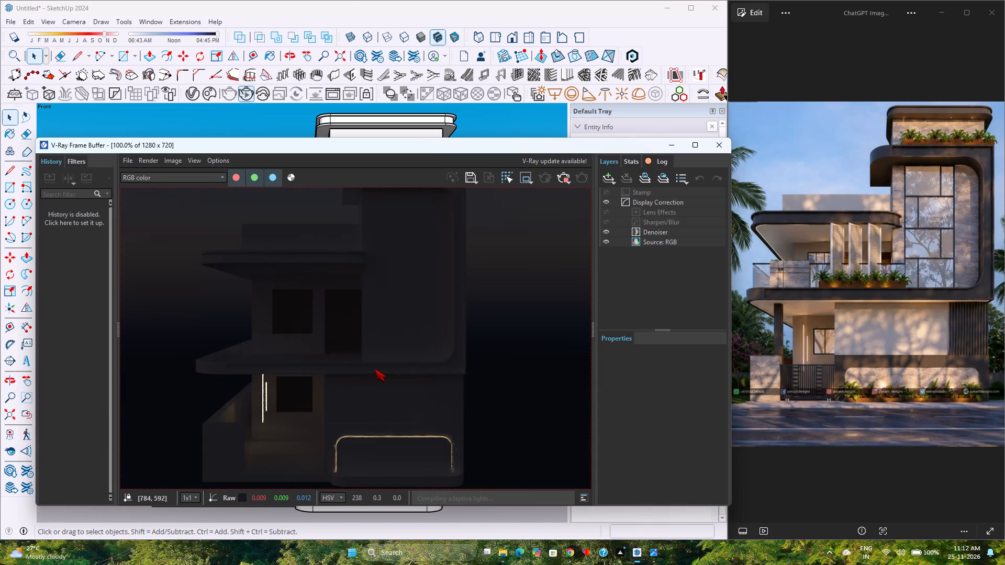
pyautogui.scroll(-1, 375, 369)
pyautogui.scroll(1, 375, 369)
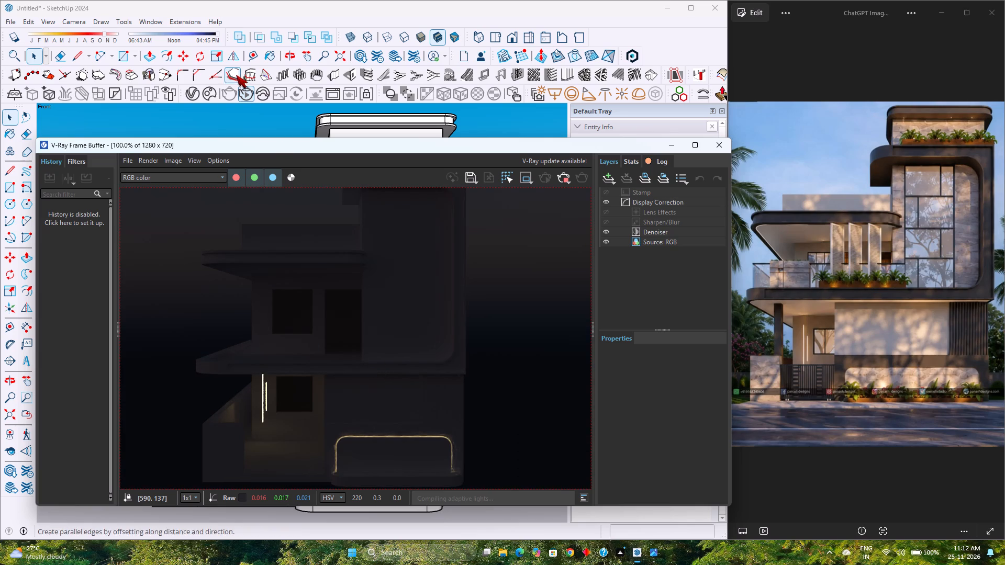
# Set the sun's time of day to late afternoon, just before 04:45 PM.
pyautogui.click(215, 32)
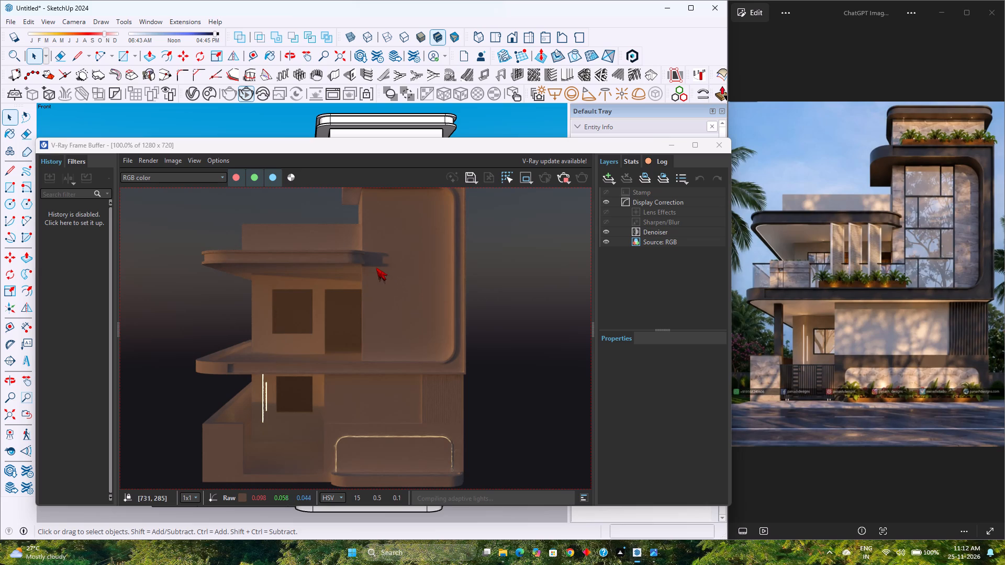
# Examine the relit render of the tower, balcony and ground floor, and close the V-Ray Frame Buffer.
pyautogui.scroll(-1, 359, 252)
pyautogui.scroll(1, 385, 285)
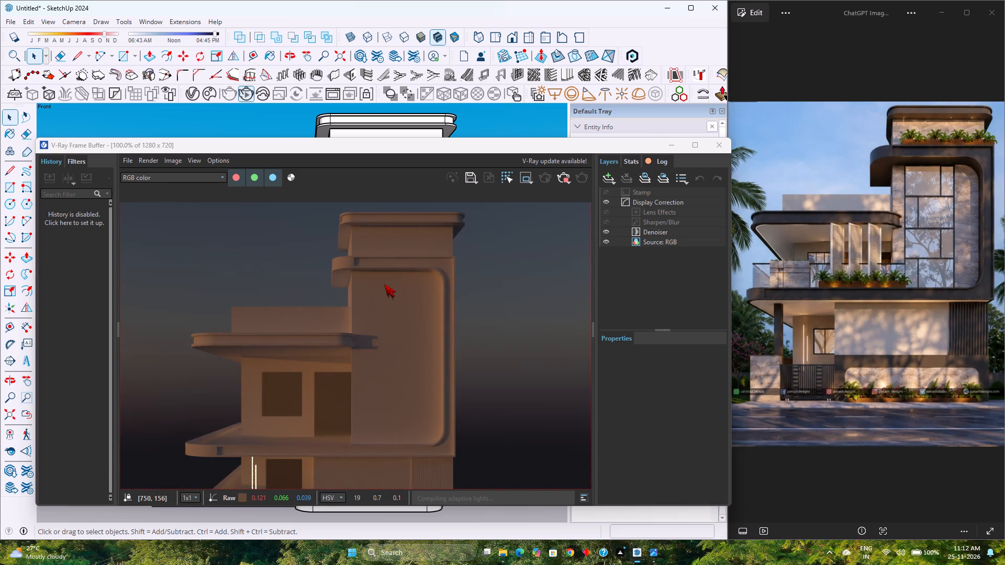
pyautogui.scroll(-1, 384, 284)
pyautogui.scroll(1, 333, 439)
pyautogui.scroll(-1, 333, 439)
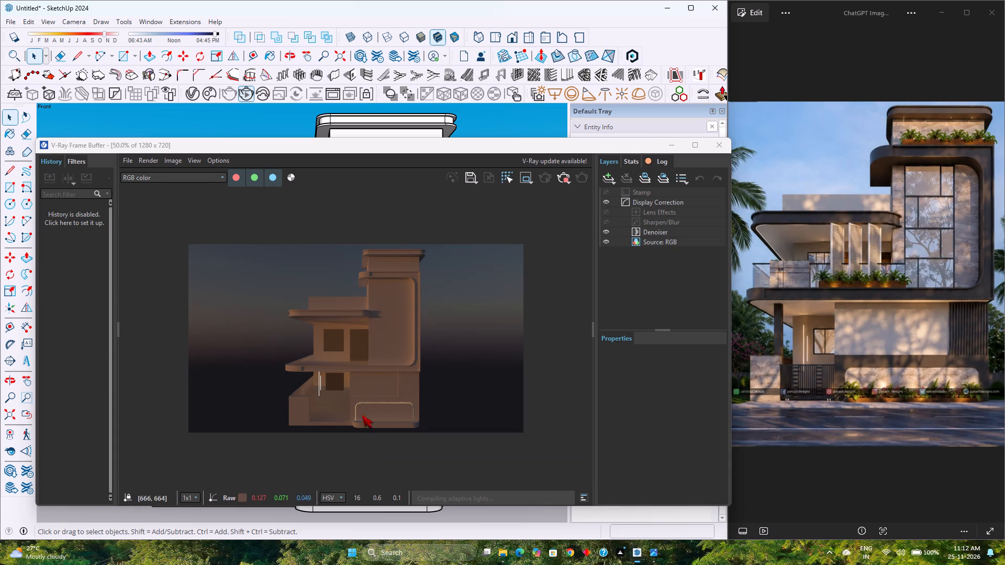
pyautogui.scroll(1, 373, 359)
pyautogui.scroll(-1, 373, 360)
pyautogui.scroll(1, 372, 360)
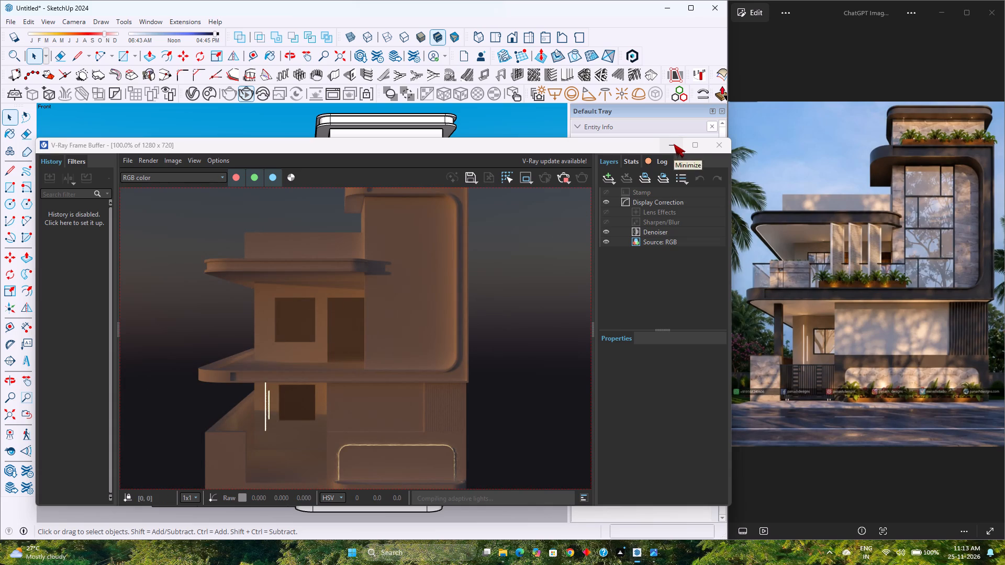
pyautogui.click(724, 147)
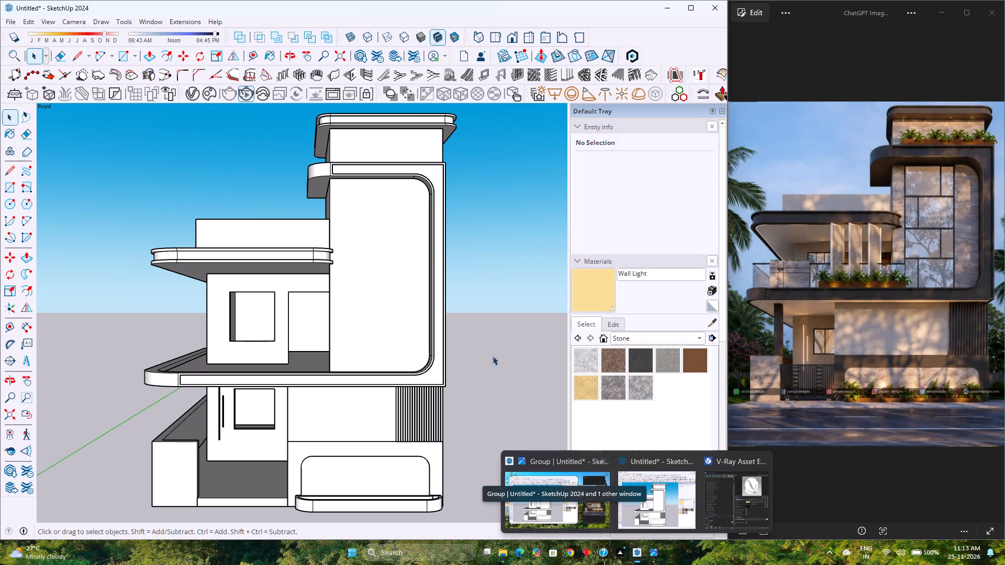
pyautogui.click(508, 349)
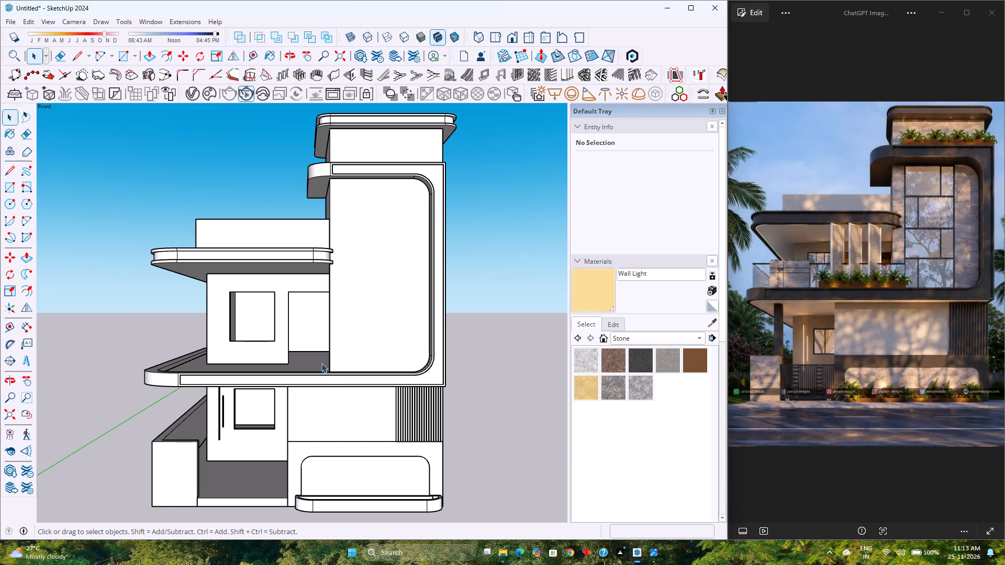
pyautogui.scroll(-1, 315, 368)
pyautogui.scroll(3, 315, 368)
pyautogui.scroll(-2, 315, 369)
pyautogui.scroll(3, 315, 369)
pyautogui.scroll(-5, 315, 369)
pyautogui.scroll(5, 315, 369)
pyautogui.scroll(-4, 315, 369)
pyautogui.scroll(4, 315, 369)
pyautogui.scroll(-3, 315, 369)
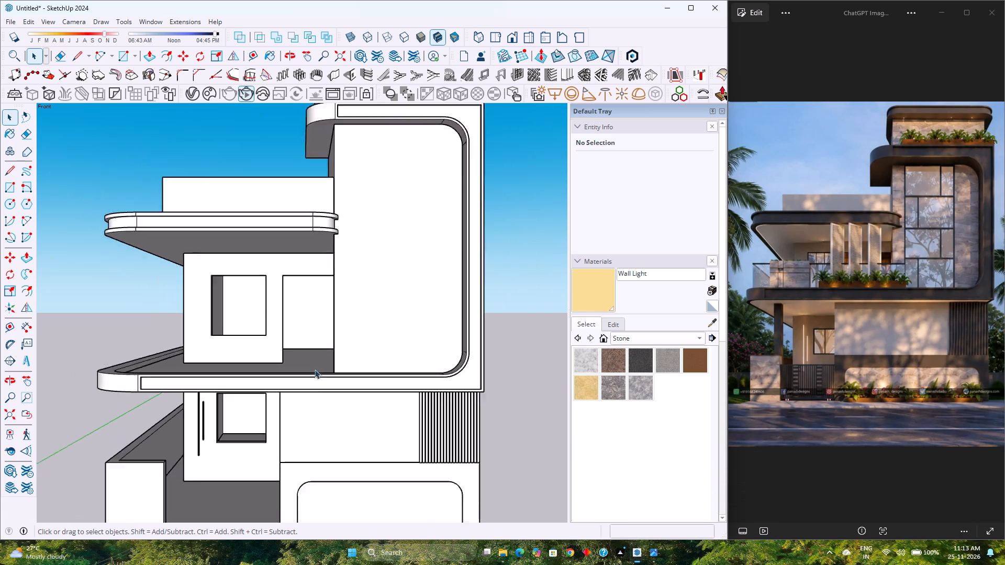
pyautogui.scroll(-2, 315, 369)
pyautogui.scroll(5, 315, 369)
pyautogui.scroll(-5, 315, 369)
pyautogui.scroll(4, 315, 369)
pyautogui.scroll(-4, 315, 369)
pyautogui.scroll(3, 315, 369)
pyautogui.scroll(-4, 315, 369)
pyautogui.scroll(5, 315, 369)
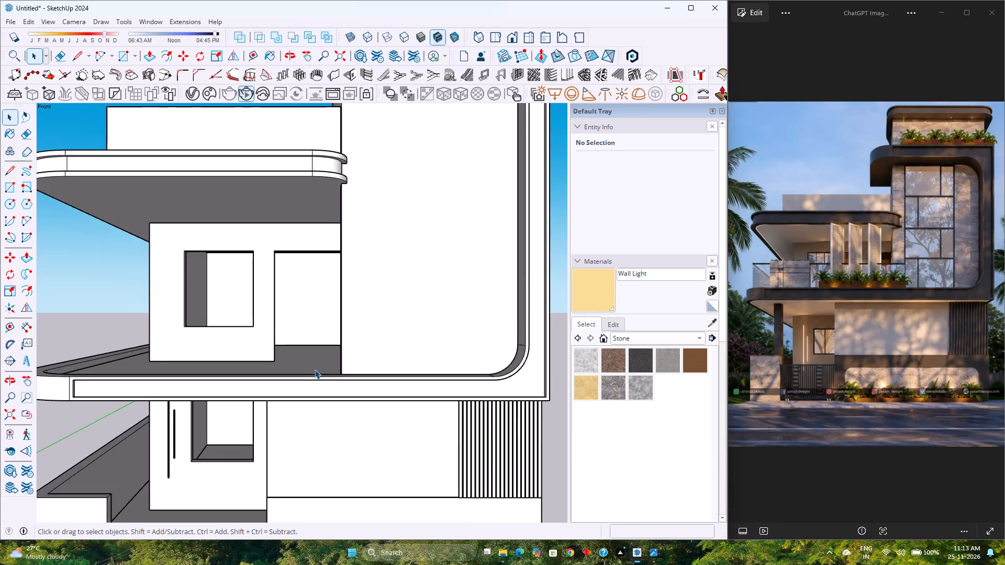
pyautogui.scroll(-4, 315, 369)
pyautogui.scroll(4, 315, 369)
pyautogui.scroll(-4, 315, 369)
# Examine the first-floor balcony, its openings and the roof parapet from several angles around the front.
pyautogui.moveTo(325, 372); pyautogui.dragTo(373, 422, button='middle')
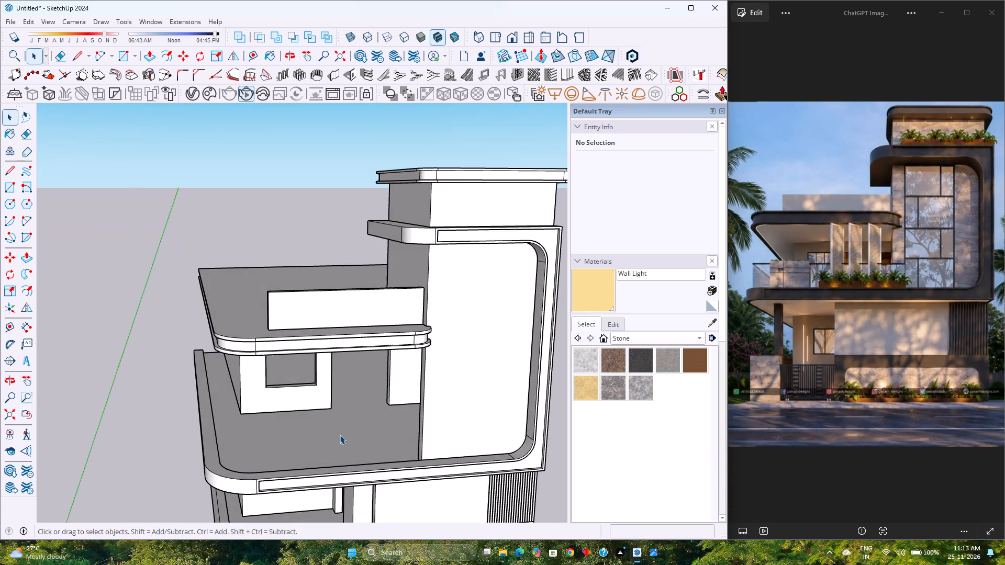
pyautogui.scroll(3, 340, 435)
pyautogui.moveTo(340, 435); pyautogui.dragTo(394, 416, button='middle')
pyautogui.middleClick(394, 416)
pyautogui.middleClick(393, 416)
pyautogui.scroll(-3, 372, 407)
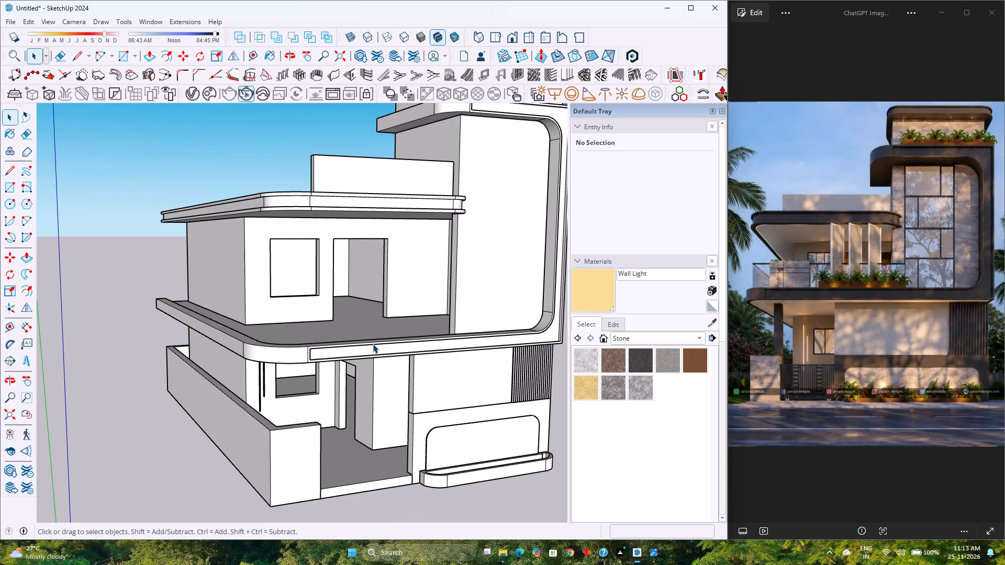
pyautogui.moveTo(373, 344); pyautogui.dragTo(356, 374, button='middle')
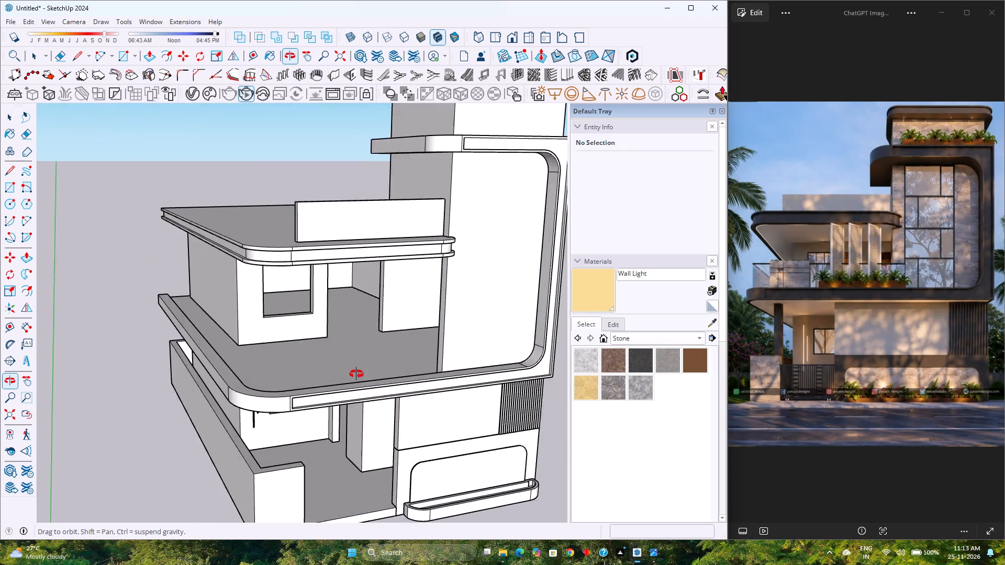
pyautogui.moveTo(356, 374); pyautogui.dragTo(241, 335, button='middle')
pyautogui.scroll(-4, 241, 335)
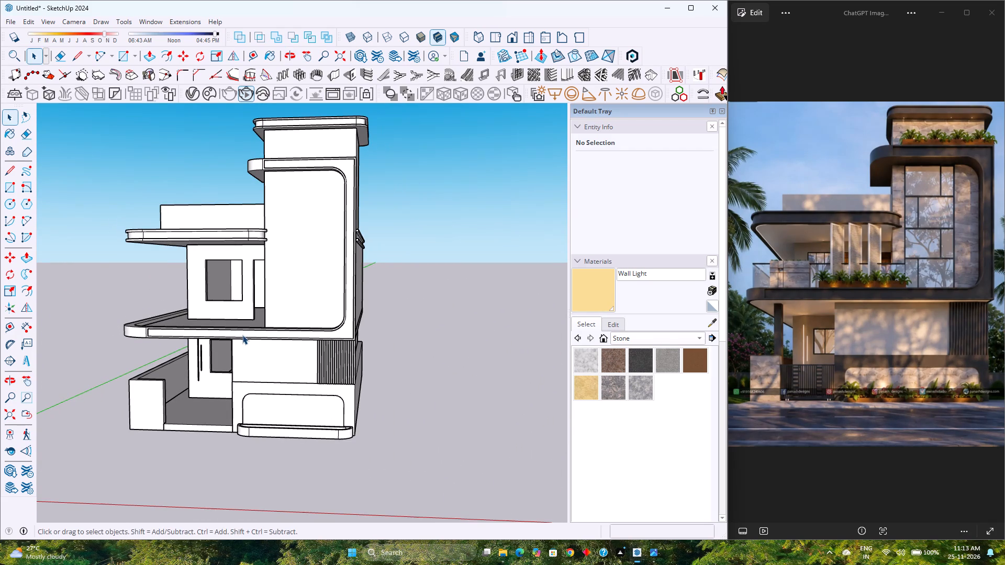
# Open the house group and place a vertical guide 1'6" in from the tower front wall's balcony-side edge.
pyautogui.scroll(-3, 242, 335)
pyautogui.scroll(4, 238, 331)
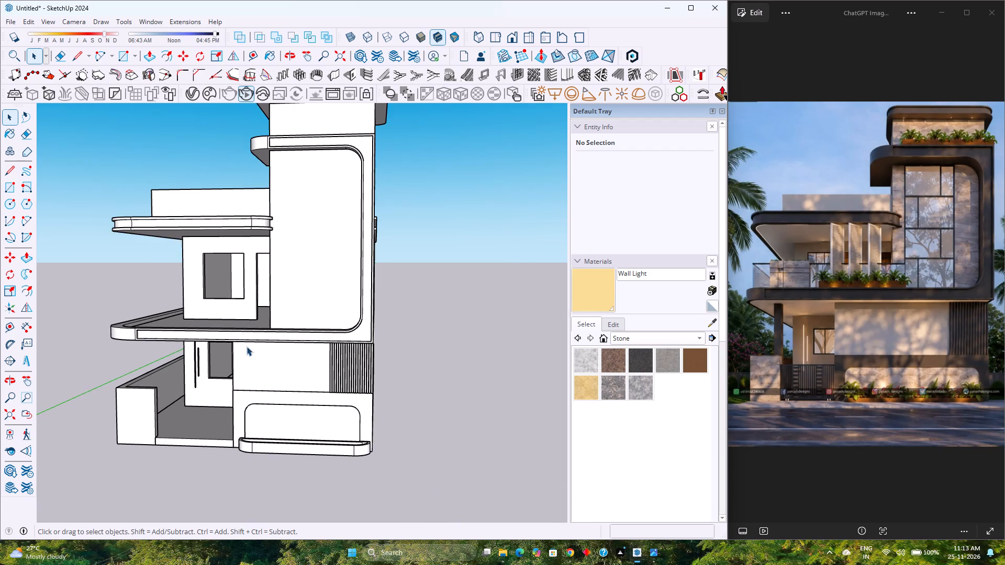
pyautogui.moveTo(248, 346); pyautogui.dragTo(340, 337, button='middle')
pyautogui.scroll(-2, 341, 335)
pyautogui.moveTo(338, 334); pyautogui.dragTo(342, 352, button='middle')
pyautogui.scroll(3, 382, 261)
pyautogui.click(382, 261)
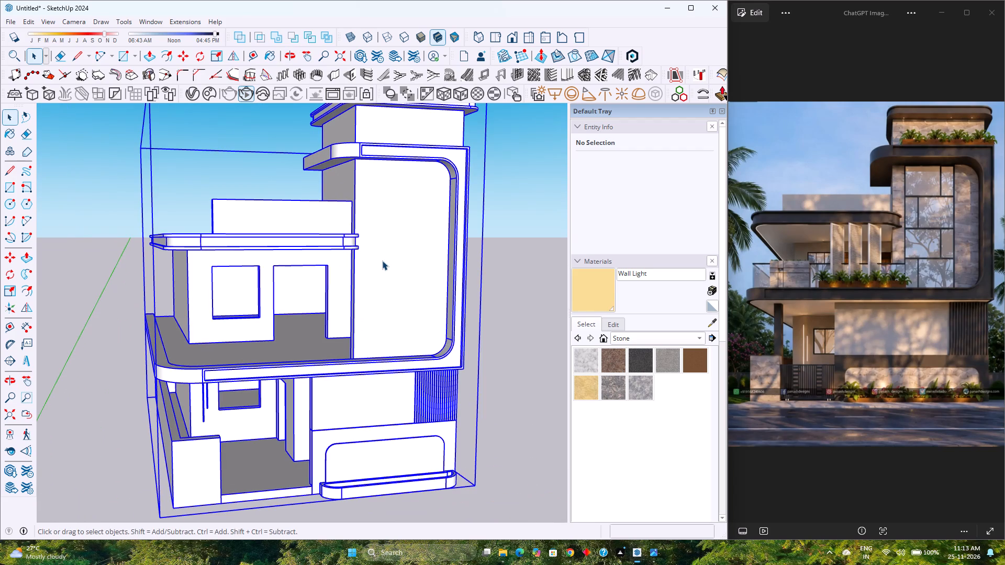
pyautogui.tripleClick(382, 261)
pyautogui.scroll(2, 382, 261)
pyautogui.moveTo(382, 261); pyautogui.dragTo(360, 266, button='middle')
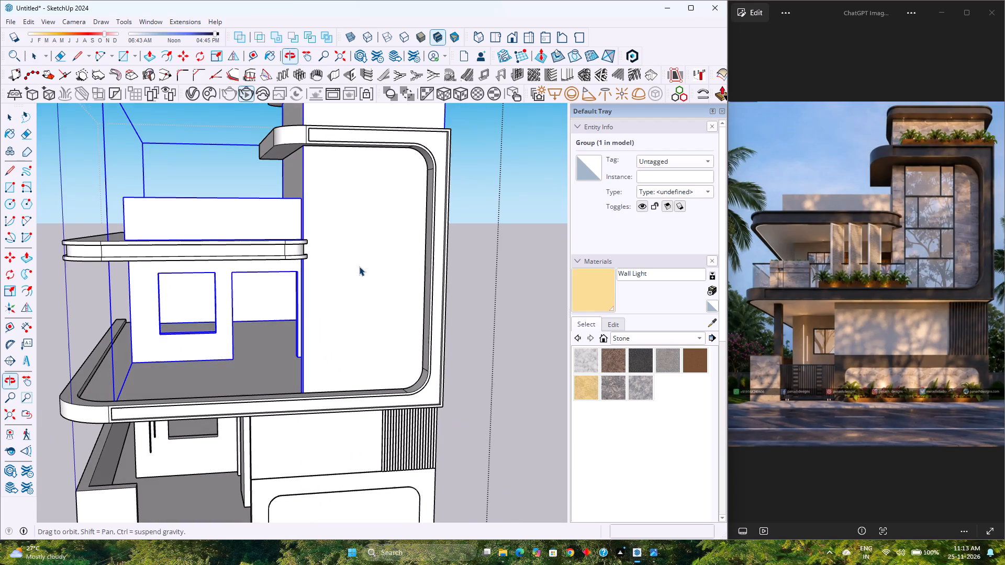
pyautogui.click(256, 52)
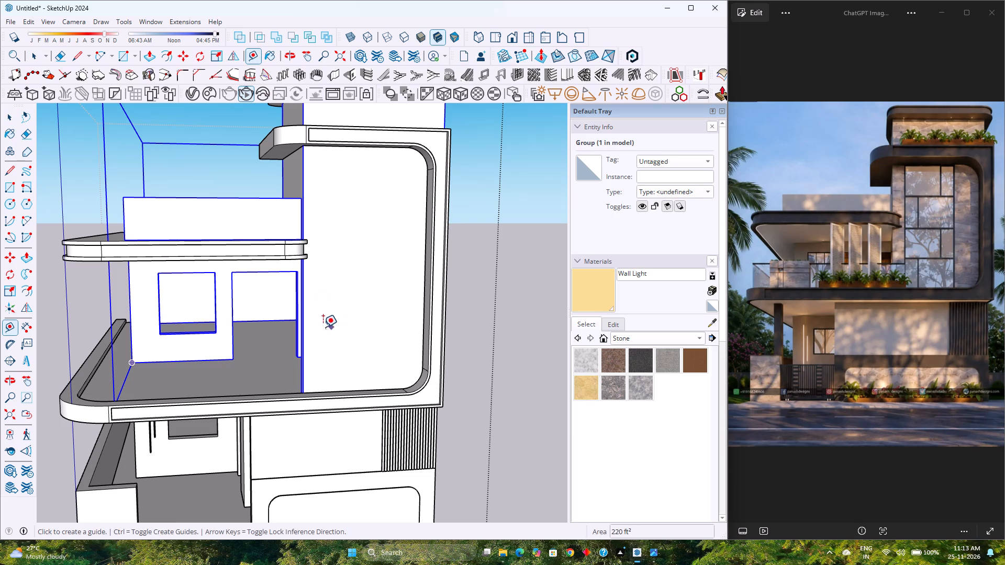
pyautogui.click(306, 329)
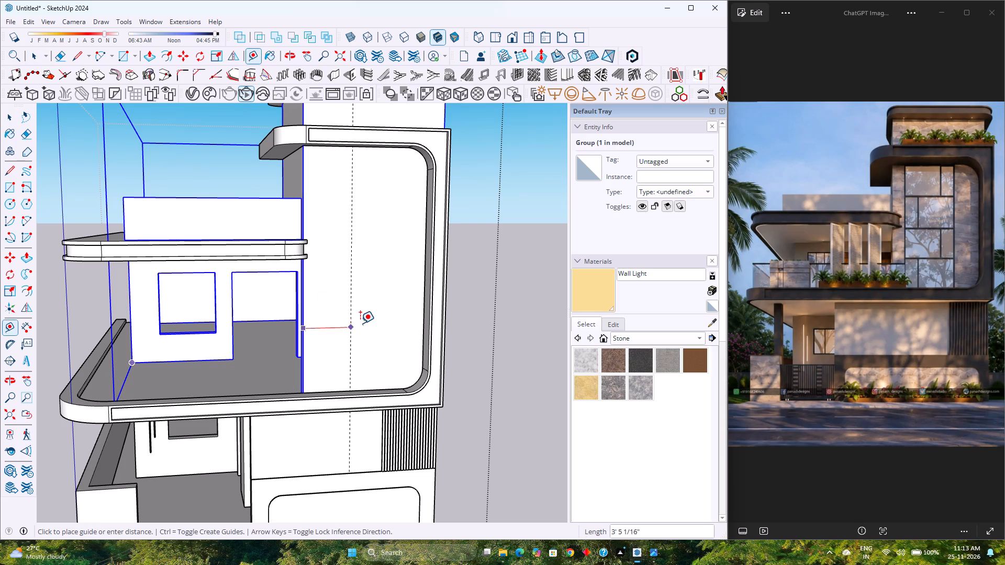
pyautogui.write("1'6")
pyautogui.press('Return')
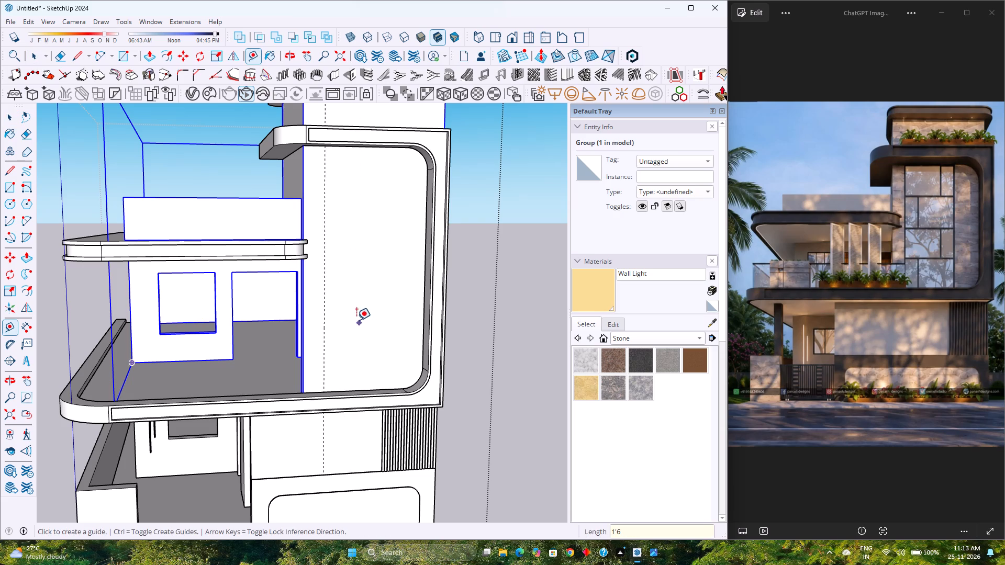
# Place a second vertical guide on the tower's front wall, 4'10" from the first guide and farther from the balcony.
pyautogui.moveTo(345, 309); pyautogui.dragTo(332, 289, button='middle')
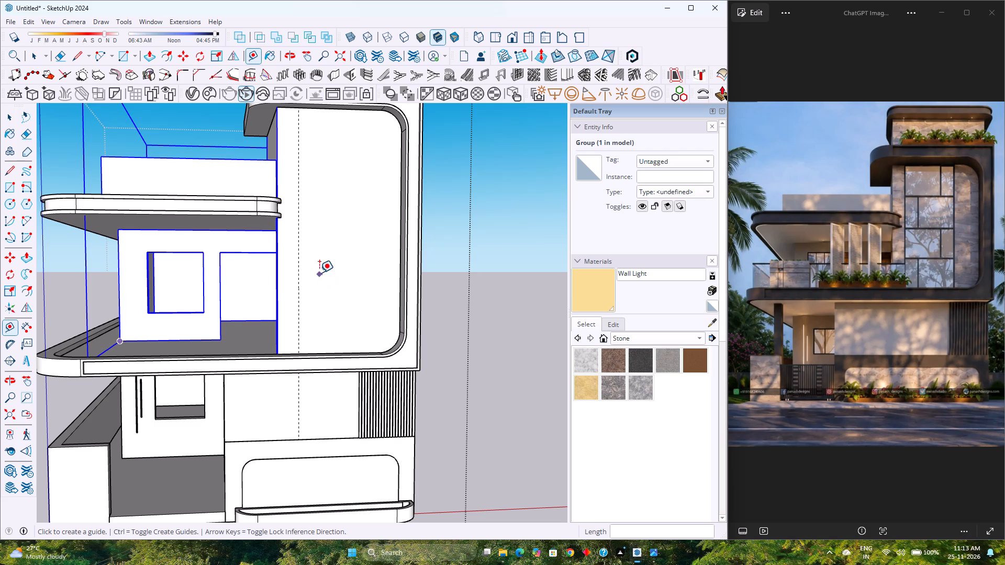
pyautogui.scroll(2, 304, 266)
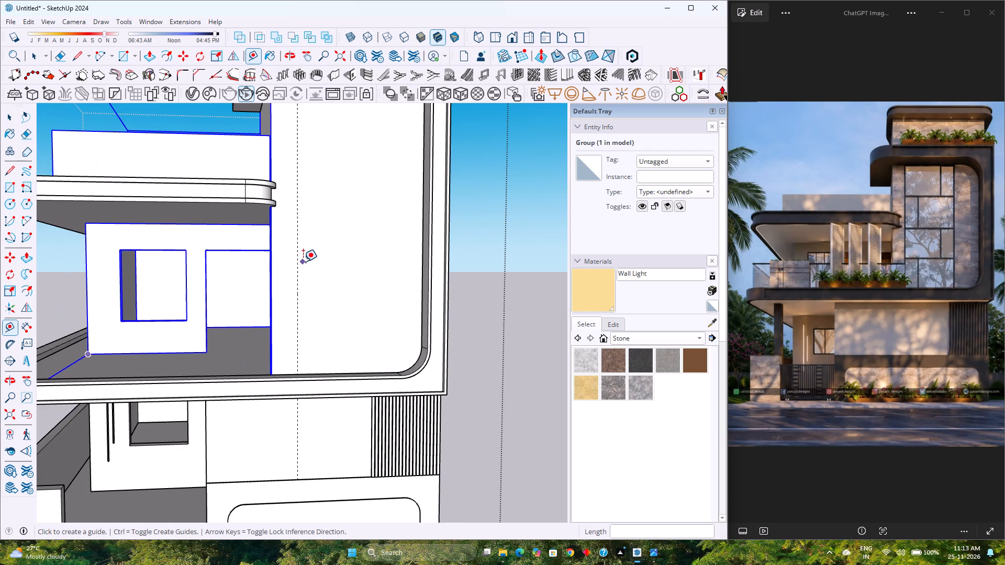
pyautogui.click(298, 254)
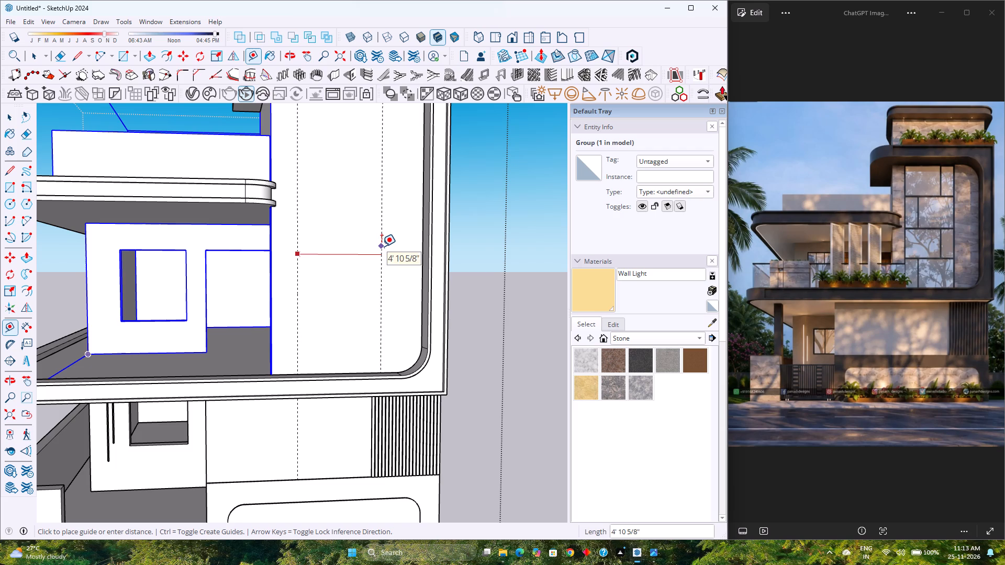
pyautogui.write('4\'10"')
pyautogui.press('Return')
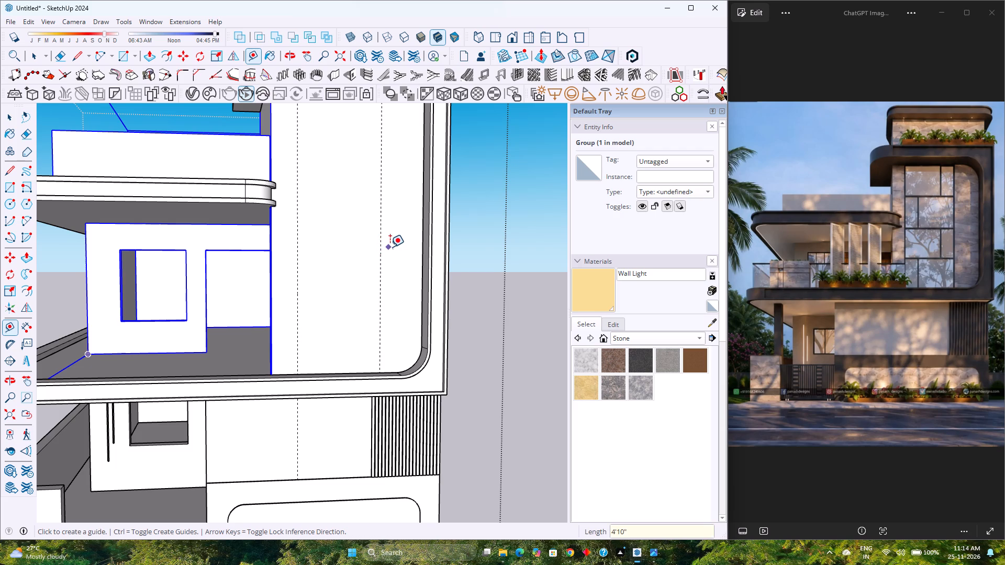
# Place a guide 3' above the bottom edge of the tower's side wall facing the first-floor balcony.
pyautogui.scroll(-4, 390, 247)
pyautogui.moveTo(379, 248); pyautogui.dragTo(352, 246, button='middle')
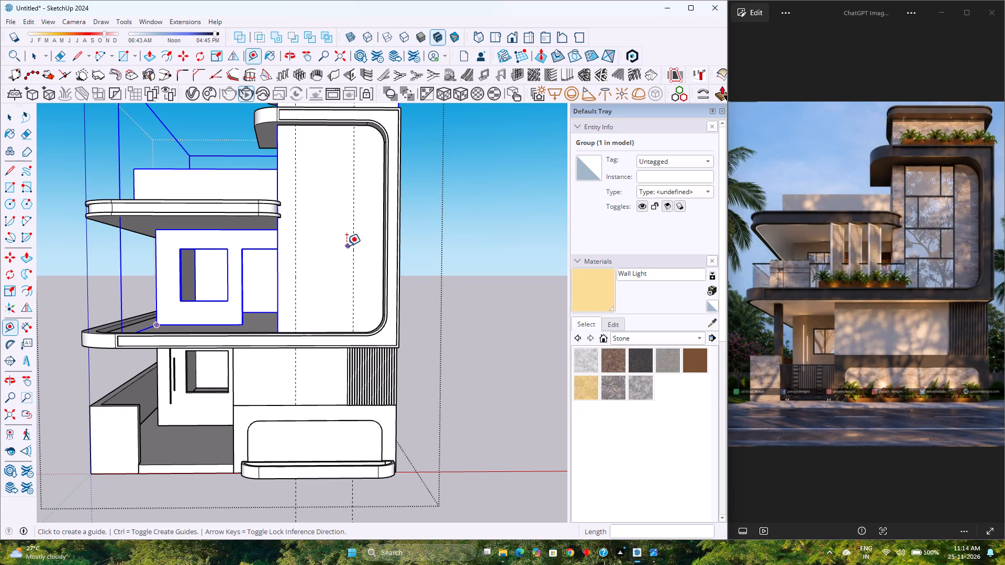
pyautogui.scroll(2, 307, 328)
pyautogui.moveTo(307, 328); pyautogui.dragTo(340, 418, button='middle')
pyautogui.scroll(4, 336, 468)
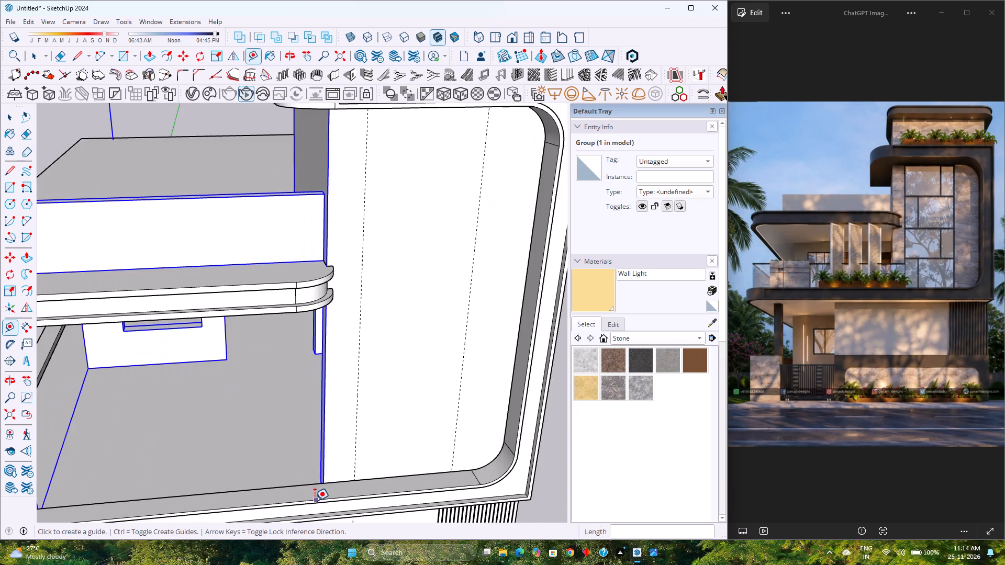
pyautogui.scroll(1, 315, 501)
pyautogui.moveTo(314, 499); pyautogui.dragTo(307, 465, button='middle')
pyautogui.middleClick(307, 465)
pyautogui.moveTo(326, 474); pyautogui.dragTo(448, 465, button='middle')
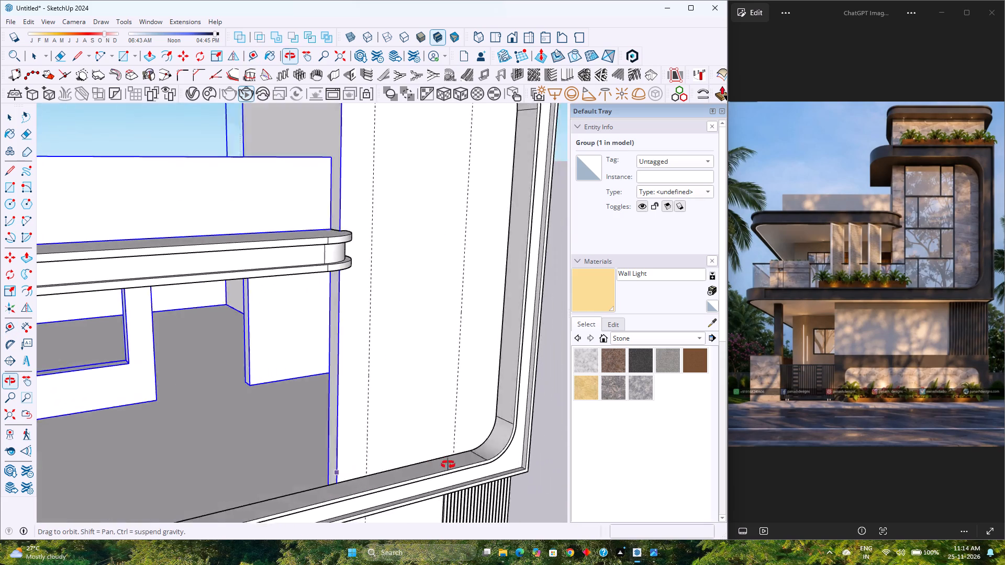
pyautogui.moveTo(448, 465); pyautogui.dragTo(658, 459, button='middle')
pyautogui.scroll(4, 354, 482)
pyautogui.click(359, 482)
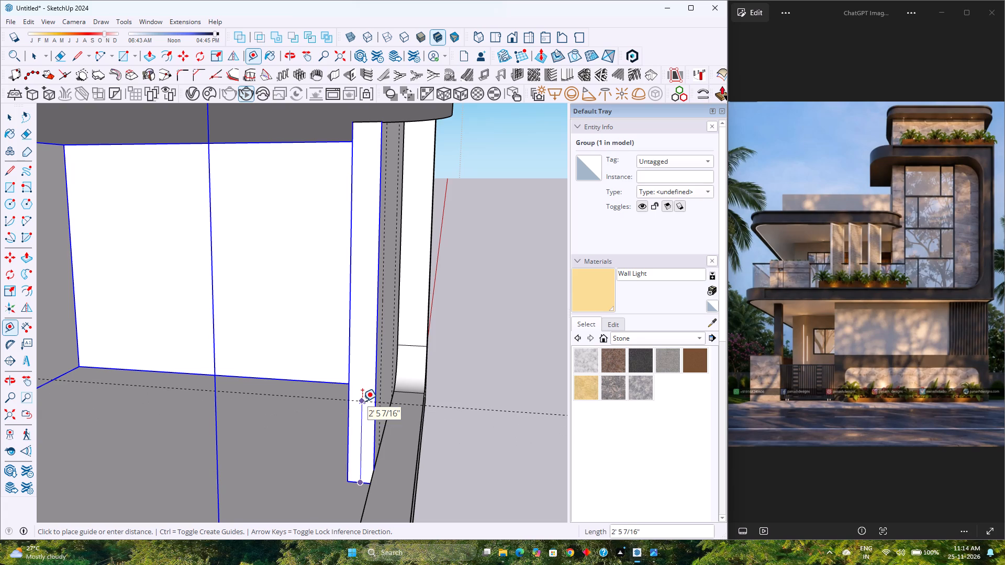
pyautogui.write("3'")
pyautogui.press('Return')
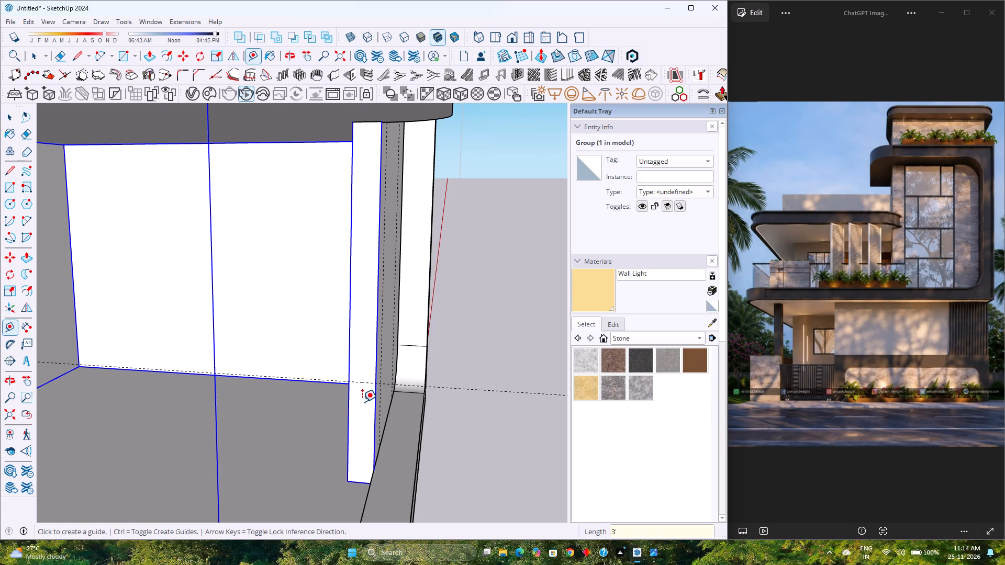
# Place a horizontal guide across the tower's front wall, level with the side-wall guide where it meets the tower's corner.
pyautogui.moveTo(362, 402); pyautogui.dragTo(113, 364, button='middle')
pyautogui.middleClick(113, 366)
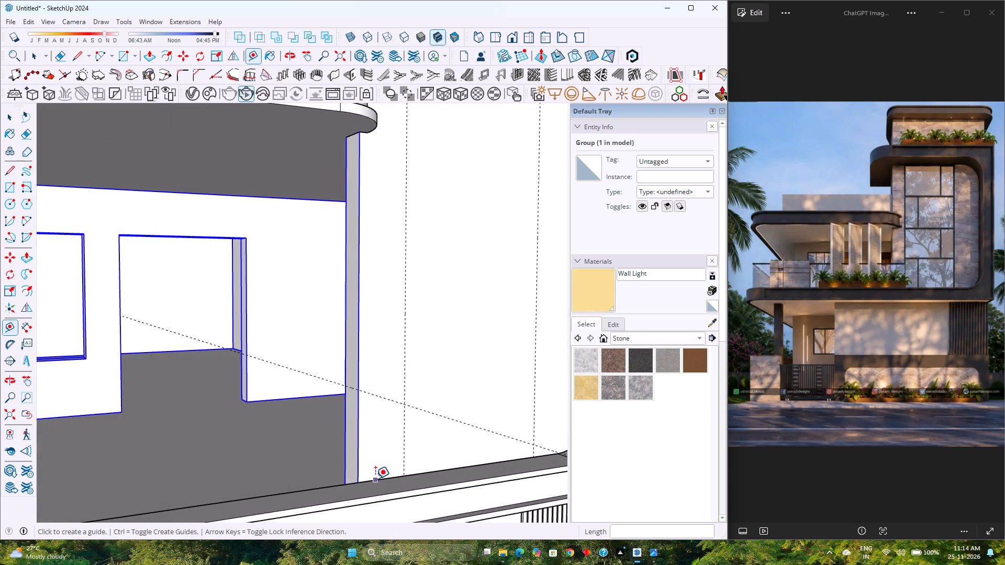
pyautogui.click(375, 479)
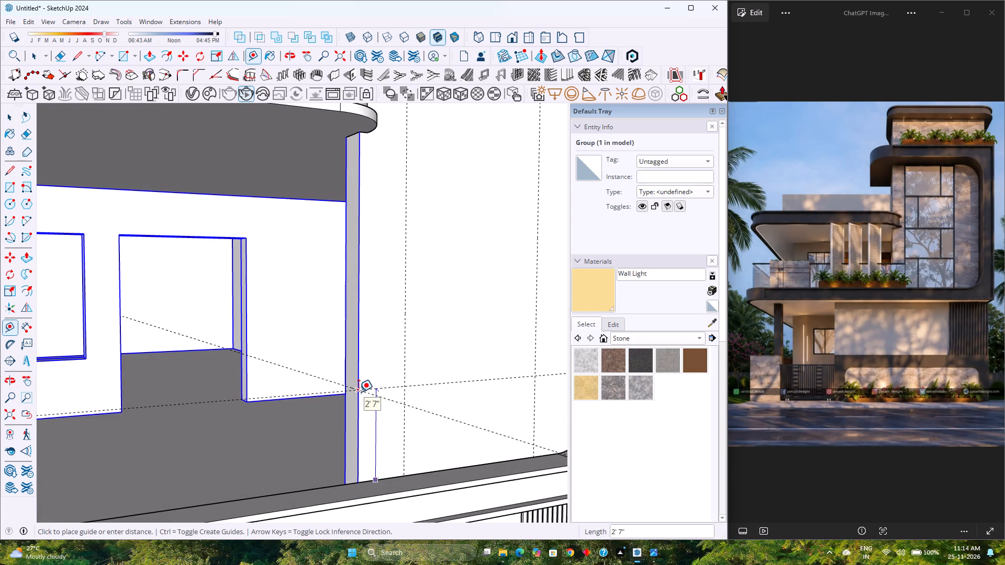
pyautogui.click(359, 392)
pyautogui.press('space')
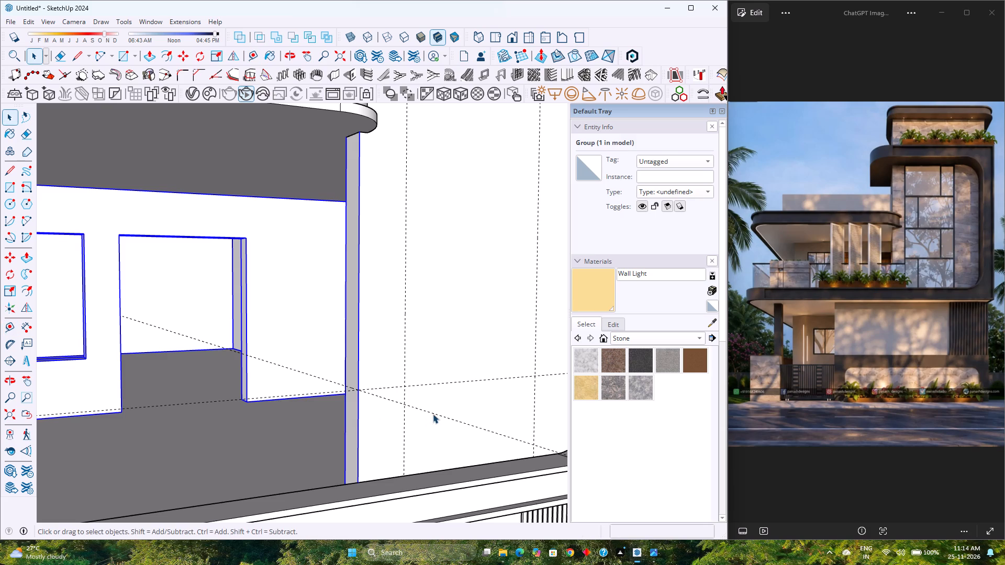
# Delete the 3' helper guide taken from the tower's side wall.
pyautogui.click(434, 414)
pyautogui.press('Delete')
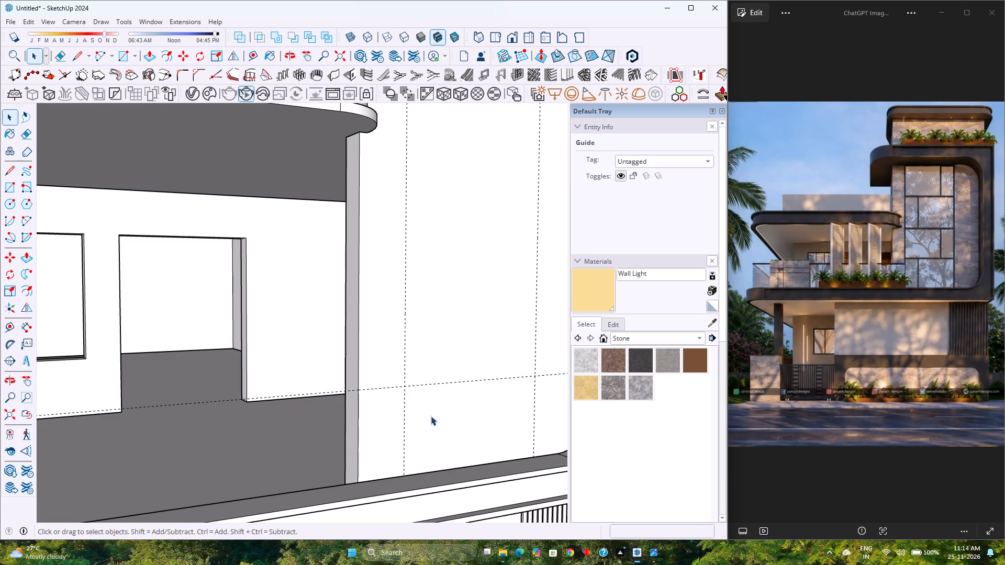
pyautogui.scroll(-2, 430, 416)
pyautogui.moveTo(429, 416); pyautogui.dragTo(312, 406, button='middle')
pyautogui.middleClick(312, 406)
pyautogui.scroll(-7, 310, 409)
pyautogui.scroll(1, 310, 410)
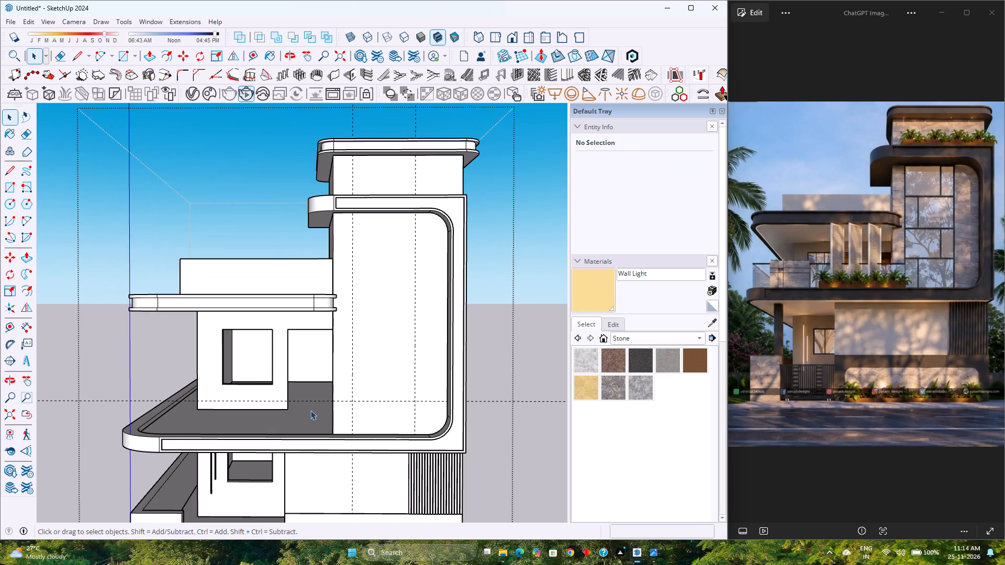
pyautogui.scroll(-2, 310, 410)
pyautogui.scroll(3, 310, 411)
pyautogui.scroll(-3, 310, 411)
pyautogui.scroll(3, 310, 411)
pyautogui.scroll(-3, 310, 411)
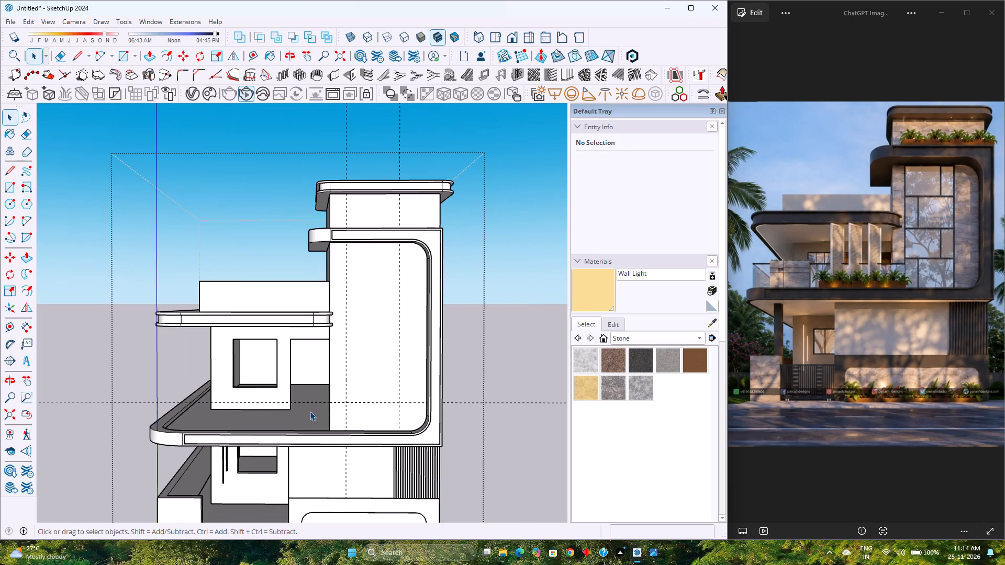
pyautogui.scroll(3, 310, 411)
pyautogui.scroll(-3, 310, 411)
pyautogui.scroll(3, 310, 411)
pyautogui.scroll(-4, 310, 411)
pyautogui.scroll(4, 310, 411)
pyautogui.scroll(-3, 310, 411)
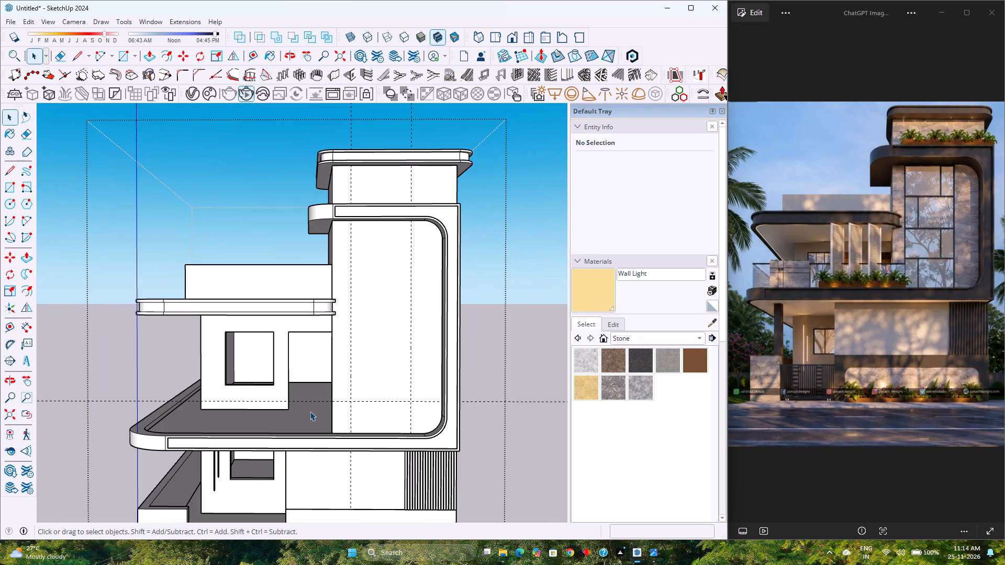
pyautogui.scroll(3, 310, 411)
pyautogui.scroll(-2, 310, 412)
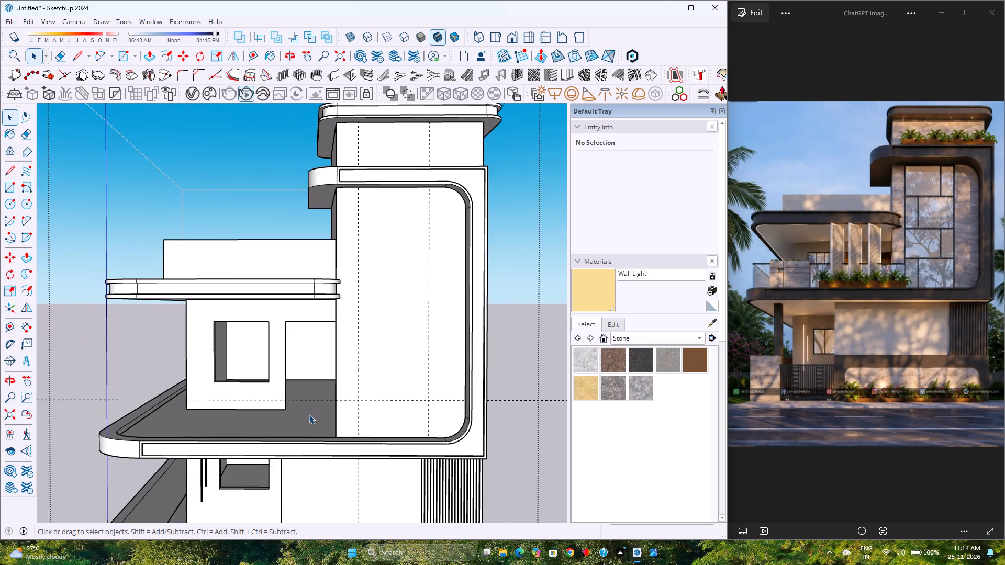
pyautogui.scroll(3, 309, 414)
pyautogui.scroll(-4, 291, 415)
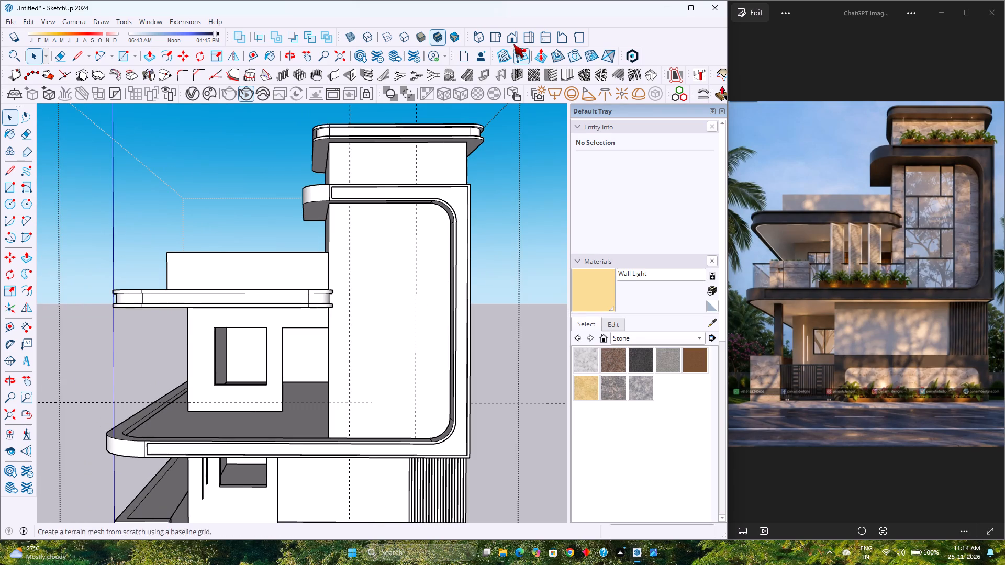
# Draw a 4'10" by 14'7" rectangle on the tower's front wall, between the vertical guides, from the frame's upper inner edge to the horizontal guide.
pyautogui.click(512, 40)
pyautogui.scroll(-4, 342, 321)
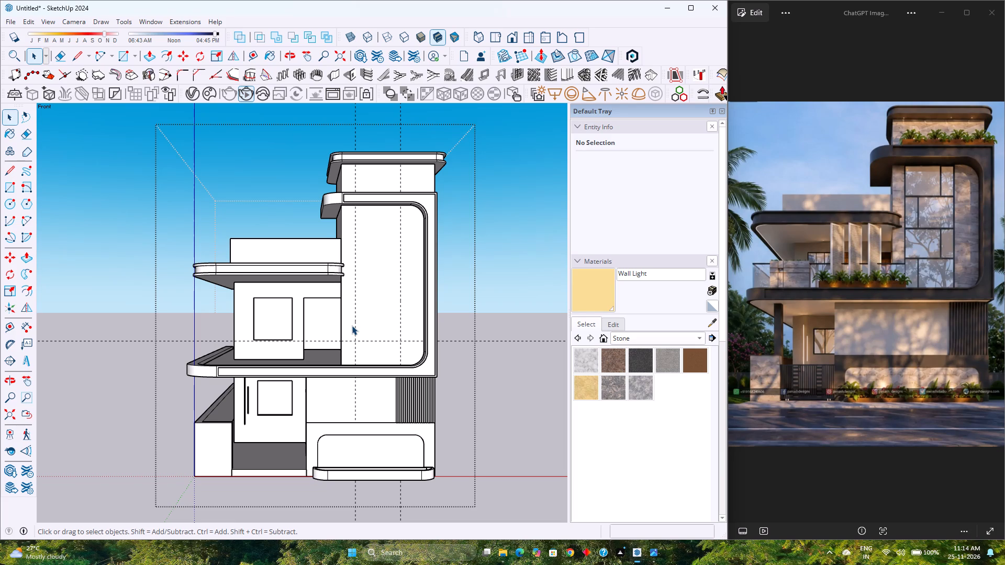
pyautogui.scroll(1, 338, 265)
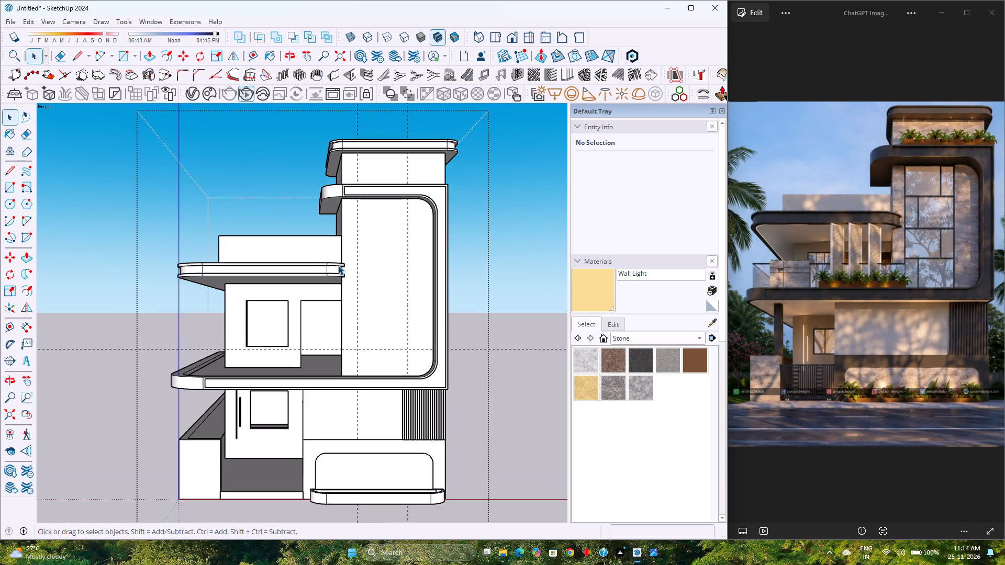
pyautogui.scroll(3, 338, 265)
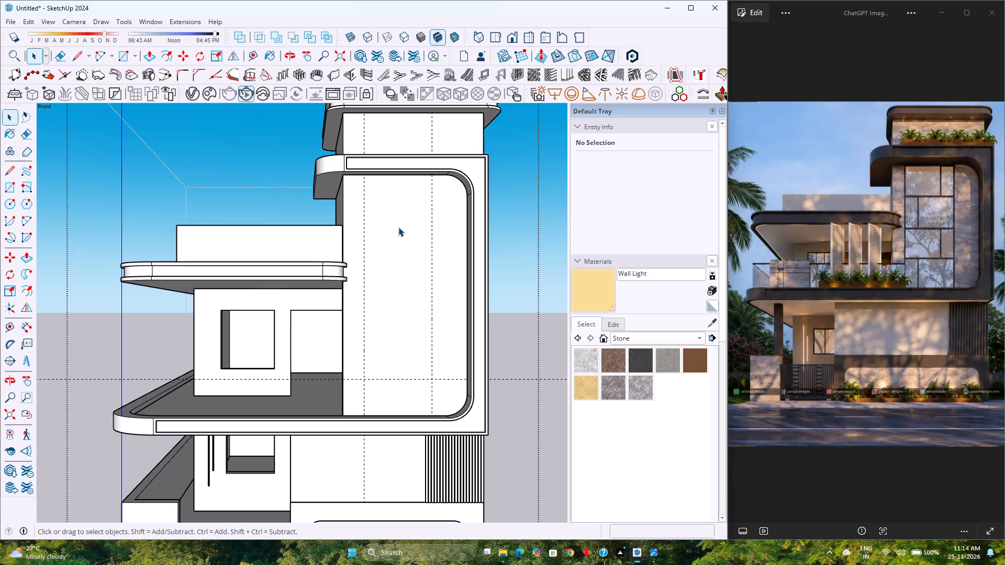
pyautogui.scroll(1, 395, 186)
pyautogui.moveTo(395, 186); pyautogui.dragTo(388, 158, button='middle')
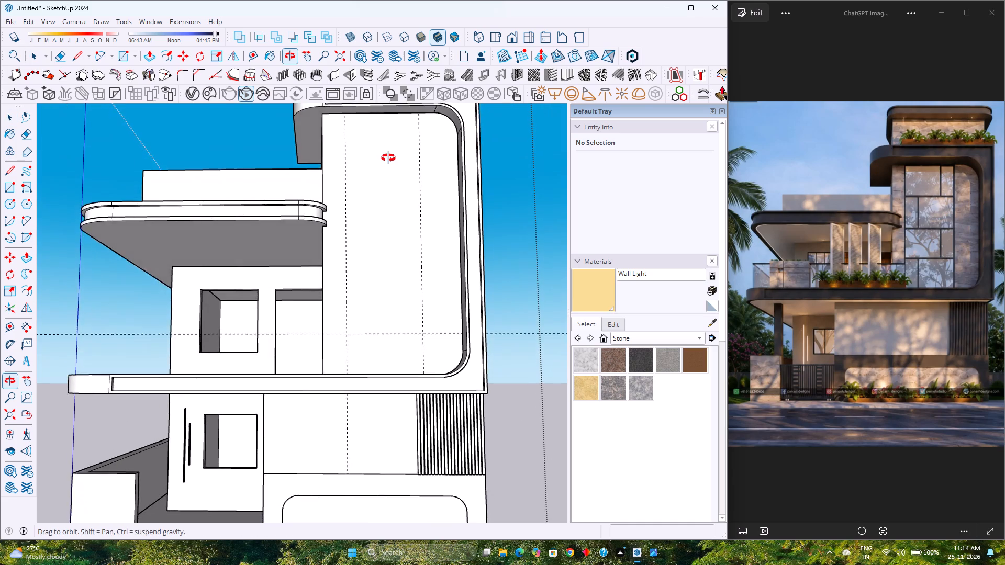
pyautogui.moveTo(388, 158); pyautogui.dragTo(388, 180, button='middle')
pyautogui.middleClick(388, 180)
pyautogui.scroll(-3, 388, 183)
pyautogui.moveTo(388, 185); pyautogui.dragTo(394, 196, button='middle')
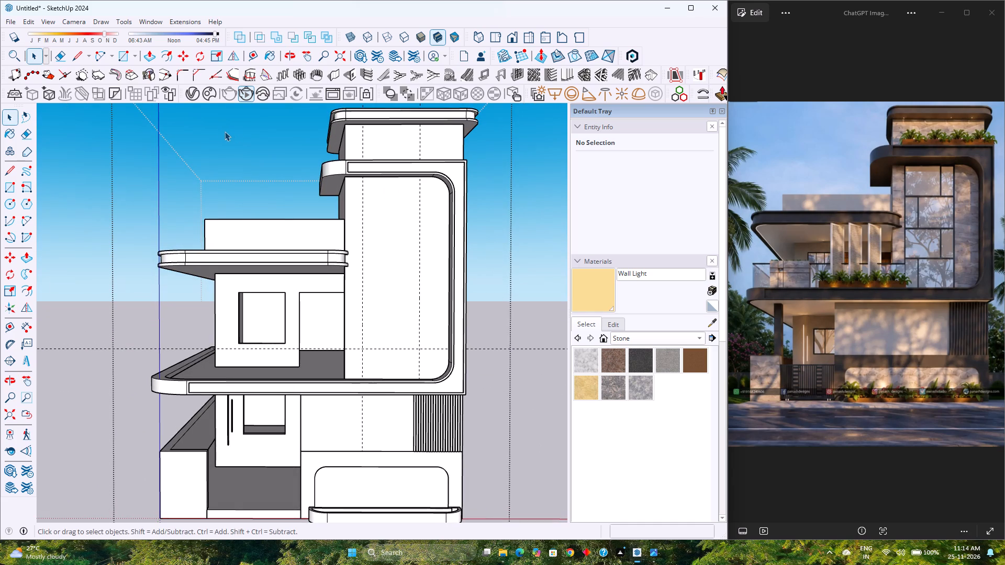
pyautogui.click(127, 60)
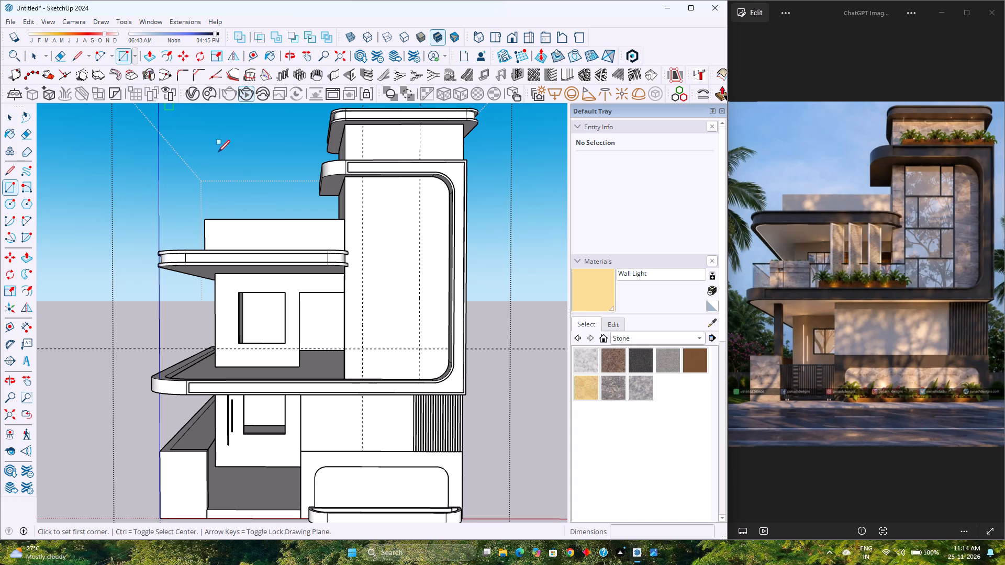
pyautogui.click(363, 179)
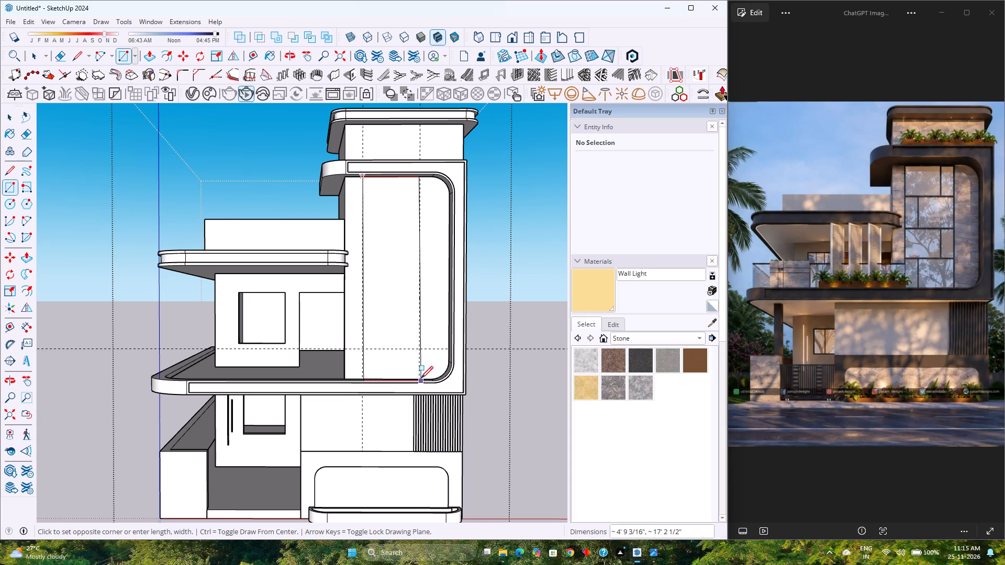
pyautogui.scroll(4, 421, 378)
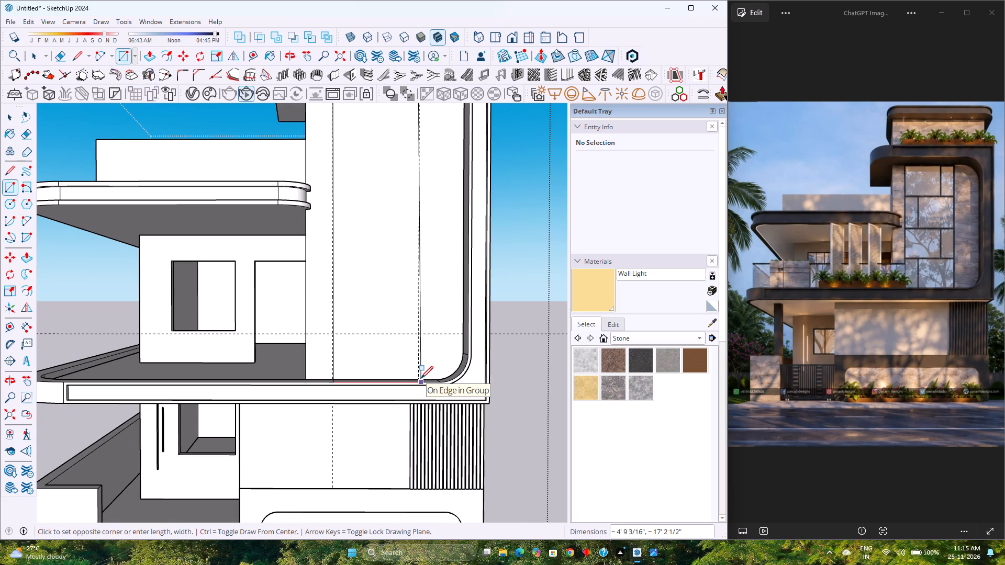
pyautogui.press('Left')
pyautogui.scroll(3, 421, 374)
pyautogui.moveTo(421, 377); pyautogui.dragTo(421, 429, button='middle')
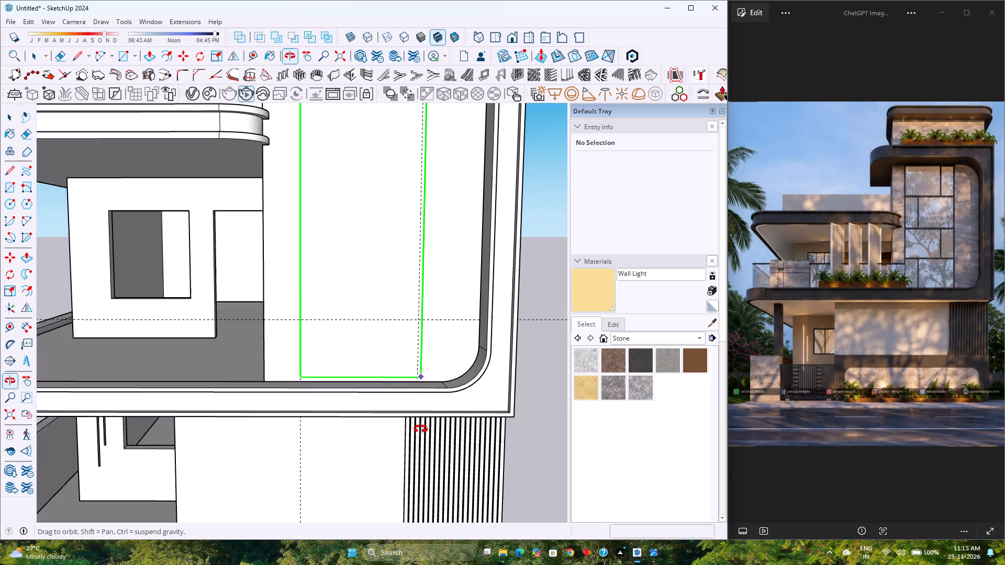
pyautogui.moveTo(421, 429); pyautogui.dragTo(421, 442, button='middle')
pyautogui.scroll(13, 422, 387)
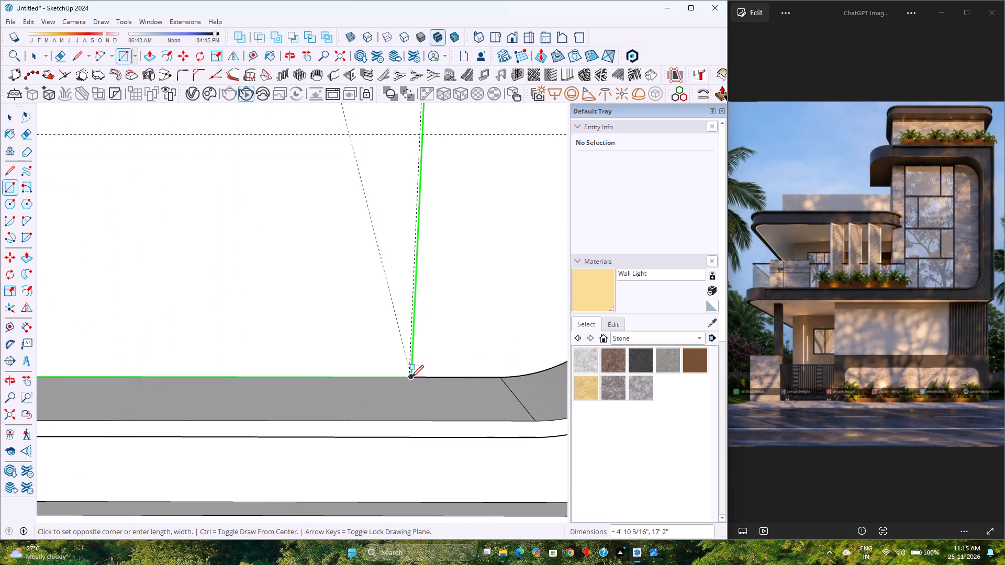
pyautogui.scroll(-4, 411, 376)
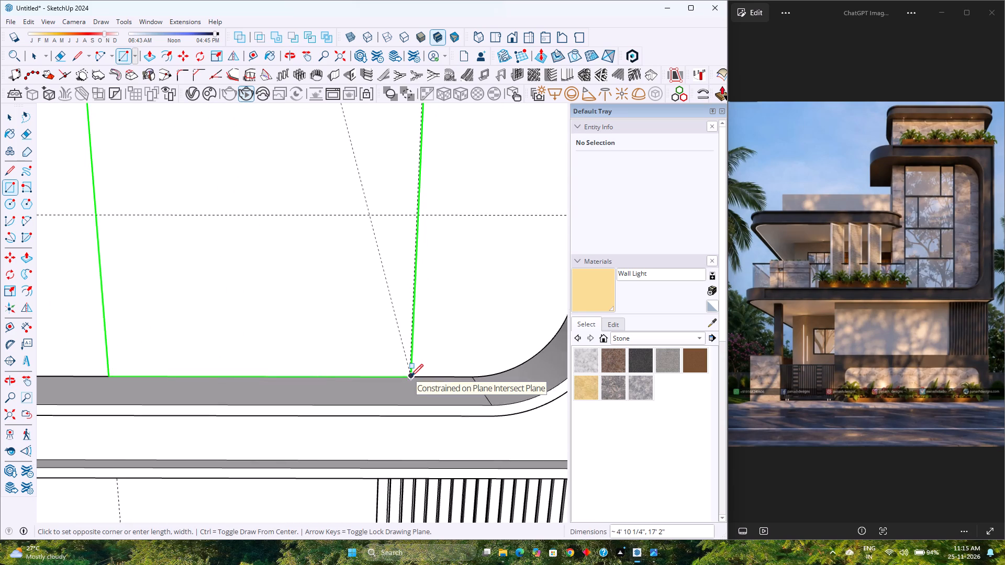
pyautogui.scroll(-8, 411, 376)
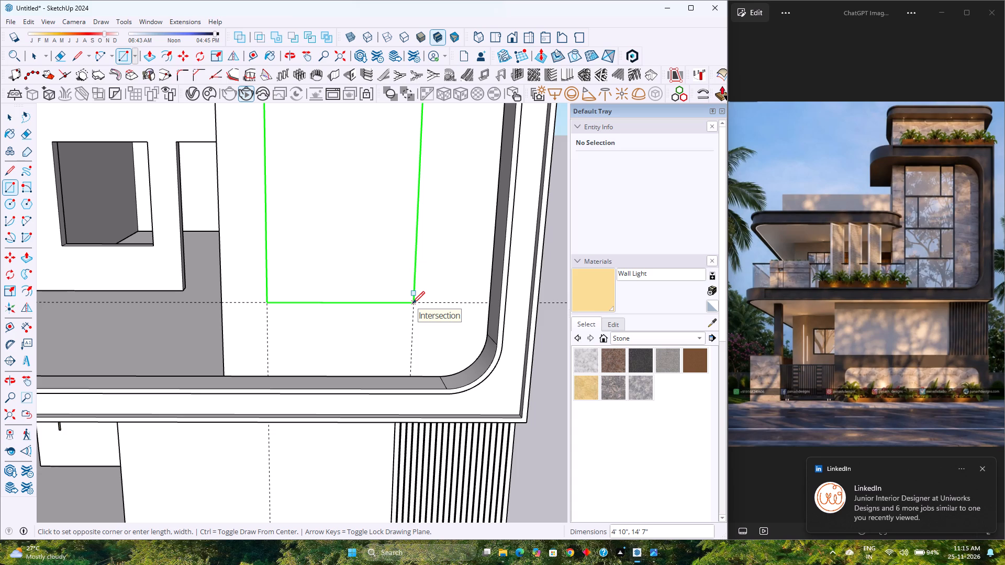
pyautogui.click(412, 303)
pyautogui.press('space')
# Group the new window rectangle's face and edges on the tower front.
pyautogui.doubleClick(372, 256)
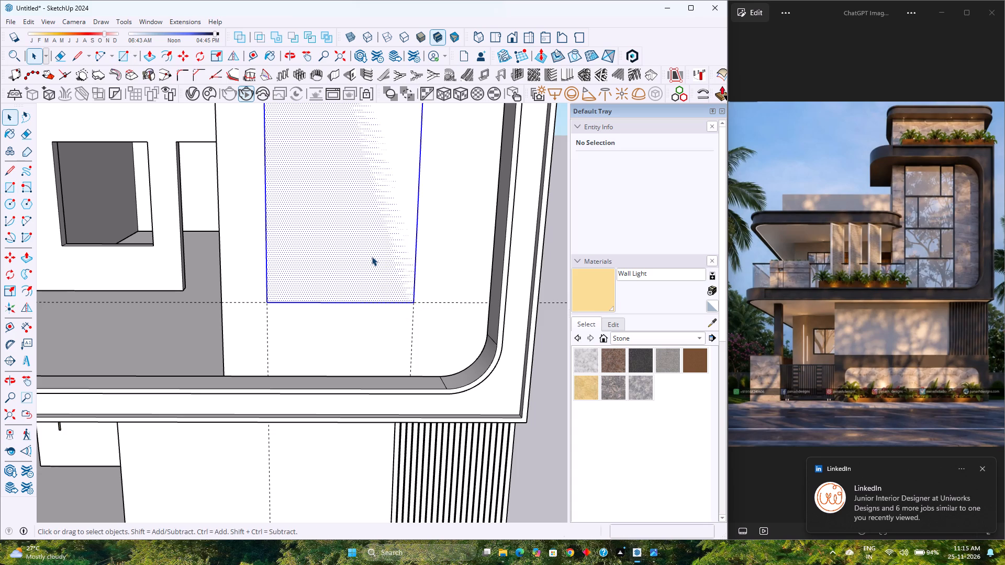
pyautogui.rightClick(372, 256)
pyautogui.click(423, 357)
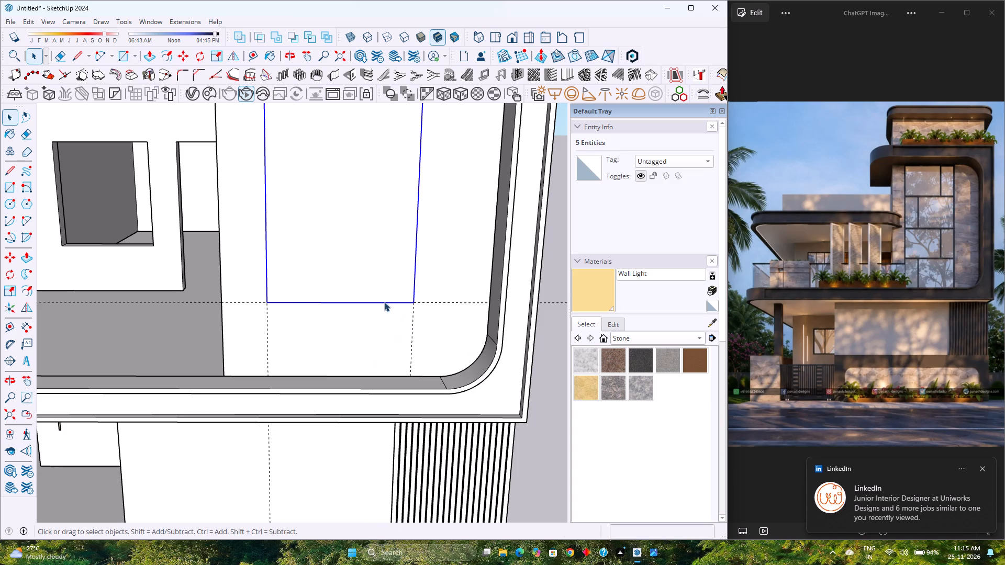
# Inside the window group, move the rectangle's bottom edge straight down to the frame's lower inner edge, and exit the group.
pyautogui.doubleClick(369, 263)
pyautogui.click(366, 303)
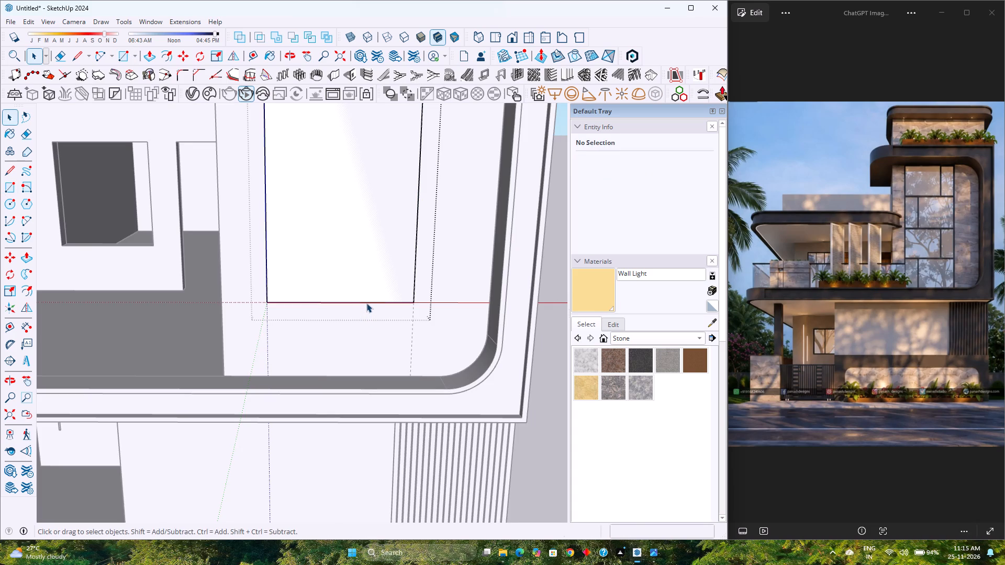
pyautogui.press('m')
pyautogui.click(414, 301)
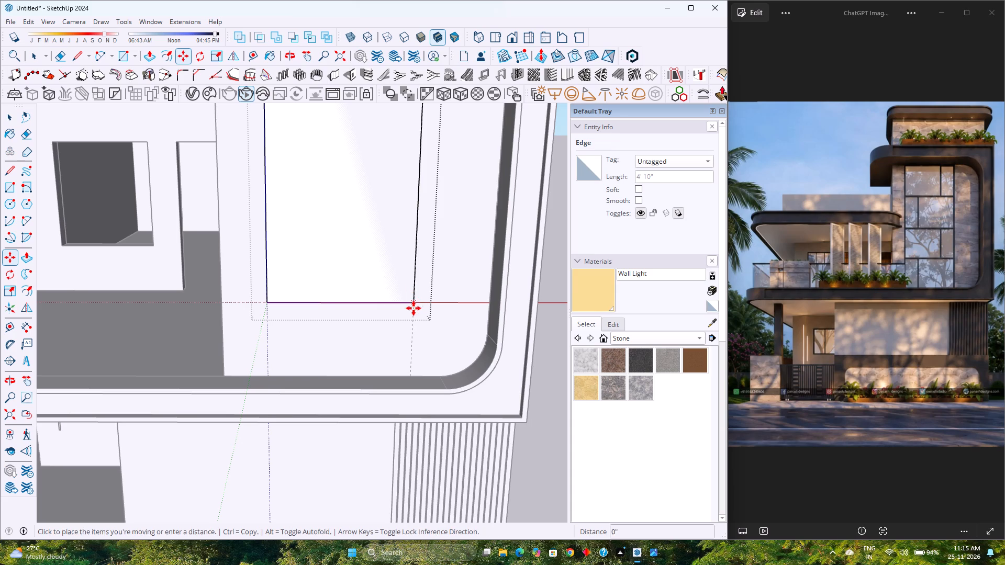
pyautogui.press('Up')
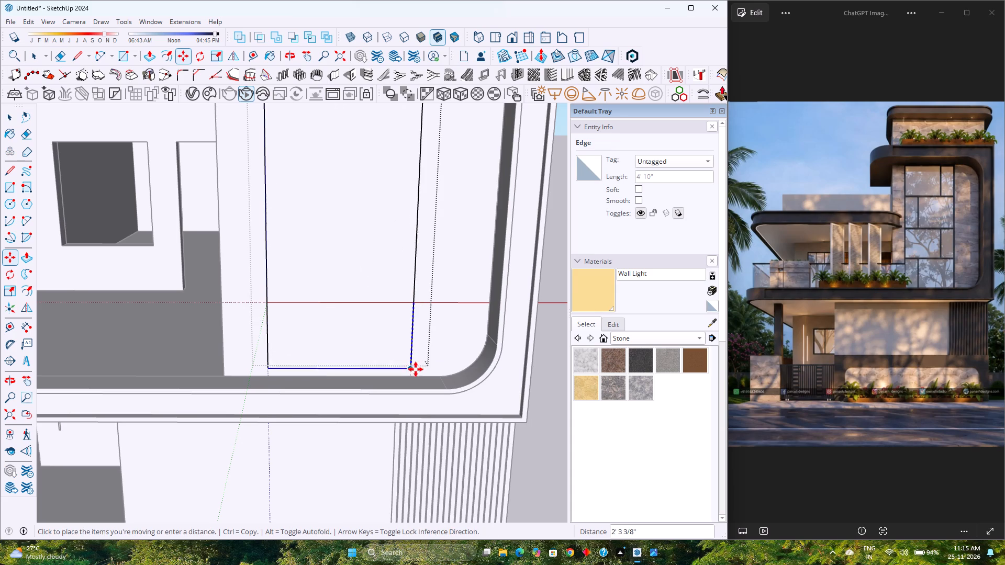
pyautogui.click(412, 376)
pyautogui.scroll(-5, 401, 344)
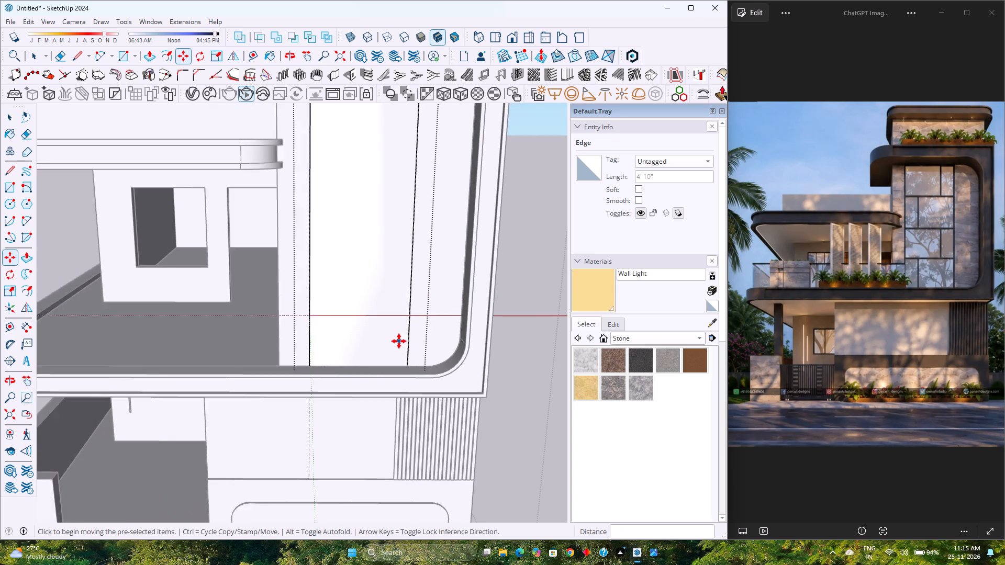
pyautogui.scroll(-6, 399, 341)
pyautogui.press('space')
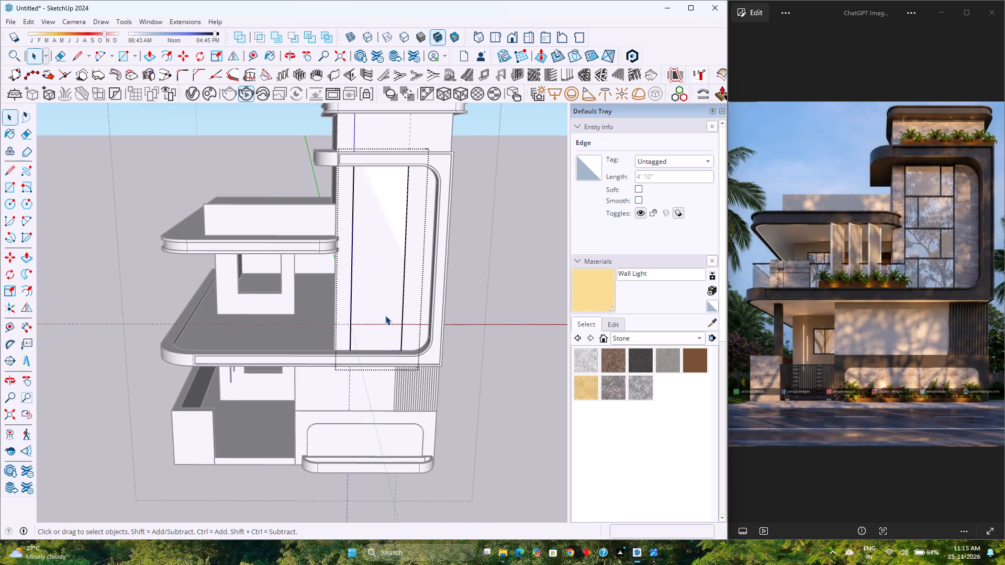
pyautogui.click(520, 258)
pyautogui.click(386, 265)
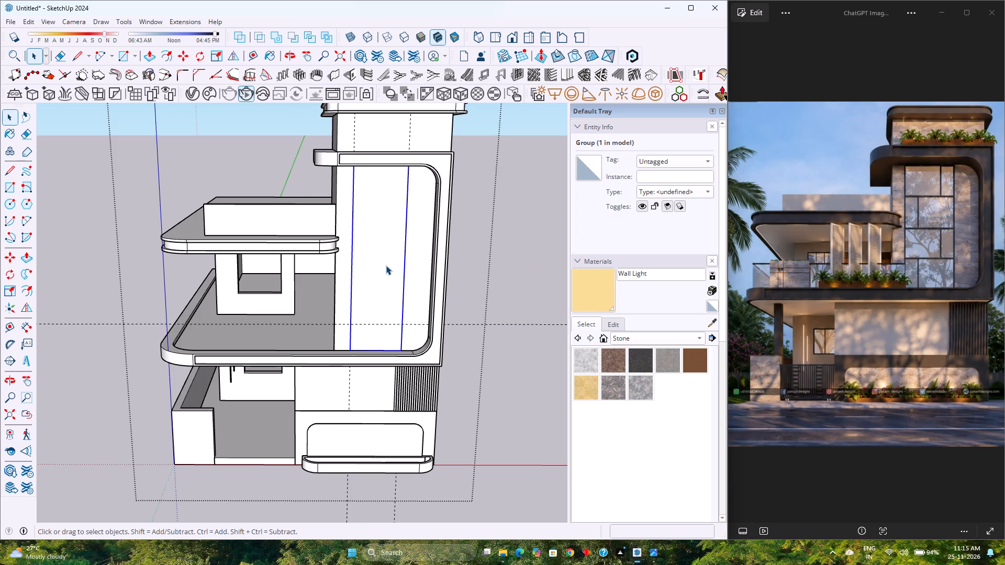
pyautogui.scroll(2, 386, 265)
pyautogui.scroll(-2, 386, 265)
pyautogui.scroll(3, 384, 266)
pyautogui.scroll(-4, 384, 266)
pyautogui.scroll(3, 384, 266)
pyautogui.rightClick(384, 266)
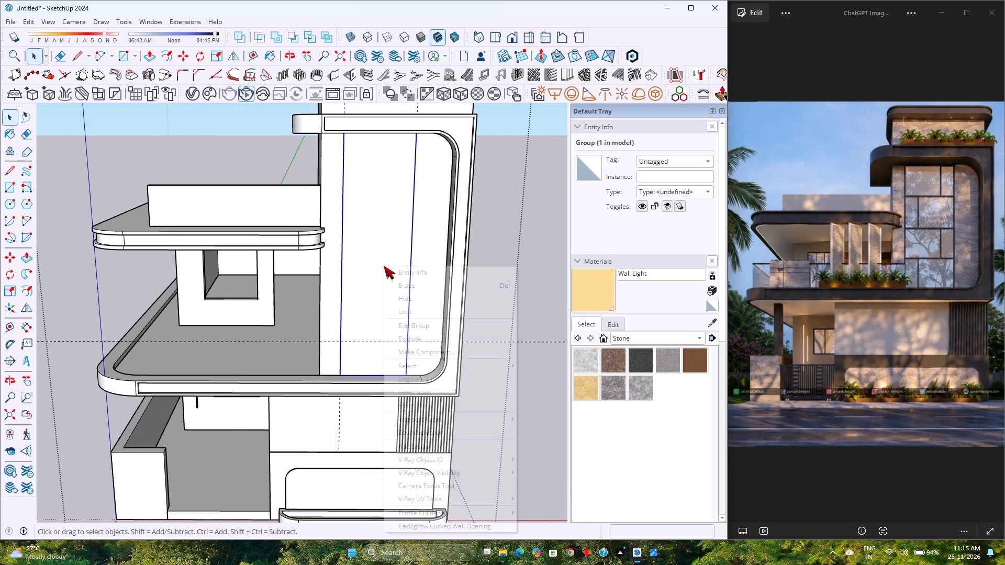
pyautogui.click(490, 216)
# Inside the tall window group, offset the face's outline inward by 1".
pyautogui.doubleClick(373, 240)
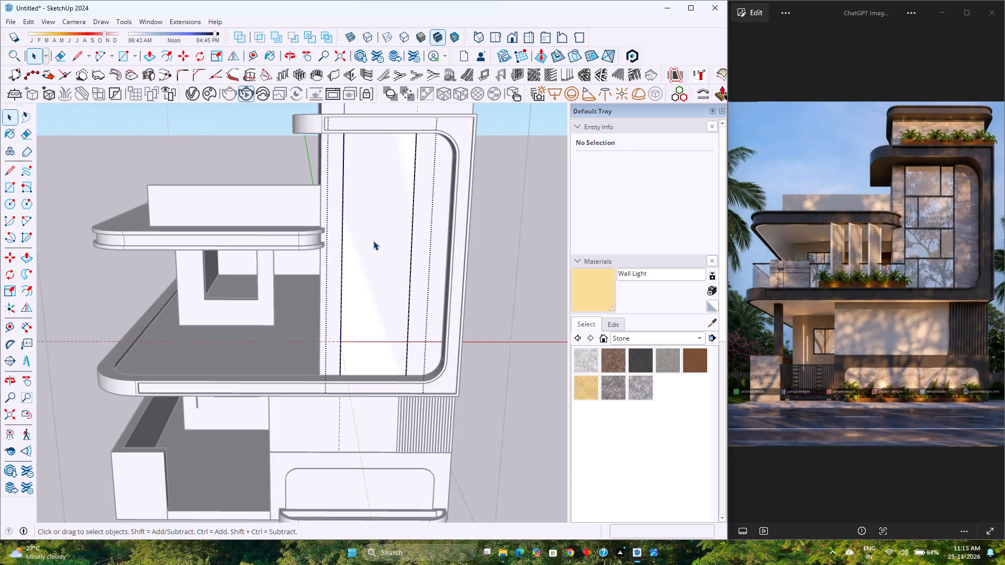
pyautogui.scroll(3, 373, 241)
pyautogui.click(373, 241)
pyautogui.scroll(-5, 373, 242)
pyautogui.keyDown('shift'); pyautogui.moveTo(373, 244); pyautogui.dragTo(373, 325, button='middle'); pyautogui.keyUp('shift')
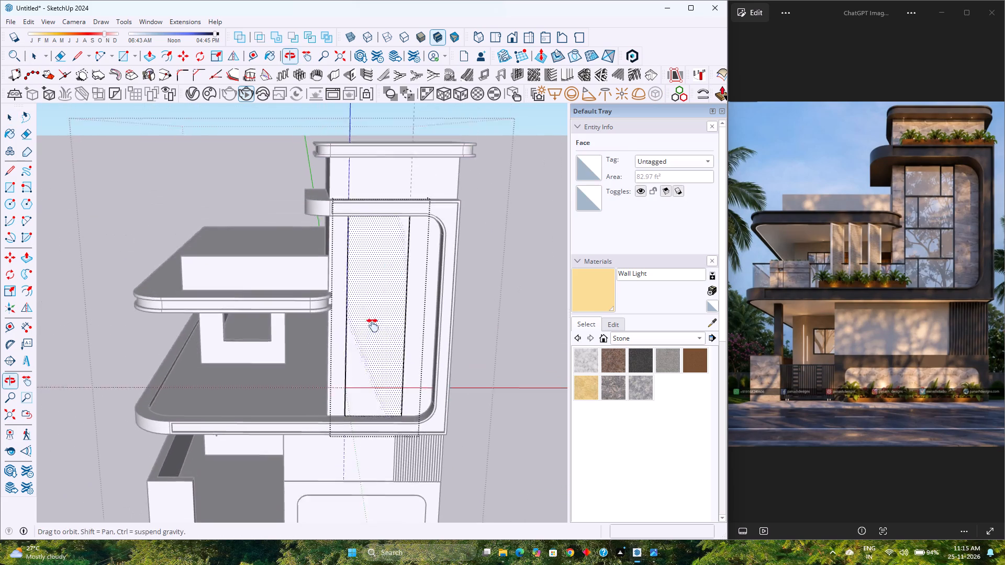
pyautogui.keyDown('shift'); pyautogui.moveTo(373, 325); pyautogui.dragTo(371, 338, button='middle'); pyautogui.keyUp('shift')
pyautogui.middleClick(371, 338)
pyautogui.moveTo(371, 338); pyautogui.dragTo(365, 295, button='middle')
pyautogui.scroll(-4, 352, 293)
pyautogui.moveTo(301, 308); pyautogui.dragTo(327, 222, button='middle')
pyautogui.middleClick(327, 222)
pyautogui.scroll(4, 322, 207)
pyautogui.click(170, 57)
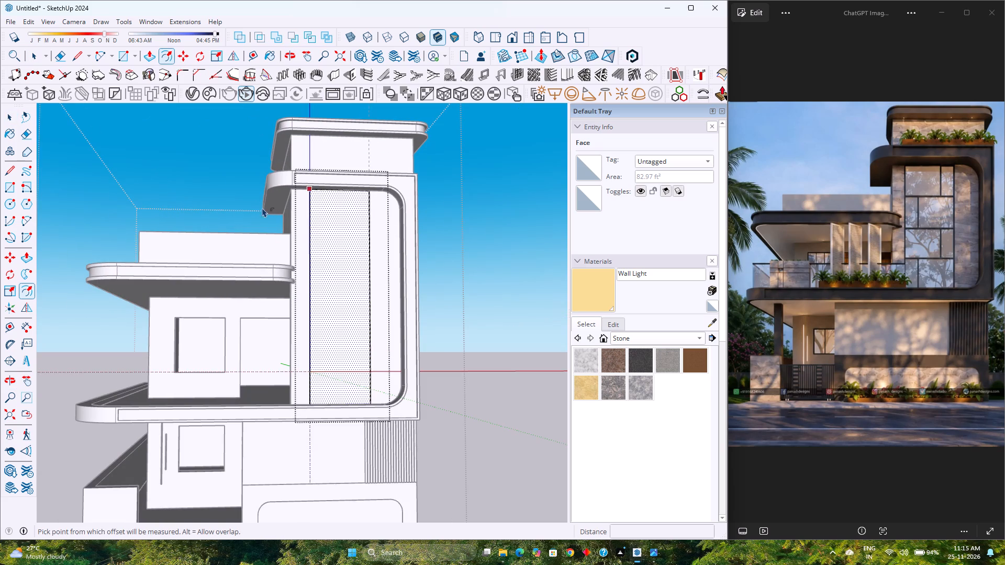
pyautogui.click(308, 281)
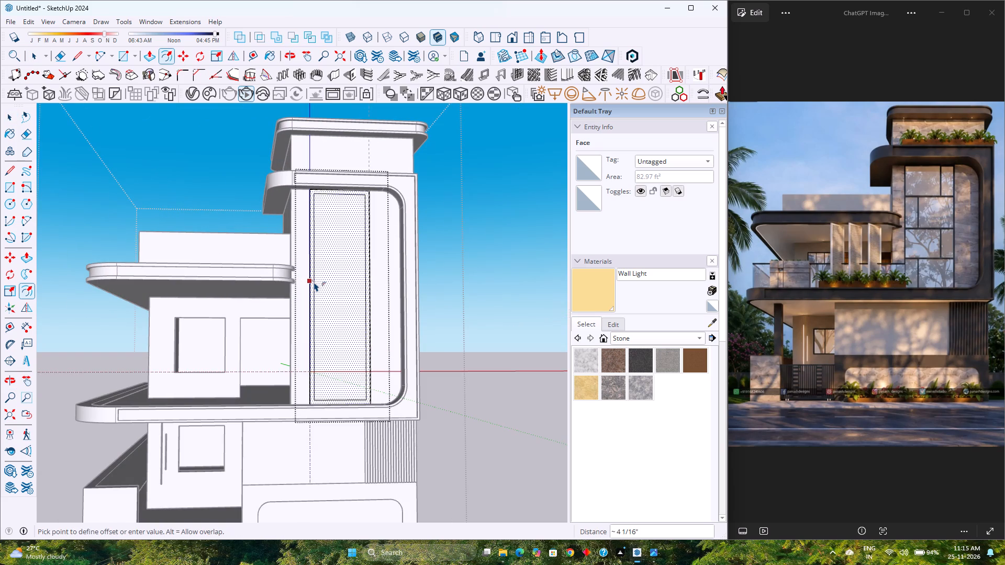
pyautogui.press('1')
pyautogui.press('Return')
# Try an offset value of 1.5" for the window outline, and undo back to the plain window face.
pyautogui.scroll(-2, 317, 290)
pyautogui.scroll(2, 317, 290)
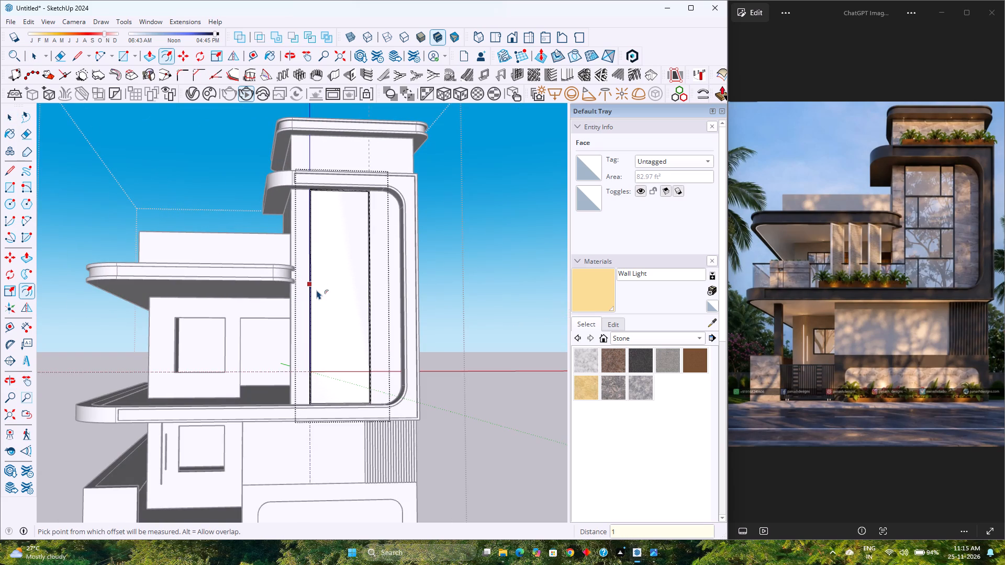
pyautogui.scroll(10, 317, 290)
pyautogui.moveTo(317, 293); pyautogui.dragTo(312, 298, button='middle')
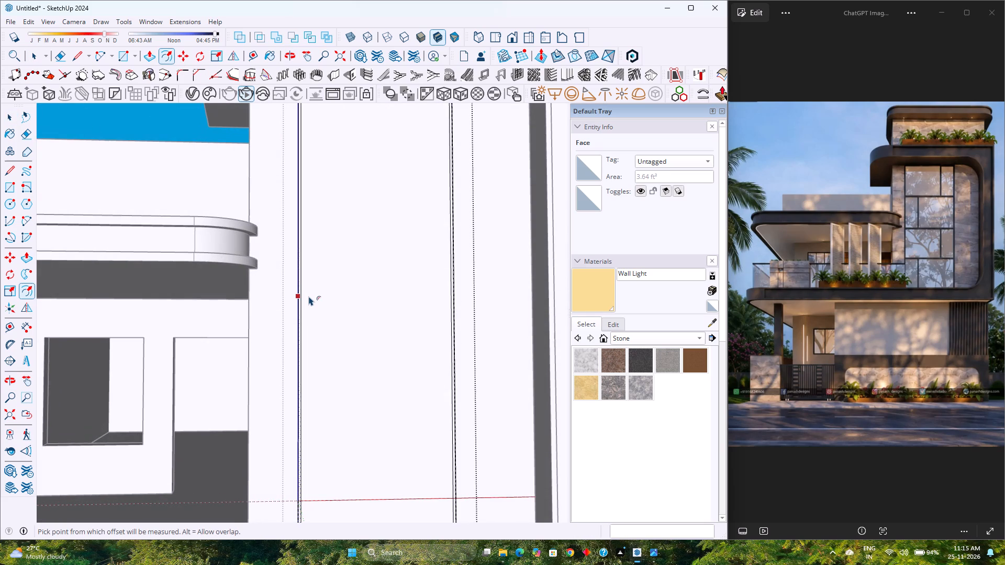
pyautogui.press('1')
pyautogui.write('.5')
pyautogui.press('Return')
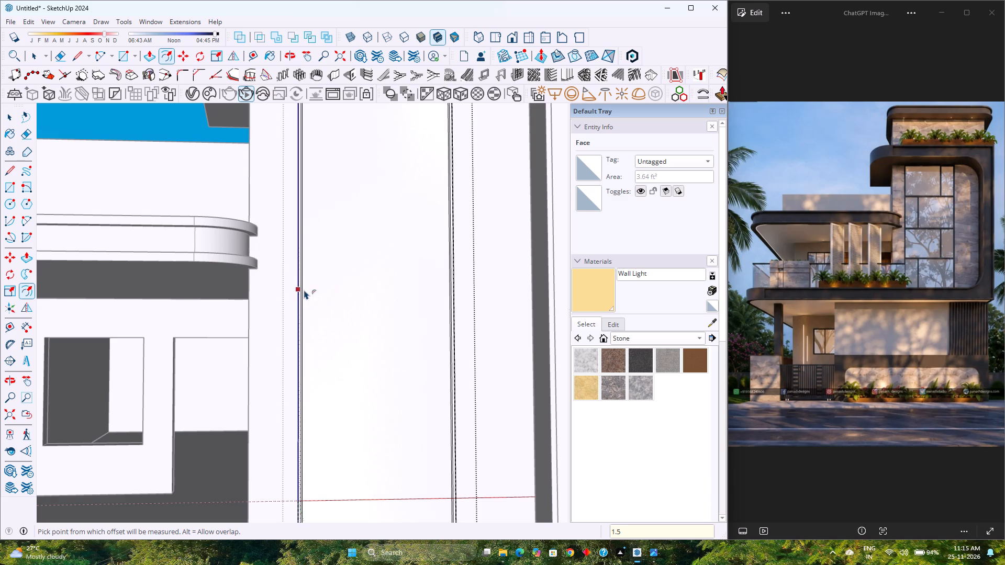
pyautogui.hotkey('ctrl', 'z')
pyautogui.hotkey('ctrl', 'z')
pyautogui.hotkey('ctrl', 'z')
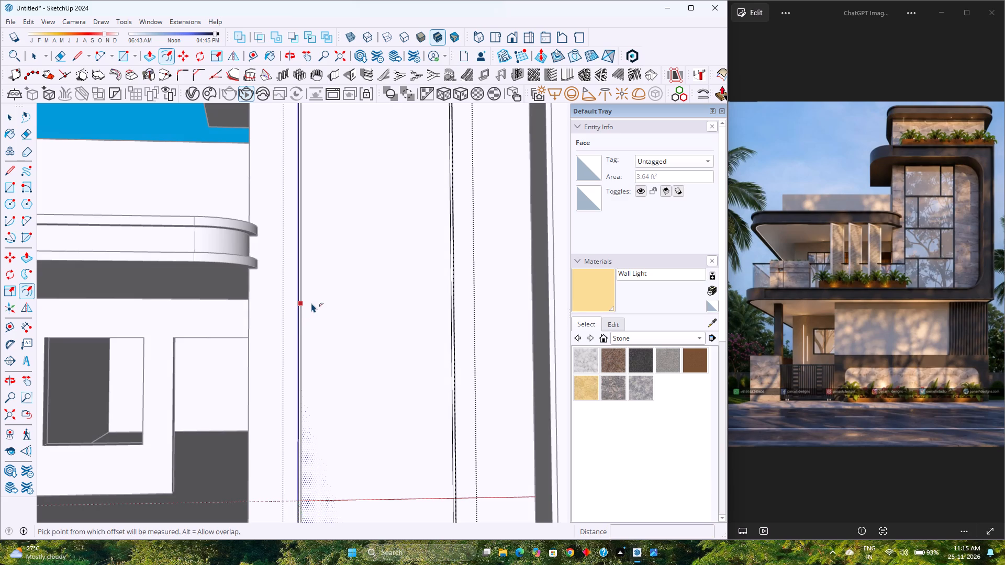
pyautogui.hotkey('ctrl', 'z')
# Offset the tall window face's outline inward by 1.5" to form the outer frame border.
pyautogui.click(298, 314)
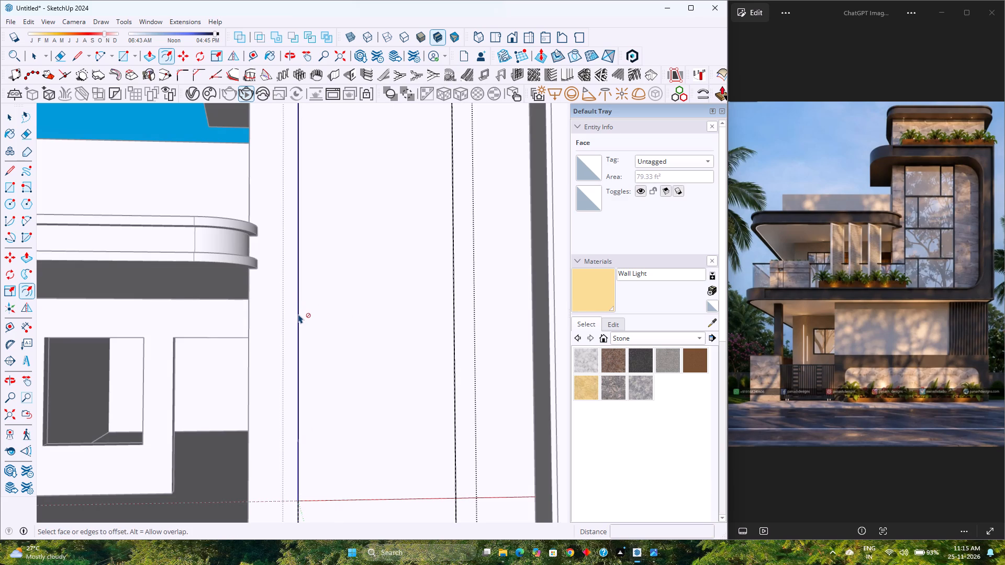
pyautogui.click(306, 310)
pyautogui.write('1.5')
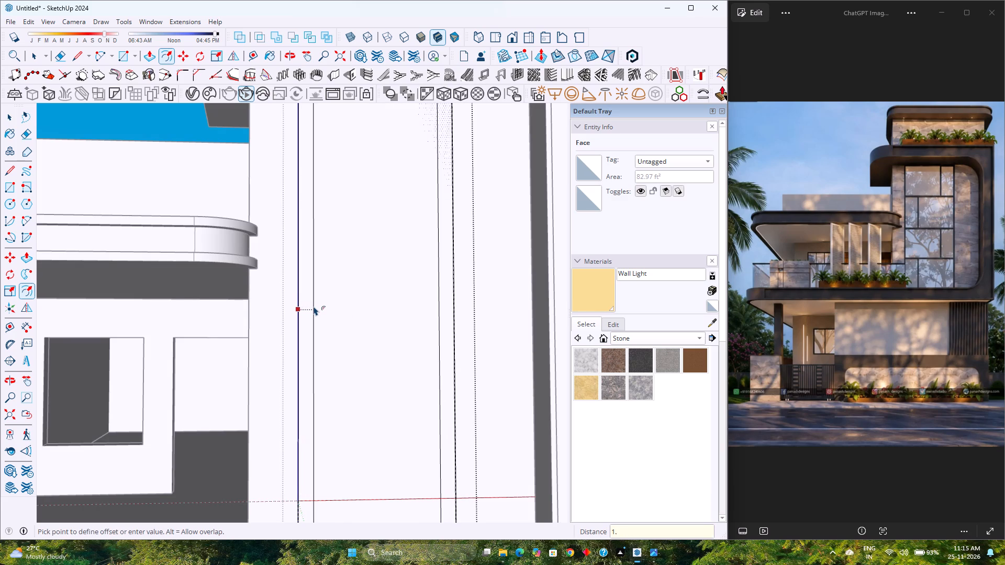
pyautogui.press('Return')
pyautogui.scroll(-8, 315, 306)
pyautogui.press('space')
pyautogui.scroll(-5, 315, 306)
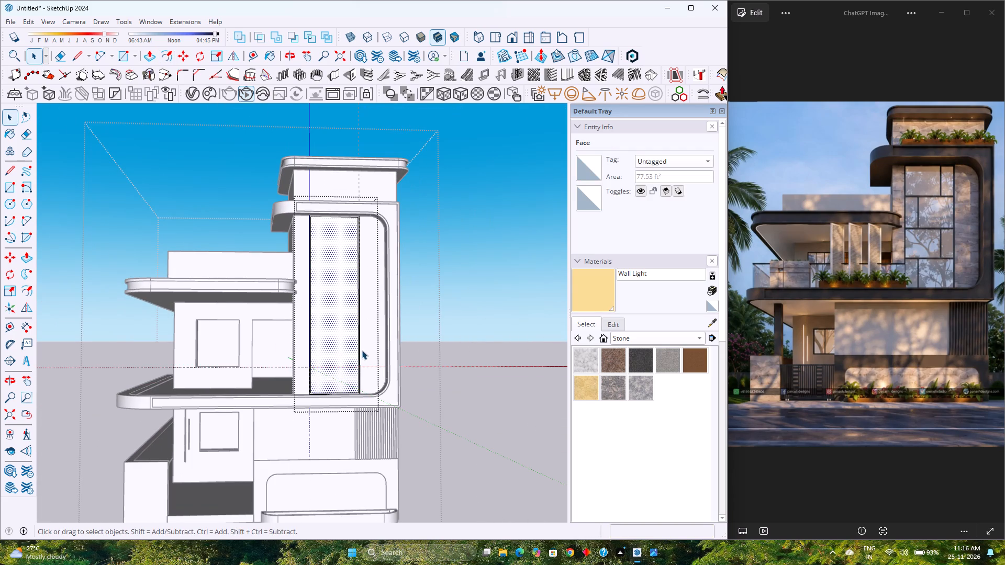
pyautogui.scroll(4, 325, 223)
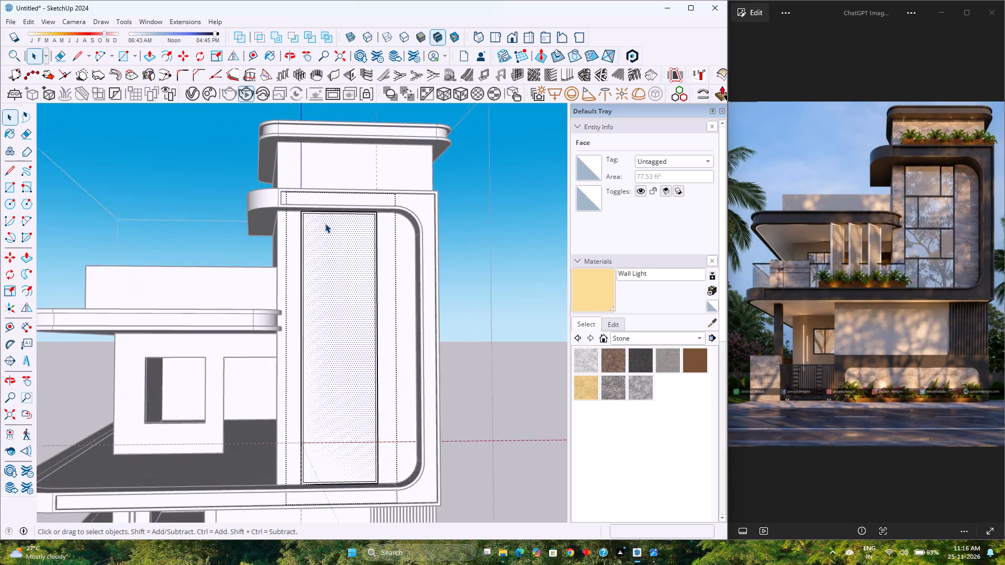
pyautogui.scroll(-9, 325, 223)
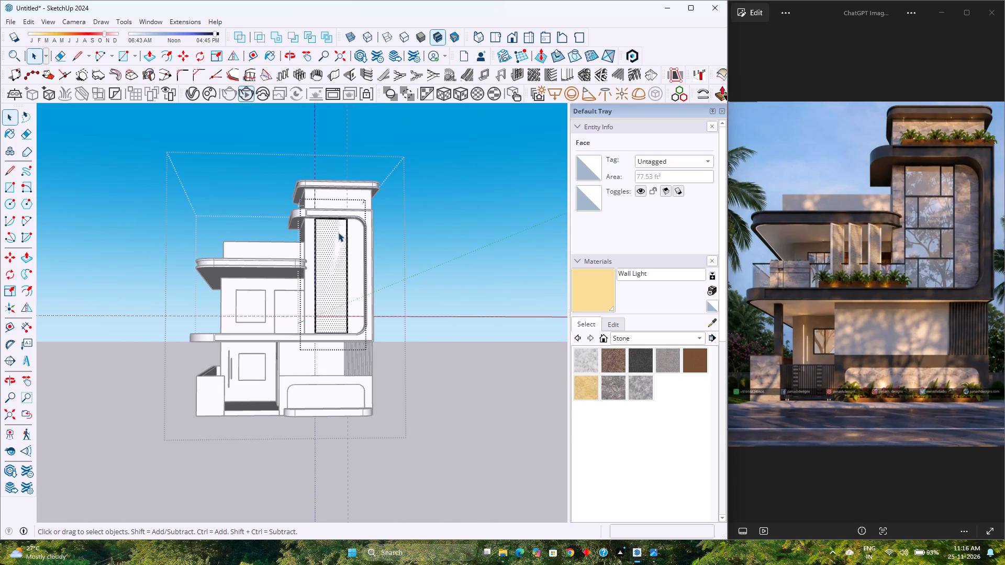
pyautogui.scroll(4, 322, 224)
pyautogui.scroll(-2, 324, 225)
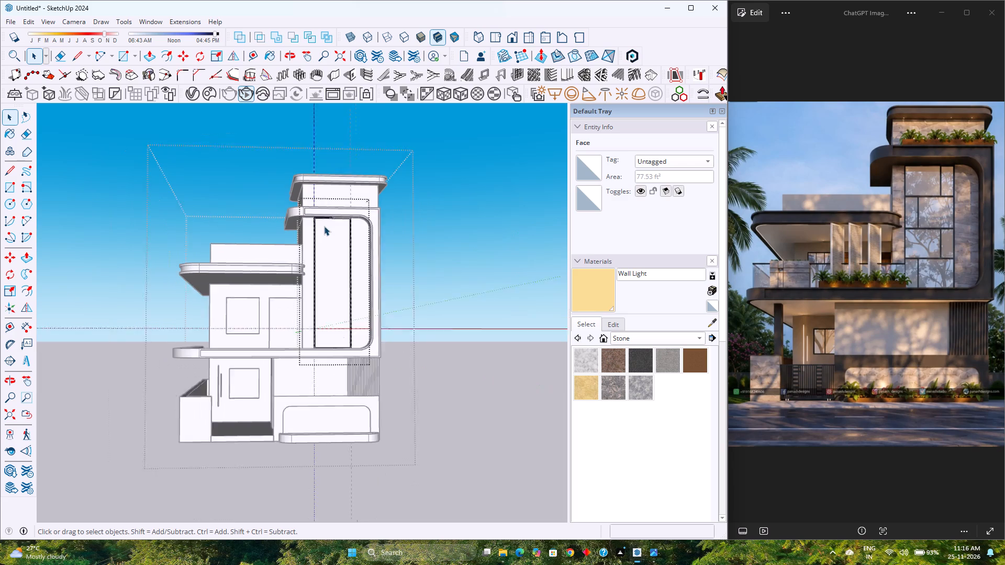
# Examine the tall tower window and the house front from several angles against the reference image.
pyautogui.scroll(-1, 324, 226)
pyautogui.moveTo(329, 301); pyautogui.dragTo(306, 258, button='middle')
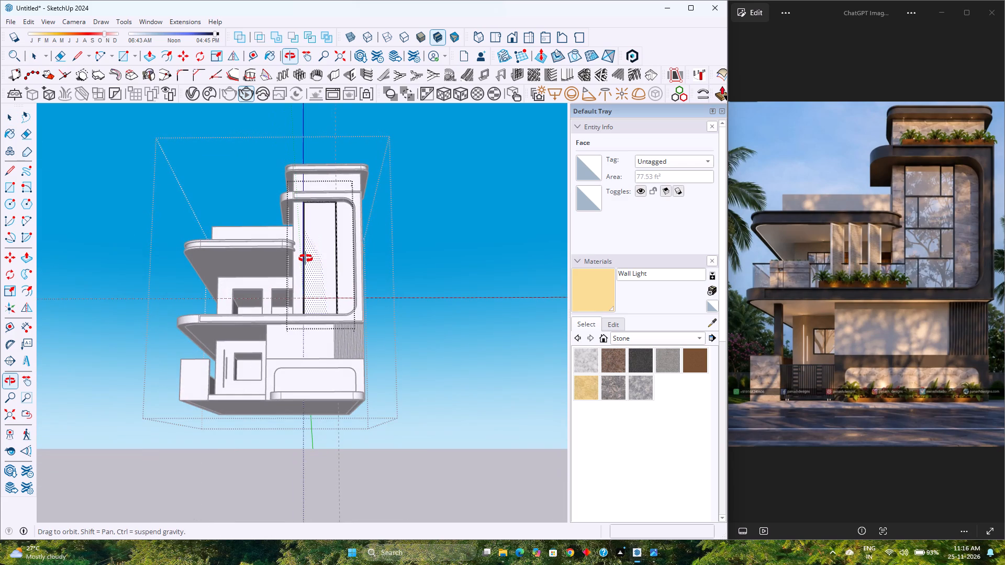
pyautogui.moveTo(306, 258); pyautogui.dragTo(306, 272, button='middle')
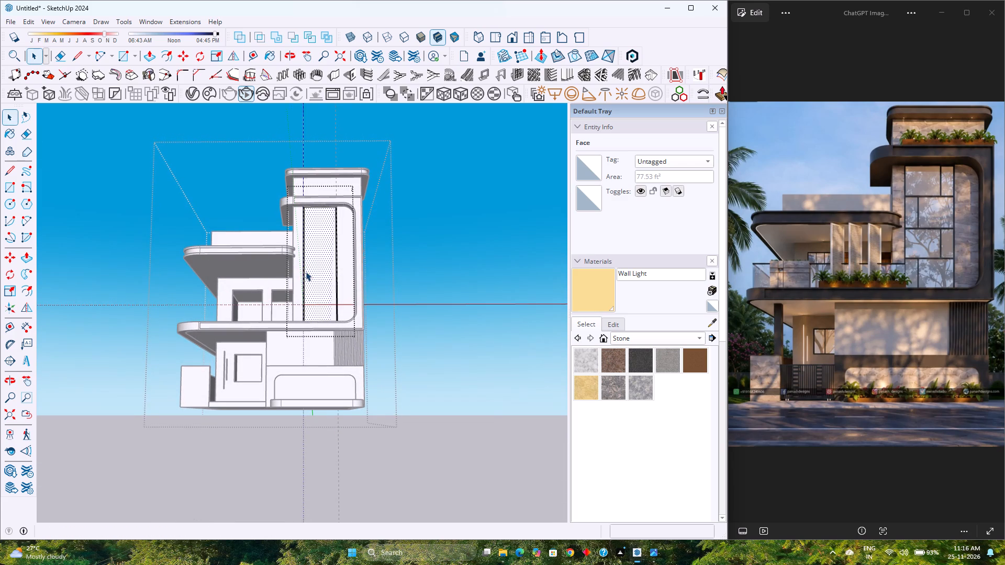
pyautogui.scroll(-3, 306, 272)
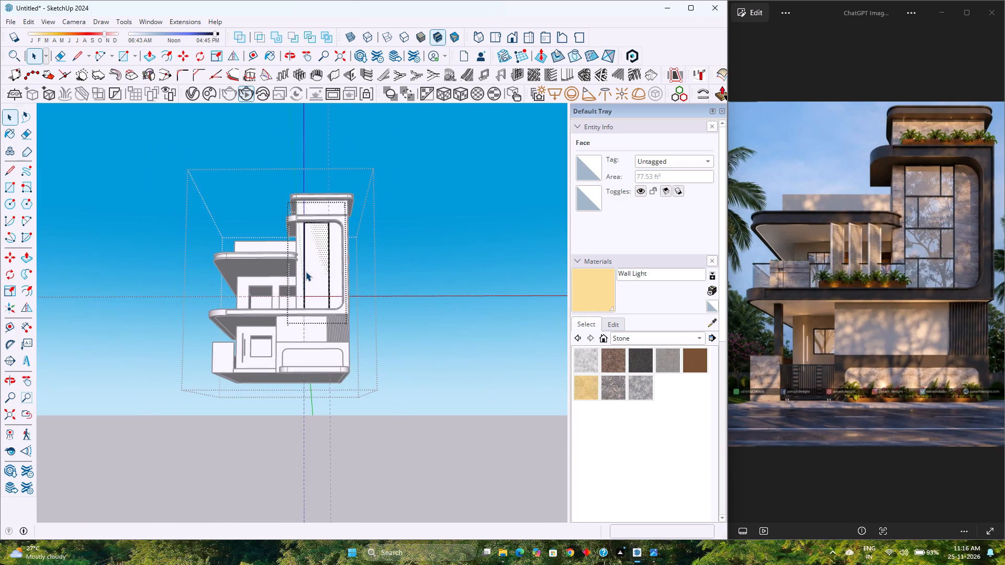
pyautogui.scroll(3, 306, 272)
pyautogui.scroll(-1, 306, 272)
pyautogui.moveTo(306, 272); pyautogui.dragTo(307, 282, button='middle')
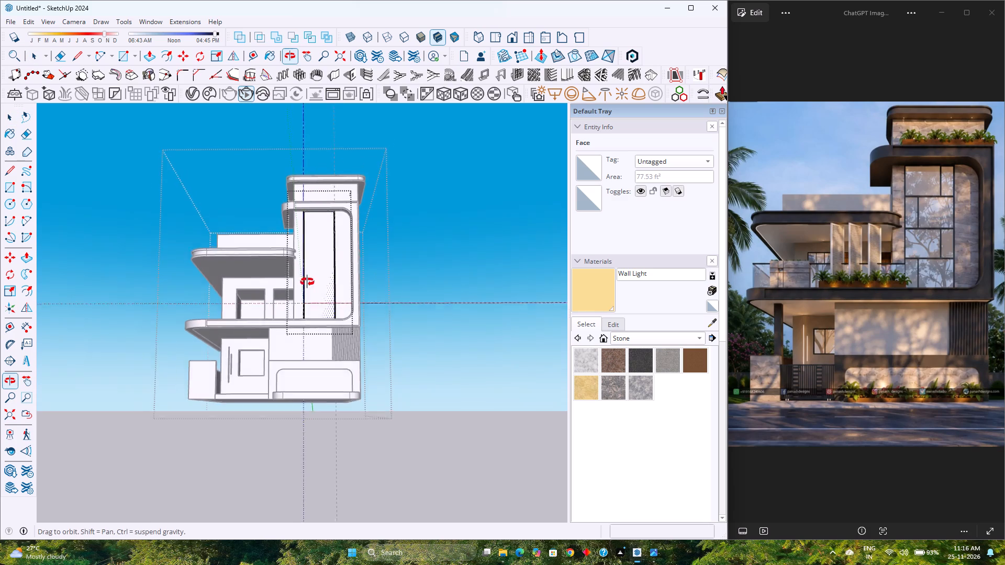
pyautogui.moveTo(307, 282); pyautogui.dragTo(302, 319, button='middle')
pyautogui.middleClick(302, 319)
pyautogui.scroll(3, 277, 314)
pyautogui.moveTo(277, 314); pyautogui.dragTo(461, 313, button='middle')
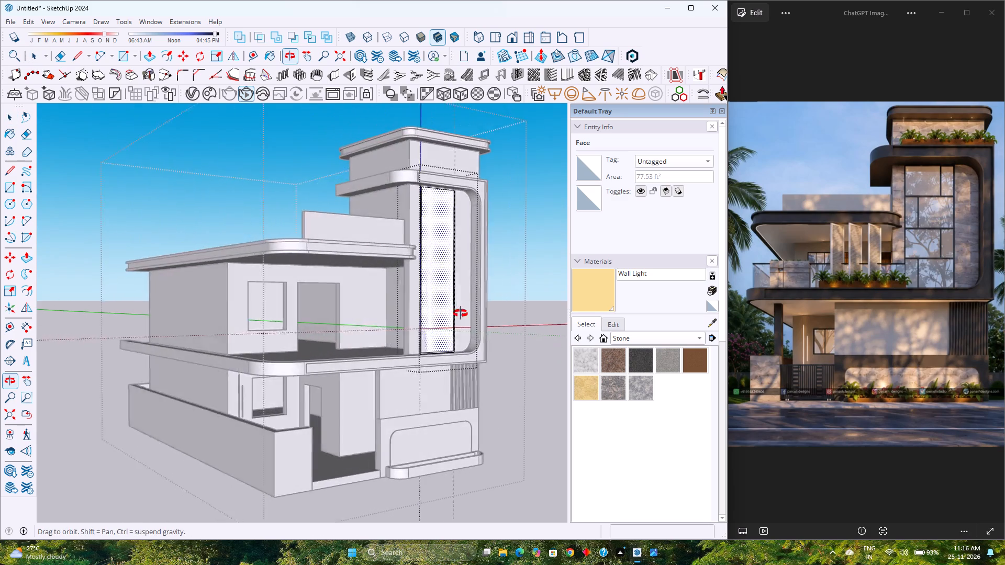
pyautogui.moveTo(461, 313); pyautogui.dragTo(333, 322, button='middle')
pyautogui.scroll(3, 333, 322)
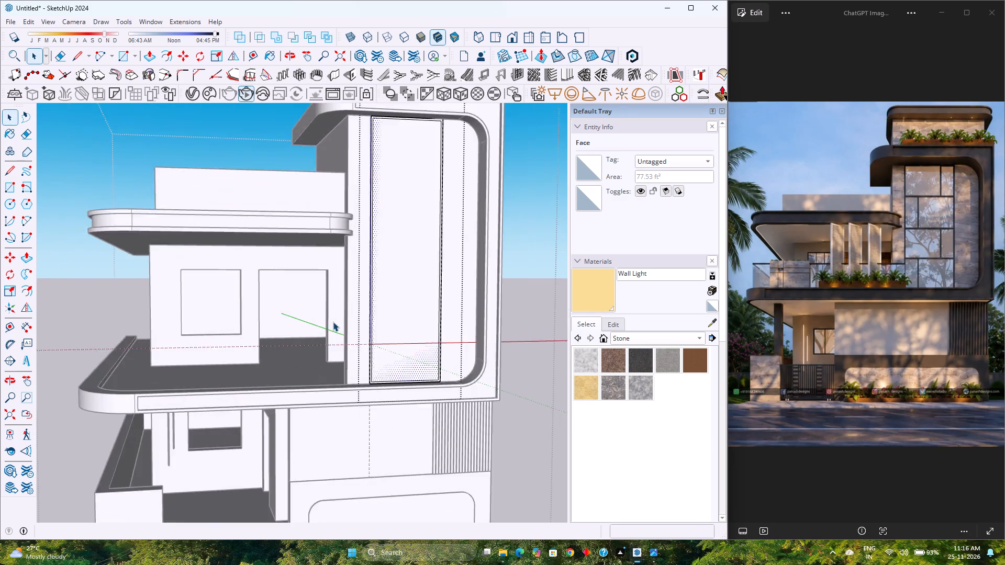
pyautogui.scroll(-4, 333, 322)
pyautogui.moveTo(332, 322); pyautogui.dragTo(294, 280, button='middle')
pyautogui.scroll(1, 332, 322)
pyautogui.middleClick(294, 280)
pyautogui.scroll(-3, 294, 280)
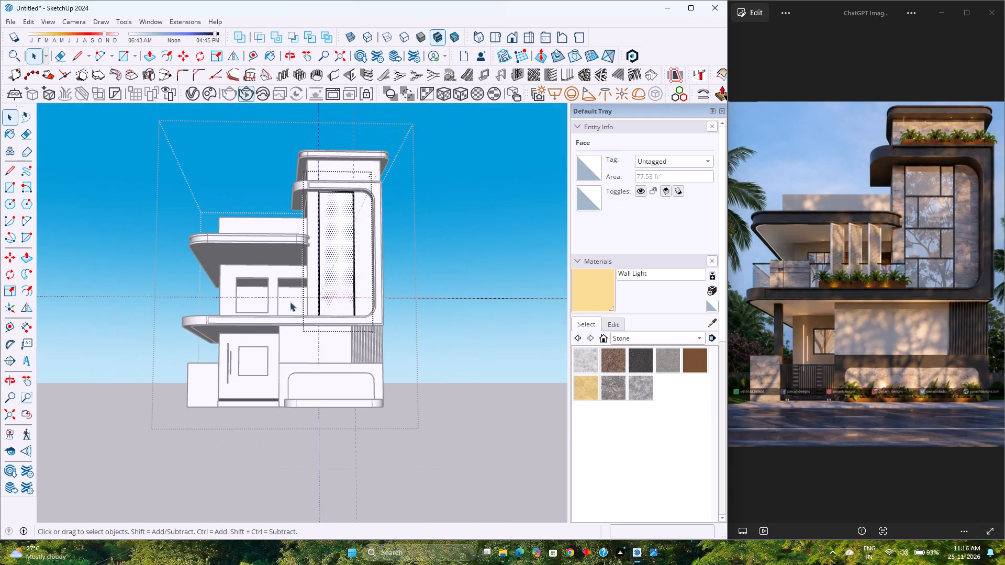
pyautogui.click(515, 40)
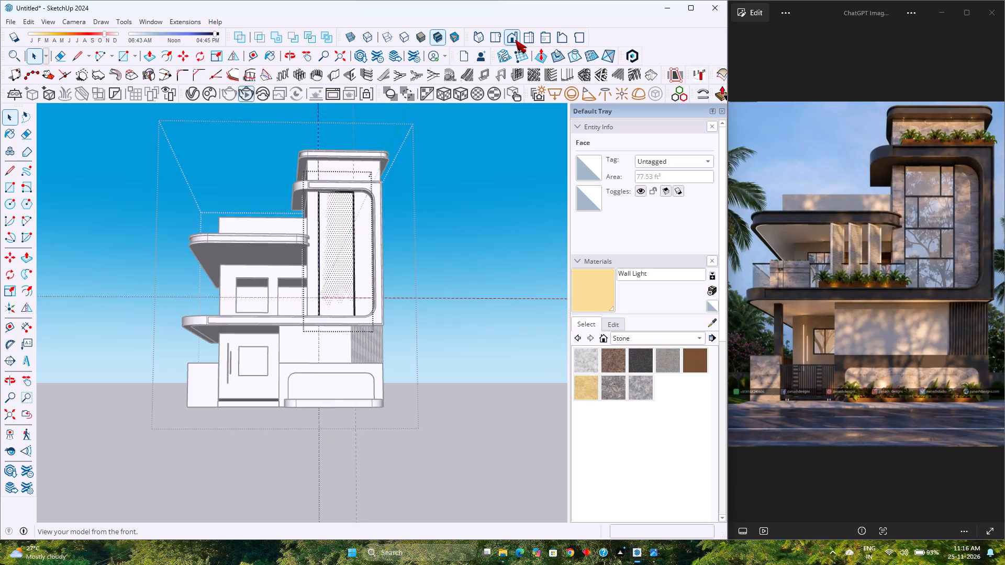
pyautogui.click(6, 414)
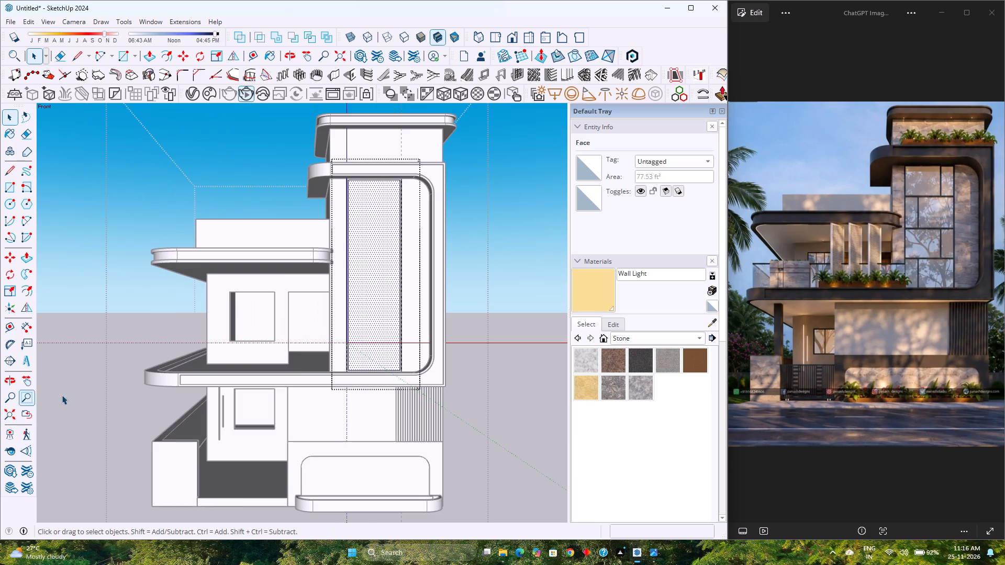
pyautogui.moveTo(300, 370); pyautogui.dragTo(297, 338, button='middle')
pyautogui.middleClick(297, 338)
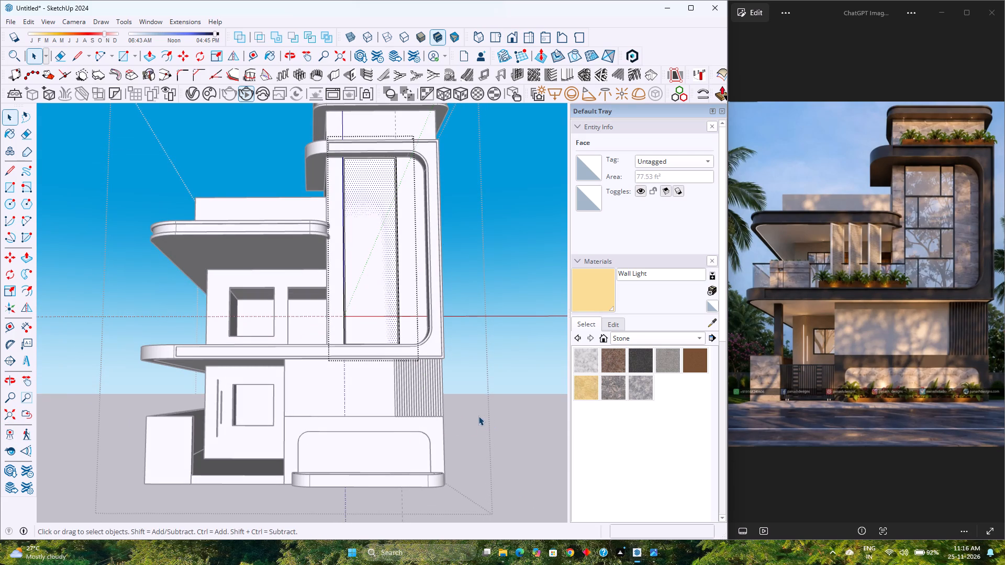
pyautogui.moveTo(371, 240); pyautogui.dragTo(383, 320, button='middle')
pyautogui.middleClick(383, 320)
pyautogui.middleClick(383, 320)
pyautogui.scroll(-5, 387, 308)
pyautogui.scroll(-3, 292, 319)
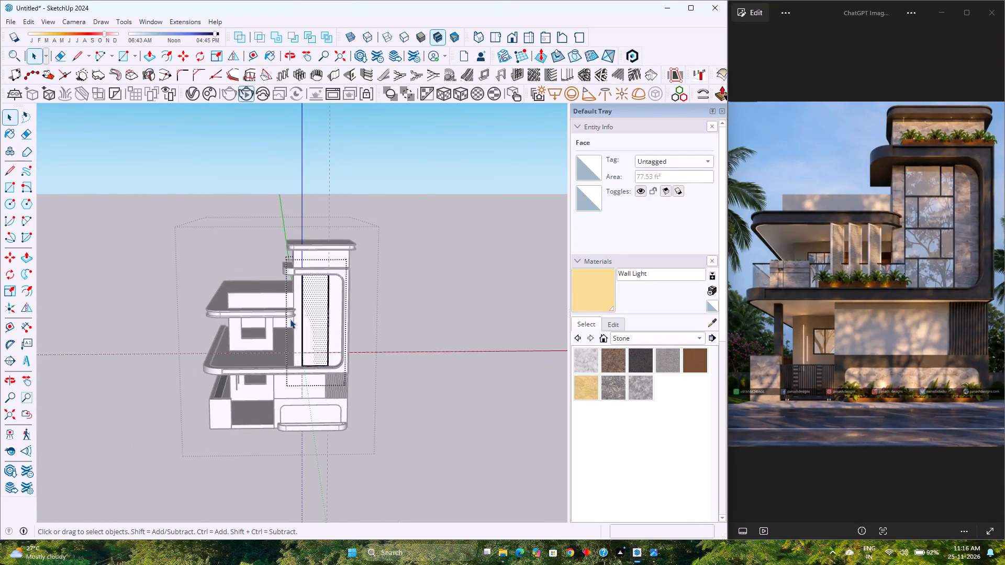
pyautogui.scroll(7, 146, 339)
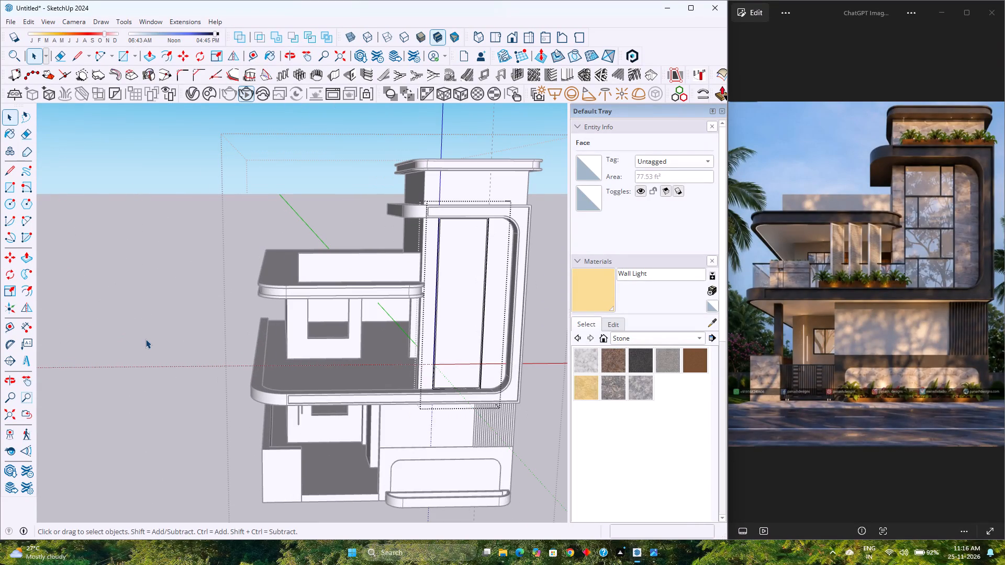
pyautogui.scroll(-3, 146, 339)
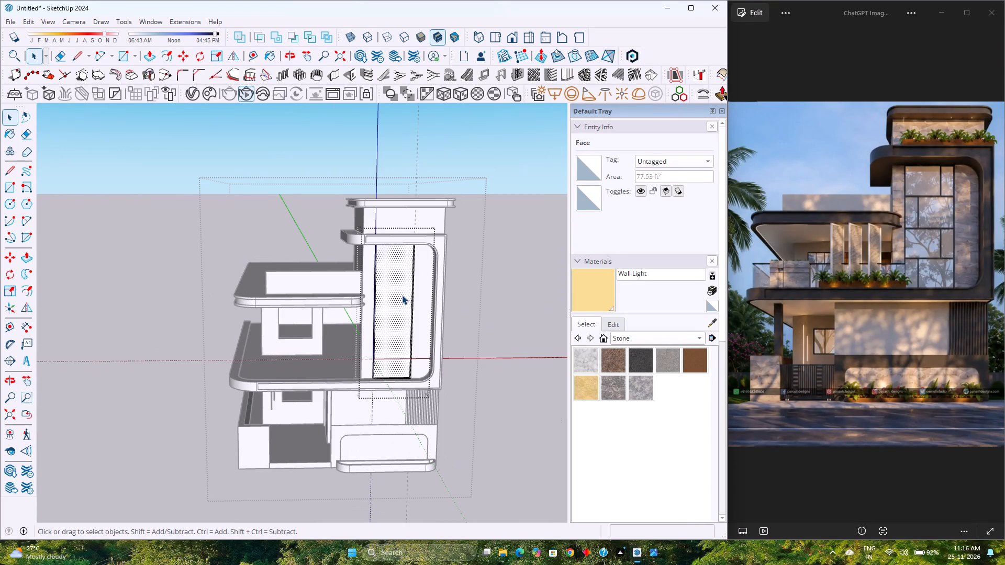
# Copy the top edge of the tall window's inner border straight down to the border's bottom inner edge.
pyautogui.scroll(6, 402, 295)
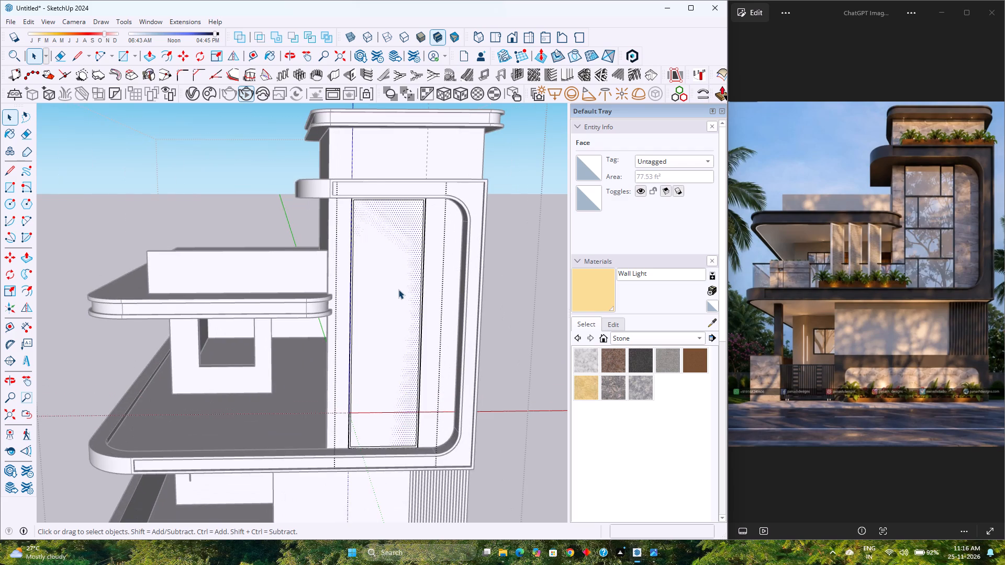
pyautogui.scroll(1, 398, 289)
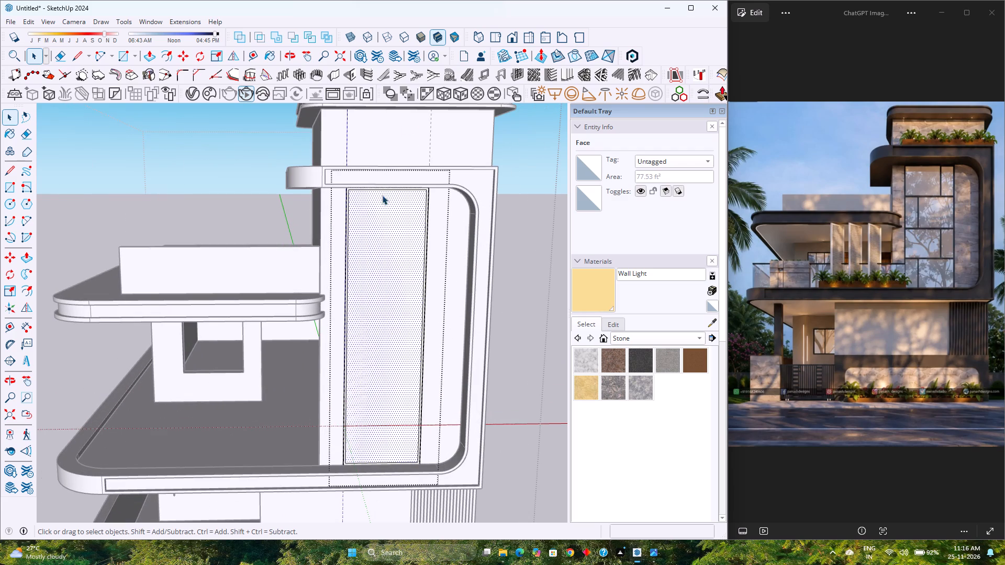
pyautogui.scroll(6, 382, 195)
pyautogui.click(383, 186)
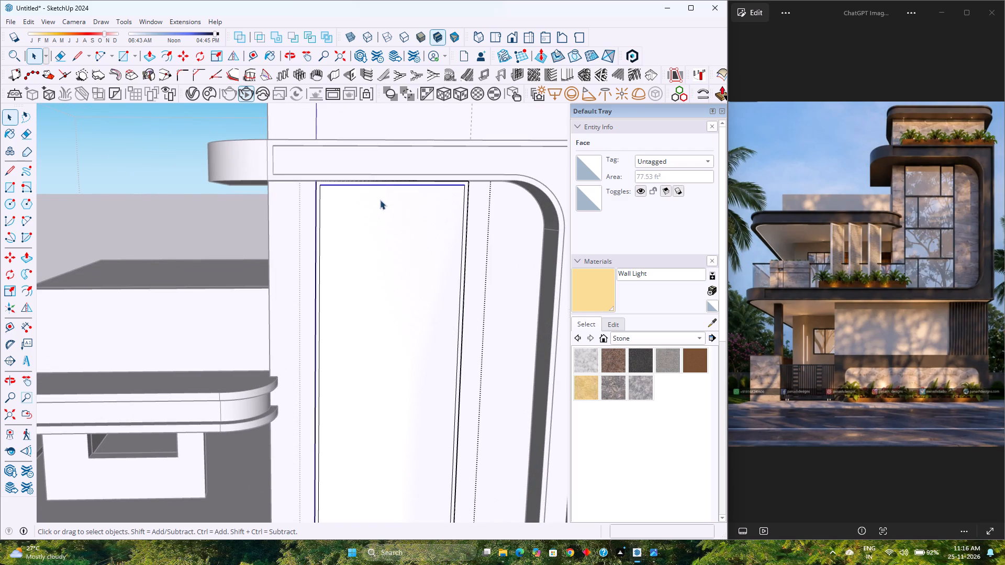
pyautogui.press('m')
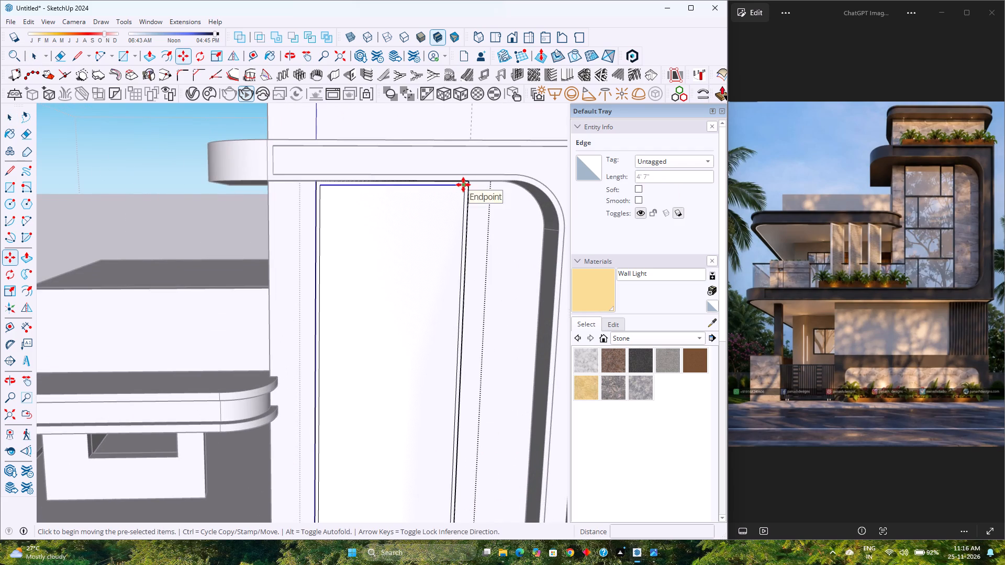
pyautogui.click(463, 185)
pyautogui.scroll(-12, 452, 229)
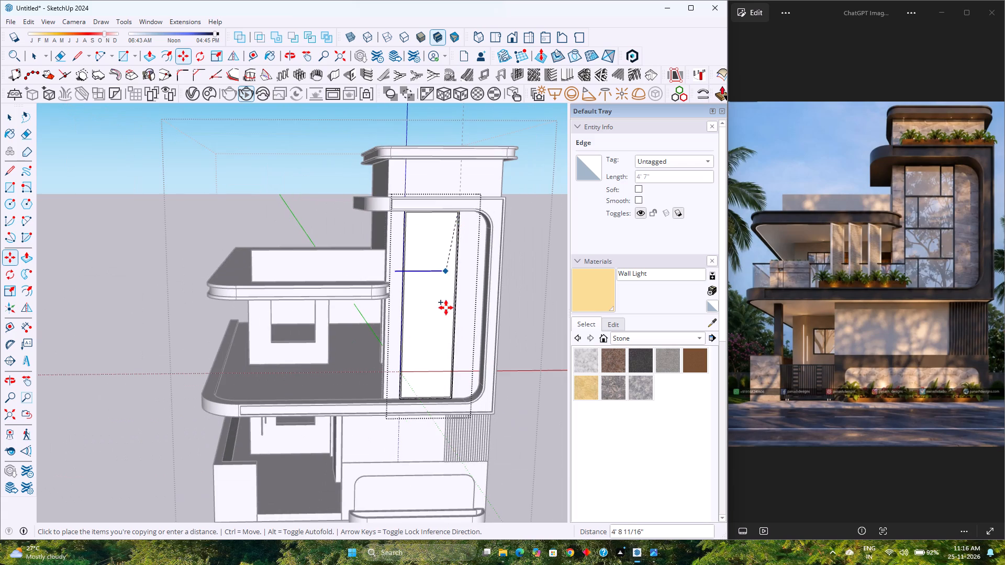
pyautogui.scroll(6, 442, 384)
pyautogui.scroll(-1, 450, 399)
pyautogui.scroll(6, 450, 399)
pyautogui.press('Up')
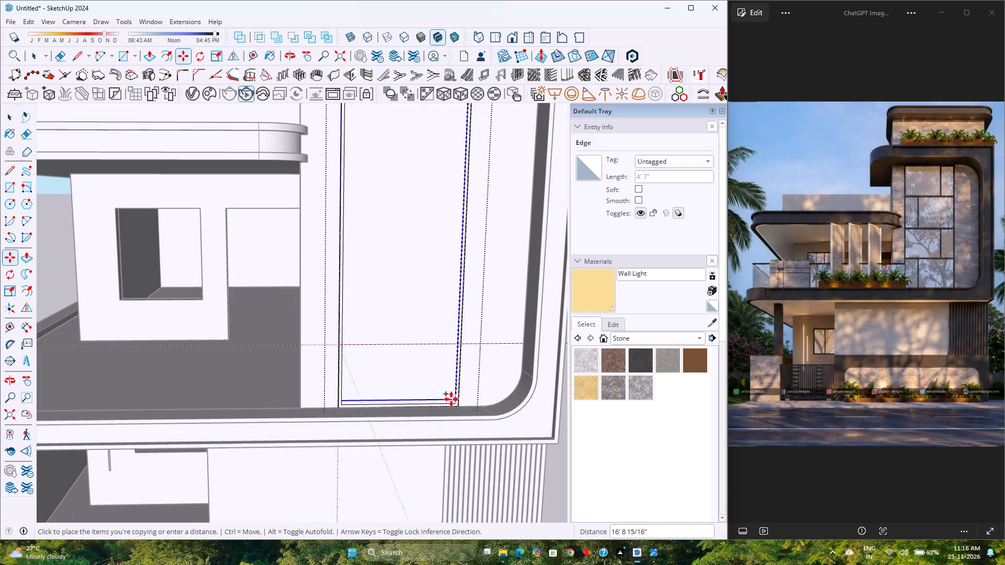
pyautogui.scroll(7, 453, 398)
pyautogui.click(457, 408)
pyautogui.scroll(-2, 451, 398)
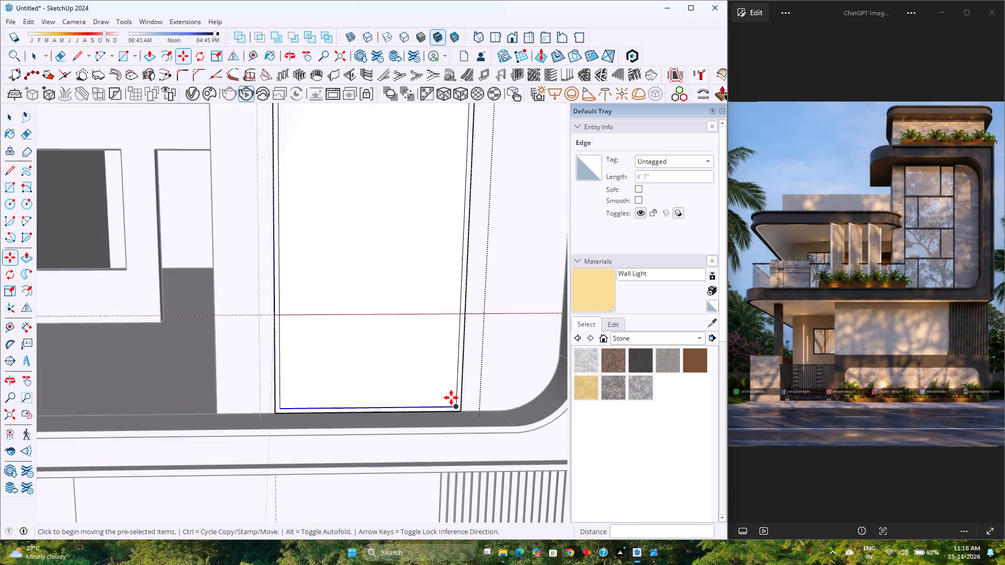
pyautogui.scroll(-11, 451, 398)
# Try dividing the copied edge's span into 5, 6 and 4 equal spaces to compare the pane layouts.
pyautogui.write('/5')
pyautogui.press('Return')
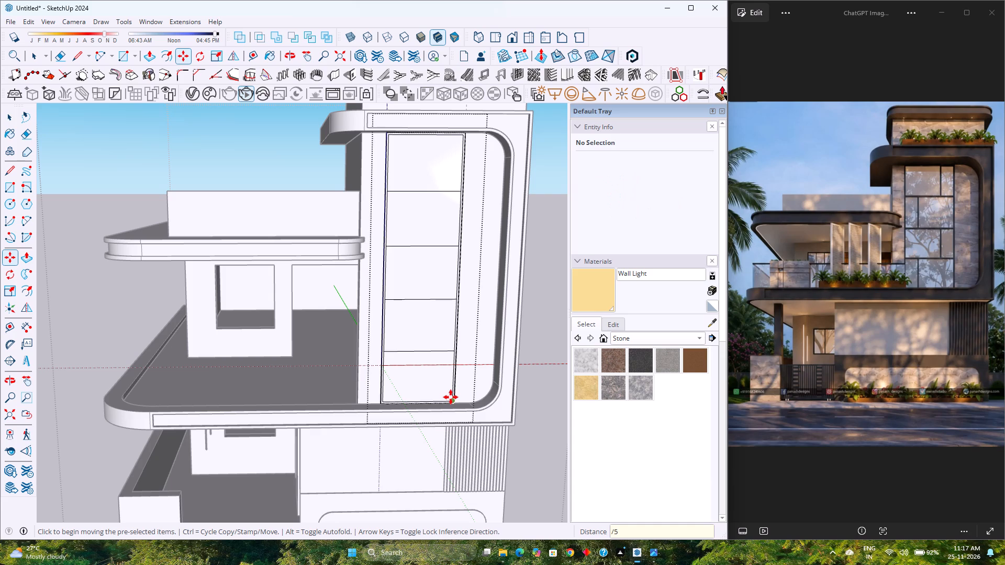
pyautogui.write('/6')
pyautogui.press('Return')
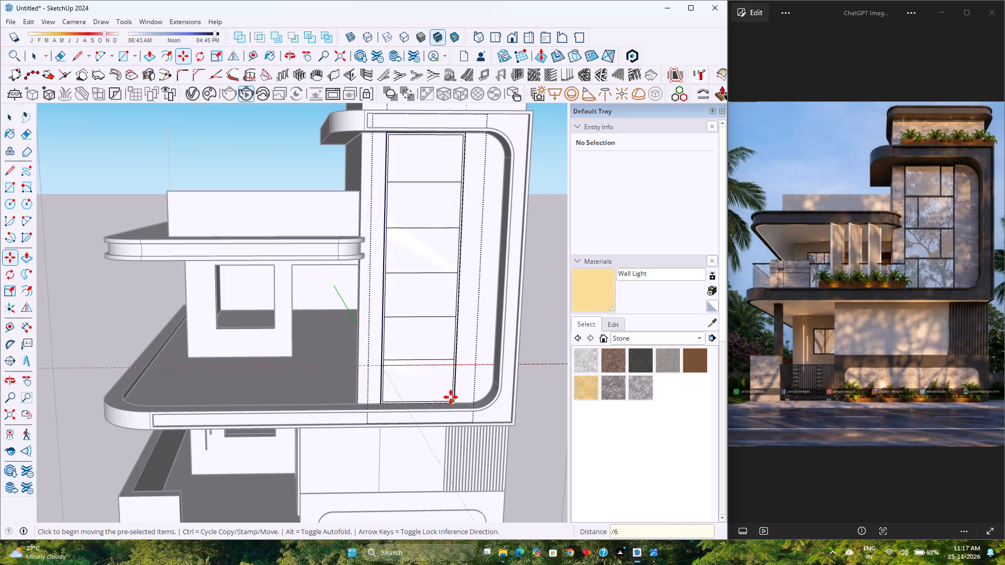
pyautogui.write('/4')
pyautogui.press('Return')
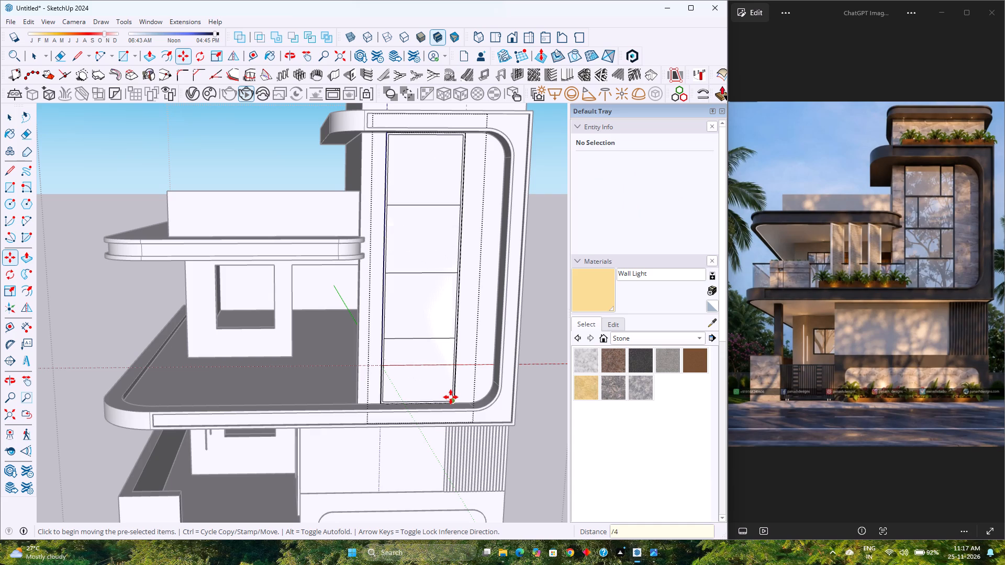
# Divide the copied edge's span into 6 equal spaces, splitting the tall window face into six stacked panes.
pyautogui.write('/6')
pyautogui.press('Return')
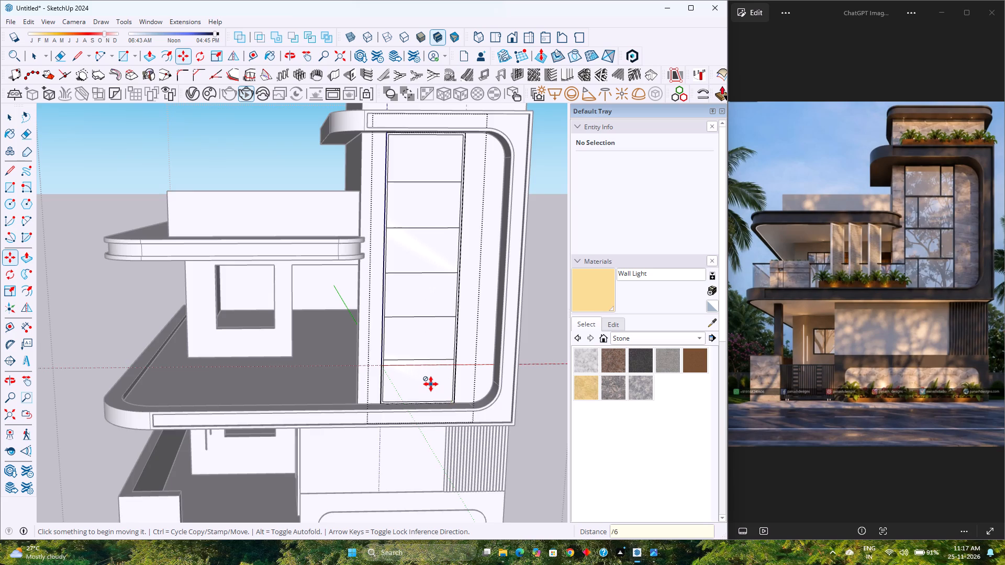
pyautogui.scroll(2, 431, 384)
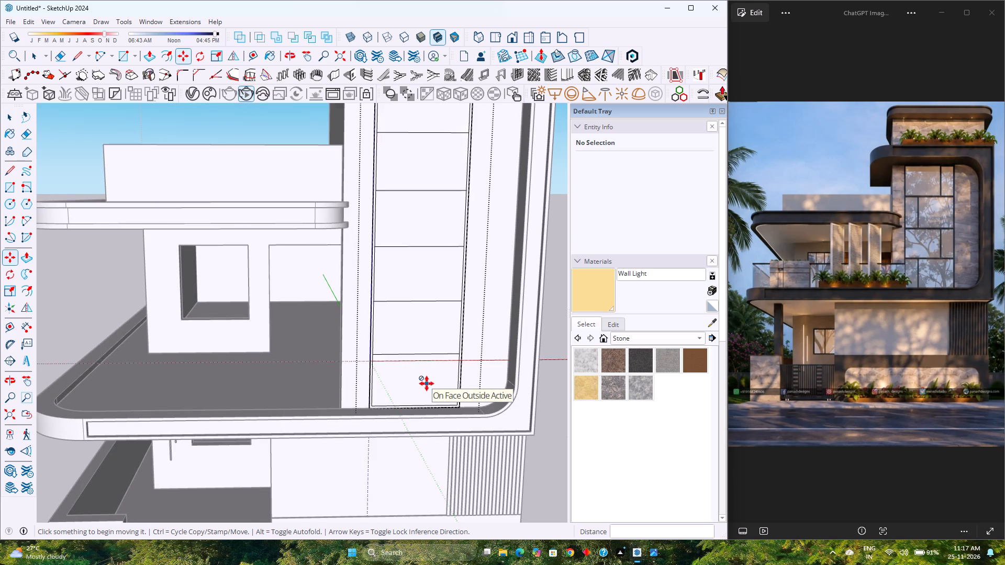
pyautogui.press('space')
# Select only the five horizontal divider edges of the tall window, without the faces, and move them up 0.75".
pyautogui.scroll(-4, 426, 385)
pyautogui.scroll(5, 415, 364)
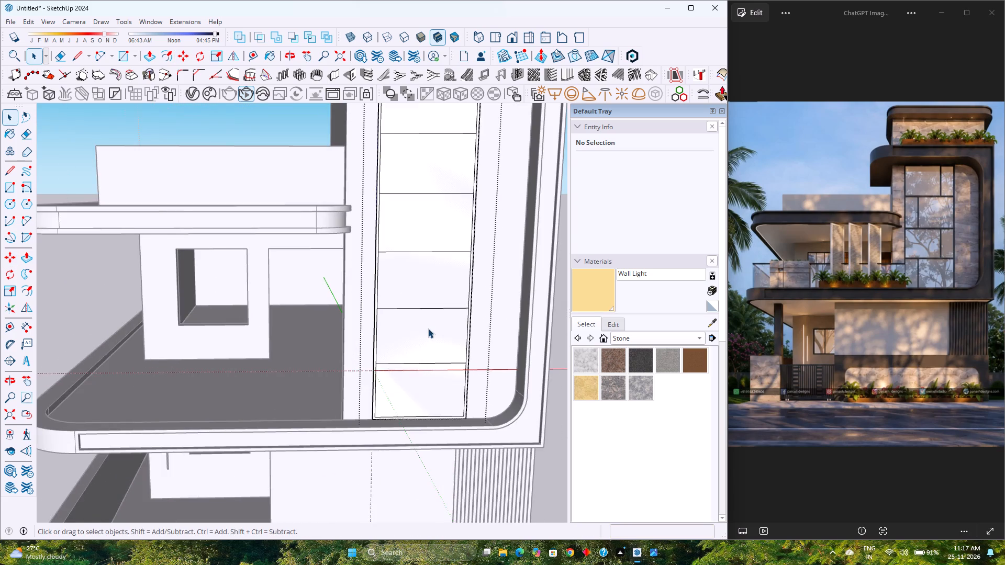
pyautogui.scroll(1, 428, 329)
pyautogui.keyDown('shift'); pyautogui.moveTo(428, 325); pyautogui.dragTo(416, 380, button='middle'); pyautogui.keyUp('shift')
pyautogui.scroll(-2, 402, 378)
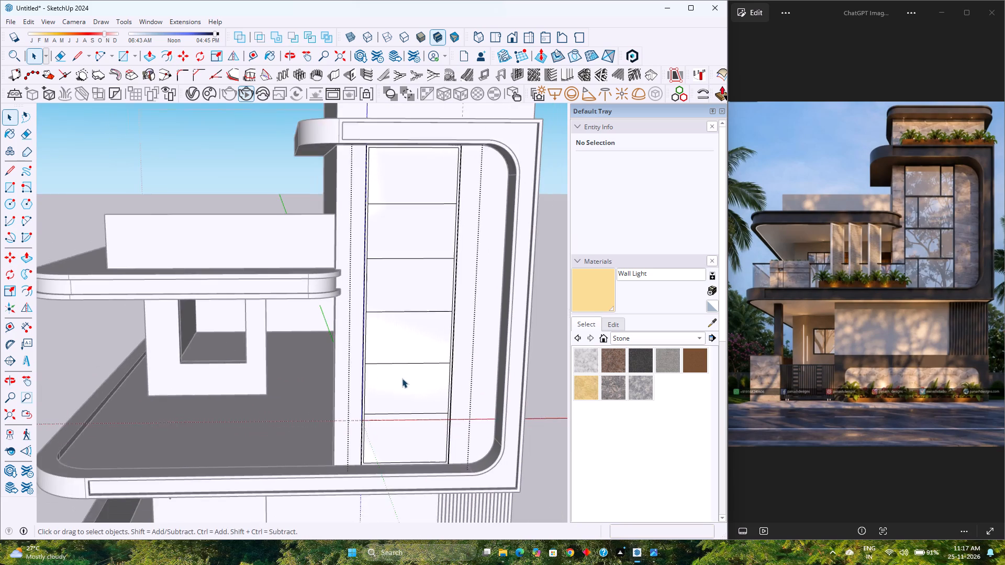
pyautogui.scroll(-2, 402, 378)
pyautogui.moveTo(417, 427); pyautogui.dragTo(384, 238)
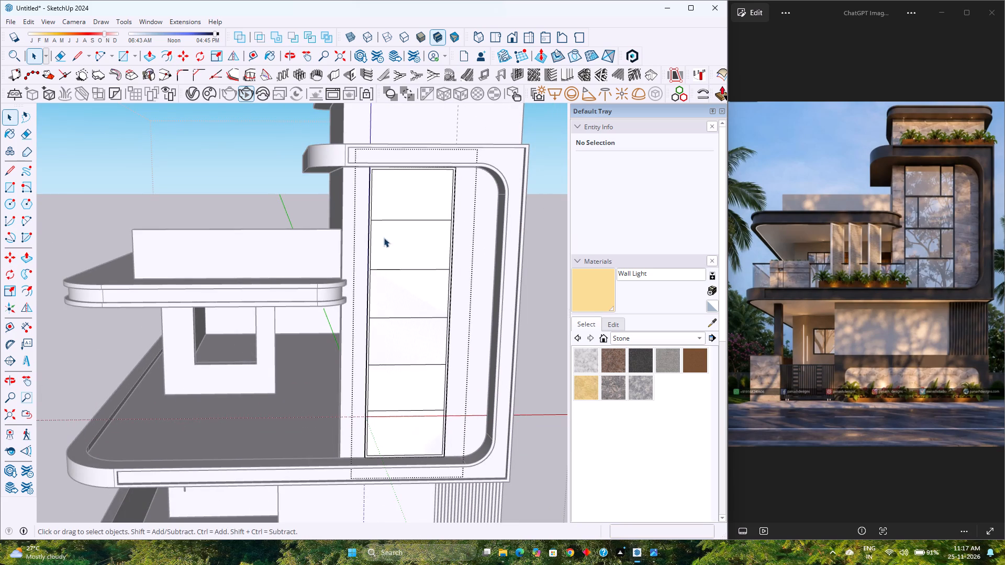
pyautogui.moveTo(384, 238); pyautogui.dragTo(390, 204)
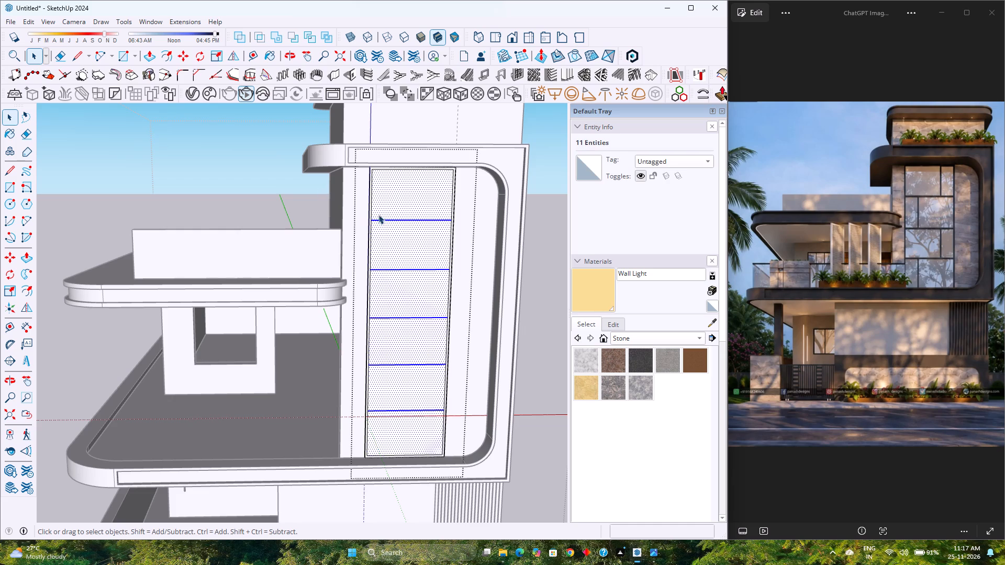
pyautogui.rightClick(413, 209)
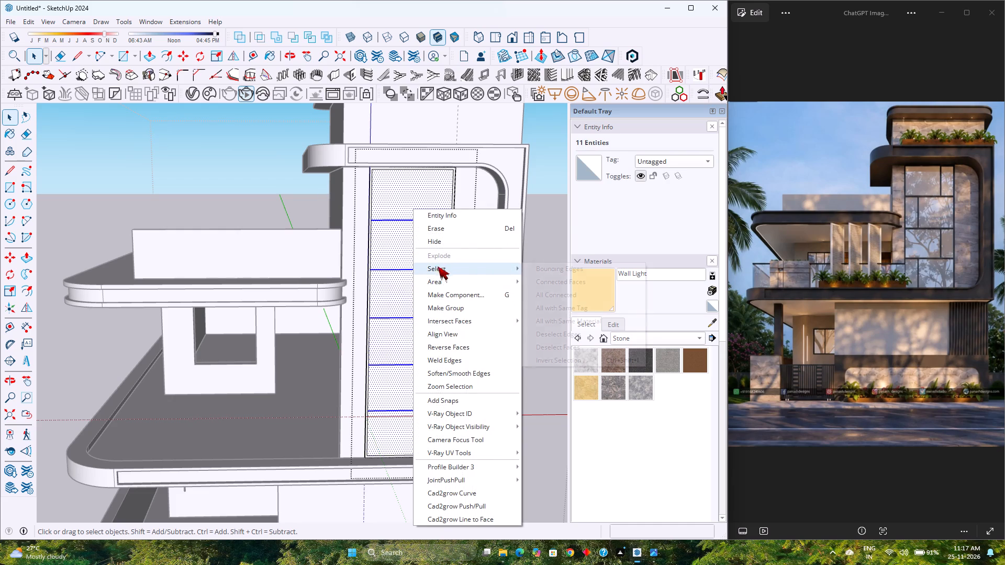
pyautogui.click(580, 347)
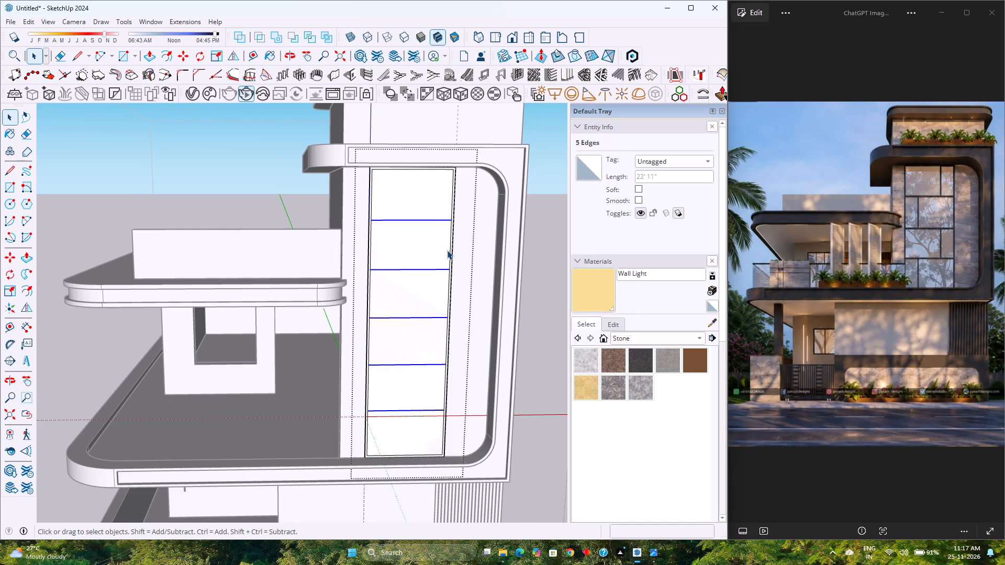
pyautogui.scroll(3, 446, 250)
pyautogui.press('m')
pyautogui.scroll(9, 460, 206)
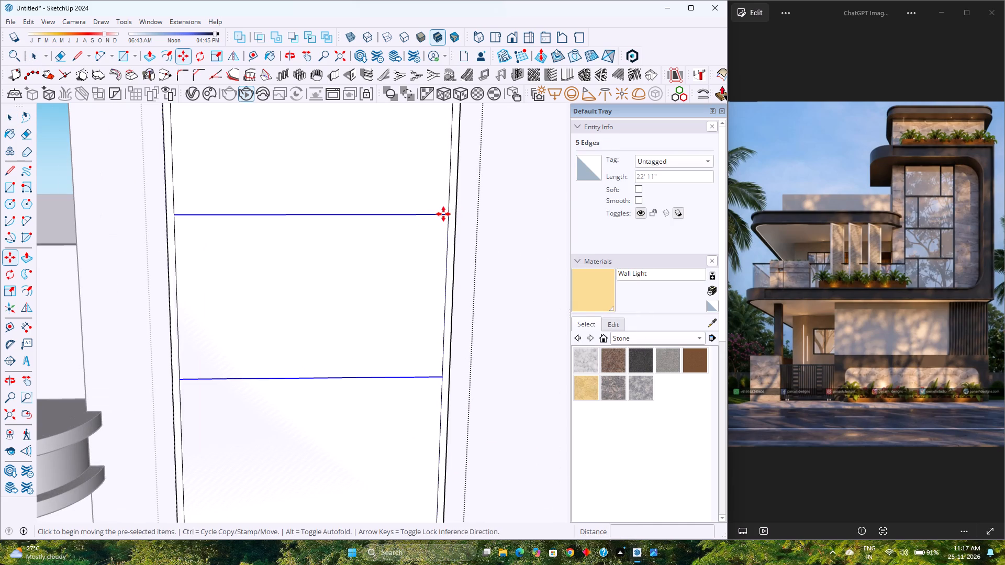
pyautogui.click(446, 214)
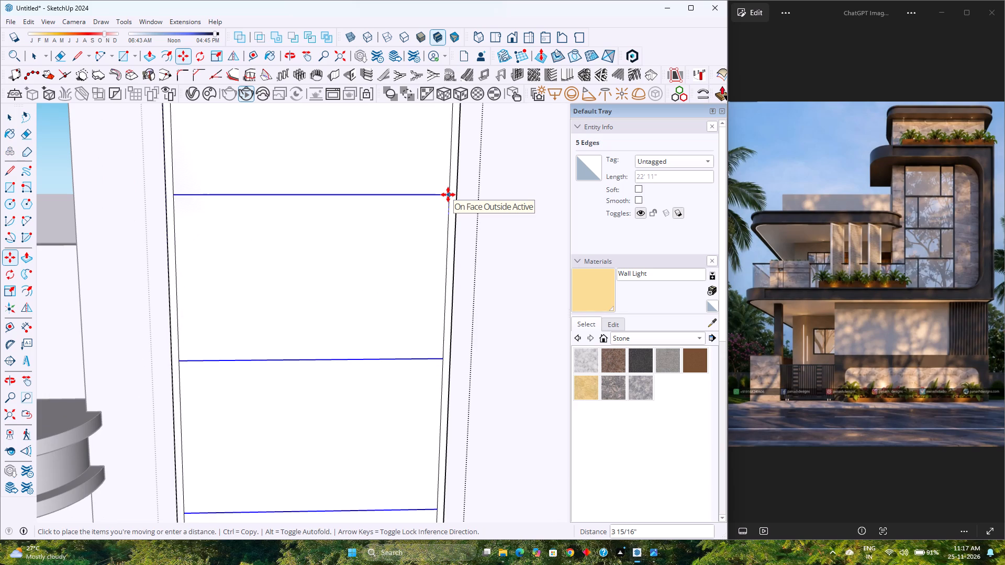
pyautogui.write('0.75')
pyautogui.press('Return')
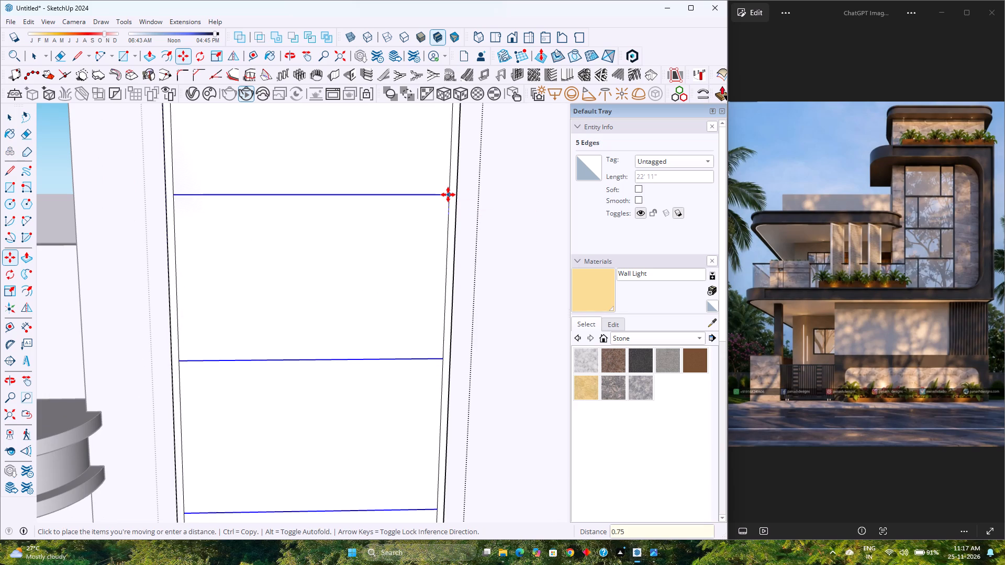
# Copy the five selected divider edges of the tall window straight down 1.5" to give each divider bar its thickness.
pyautogui.click(450, 211)
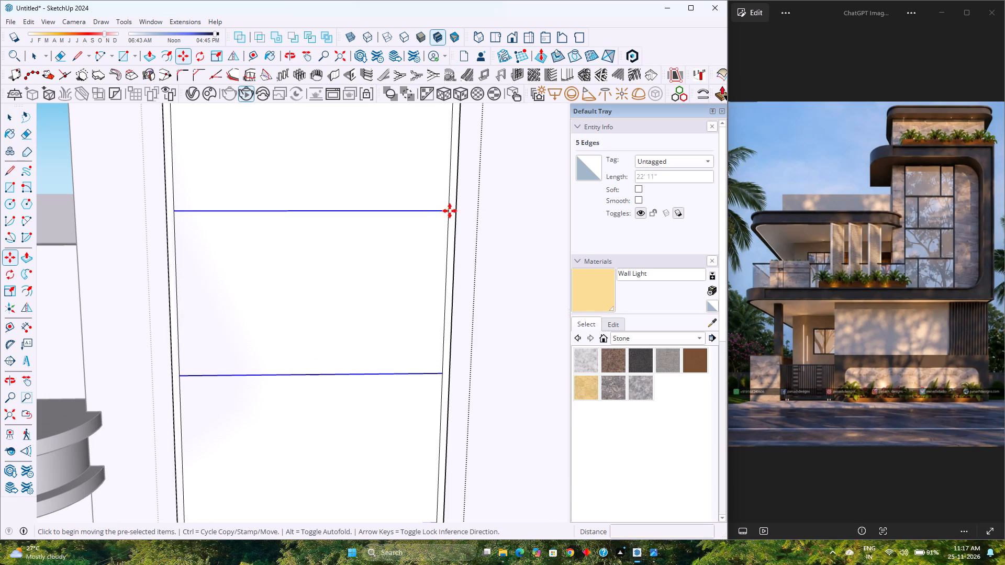
pyautogui.write('1.5')
pyautogui.press('Return')
pyautogui.scroll(-3, 410, 234)
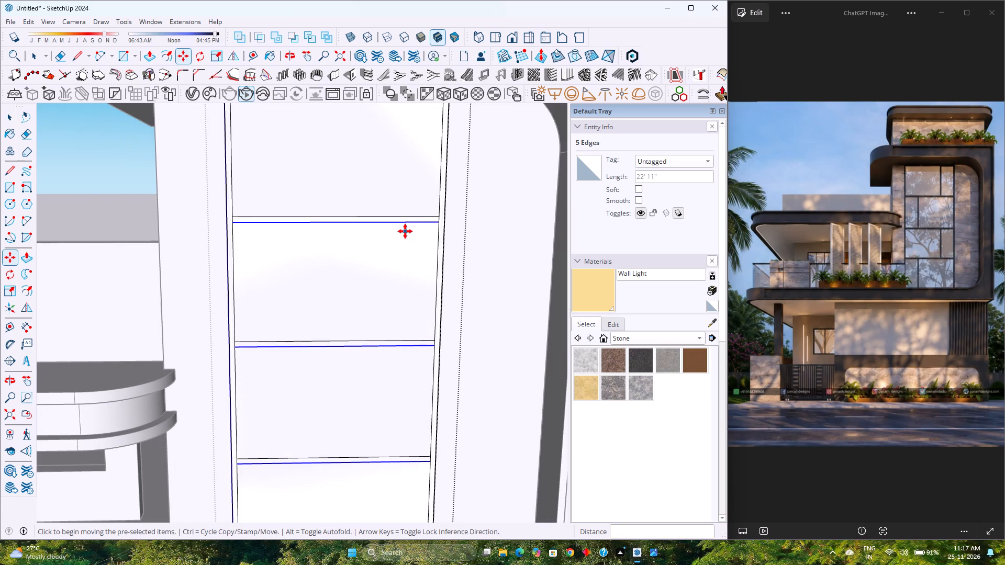
# Erase the short vertical edges closing both ends of the top two divider bars, joining them to the window's border.
pyautogui.scroll(2, 405, 231)
pyautogui.press('e')
pyautogui.scroll(4, 423, 212)
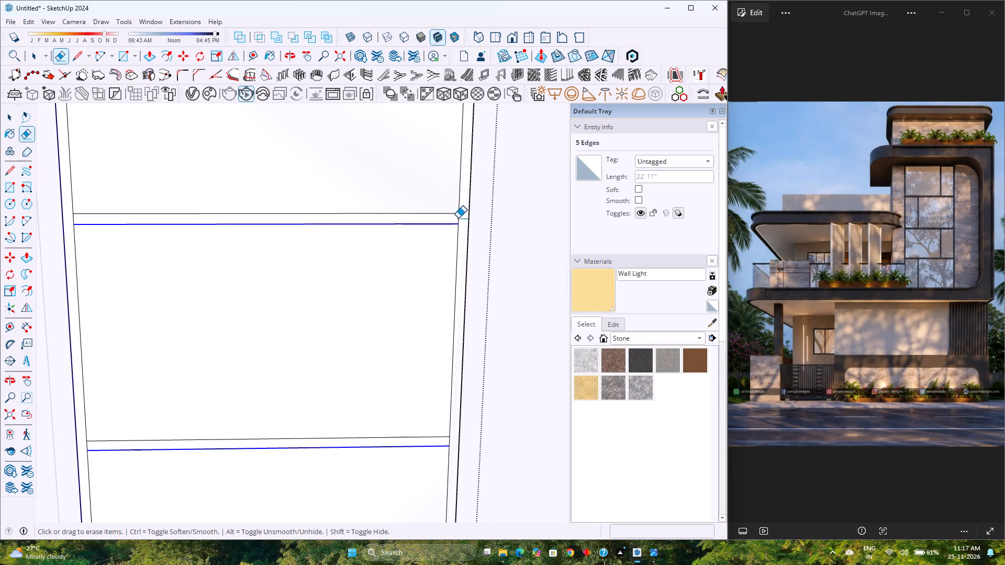
pyautogui.click(458, 218)
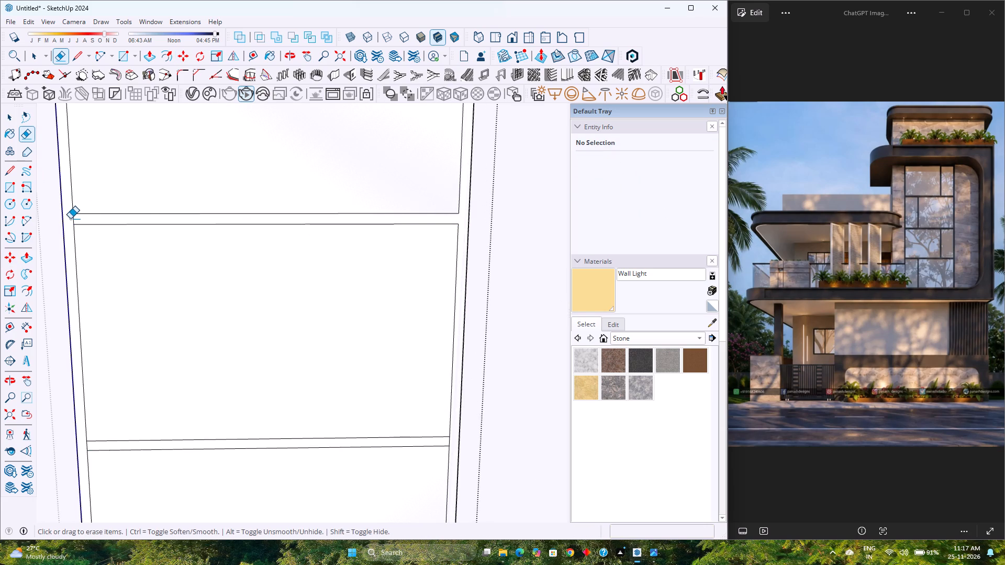
pyautogui.click(73, 219)
pyautogui.scroll(-9, 142, 219)
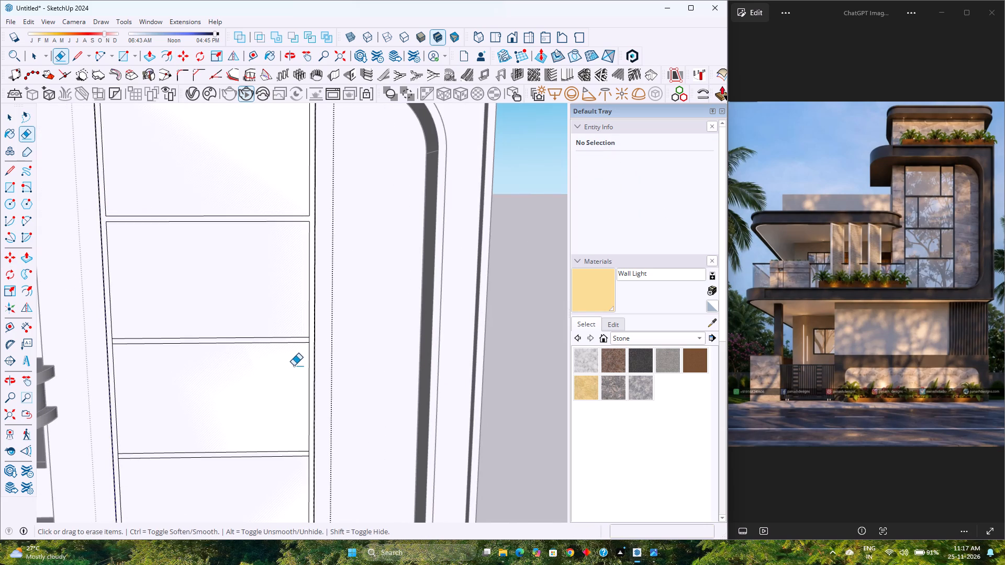
pyautogui.scroll(12, 297, 361)
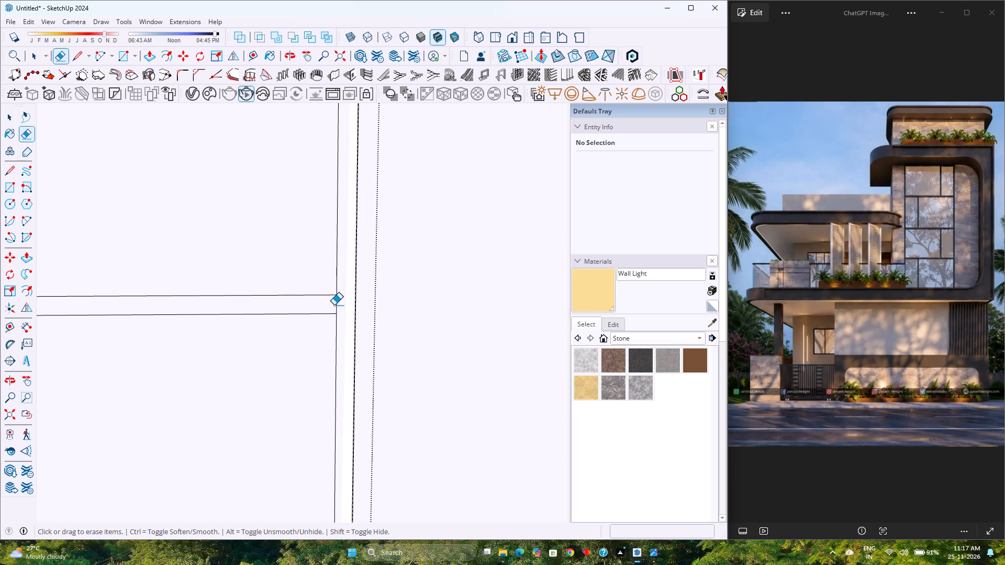
pyautogui.click(334, 305)
pyautogui.scroll(-8, 340, 304)
pyautogui.keyDown('shift'); pyautogui.moveTo(243, 324); pyautogui.dragTo(483, 319, button='middle'); pyautogui.keyUp('shift')
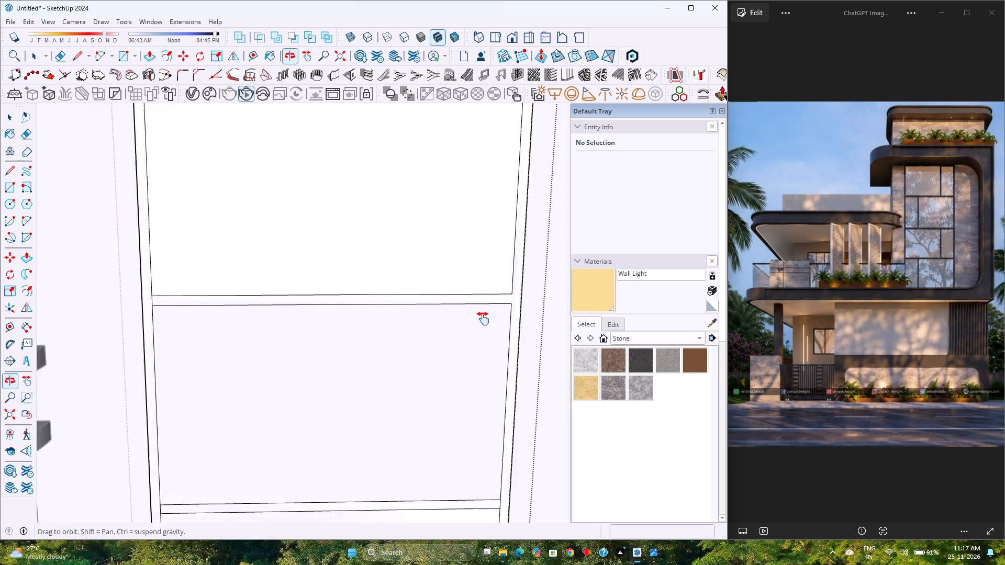
pyautogui.keyDown('shift'); pyautogui.moveTo(483, 319); pyautogui.dragTo(515, 318, button='middle'); pyautogui.keyUp('shift')
pyautogui.scroll(3, 266, 318)
pyautogui.click(245, 294)
pyautogui.scroll(-4, 261, 286)
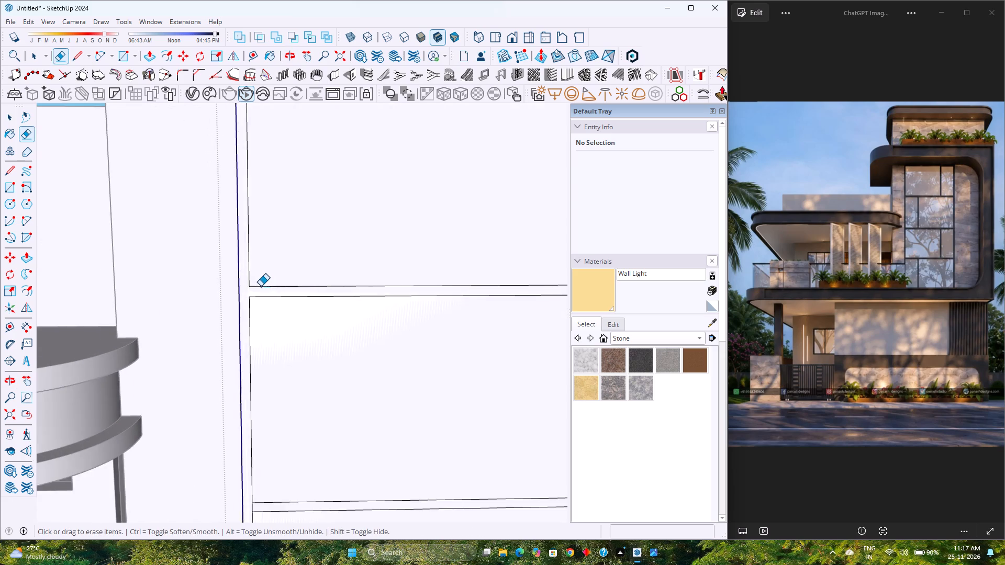
# Erase the short vertical edges at both ends of the third divider bar so it merges with the window's border.
pyautogui.scroll(-9, 261, 286)
pyautogui.scroll(12, 261, 407)
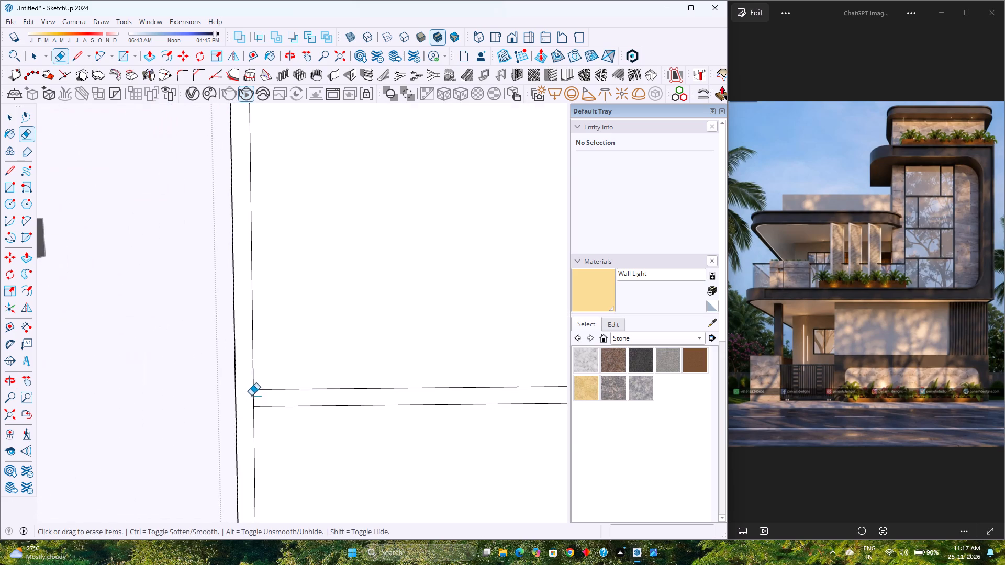
pyautogui.click(254, 395)
pyautogui.scroll(-9, 253, 395)
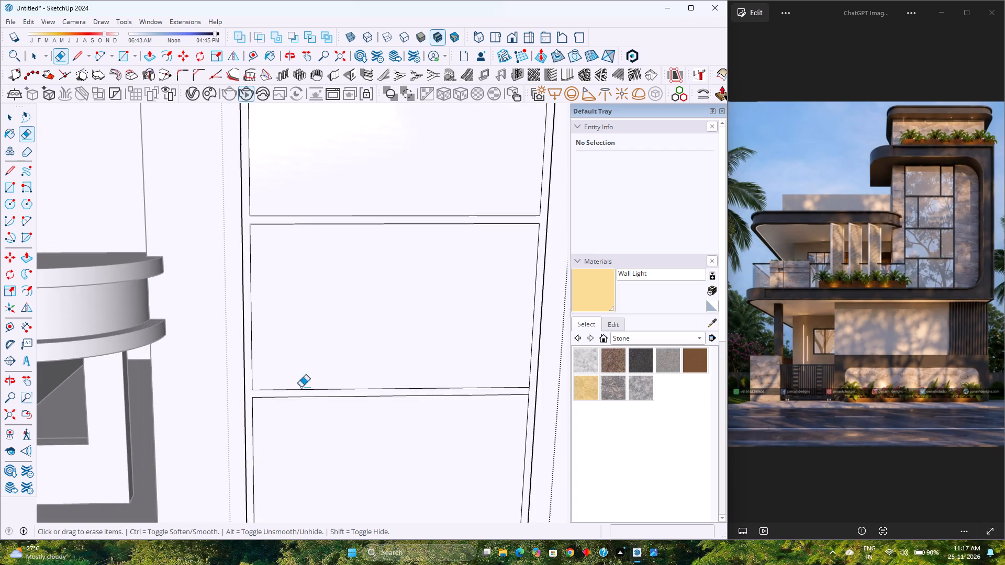
pyautogui.scroll(8, 521, 394)
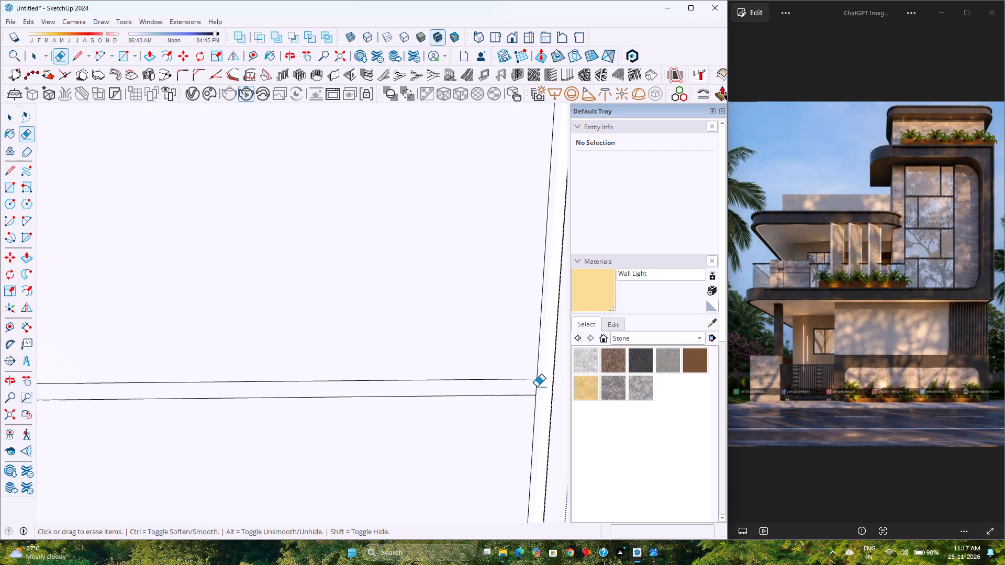
pyautogui.click(537, 387)
pyautogui.scroll(-18, 408, 311)
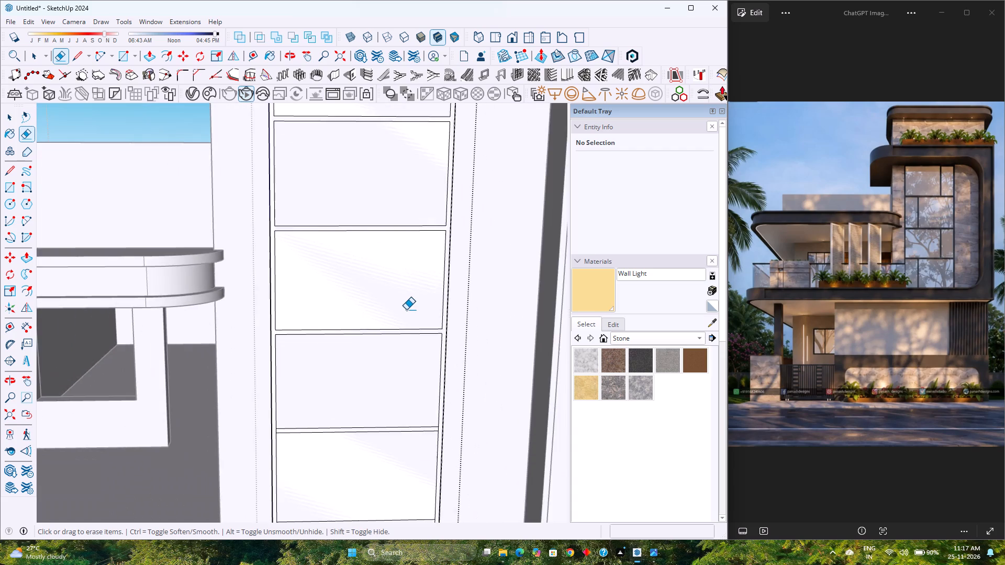
# Erase the short vertical edges closing the ends of the fourth divider bar of the tall window.
pyautogui.scroll(-3, 406, 310)
pyautogui.scroll(3, 425, 404)
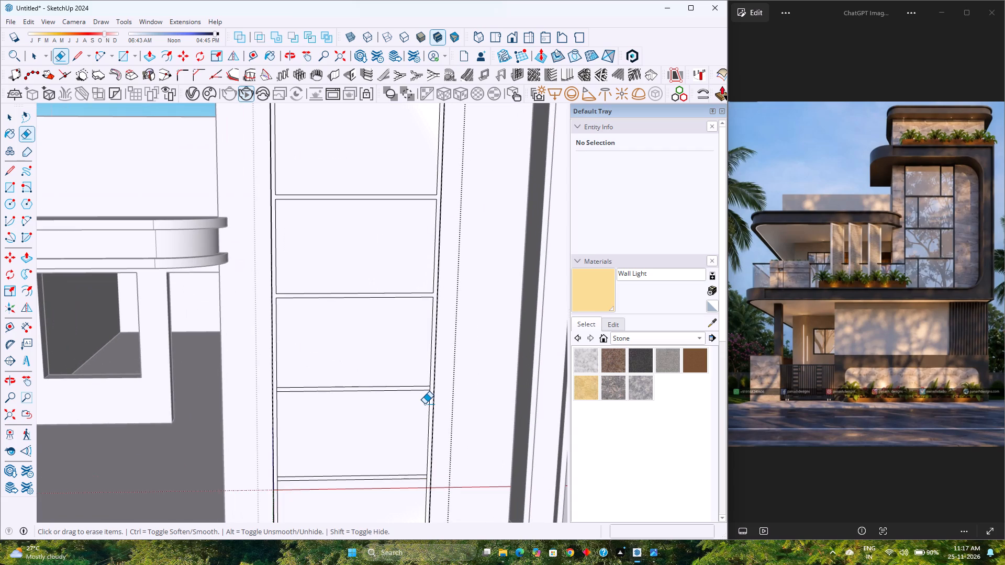
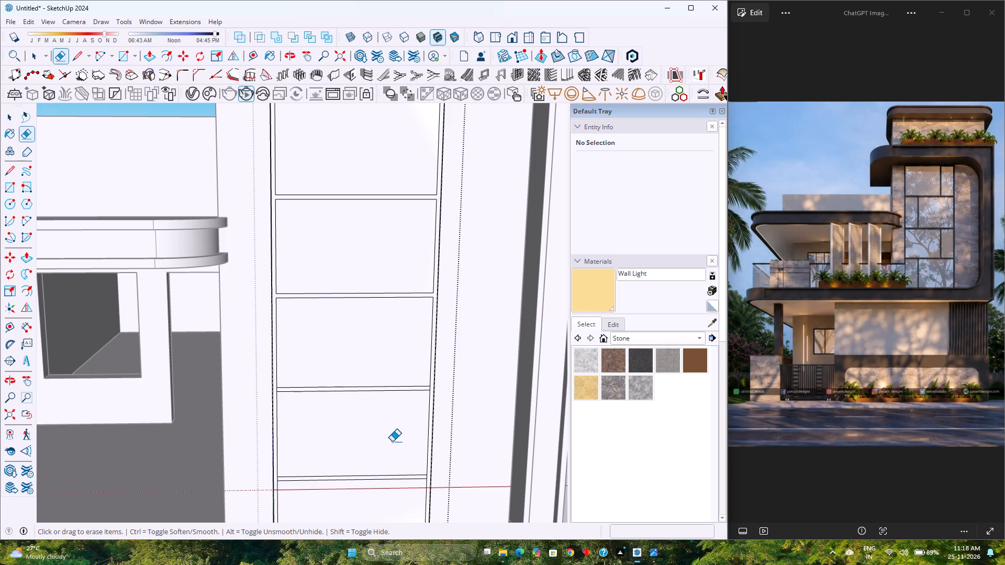
# Erase the short vertical edges closing both ends of the second-lowest divider bar of the tall window.
pyautogui.scroll(1, 392, 442)
pyautogui.scroll(-4, 372, 411)
pyautogui.scroll(2, 308, 403)
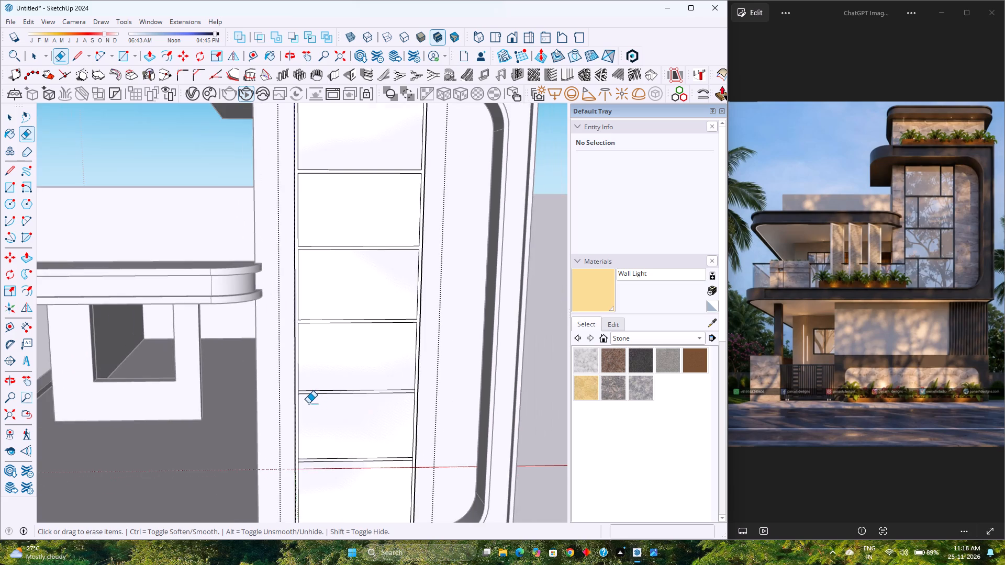
pyautogui.scroll(14, 308, 403)
pyautogui.click(283, 381)
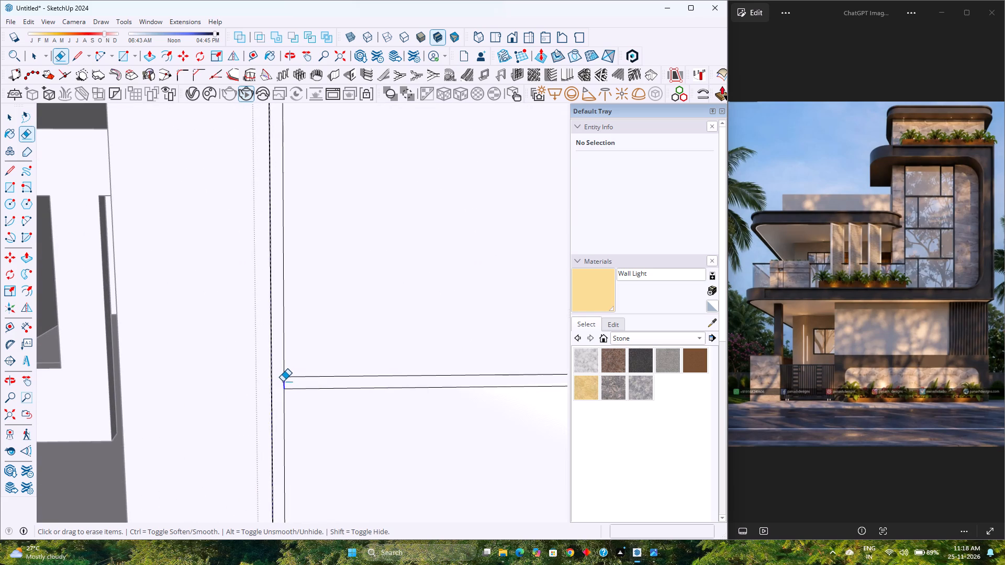
pyautogui.scroll(-13, 283, 381)
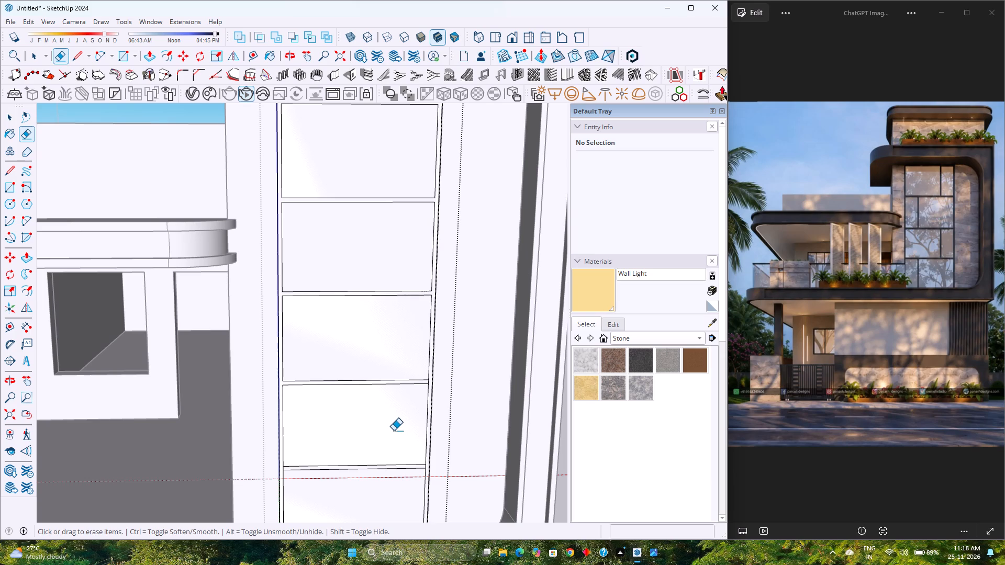
pyautogui.scroll(-4, 394, 432)
pyautogui.scroll(10, 396, 416)
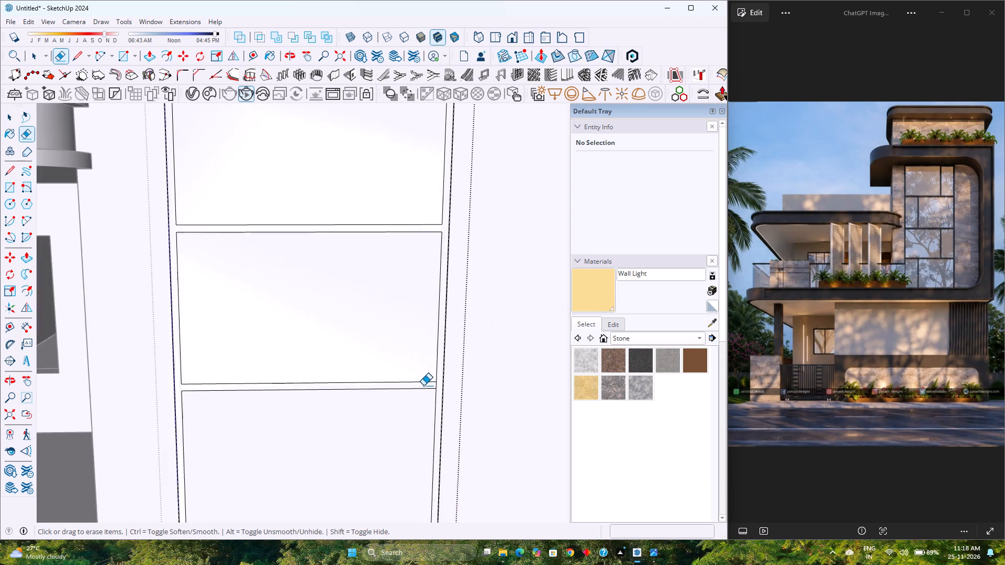
pyautogui.scroll(7, 423, 386)
pyautogui.click(437, 385)
pyautogui.scroll(-2, 395, 385)
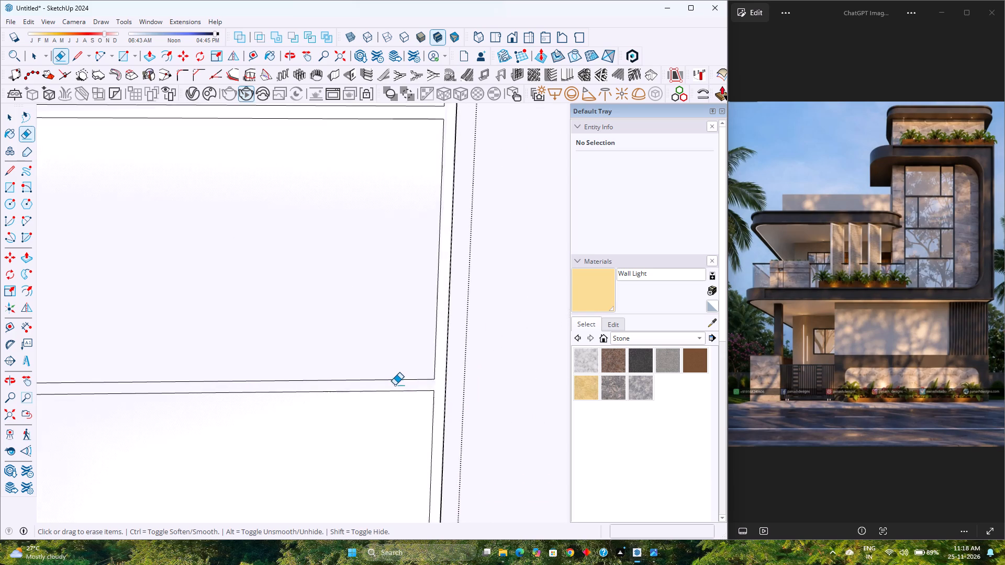
# Erase the short vertical edges closing both ends of the lowest divider bar, joining it to the window's border.
pyautogui.scroll(-17, 395, 385)
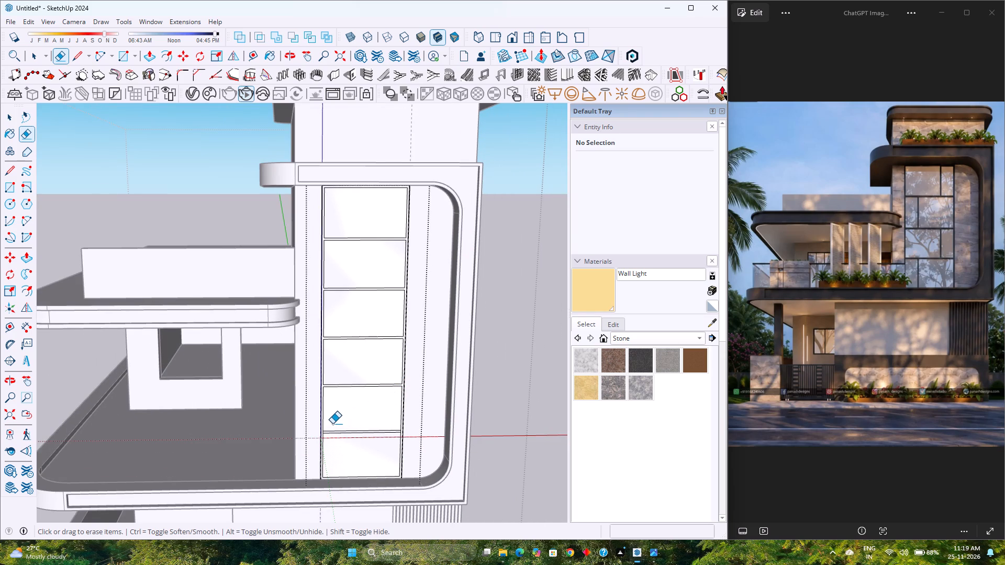
pyautogui.scroll(-4, 332, 424)
pyautogui.scroll(6, 329, 433)
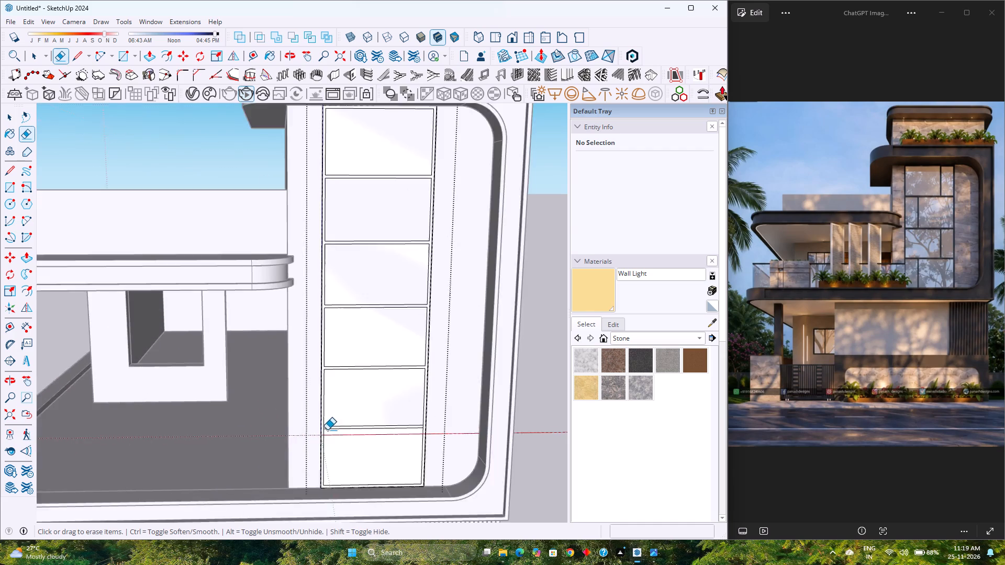
pyautogui.scroll(10, 327, 430)
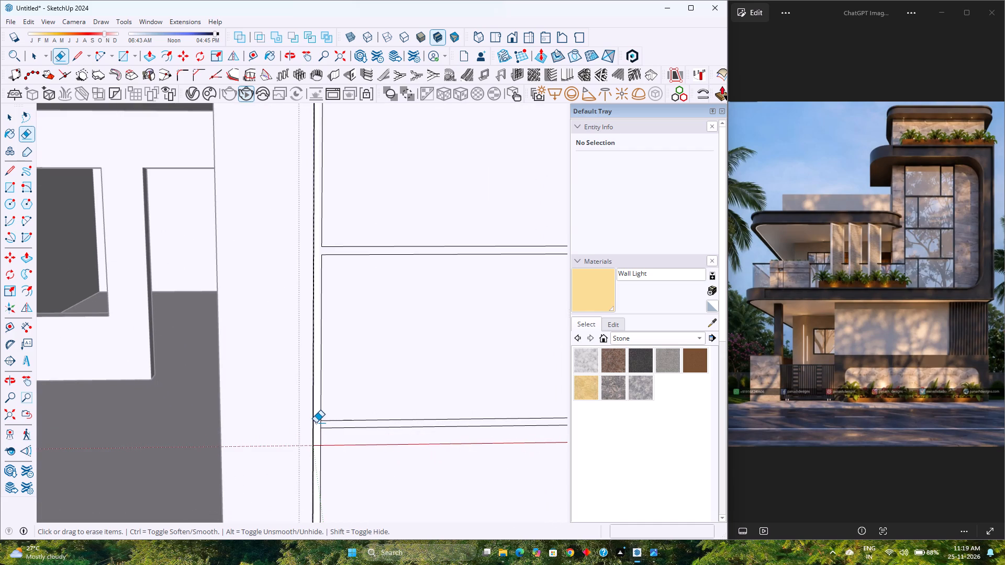
pyautogui.scroll(-3, 315, 423)
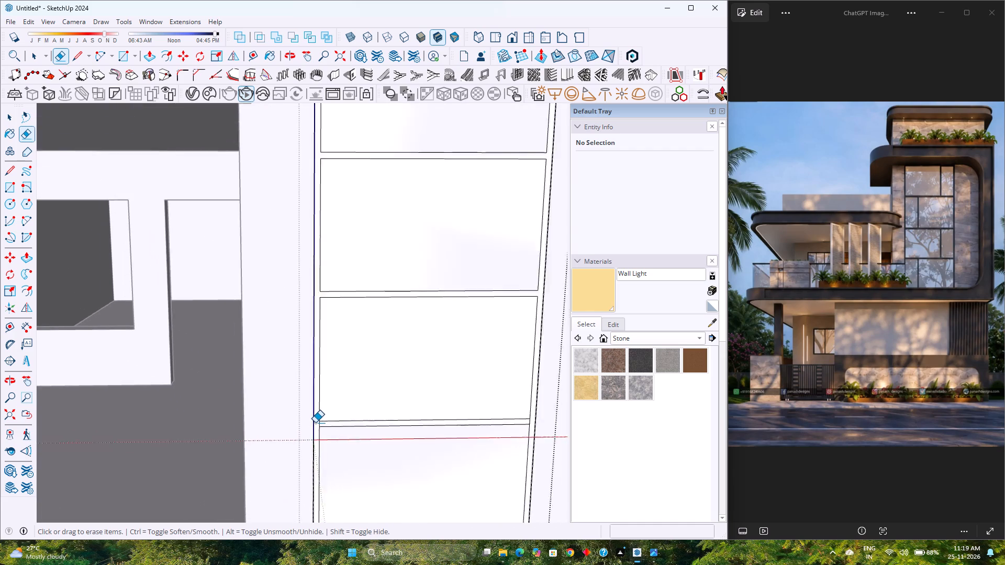
pyautogui.scroll(8, 315, 423)
pyautogui.click(323, 425)
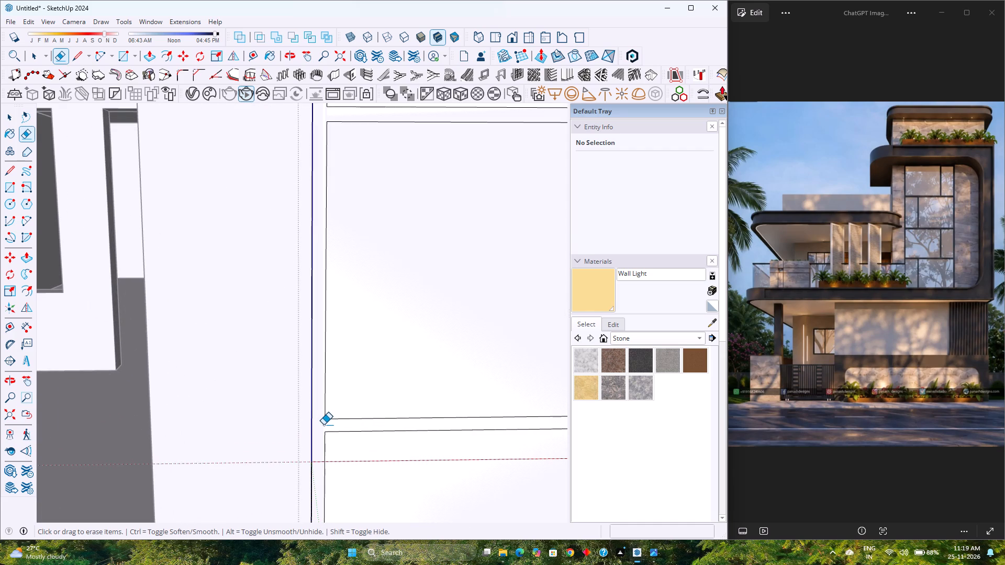
pyautogui.scroll(-8, 311, 425)
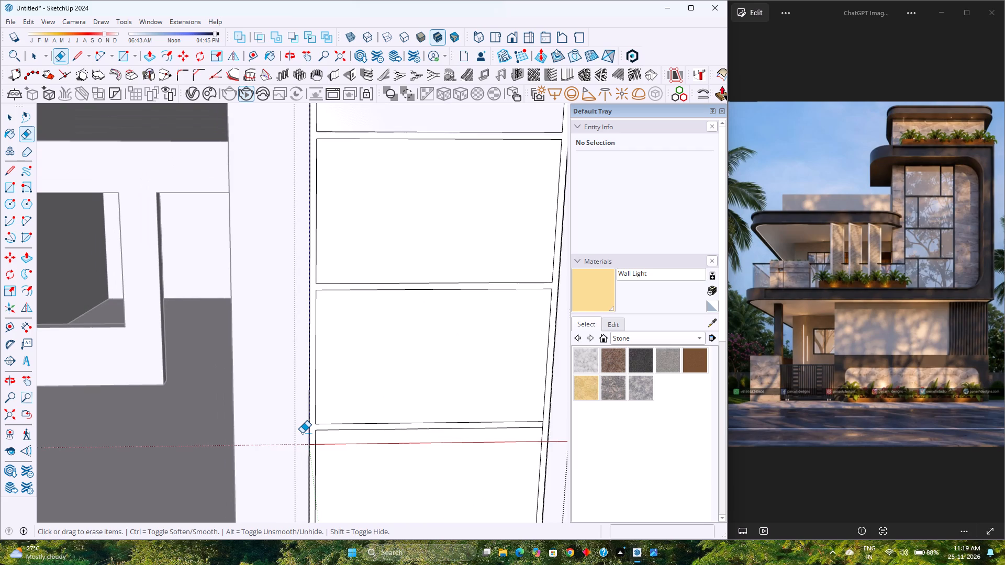
pyautogui.scroll(-9, 302, 433)
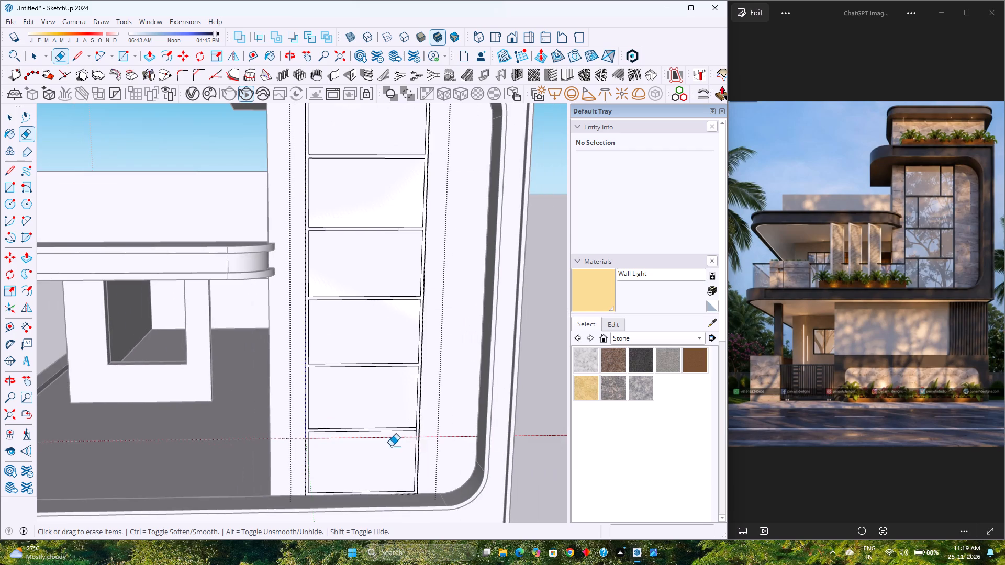
pyautogui.scroll(17, 414, 435)
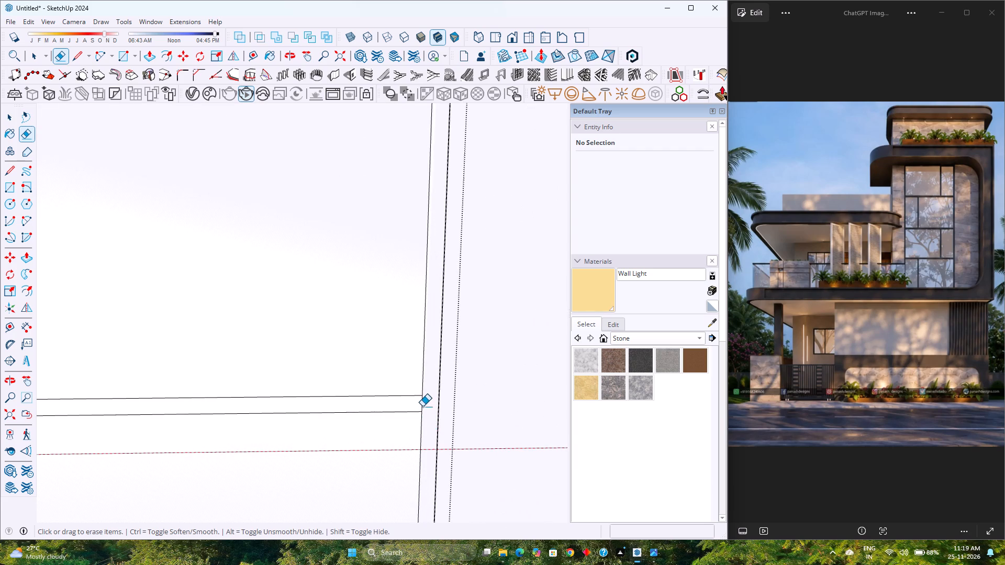
pyautogui.click(420, 405)
pyautogui.click(420, 404)
pyautogui.click(420, 404)
pyautogui.scroll(-9, 420, 406)
pyautogui.press('space')
# Copy the left vertical edge of the window's bottom pane 1'3" to the right along the red axis.
pyautogui.scroll(-3, 398, 423)
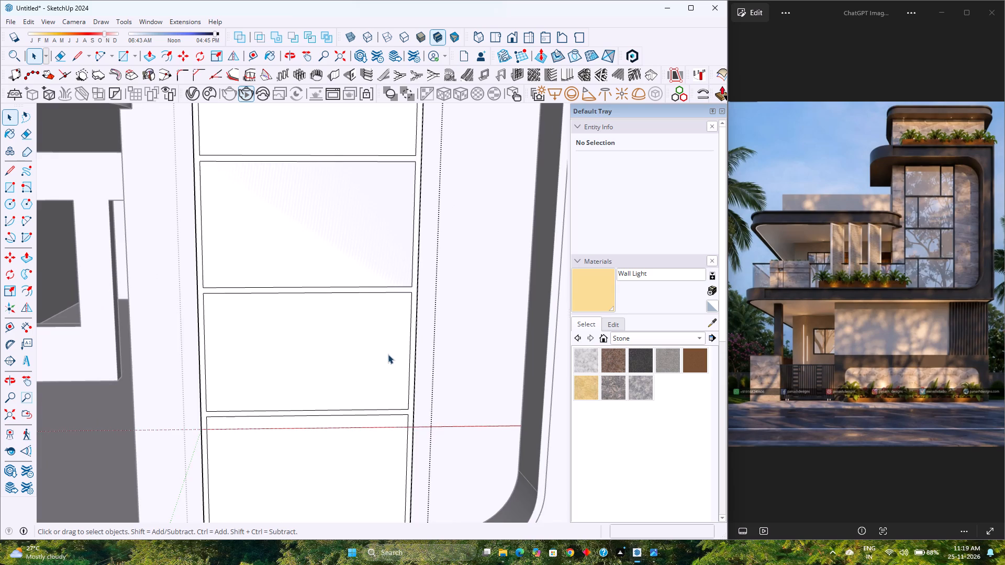
pyautogui.scroll(-3, 387, 354)
pyautogui.scroll(3, 367, 369)
pyautogui.scroll(-6, 386, 359)
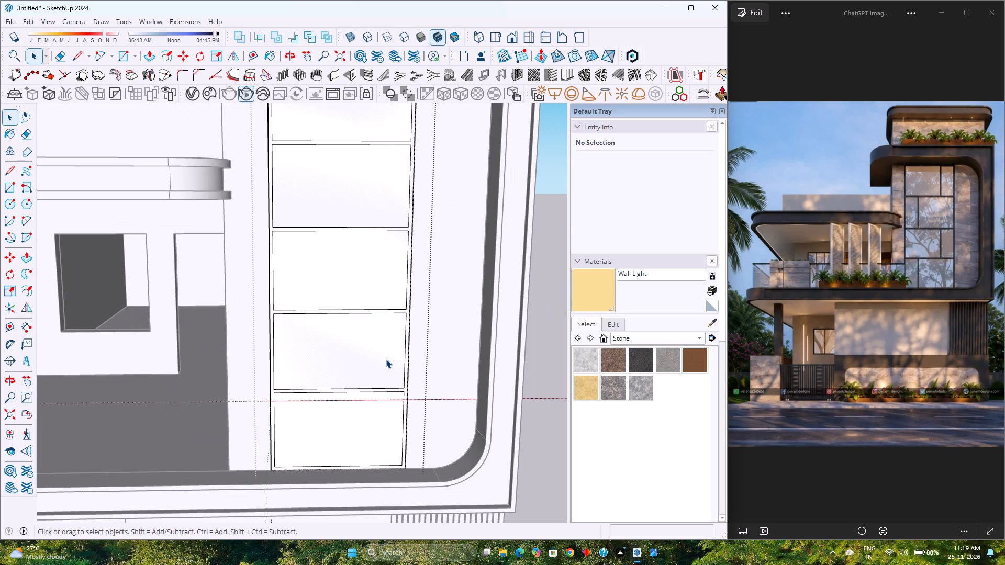
pyautogui.click(273, 432)
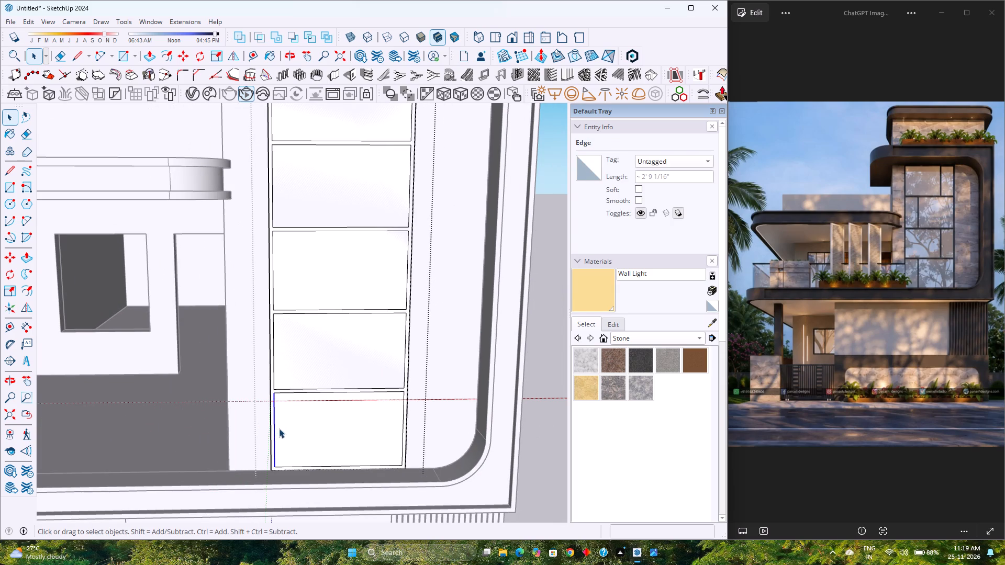
pyautogui.press('m')
pyautogui.click(276, 394)
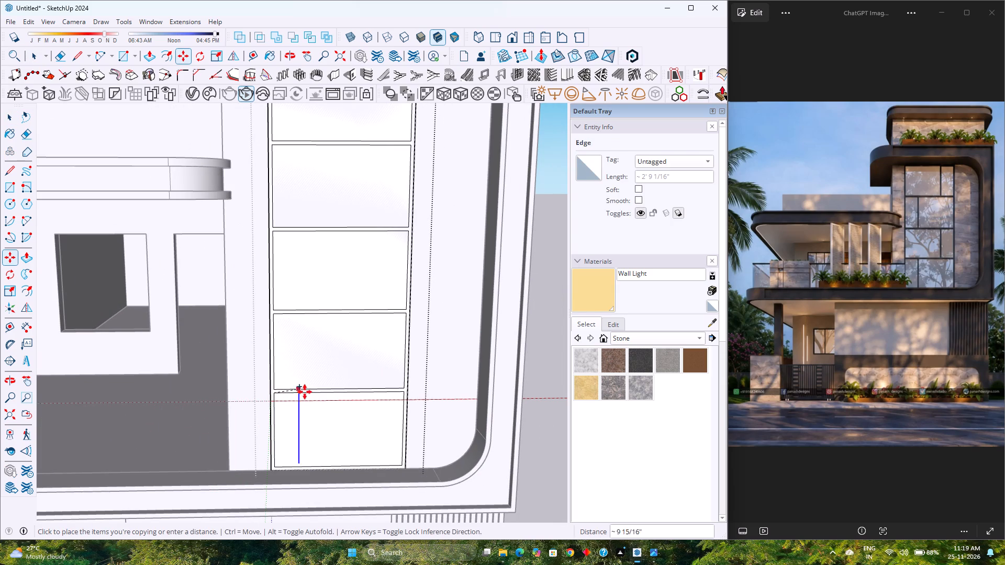
pyautogui.press('Left')
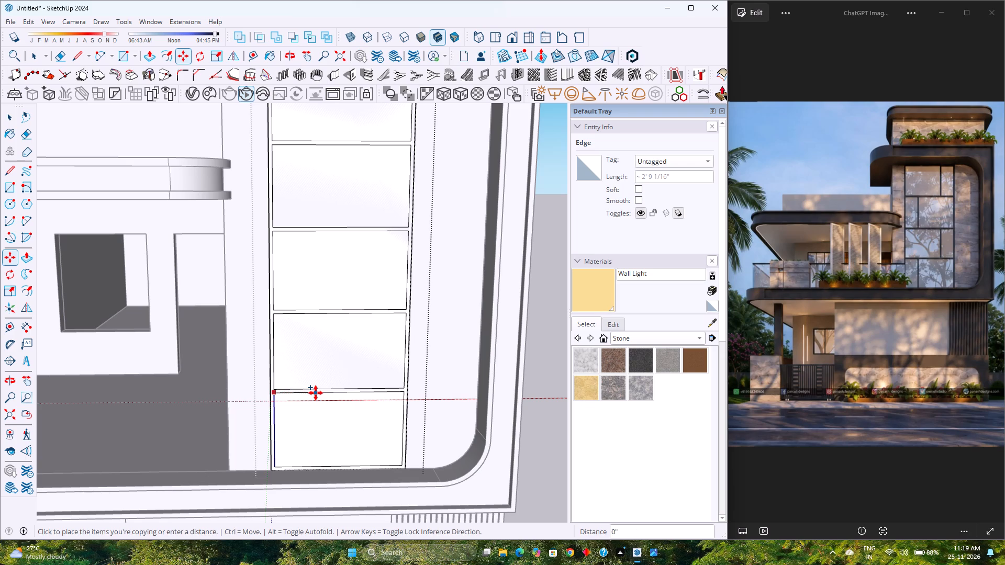
pyautogui.press('Right')
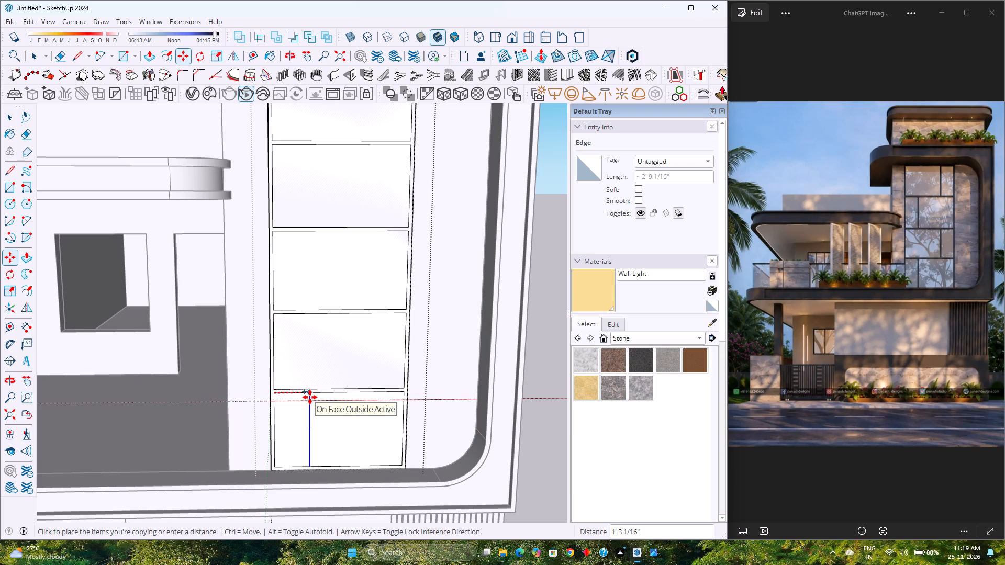
pyautogui.write("1'3")
pyautogui.press('Return')
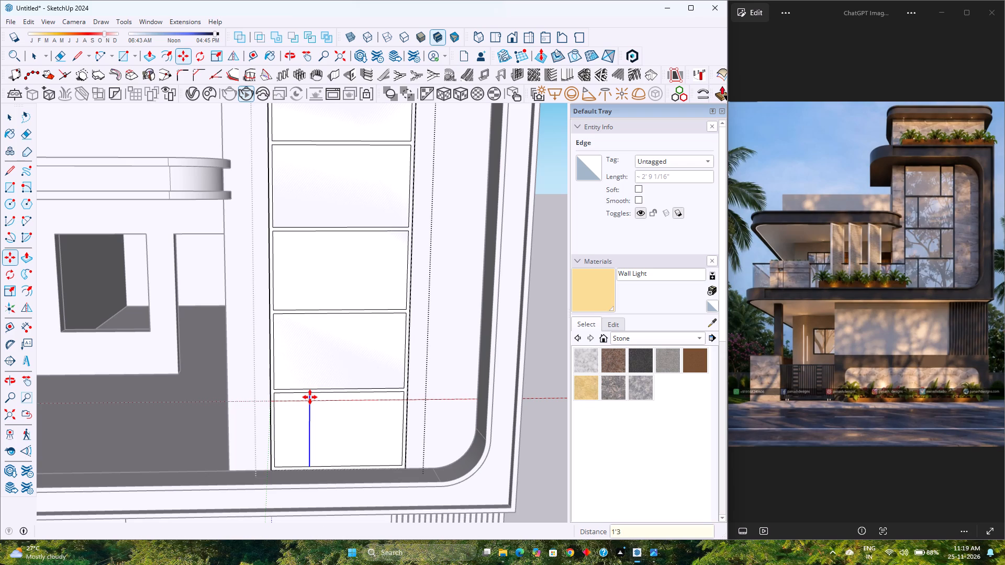
# Copy the new vertical edge another 1.5" to the right to form a vertical bar in the bottom pane.
pyautogui.scroll(4, 310, 397)
pyautogui.click(308, 390)
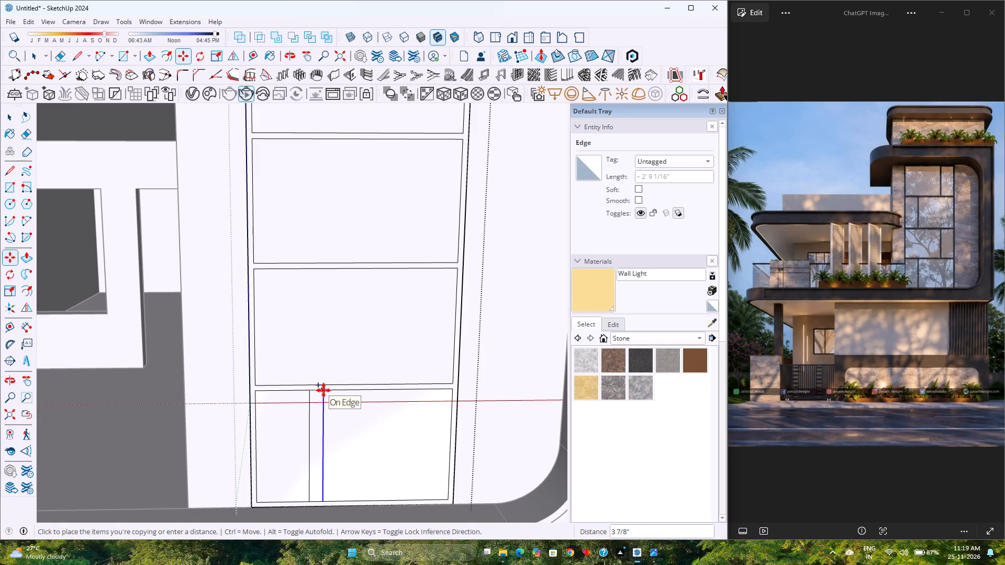
pyautogui.write('1.5')
pyautogui.press('Return')
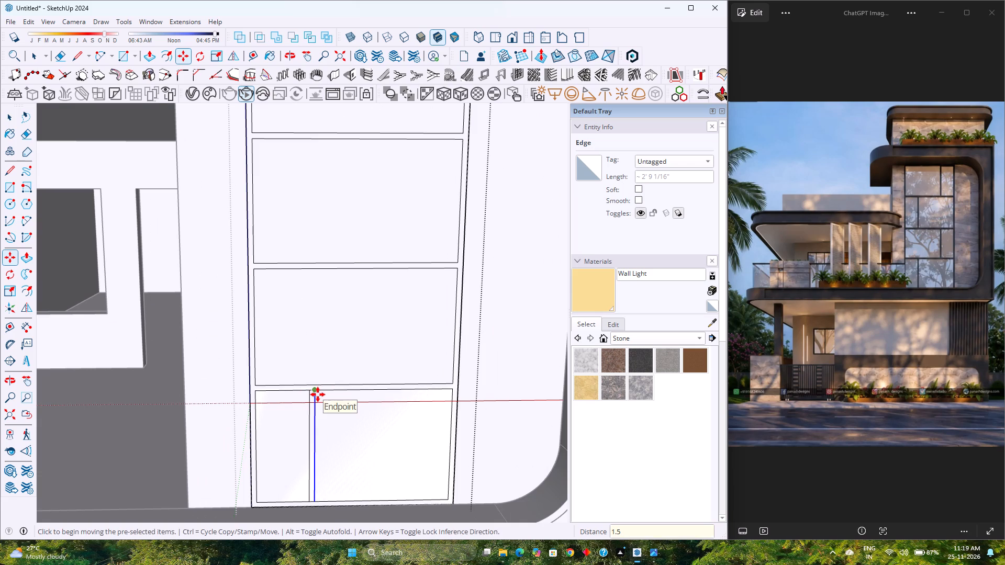
pyautogui.press('space')
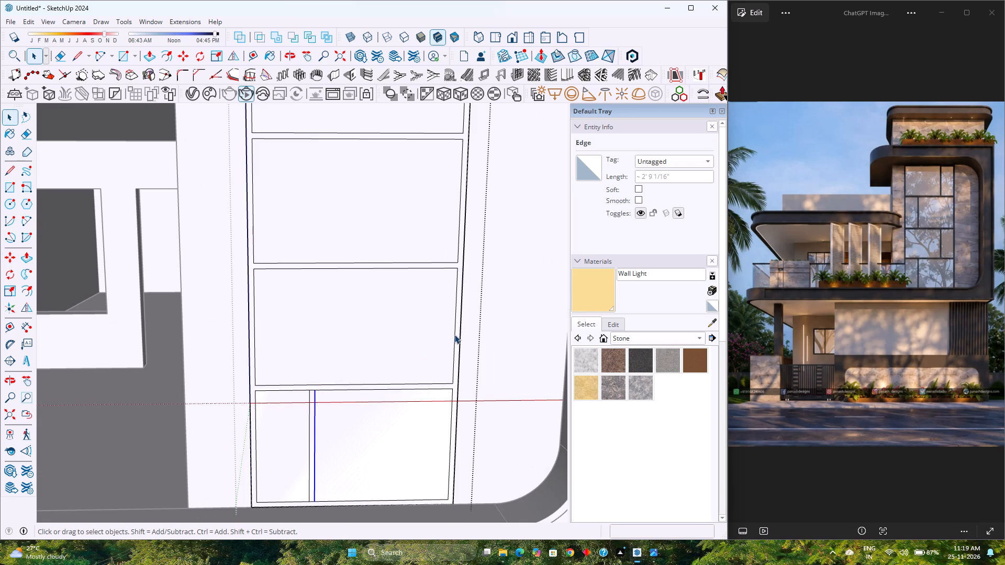
# Mirror a copy of the bottom pane's two vertical bar edges across the middle of the pane.
pyautogui.keyDown('ctrl'); pyautogui.click(309, 427); pyautogui.keyUp('ctrl')
pyautogui.click(229, 56)
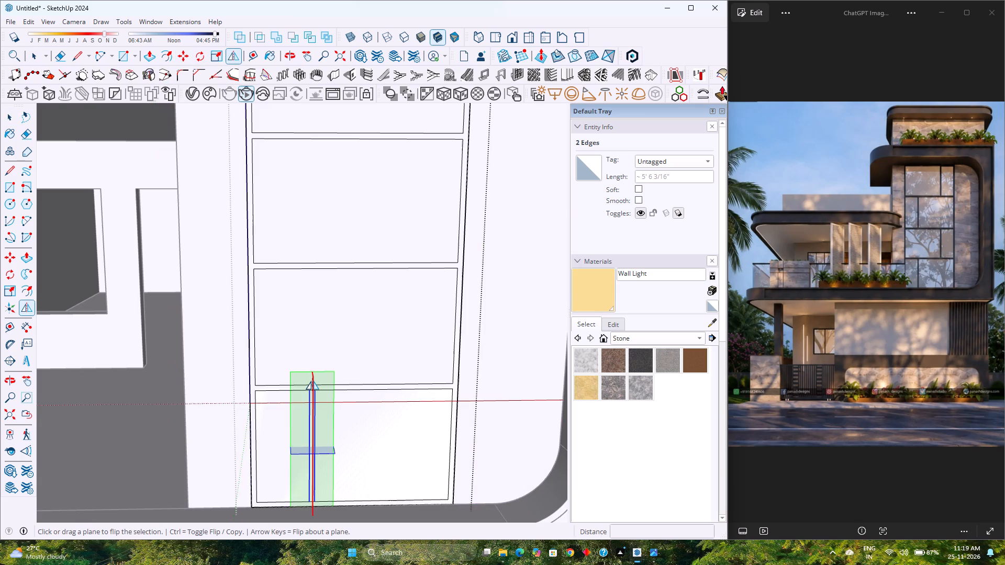
pyautogui.moveTo(312, 381); pyautogui.dragTo(358, 386)
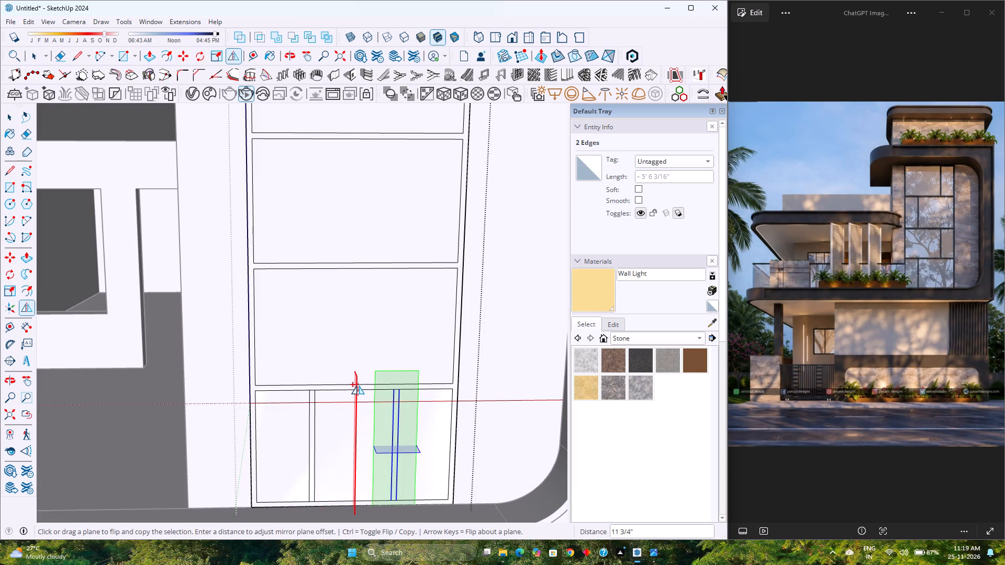
pyautogui.press('space')
# Copy the mirrored bar edges up into the second pane from the bottom and erase the mirrored pair left in the bottom pane.
pyautogui.press('m')
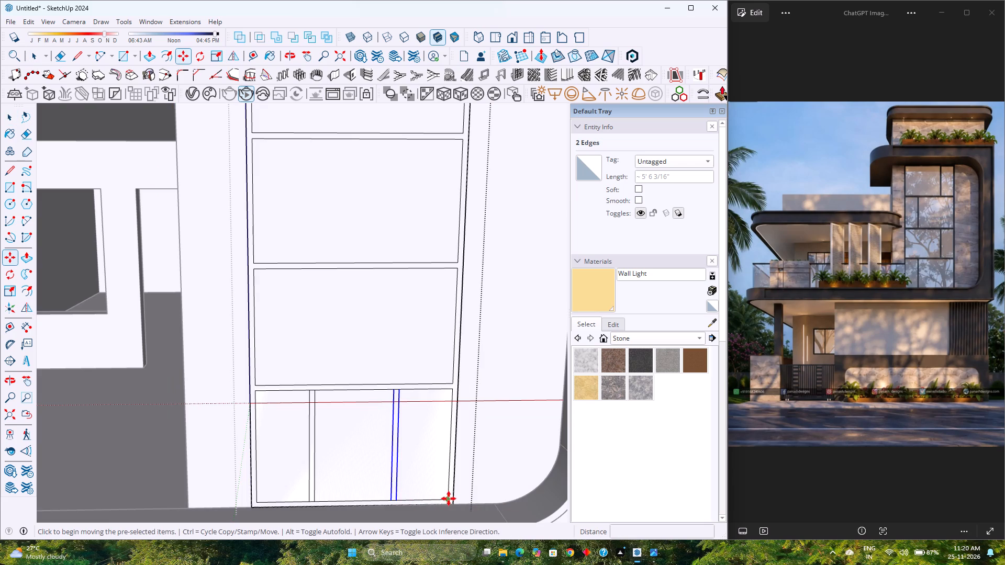
pyautogui.click(449, 499)
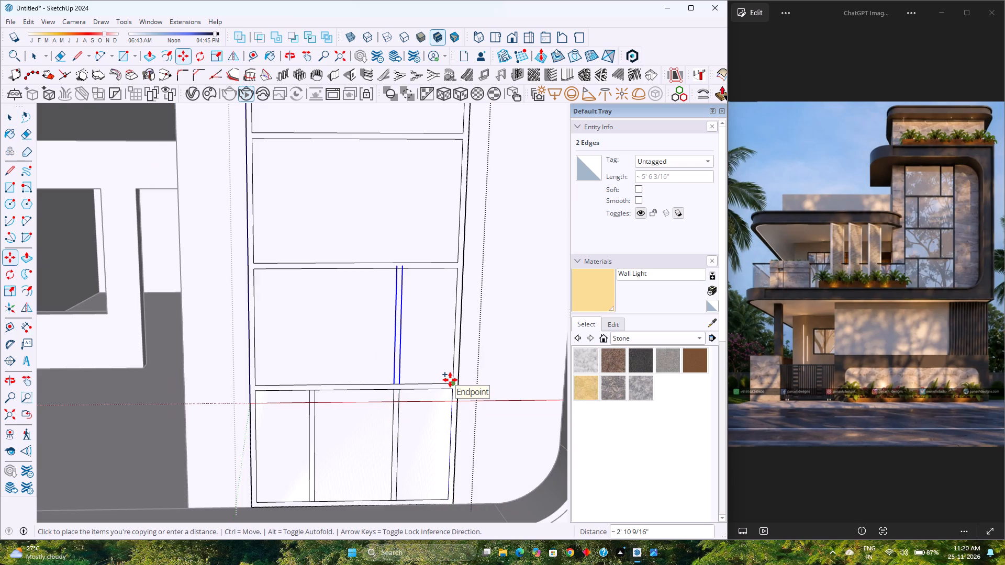
pyautogui.click(451, 381)
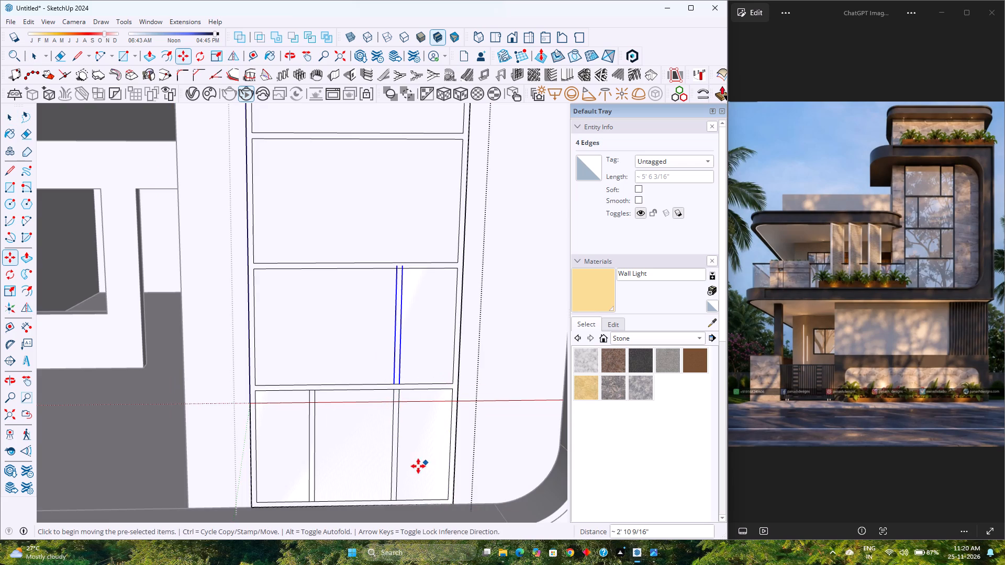
pyautogui.press('e')
pyautogui.moveTo(409, 462); pyautogui.dragTo(382, 461)
pyautogui.press('space')
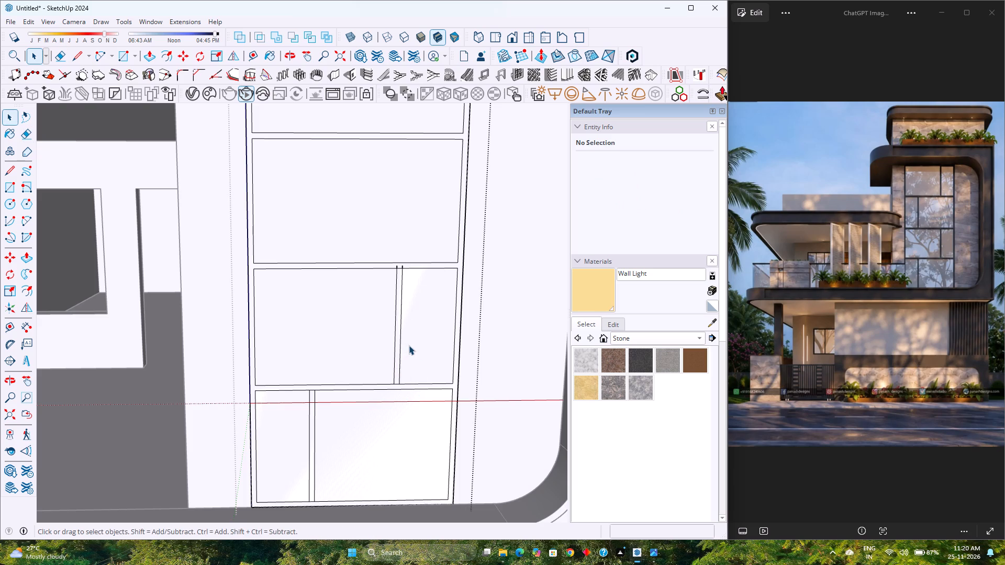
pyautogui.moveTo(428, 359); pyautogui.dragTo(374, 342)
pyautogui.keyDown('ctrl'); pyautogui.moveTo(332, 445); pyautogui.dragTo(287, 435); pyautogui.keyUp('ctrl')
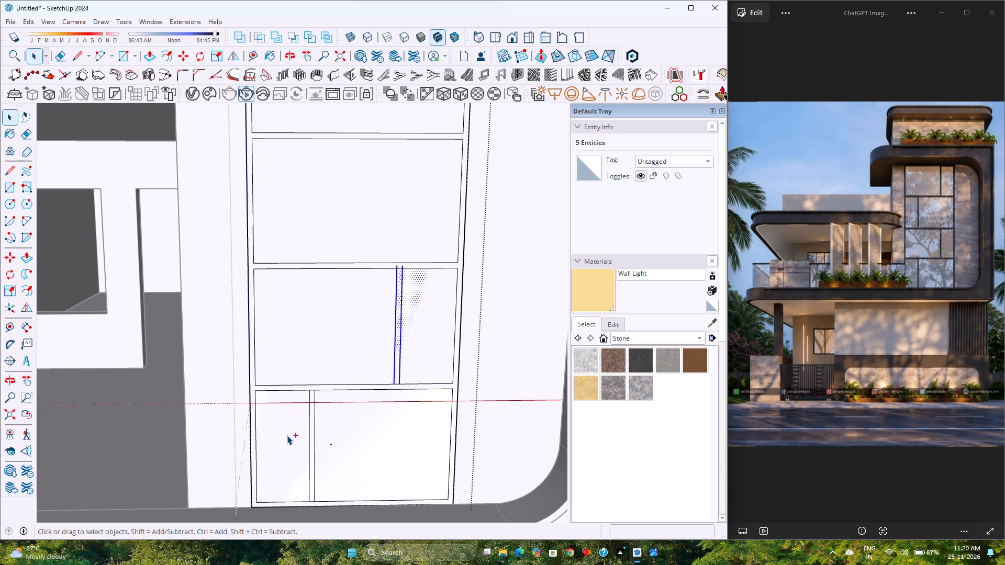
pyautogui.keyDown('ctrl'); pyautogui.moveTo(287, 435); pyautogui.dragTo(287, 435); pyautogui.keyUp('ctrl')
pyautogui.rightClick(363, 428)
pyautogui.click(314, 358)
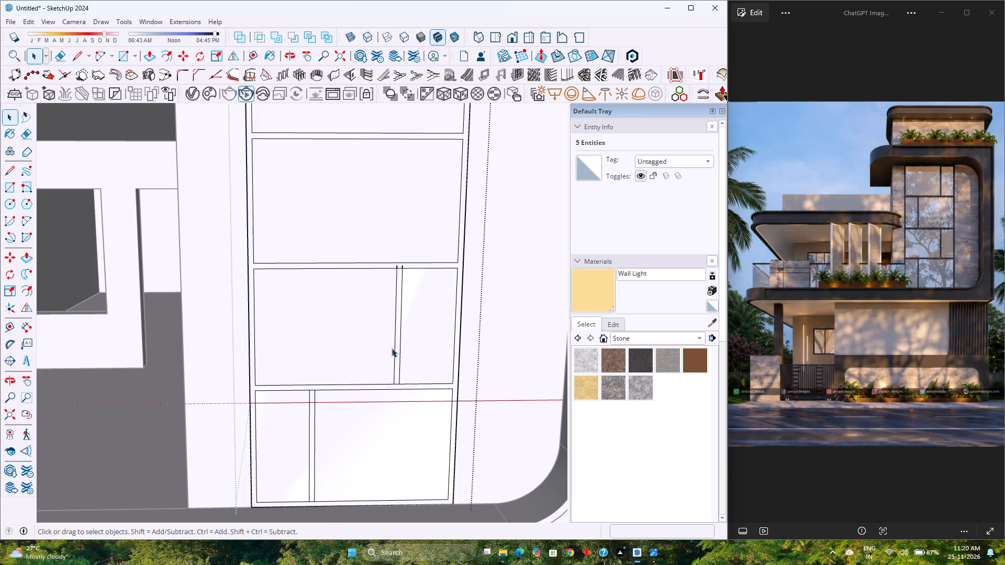
# Select only the vertical bar edges in the window's two bottom panes and copy them up into the third and fourth panes from the bottom.
pyautogui.keyDown('ctrl'); pyautogui.moveTo(415, 345); pyautogui.dragTo(379, 344); pyautogui.keyUp('ctrl')
pyautogui.keyDown('ctrl'); pyautogui.moveTo(350, 457); pyautogui.dragTo(304, 449); pyautogui.keyUp('ctrl')
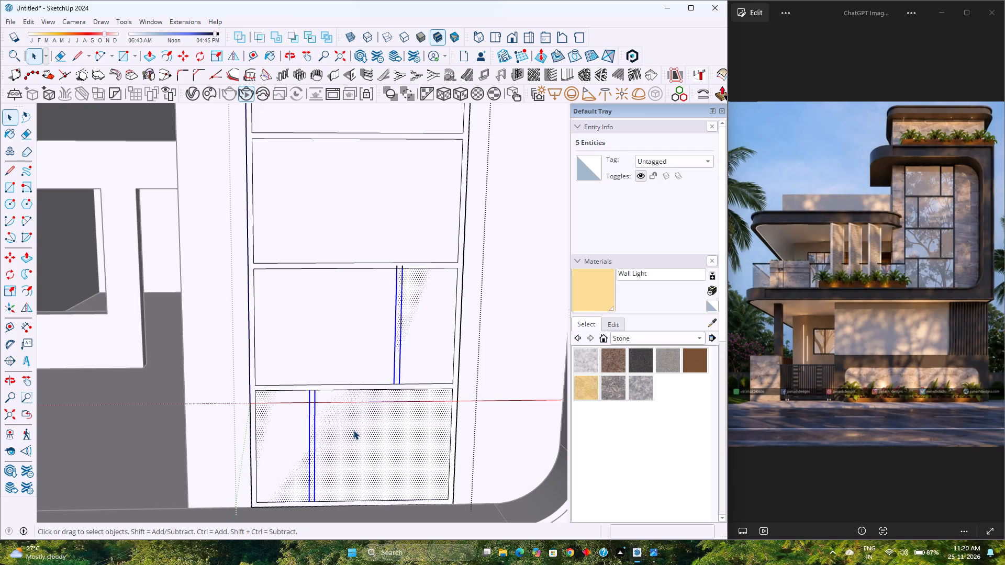
pyautogui.rightClick(353, 430)
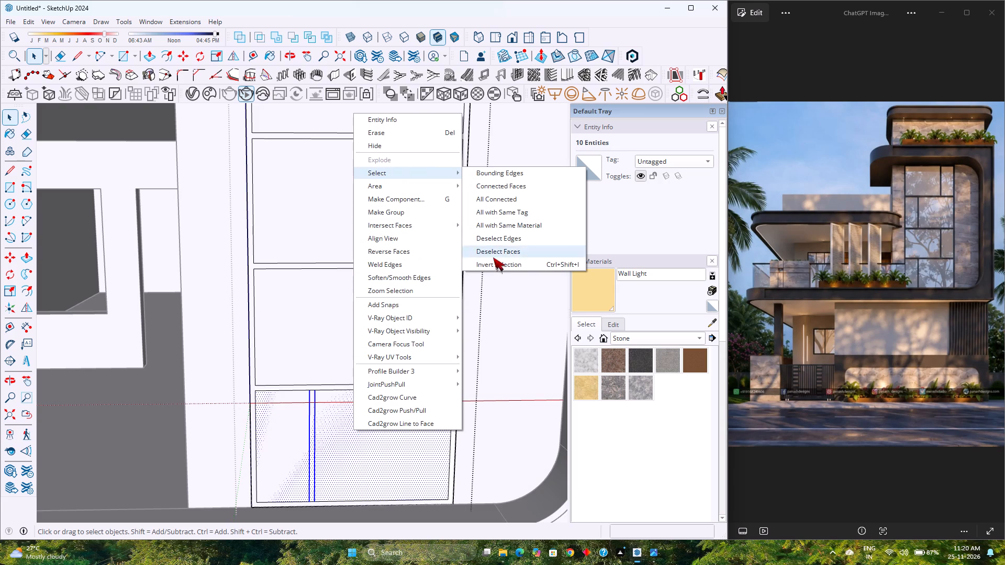
pyautogui.click(495, 251)
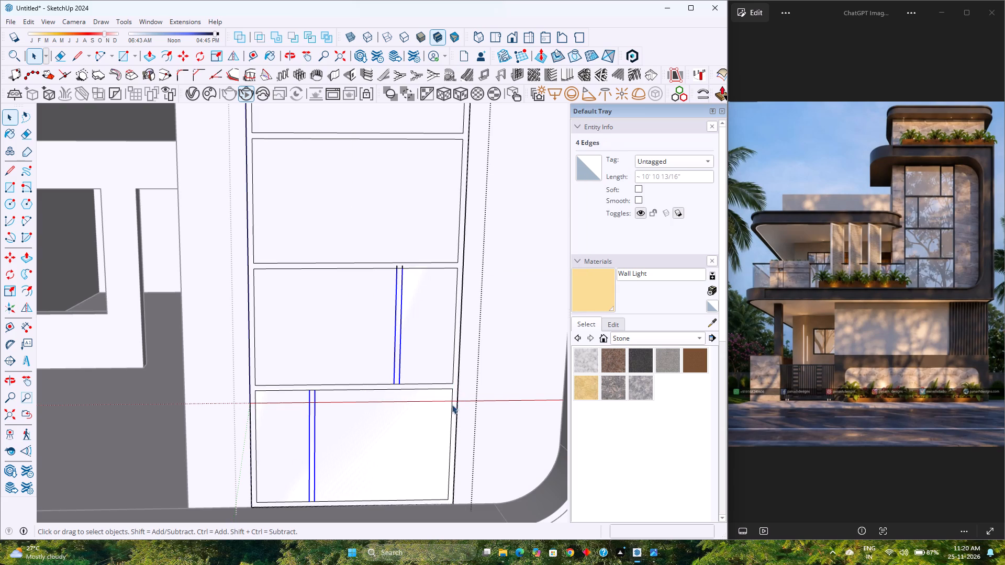
pyautogui.press('m')
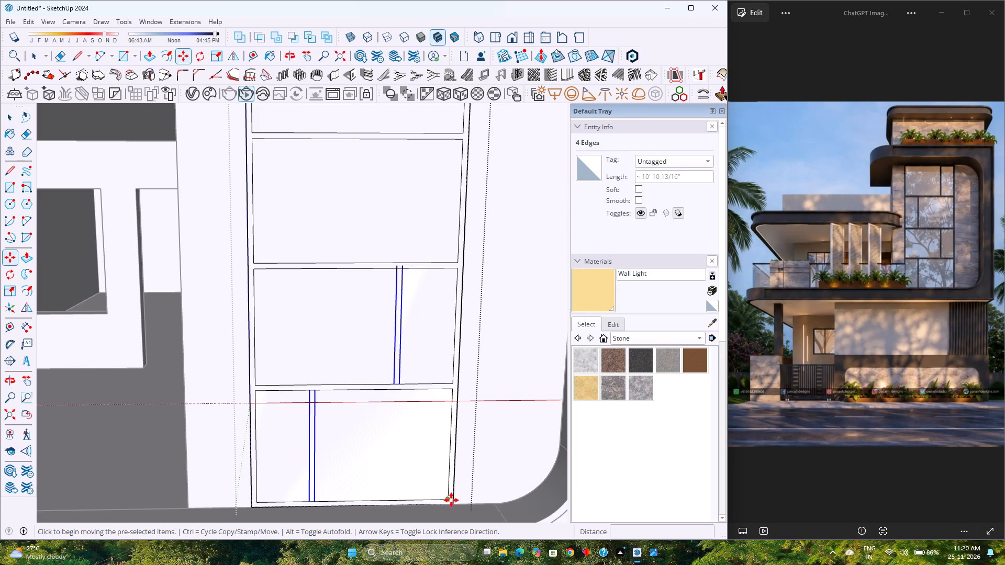
pyautogui.click(449, 501)
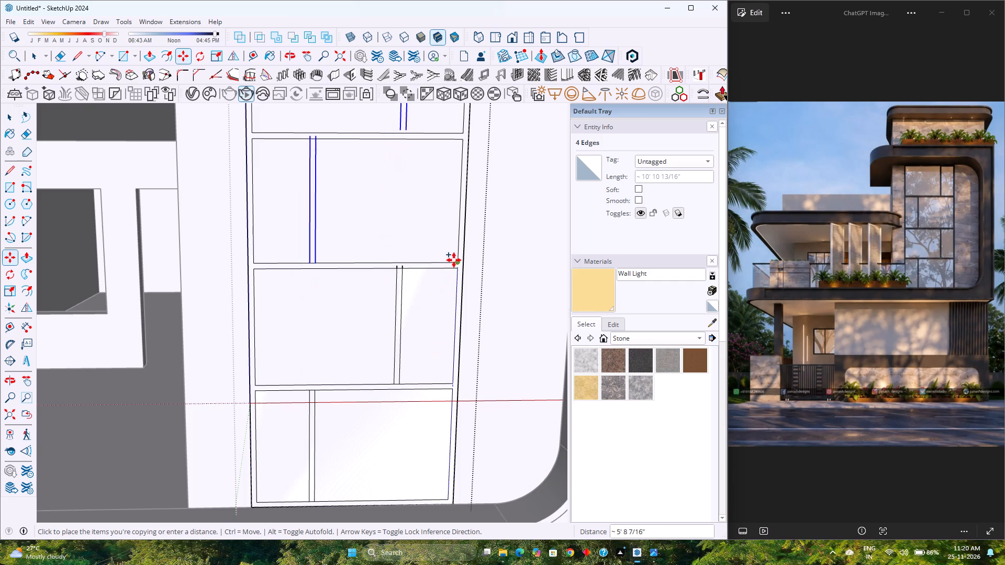
pyautogui.click(455, 261)
# Copy the same set of bar edges up another two panes into the top two panes of the tower window.
pyautogui.scroll(-4, 455, 261)
pyautogui.keyDown('shift'); pyautogui.moveTo(455, 261); pyautogui.dragTo(457, 262, button='middle'); pyautogui.keyUp('shift')
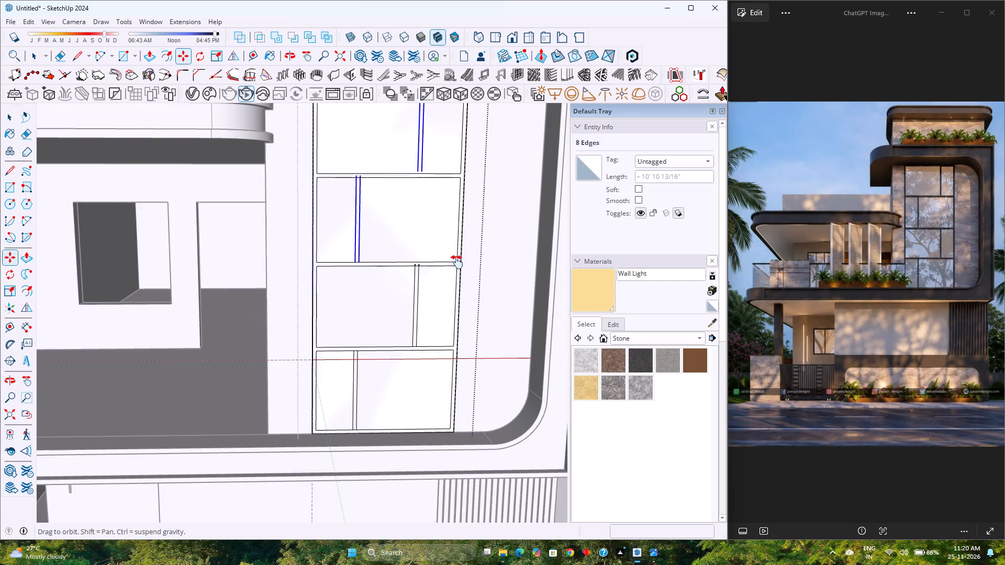
pyautogui.keyDown('shift'); pyautogui.moveTo(457, 262); pyautogui.dragTo(416, 459, button='middle'); pyautogui.keyUp('shift')
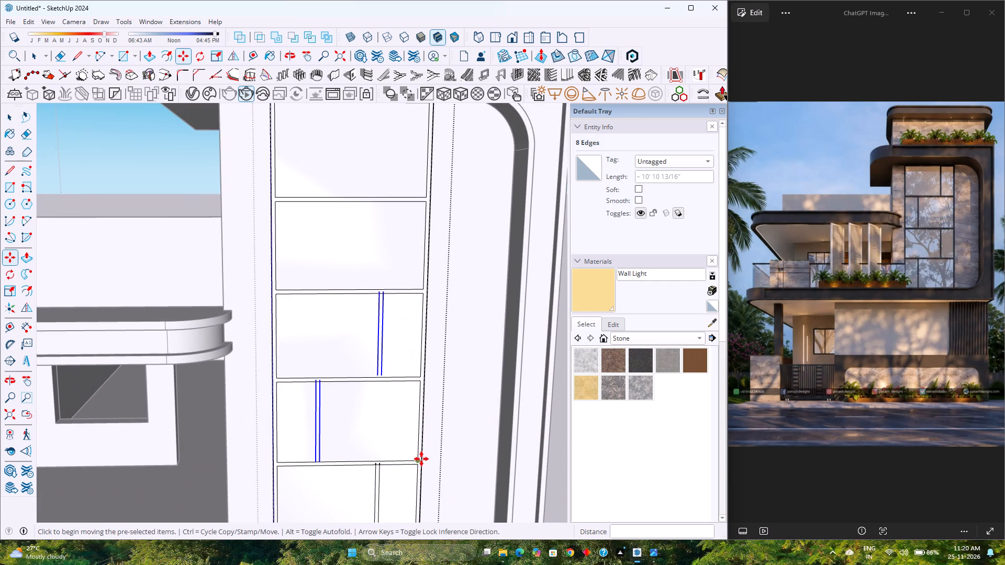
pyautogui.click(418, 459)
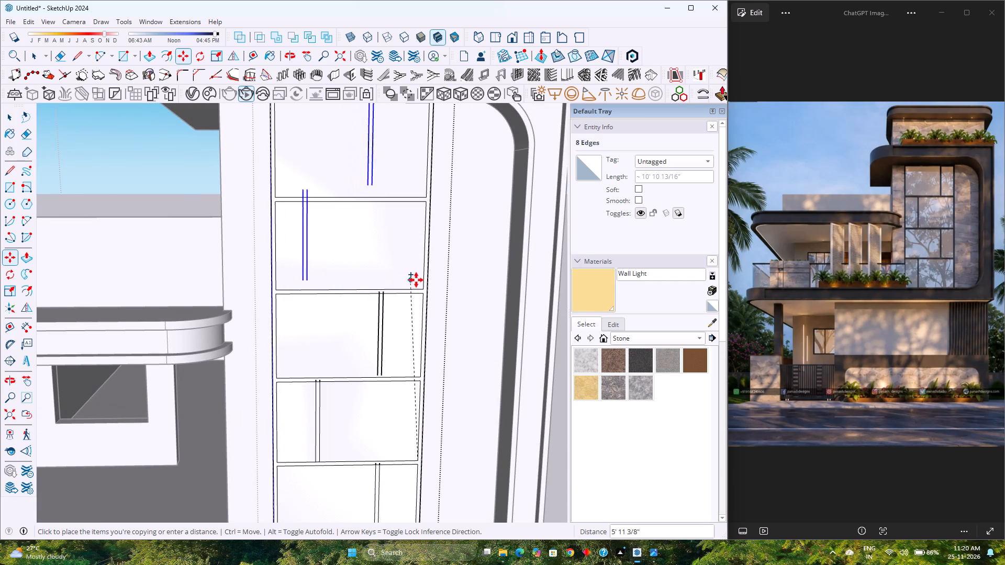
pyautogui.click(425, 289)
# Draw lines extending both bar edges in the third pane from the top down to the pane's bottom edge.
pyautogui.keyDown('shift'); pyautogui.moveTo(414, 289); pyautogui.dragTo(386, 368, button='middle'); pyautogui.keyUp('shift')
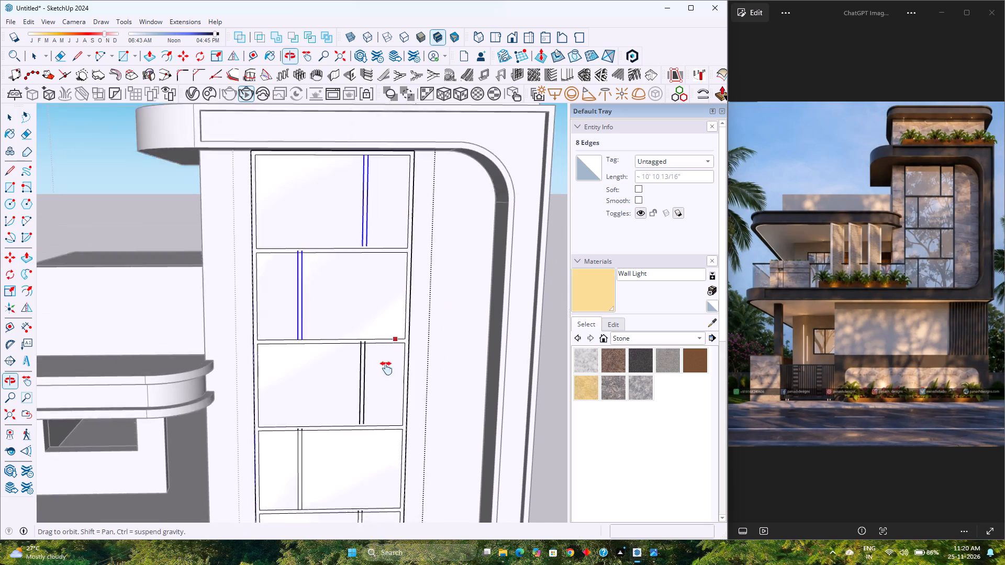
pyautogui.keyDown('shift'); pyautogui.moveTo(386, 368); pyautogui.dragTo(383, 390, button='middle'); pyautogui.keyUp('shift')
pyautogui.keyDown('shift'); pyautogui.middleClick(383, 390); pyautogui.keyUp('shift')
pyautogui.keyDown('shift'); pyautogui.moveTo(343, 452); pyautogui.dragTo(343, 368, button='middle'); pyautogui.keyUp('shift')
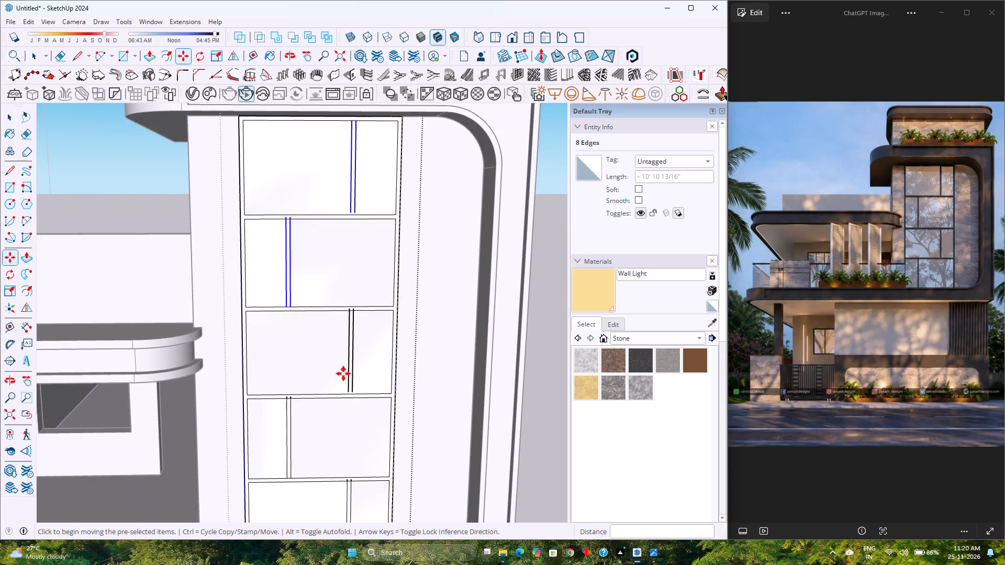
pyautogui.scroll(3, 343, 377)
pyautogui.press('l')
pyautogui.scroll(-4, 361, 371)
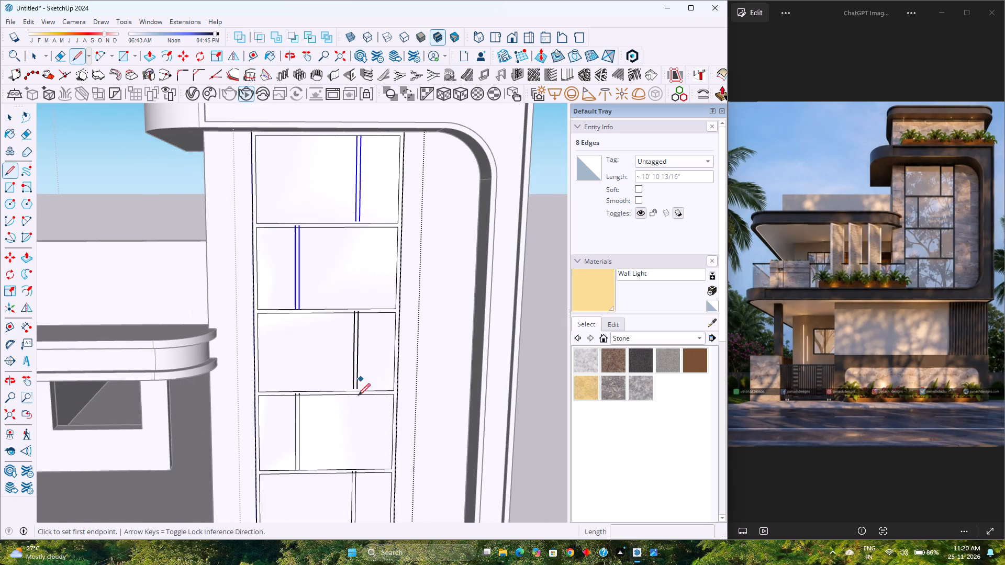
pyautogui.scroll(12, 354, 405)
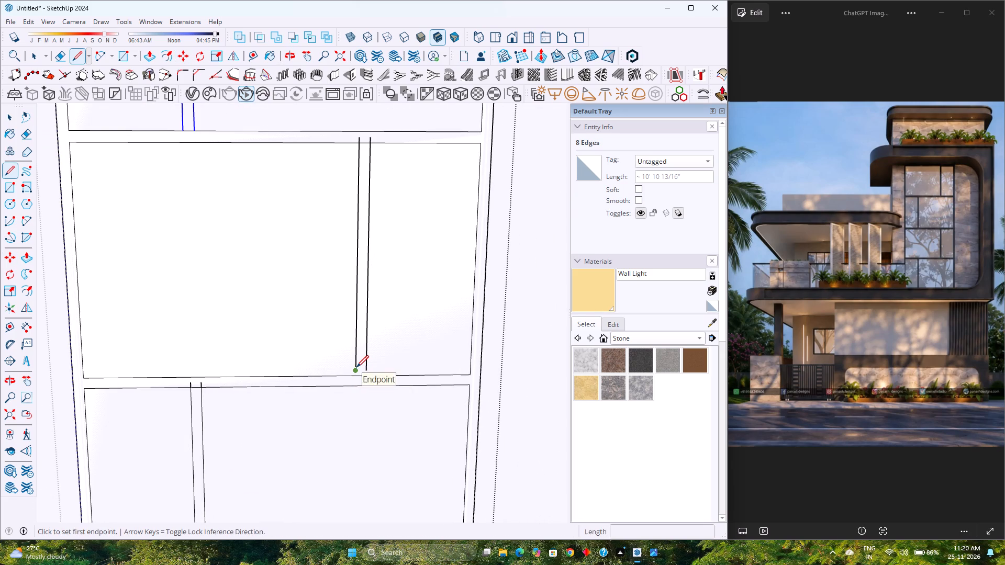
pyautogui.click(356, 367)
pyautogui.scroll(7, 357, 379)
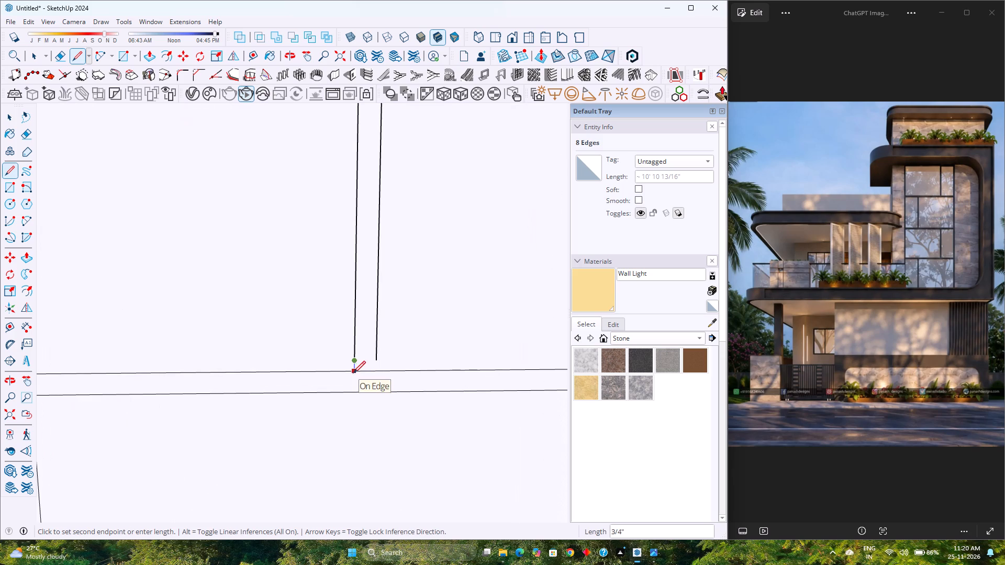
pyautogui.click(353, 373)
pyautogui.click(377, 359)
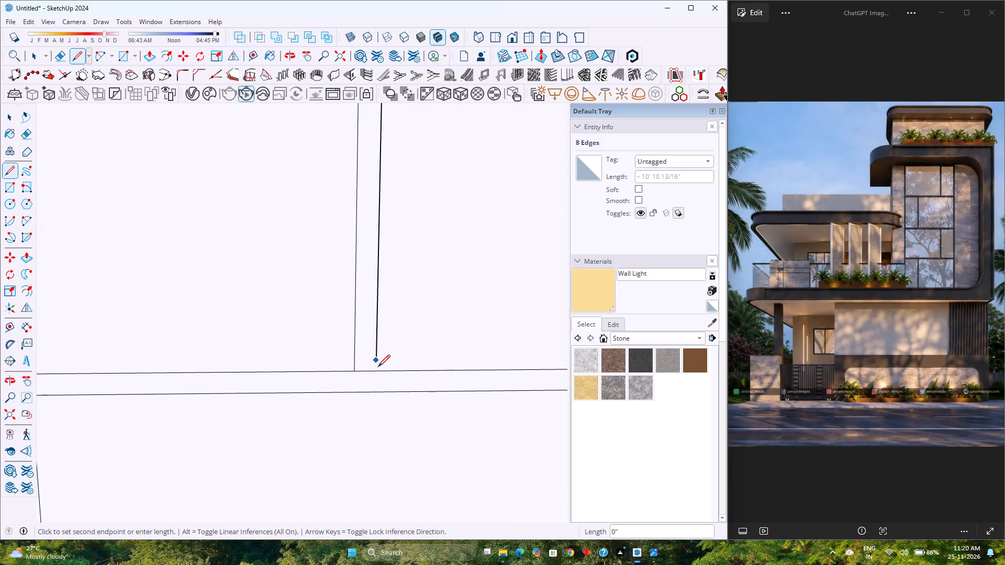
pyautogui.click(377, 369)
pyautogui.press('Escape')
# Erase the overhanging bar edge ends and the short closing edge at the top of the bar in the second pane from the top.
pyautogui.scroll(-14, 376, 369)
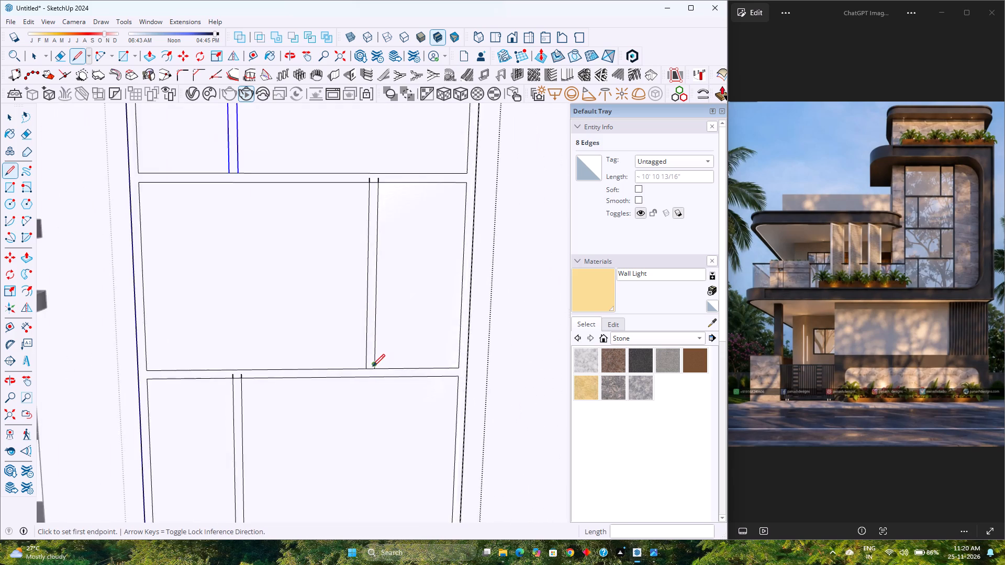
pyautogui.scroll(-12, 373, 366)
pyautogui.press('e')
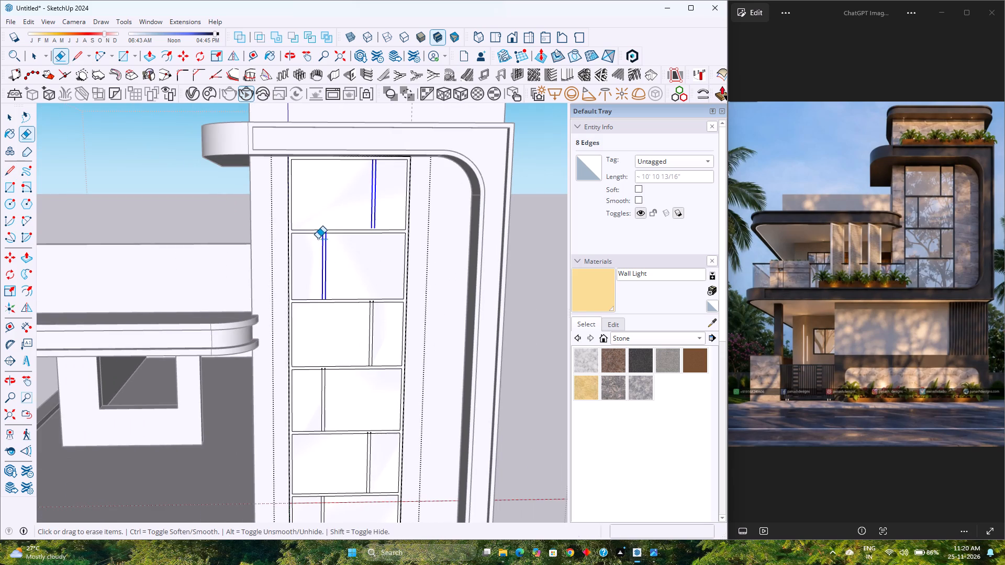
pyautogui.scroll(15, 318, 239)
pyautogui.click(327, 227)
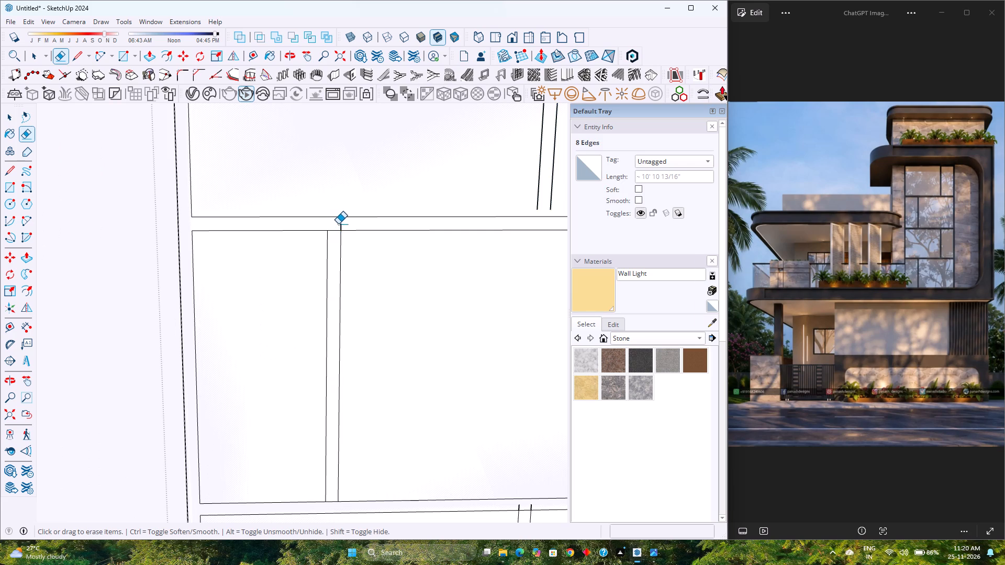
pyautogui.click(340, 225)
pyautogui.click(335, 230)
# Extend the top pane's two bar edges down to the pane's bottom edge and erase the short segment between them.
pyautogui.scroll(-5, 325, 238)
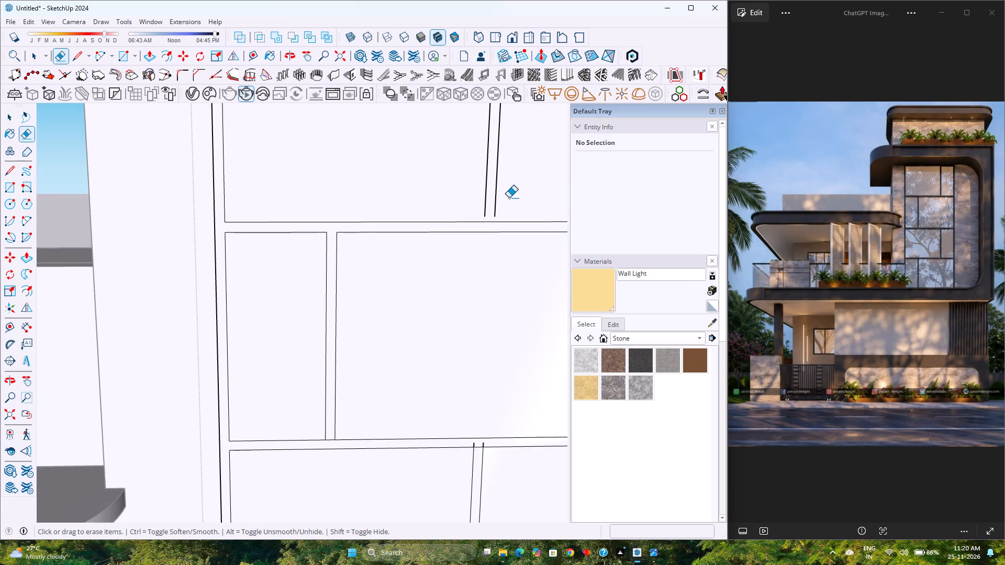
pyautogui.scroll(3, 490, 216)
pyautogui.scroll(-4, 450, 267)
pyautogui.keyDown('shift'); pyautogui.moveTo(450, 266); pyautogui.dragTo(314, 403, button='middle'); pyautogui.keyUp('shift')
pyautogui.keyDown('shift'); pyautogui.middleClick(313, 403); pyautogui.keyUp('shift')
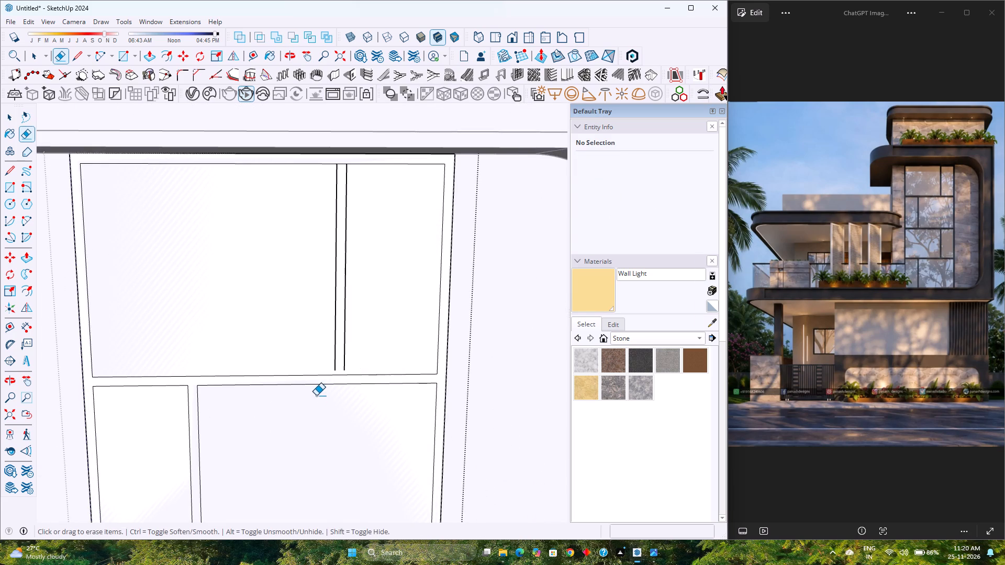
pyautogui.press('l')
pyautogui.click(333, 370)
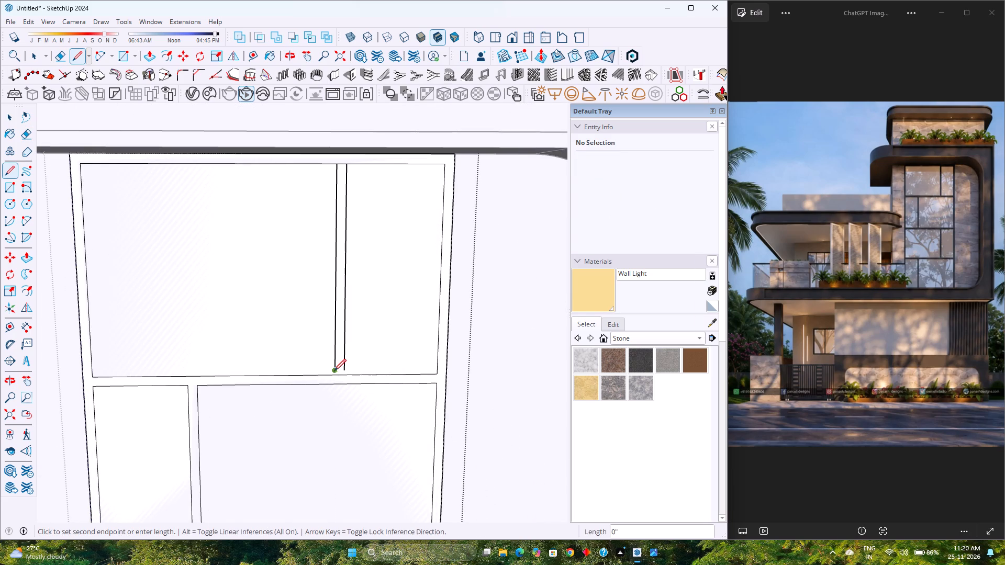
pyautogui.scroll(10, 336, 379)
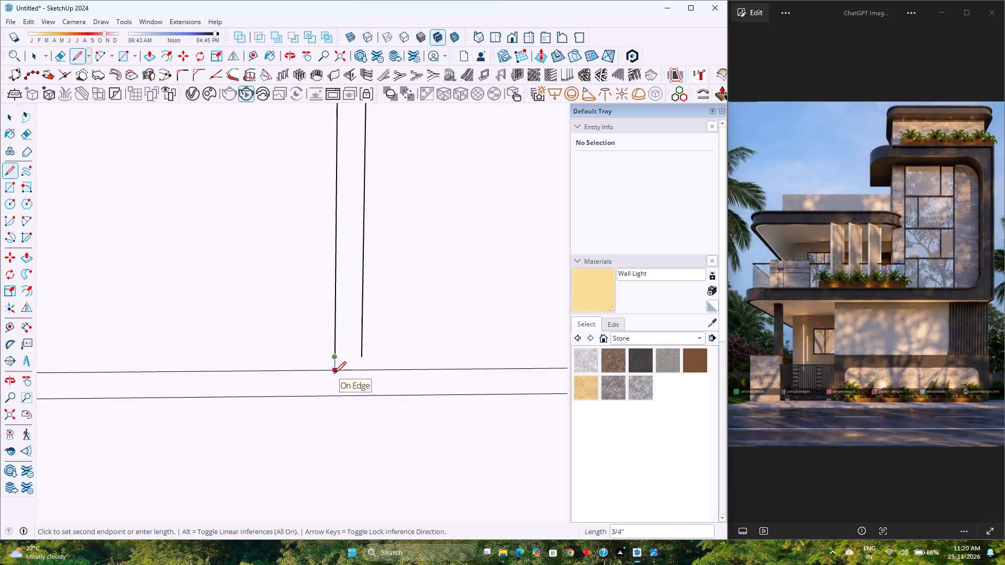
pyautogui.scroll(4, 334, 374)
pyautogui.click(335, 369)
pyautogui.click(377, 348)
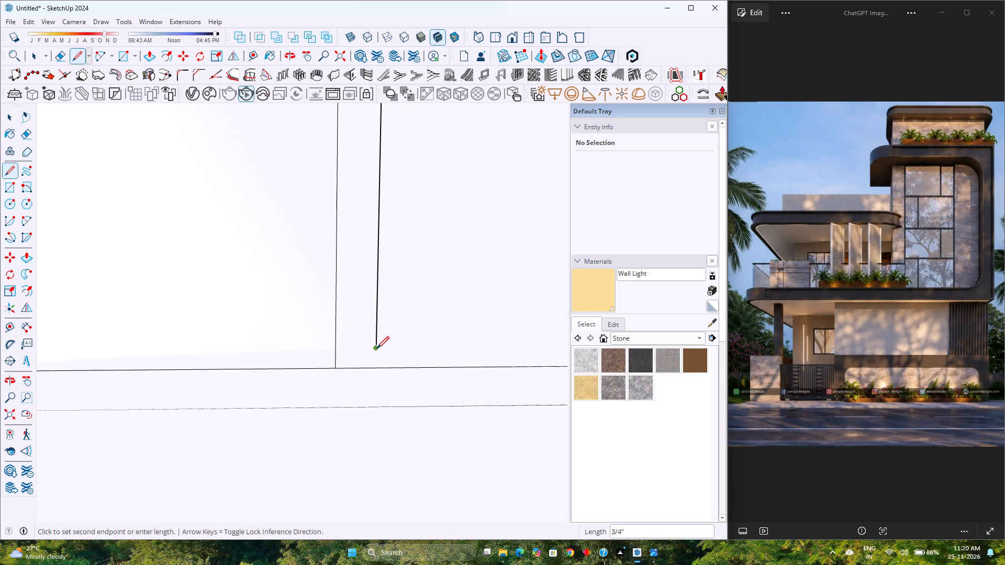
pyautogui.click(375, 367)
pyautogui.press('e')
pyautogui.moveTo(359, 360); pyautogui.dragTo(355, 380)
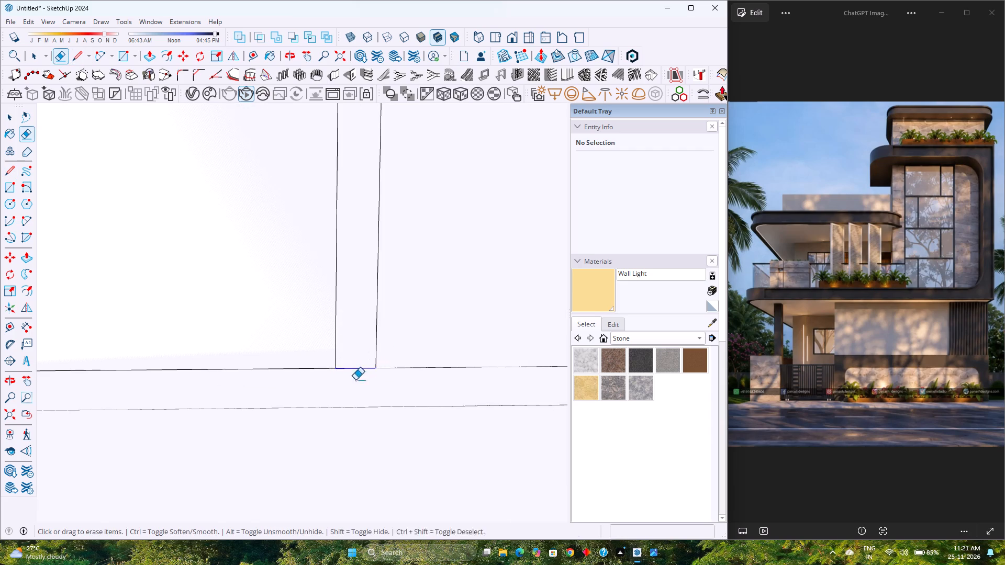
# Erase the overhanging edge ends and the short closing segments at the top and bottom of the bar in the third pane from the top.
pyautogui.scroll(-20, 355, 376)
pyautogui.scroll(-6, 355, 376)
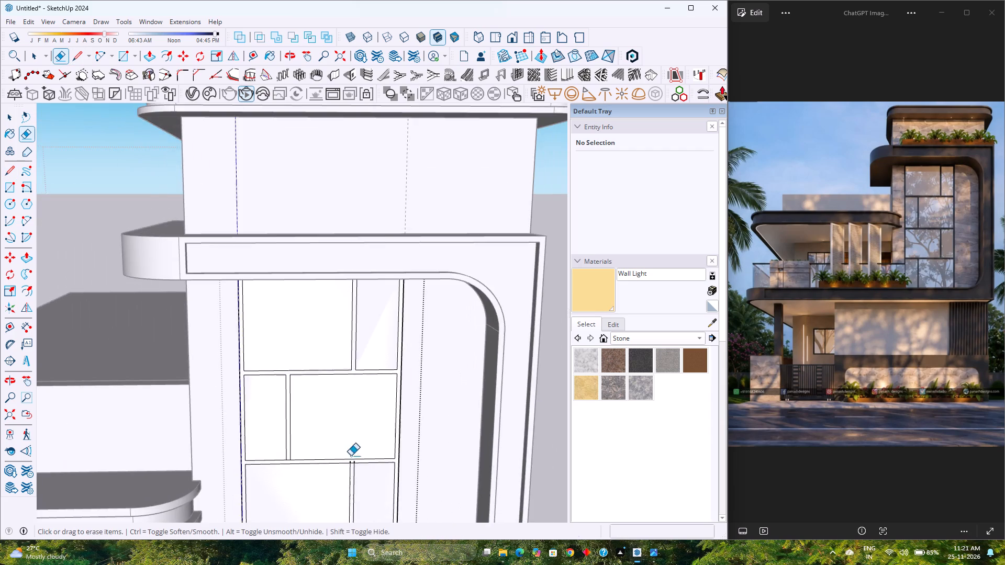
pyautogui.scroll(18, 347, 474)
pyautogui.click(355, 439)
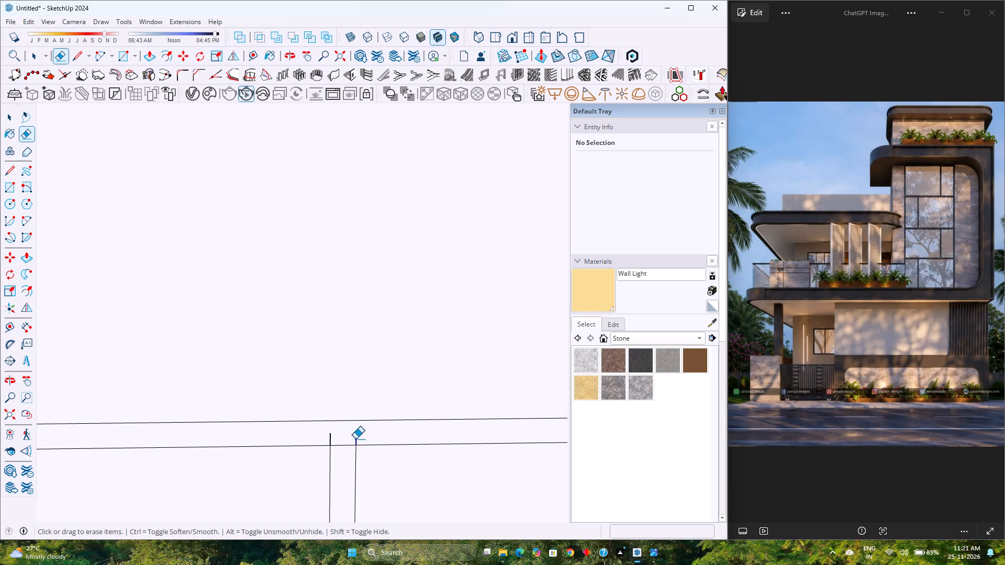
pyautogui.moveTo(334, 432); pyautogui.dragTo(326, 436)
pyautogui.moveTo(348, 448); pyautogui.dragTo(346, 460)
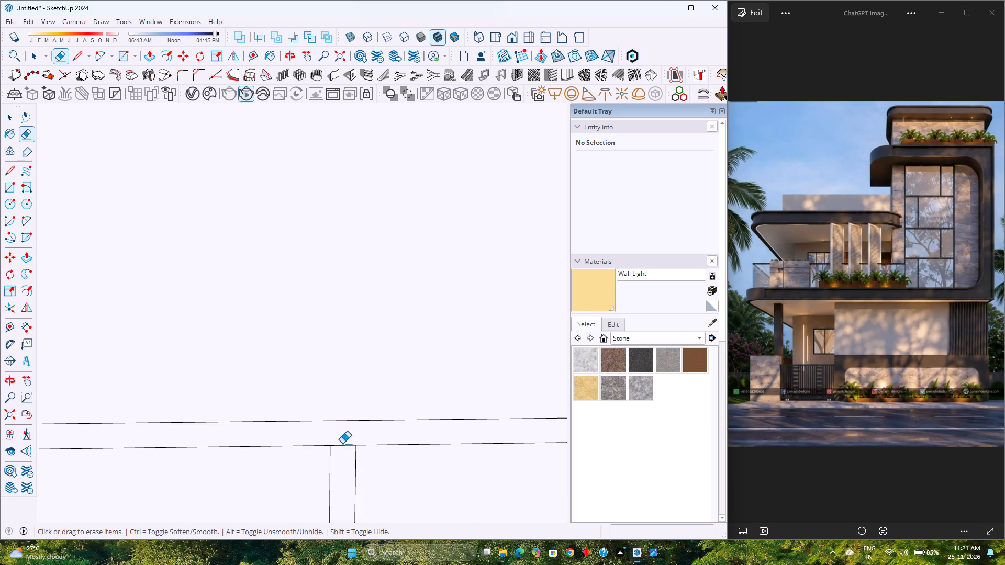
pyautogui.click(342, 441)
pyautogui.scroll(-12, 343, 443)
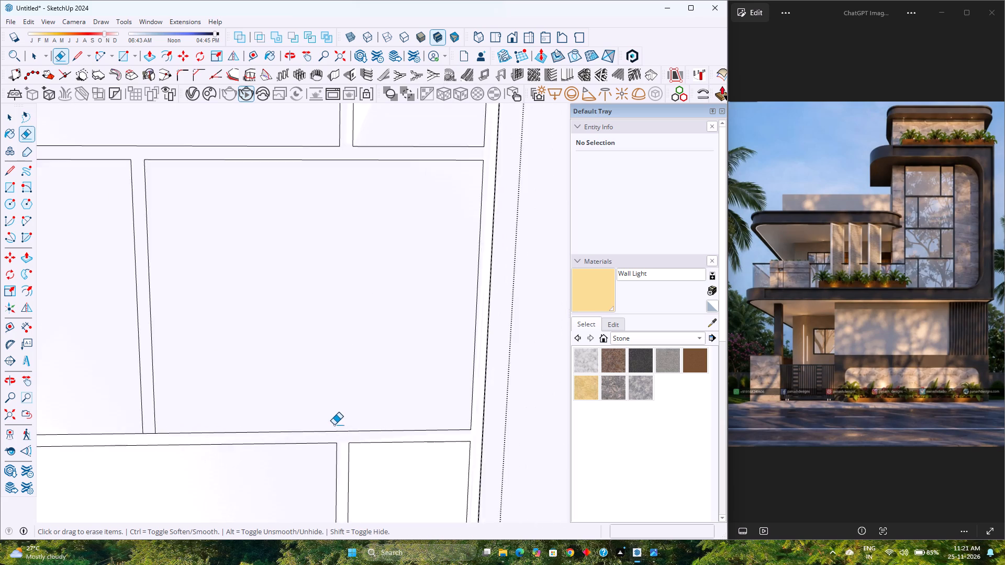
pyautogui.scroll(-7, 334, 425)
pyautogui.keyDown('shift'); pyautogui.moveTo(330, 443); pyautogui.dragTo(328, 351, button='middle'); pyautogui.keyUp('shift')
pyautogui.keyDown('shift'); pyautogui.middleClick(328, 351); pyautogui.keyUp('shift')
pyautogui.scroll(-4, 329, 349)
pyautogui.scroll(4, 329, 421)
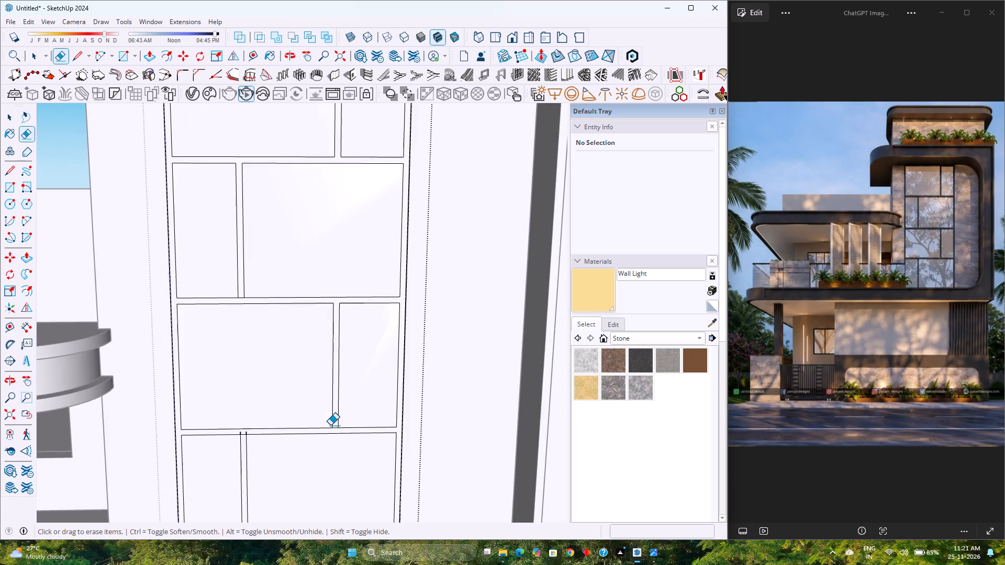
pyautogui.scroll(9, 330, 425)
pyautogui.click(337, 417)
# Erase the overhanging edge ends and the short closing segment at the top of the bar in the fourth pane from the top.
pyautogui.scroll(-4, 337, 417)
pyautogui.keyDown('shift'); pyautogui.moveTo(220, 431); pyautogui.dragTo(285, 404, button='middle'); pyautogui.keyUp('shift')
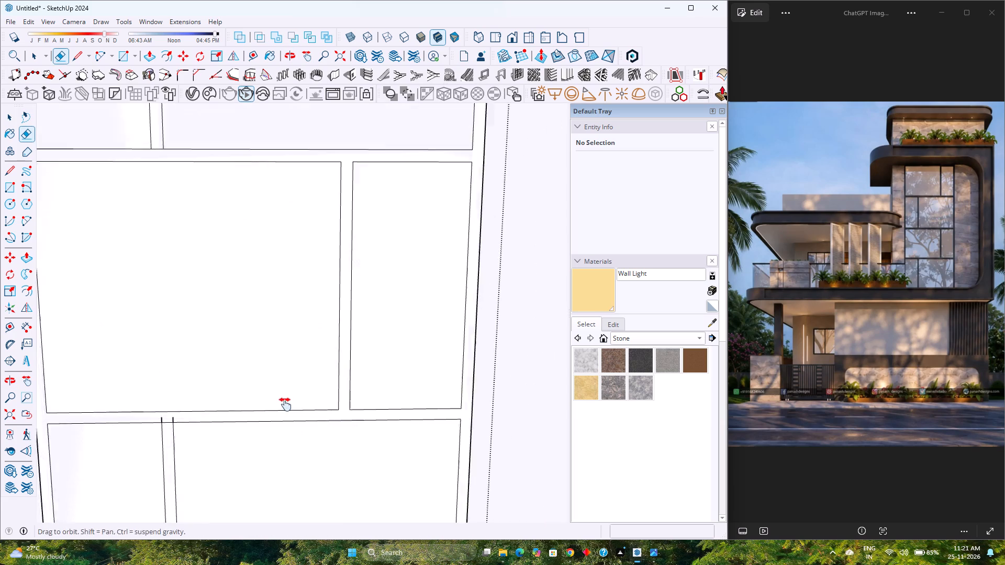
pyautogui.keyDown('shift'); pyautogui.moveTo(285, 404); pyautogui.dragTo(357, 391, button='middle'); pyautogui.keyUp('shift')
pyautogui.scroll(8, 299, 389)
pyautogui.click(305, 385)
pyautogui.click(276, 382)
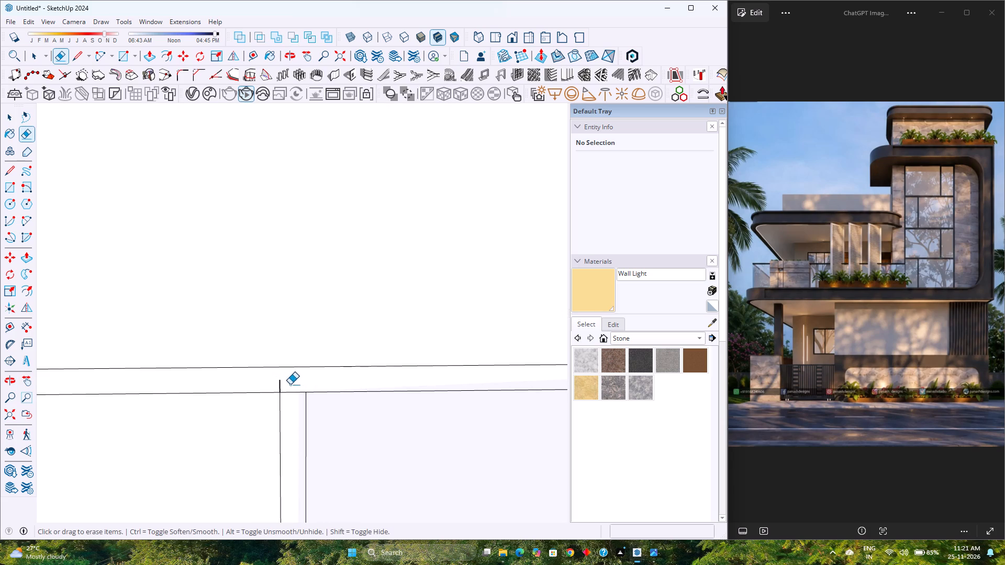
pyautogui.moveTo(290, 385); pyautogui.dragTo(281, 385)
pyautogui.moveTo(295, 388); pyautogui.dragTo(298, 399)
# Erase the short closing segment at the bottom of the bar in the second pane from the top.
pyautogui.scroll(-12, 297, 396)
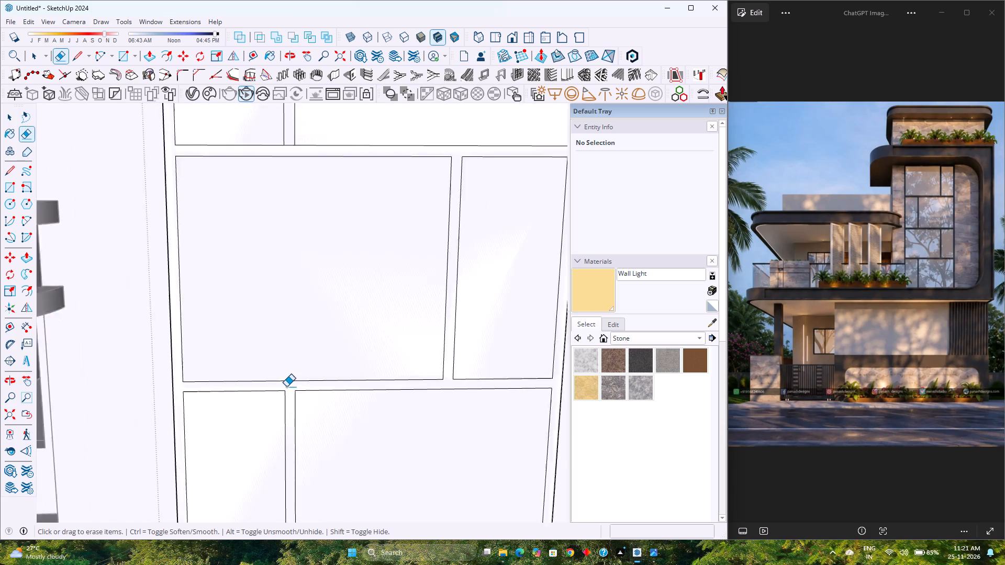
pyautogui.scroll(-11, 286, 387)
pyautogui.keyDown('shift'); pyautogui.moveTo(300, 431); pyautogui.dragTo(275, 374, button='middle'); pyautogui.keyUp('shift')
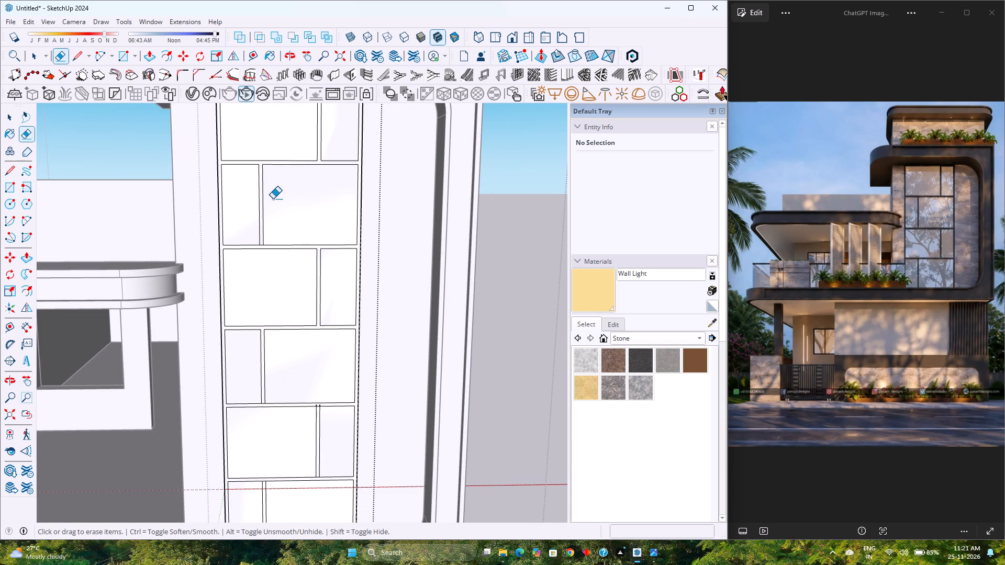
pyautogui.scroll(13, 263, 232)
pyautogui.click(257, 258)
# Erase the two bar edge ends overhanging the top of the second pane from the bottom.
pyautogui.scroll(-3, 262, 256)
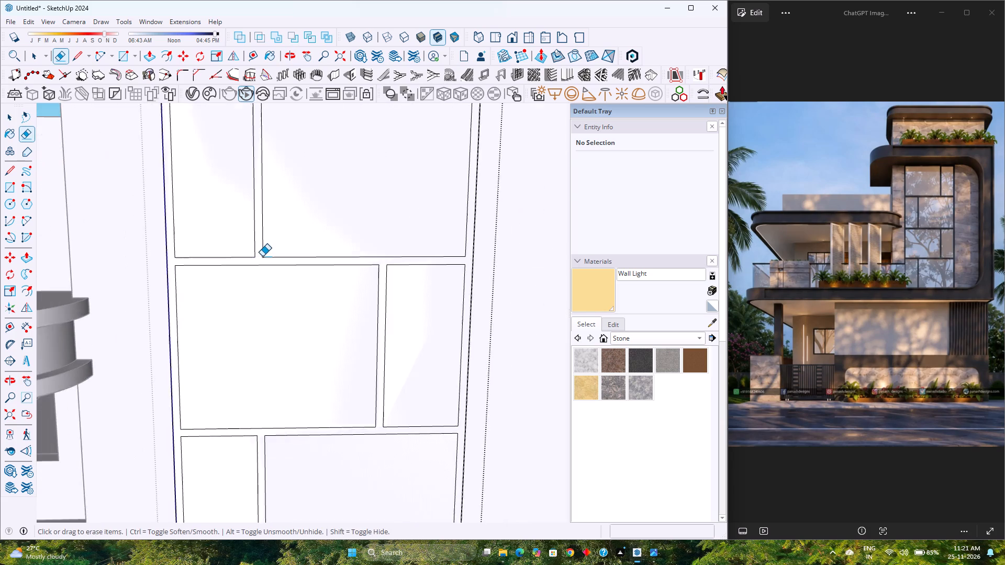
pyautogui.scroll(-12, 262, 256)
pyautogui.scroll(8, 316, 396)
pyautogui.scroll(-1, 296, 389)
pyautogui.scroll(4, 296, 389)
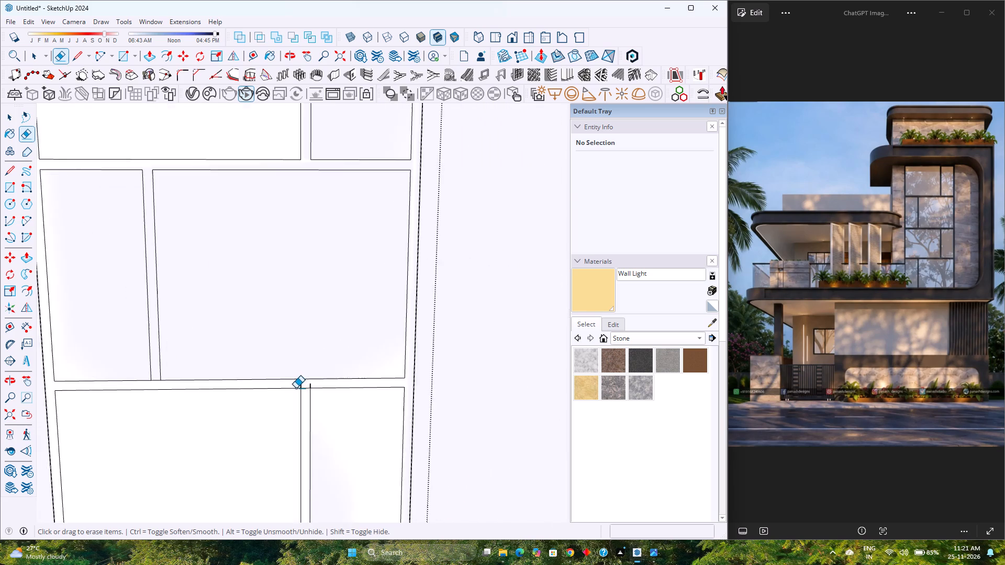
pyautogui.scroll(9, 296, 388)
pyautogui.click(308, 382)
pyautogui.moveTo(325, 384); pyautogui.dragTo(338, 388)
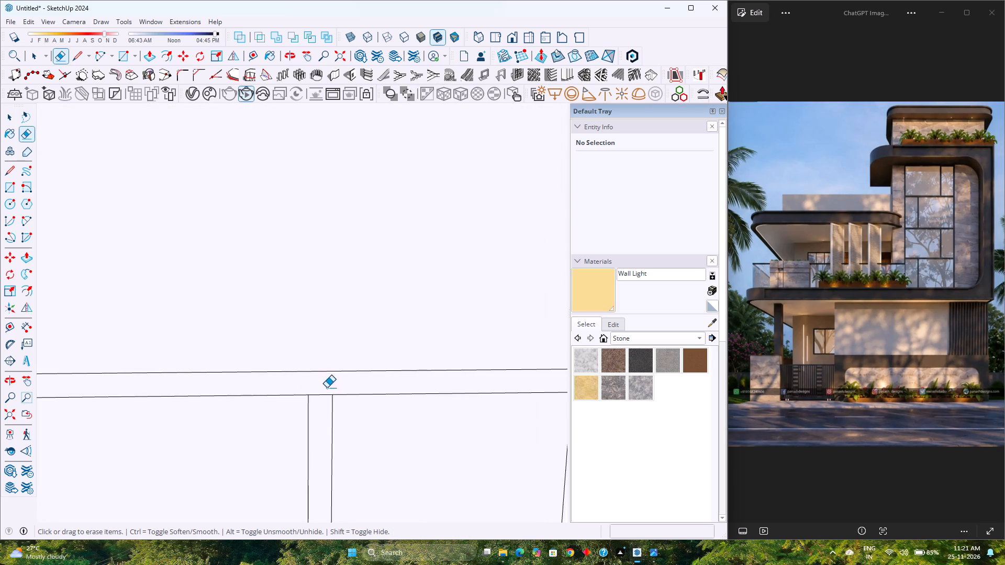
# Erase the short closing segments at the top and bottom of the bar in the second pane from the bottom.
pyautogui.moveTo(323, 390); pyautogui.dragTo(321, 397)
pyautogui.scroll(-4, 320, 389)
pyautogui.scroll(-17, 316, 370)
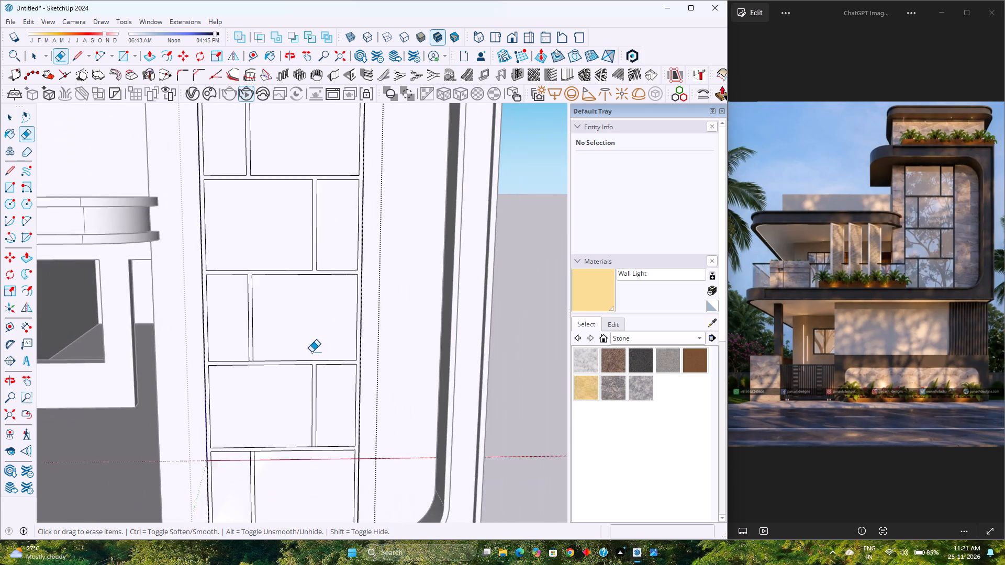
pyautogui.scroll(-7, 311, 352)
pyautogui.scroll(19, 302, 439)
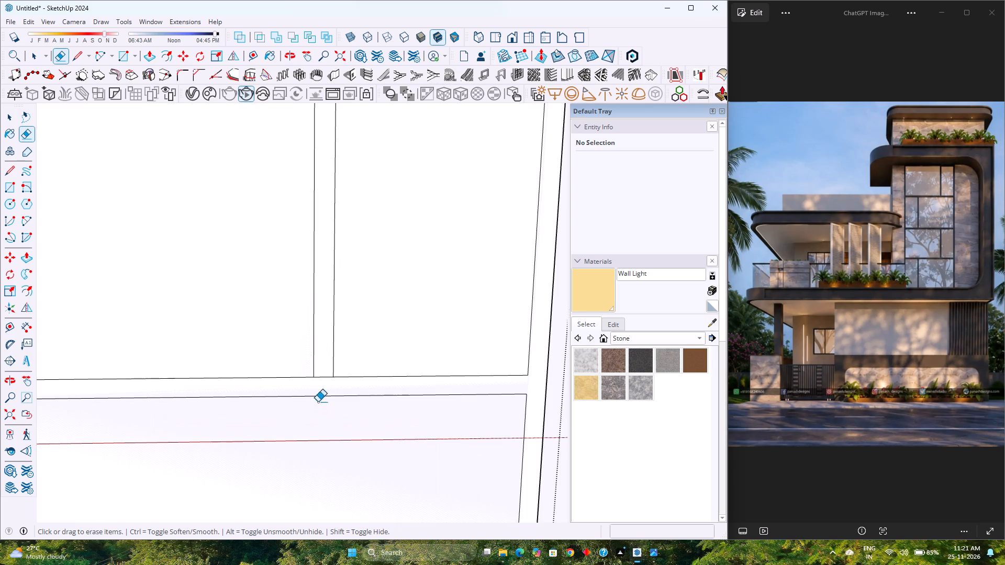
pyautogui.click(323, 374)
pyautogui.scroll(-13, 326, 371)
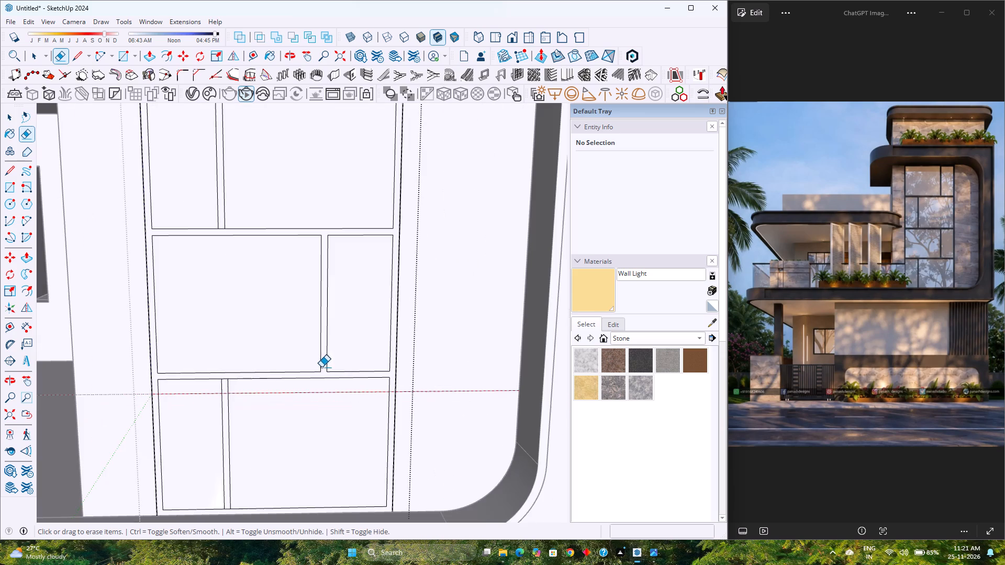
# Erase the short closing segments at the top and bottom of the bar in the bottom pane.
pyautogui.scroll(6, 227, 401)
pyautogui.scroll(-1, 227, 386)
pyautogui.click(224, 371)
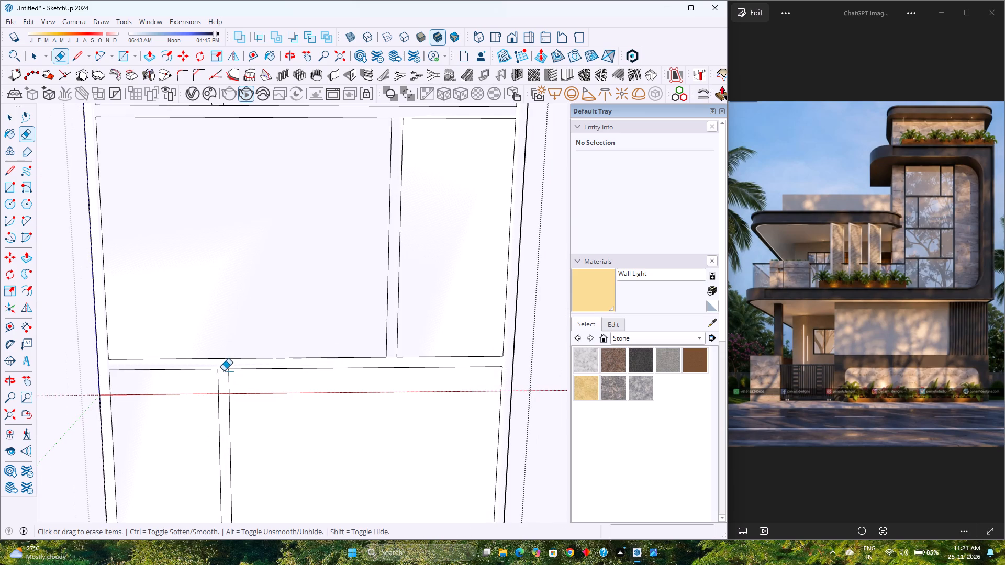
pyautogui.click(223, 369)
pyautogui.scroll(-11, 283, 340)
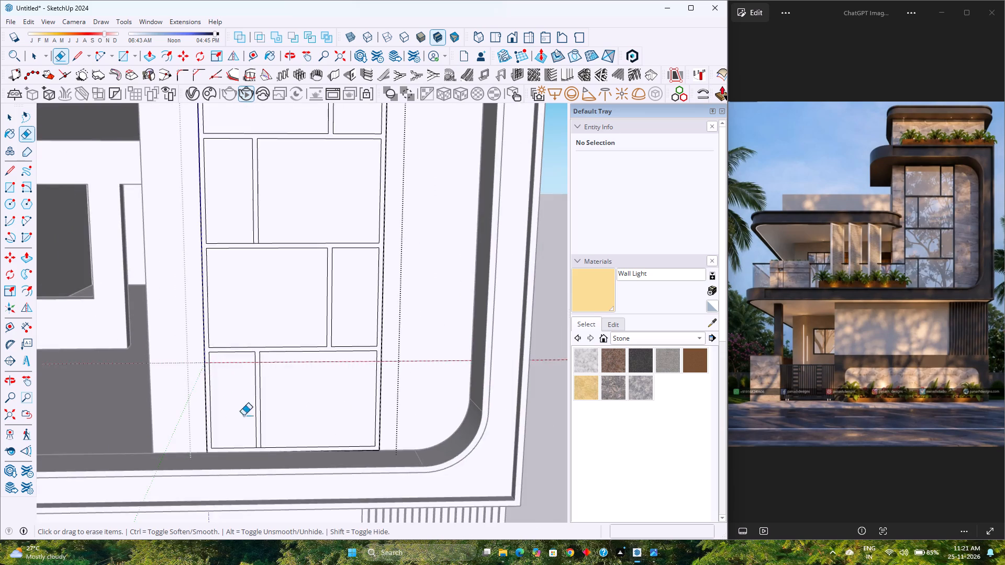
pyautogui.scroll(-1, 239, 438)
pyautogui.scroll(12, 247, 460)
pyautogui.click(252, 431)
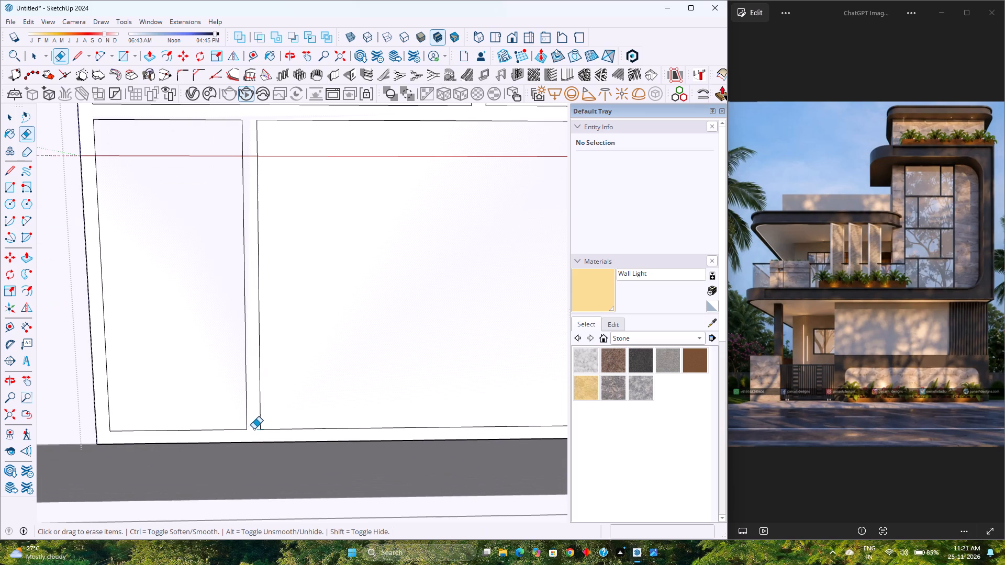
pyautogui.scroll(-13, 250, 397)
# Push/pull the tower window's merged frame face out by 1.5 inches.
pyautogui.press('p')
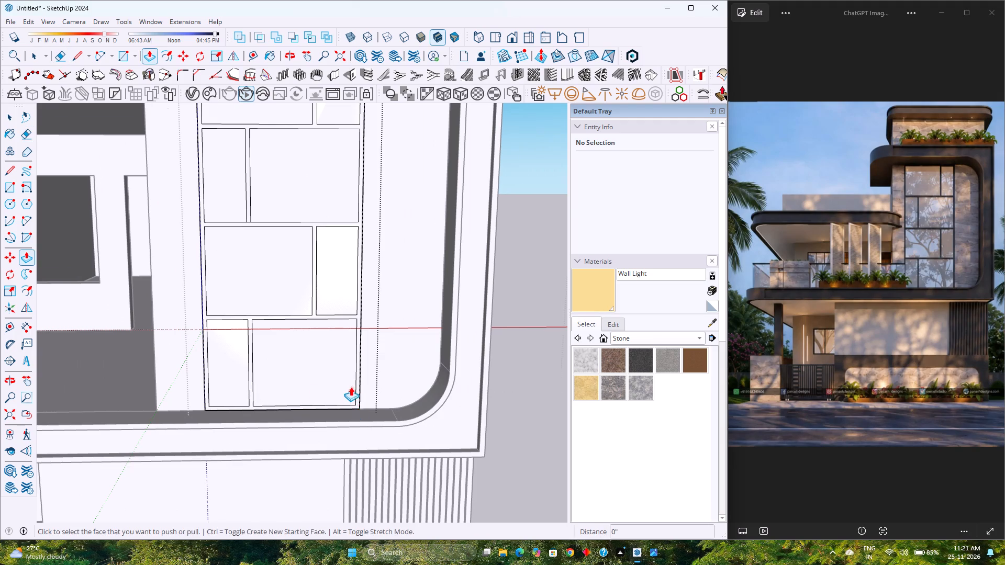
pyautogui.scroll(-4, 351, 387)
pyautogui.moveTo(349, 387); pyautogui.dragTo(196, 425, button='middle')
pyautogui.scroll(-4, 242, 401)
pyautogui.scroll(1, 301, 351)
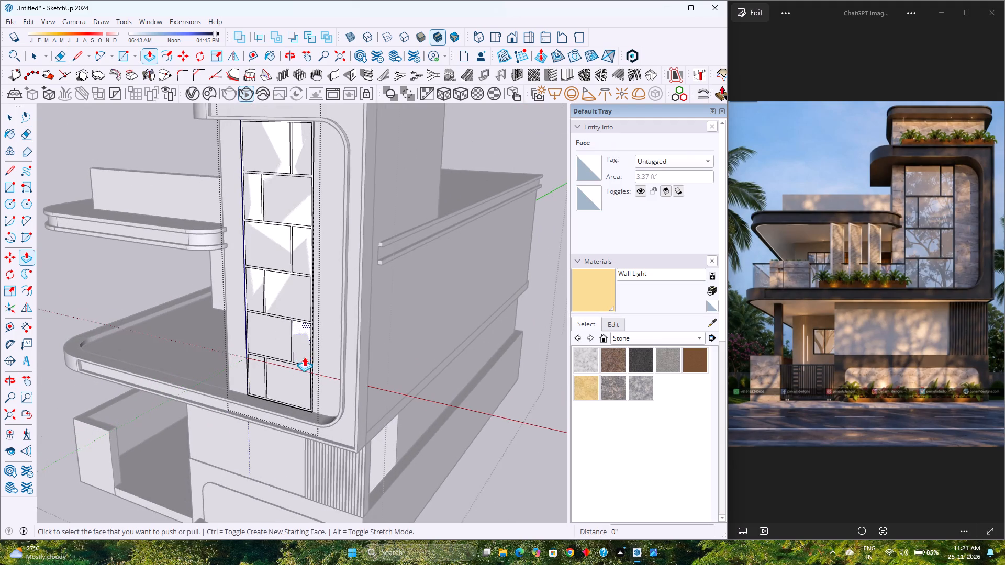
pyautogui.scroll(7, 304, 357)
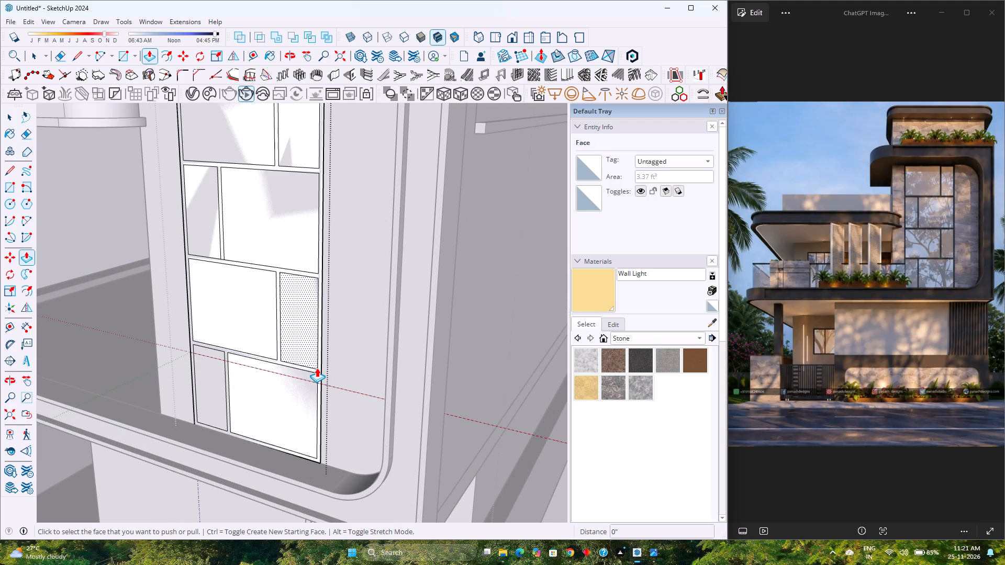
pyautogui.click(318, 368)
pyautogui.write('1.5')
pyautogui.press('Return')
pyautogui.press('space')
# Select all twelve glass faces in the six rows of the tower window and make them one group.
pyautogui.scroll(-2, 284, 381)
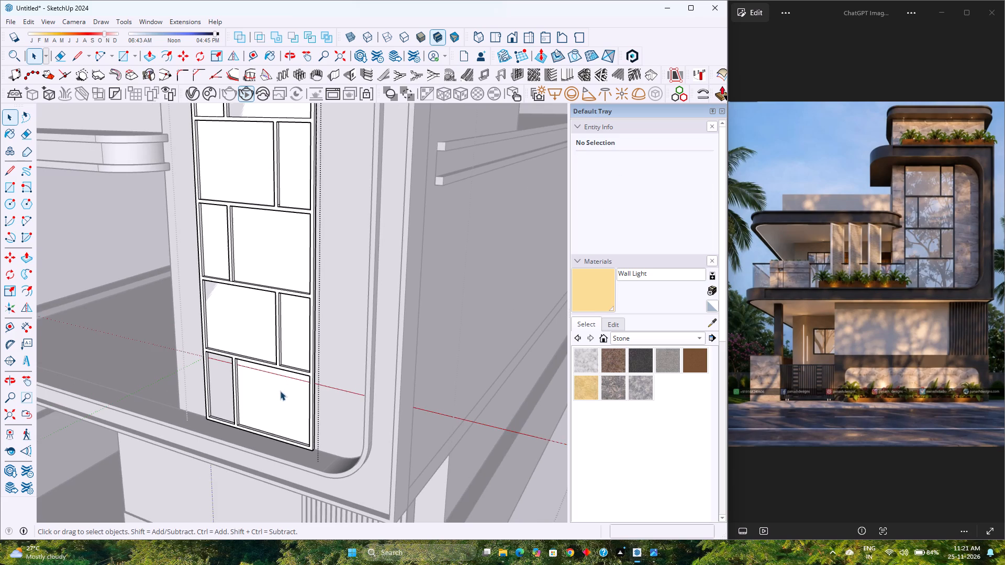
pyautogui.click(269, 399)
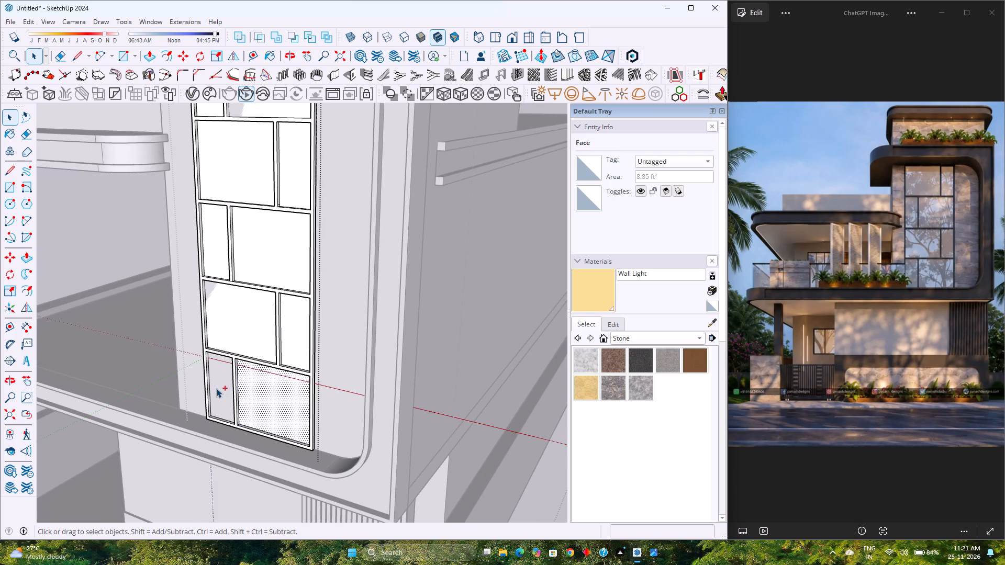
pyautogui.keyDown('ctrl'); pyautogui.click(216, 388); pyautogui.keyUp('ctrl')
pyautogui.keyDown('ctrl'); pyautogui.click(251, 330); pyautogui.keyUp('ctrl')
pyautogui.keyDown('ctrl'); pyautogui.click(288, 331); pyautogui.keyUp('ctrl')
pyautogui.keyDown('ctrl'); pyautogui.click(273, 261); pyautogui.keyUp('ctrl')
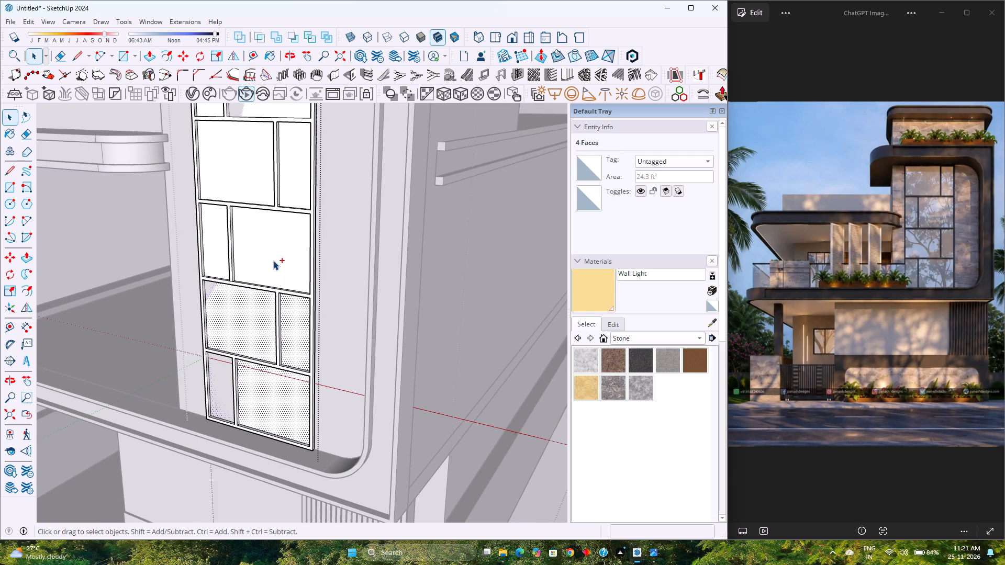
pyautogui.keyDown('ctrl'); pyautogui.click(217, 239); pyautogui.keyUp('ctrl')
pyautogui.keyDown('ctrl'); pyautogui.click(238, 186); pyautogui.keyUp('ctrl')
pyautogui.keyDown('ctrl'); pyautogui.click(288, 184); pyautogui.keyUp('ctrl')
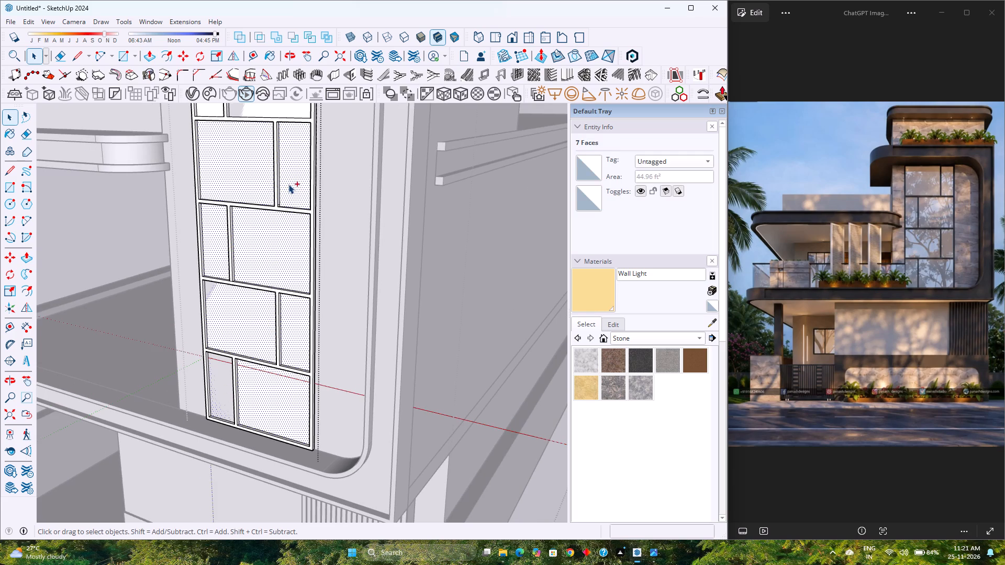
pyautogui.scroll(-4, 247, 276)
pyautogui.keyDown('shift'); pyautogui.moveTo(247, 276); pyautogui.dragTo(278, 433, button='middle'); pyautogui.keyUp('shift')
pyautogui.keyDown('shift'); pyautogui.middleClick(278, 433); pyautogui.keyUp('shift')
pyautogui.keyDown('ctrl'); pyautogui.click(304, 311); pyautogui.keyUp('ctrl')
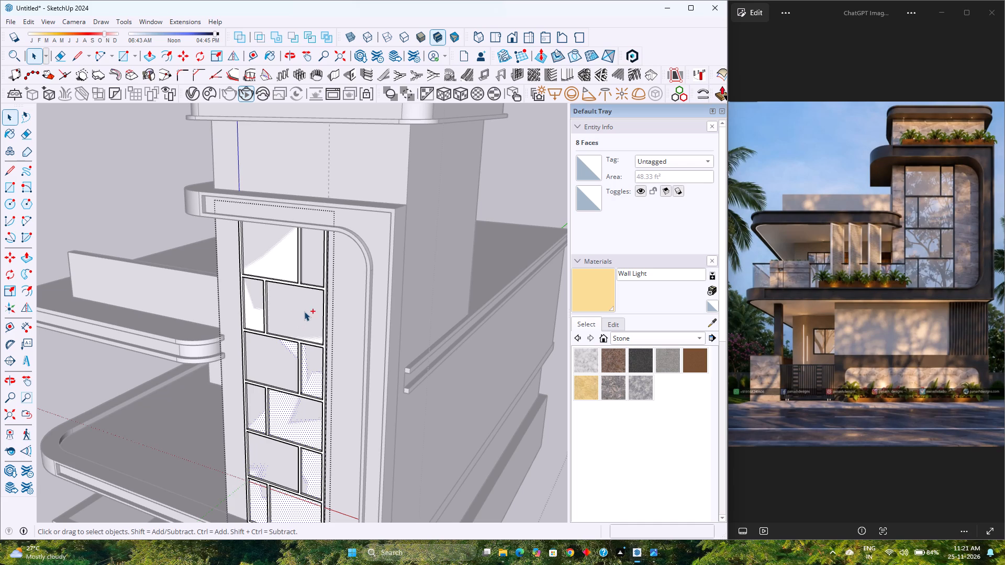
pyautogui.keyDown('ctrl'); pyautogui.click(254, 301); pyautogui.keyUp('ctrl')
pyautogui.keyDown('ctrl'); pyautogui.click(271, 266); pyautogui.keyUp('ctrl')
pyautogui.keyDown('ctrl'); pyautogui.click(306, 254); pyautogui.keyUp('ctrl')
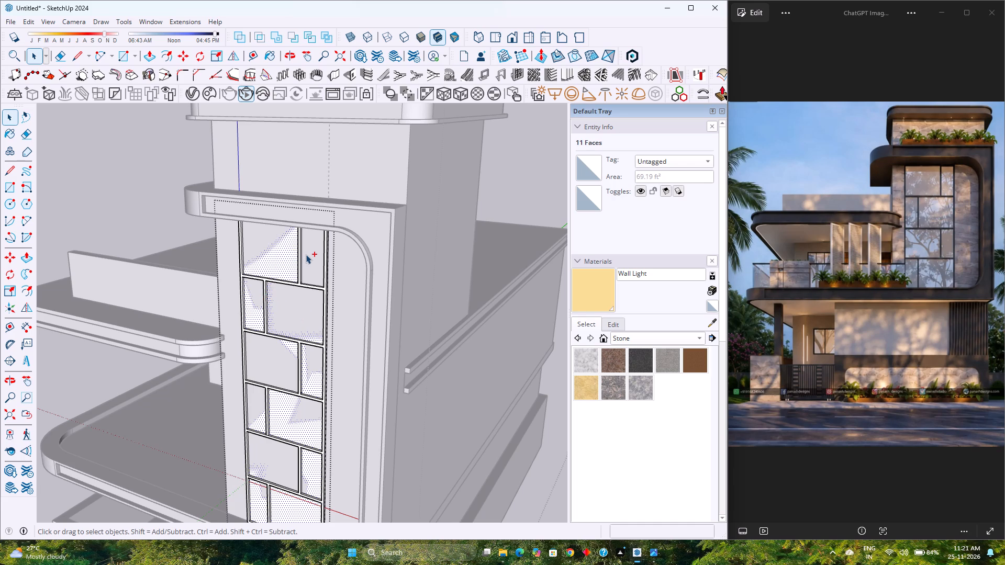
pyautogui.scroll(6, 301, 277)
pyautogui.rightClick(327, 257)
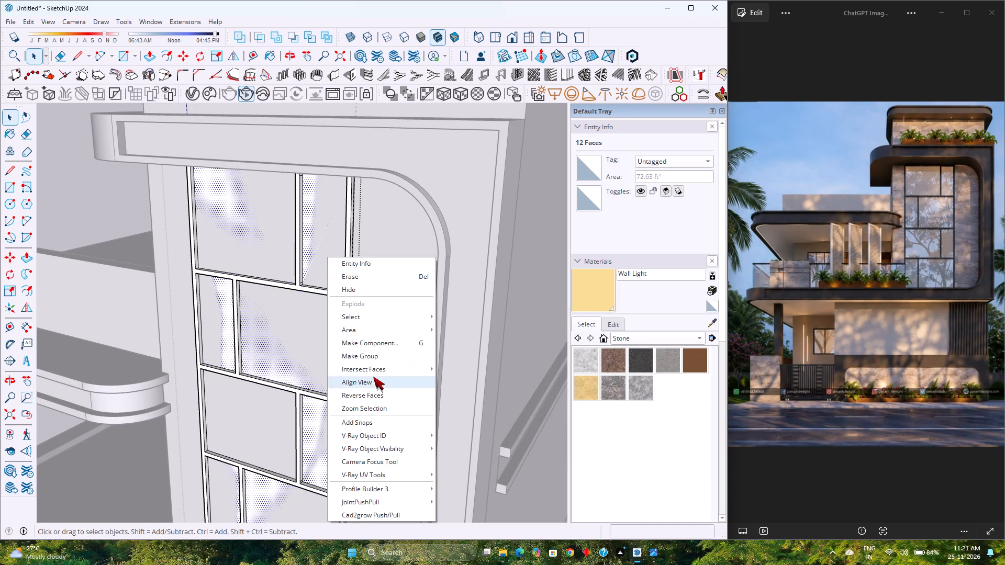
pyautogui.click(375, 354)
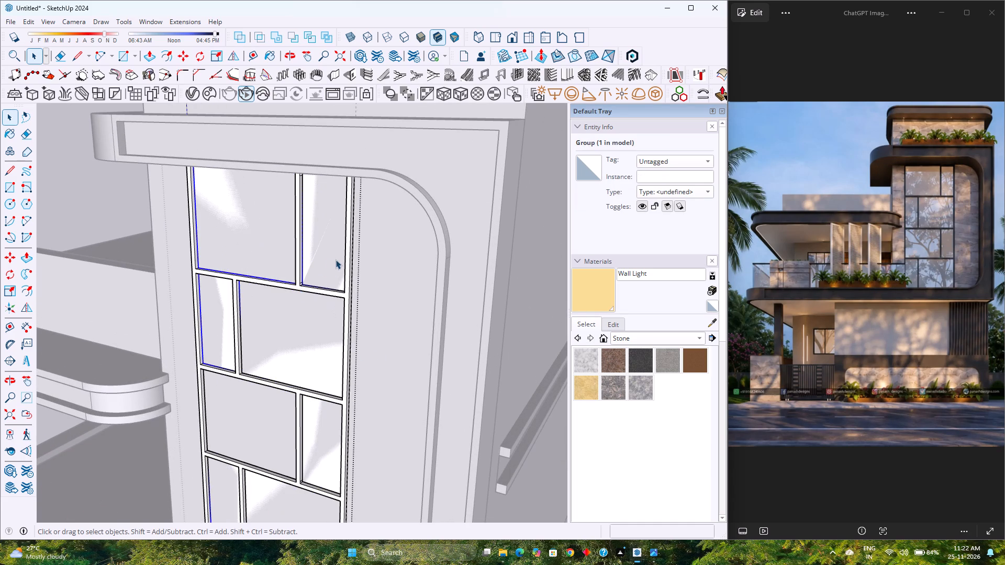
# Paint the glass group with Translucent Glass Blue from the Glass and Mirrors collection.
pyautogui.click(619, 336)
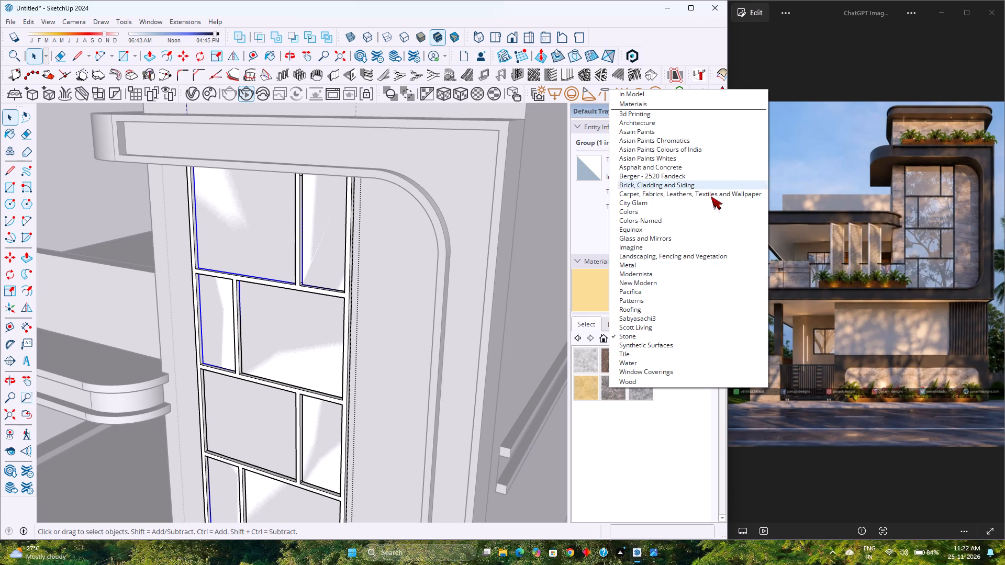
pyautogui.click(680, 242)
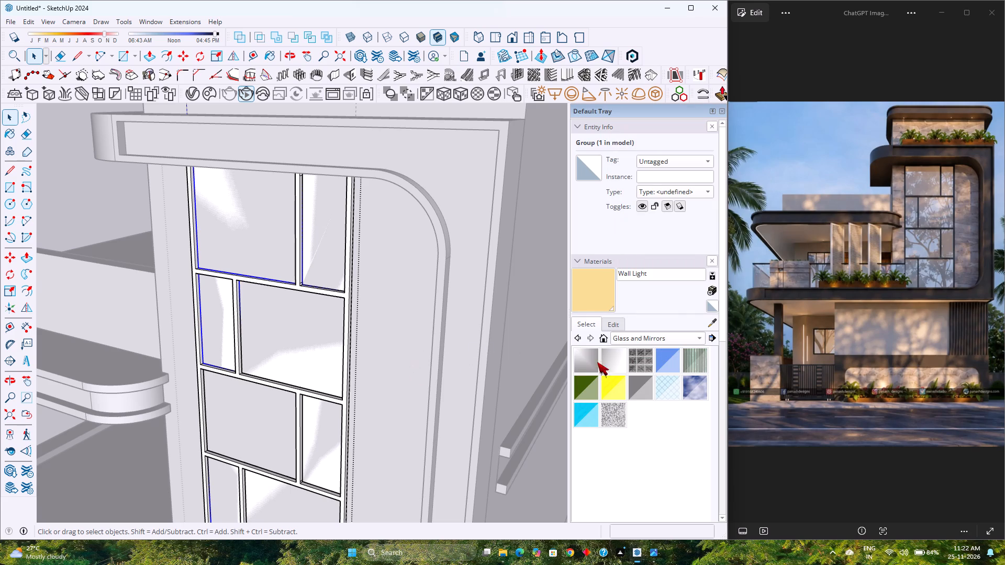
pyautogui.click(663, 362)
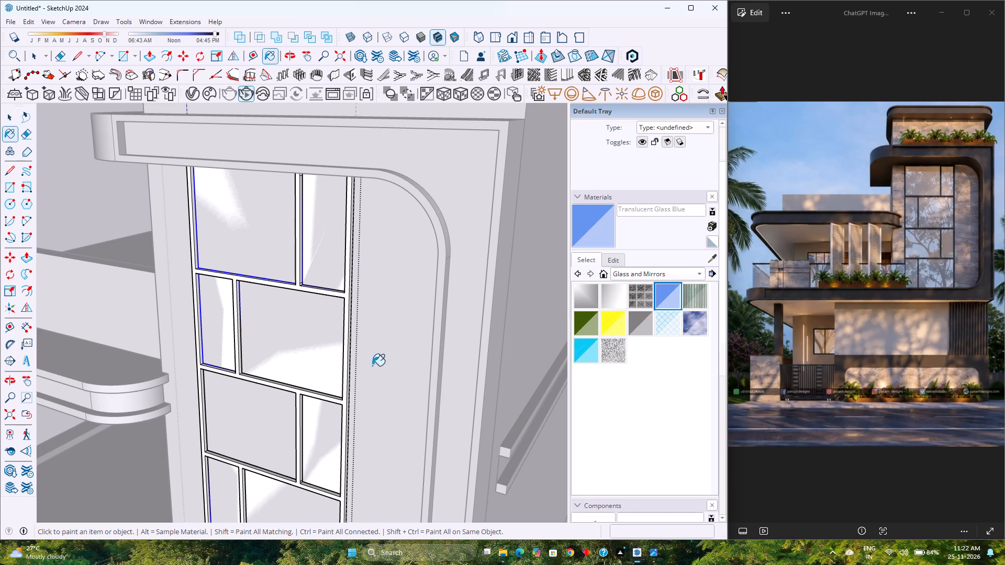
pyautogui.click(297, 352)
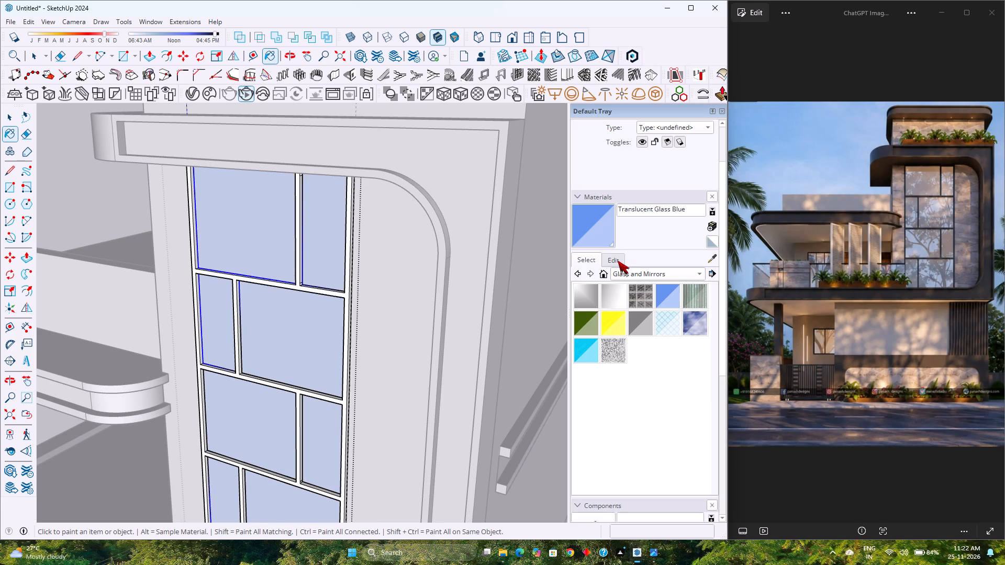
# Mute the Translucent Glass Blue colour by setting its saturation to 34 and its lightness to 75.
pyautogui.click(618, 261)
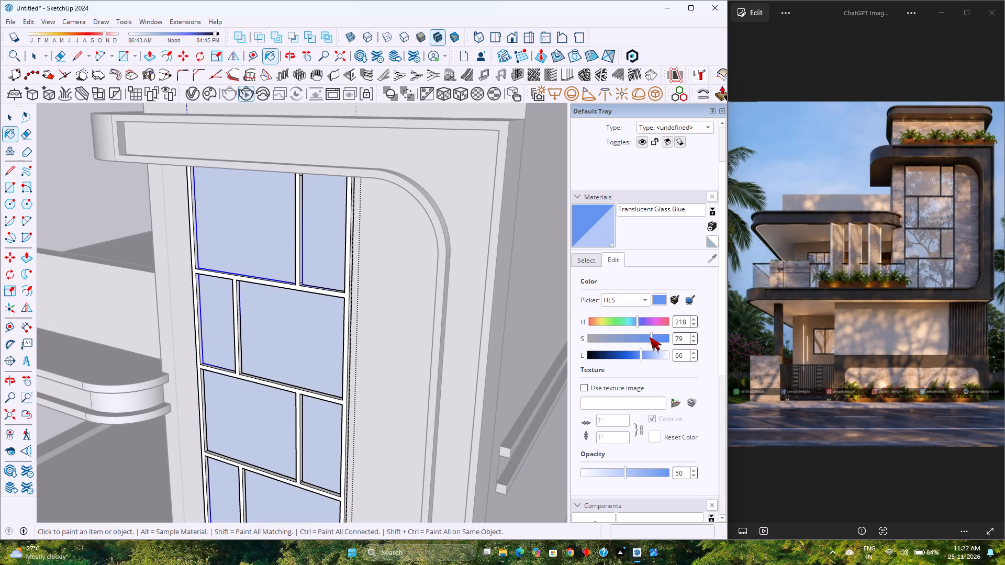
pyautogui.moveTo(650, 337); pyautogui.dragTo(608, 338)
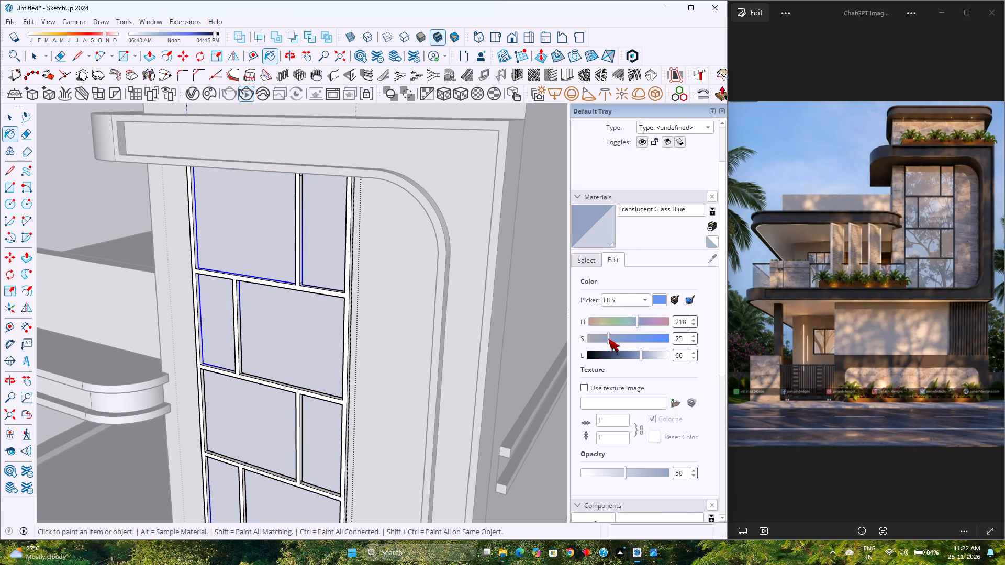
pyautogui.moveTo(608, 338); pyautogui.dragTo(609, 338)
pyautogui.click(645, 353)
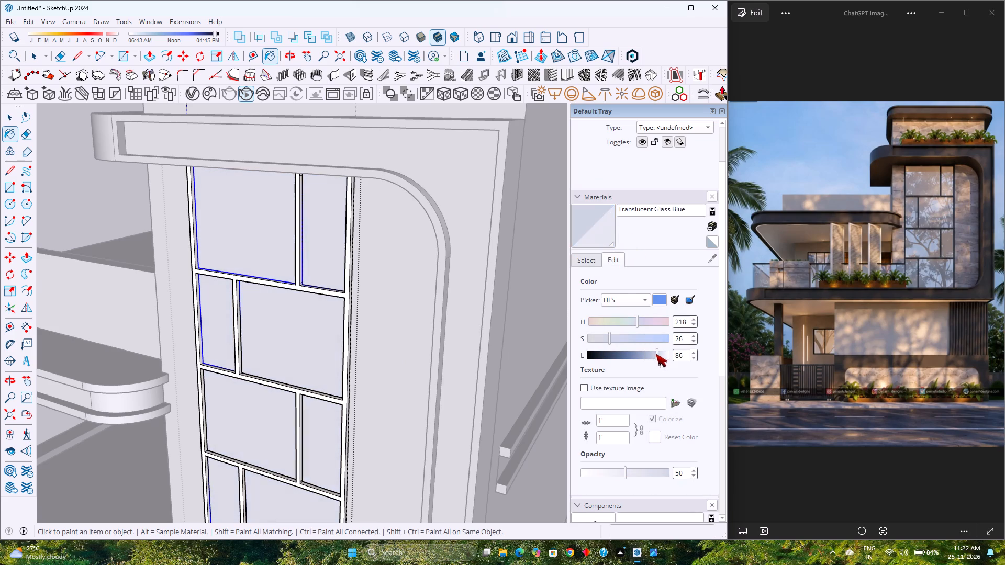
pyautogui.click(611, 335)
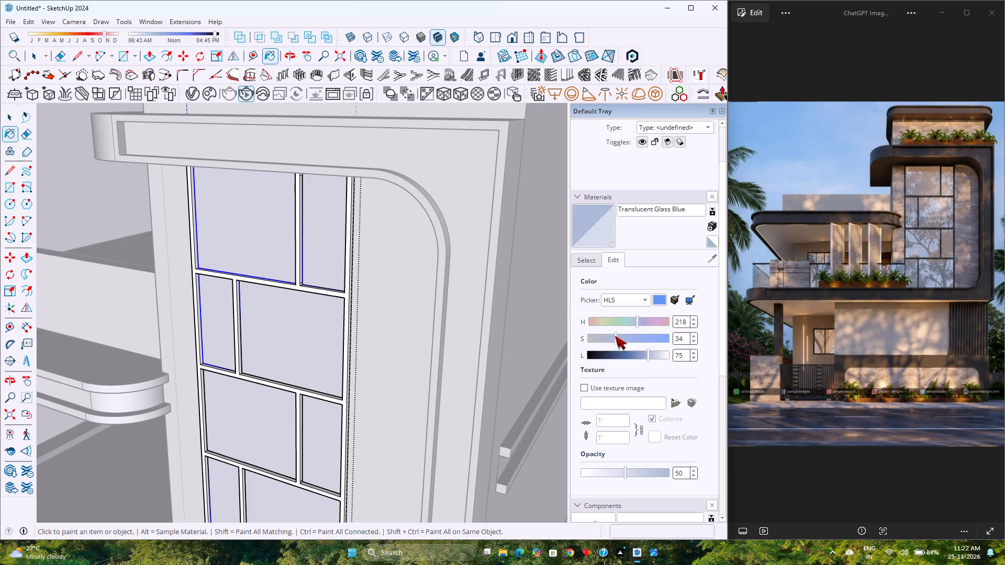
pyautogui.click(299, 335)
pyautogui.press('space')
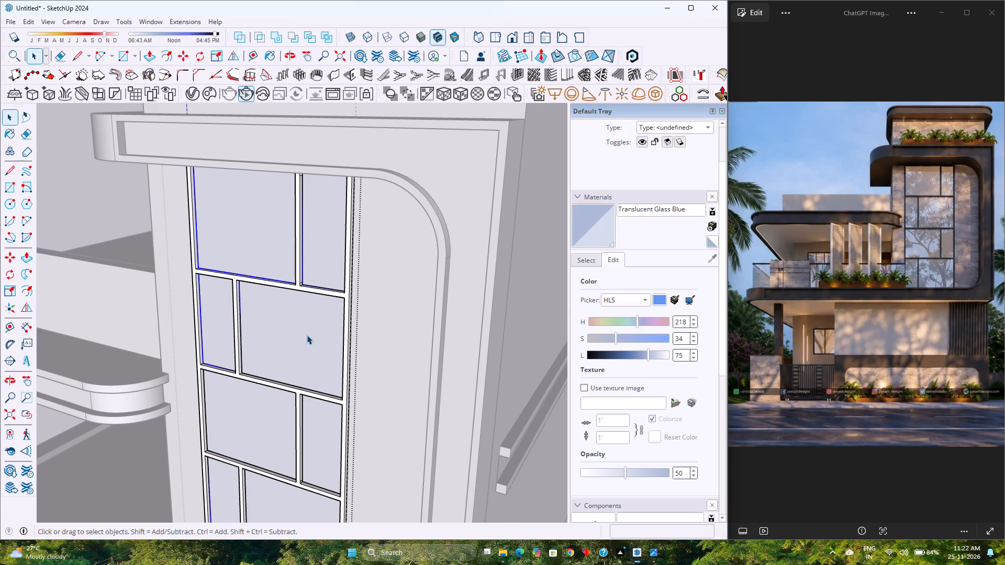
# Open the glass group for editing and push/pull the wide pane in the second row from the top by 12 mm.
pyautogui.press('p')
pyautogui.press('space')
pyautogui.doubleClick(314, 331)
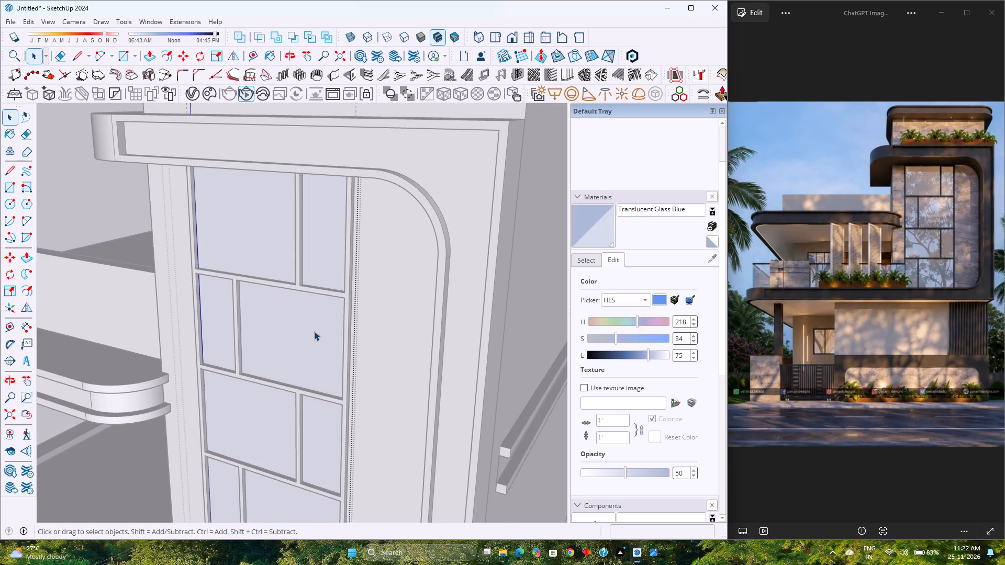
pyautogui.scroll(3, 314, 331)
pyautogui.press('p')
pyautogui.click(314, 331)
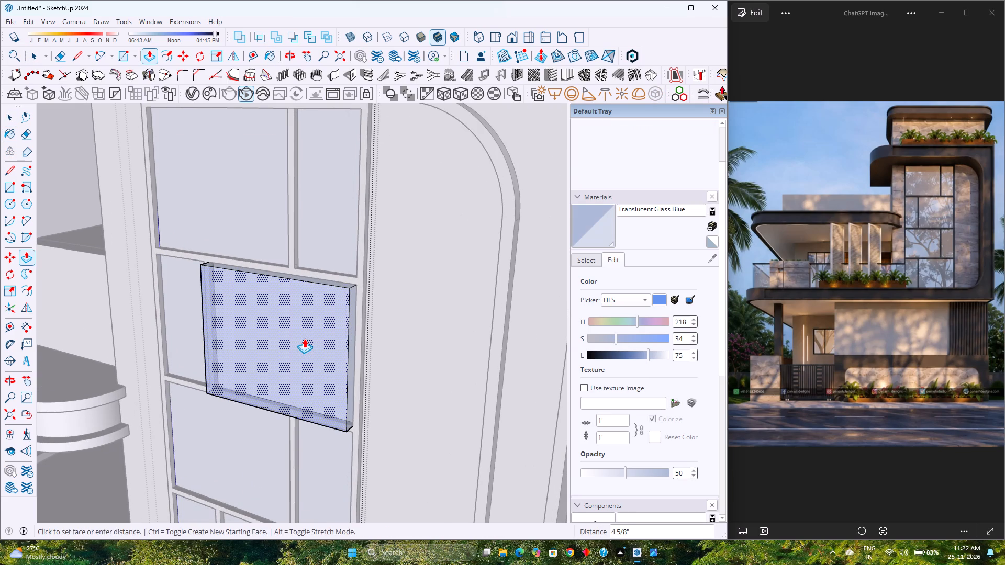
pyautogui.write('12mm')
pyautogui.press('Return')
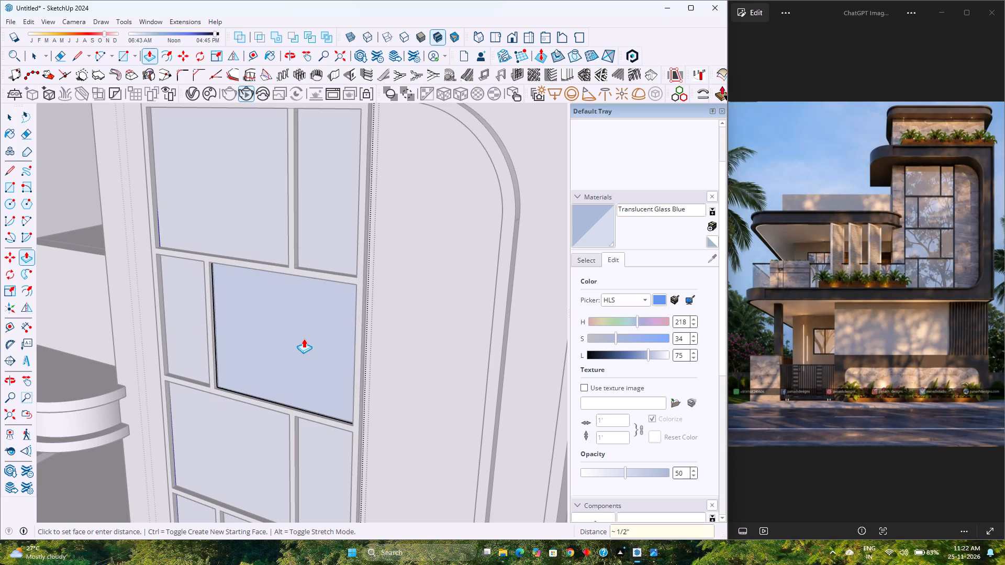
# Repeat the 12 mm push/pull on the remaining glass panes in the top three rows.
pyautogui.doubleClick(241, 228)
pyautogui.doubleClick(330, 210)
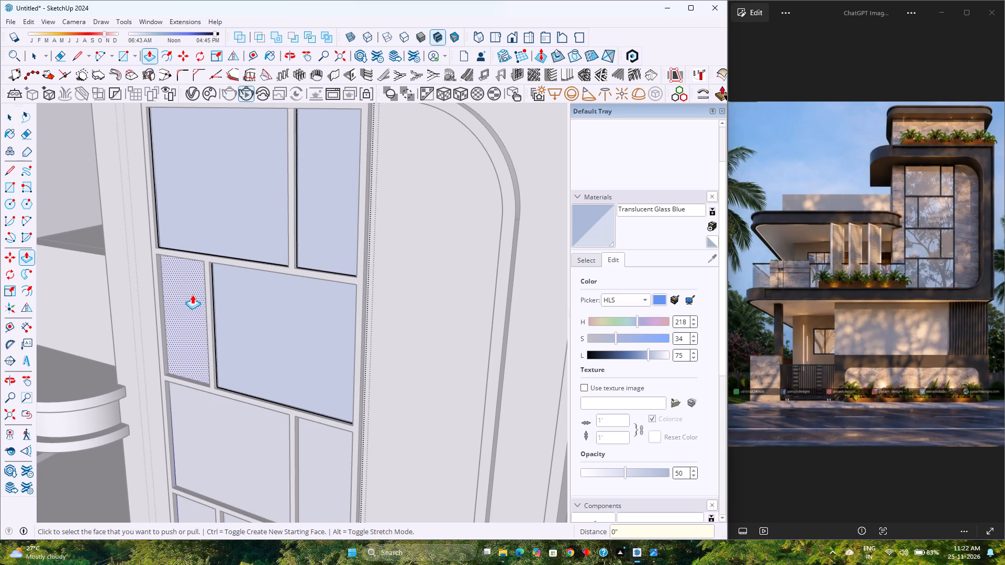
pyautogui.doubleClick(192, 295)
pyautogui.doubleClick(208, 434)
pyautogui.scroll(-2, 224, 410)
pyautogui.moveTo(221, 406); pyautogui.dragTo(200, 257, button='middle')
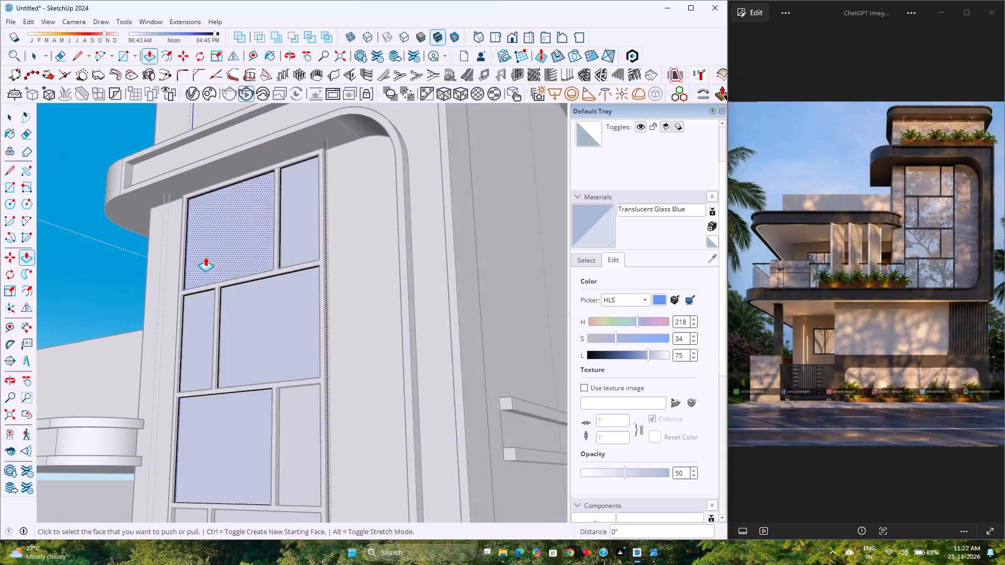
pyautogui.scroll(-6, 205, 257)
pyautogui.moveTo(214, 351); pyautogui.dragTo(272, 419, button='middle')
pyautogui.doubleClick(258, 377)
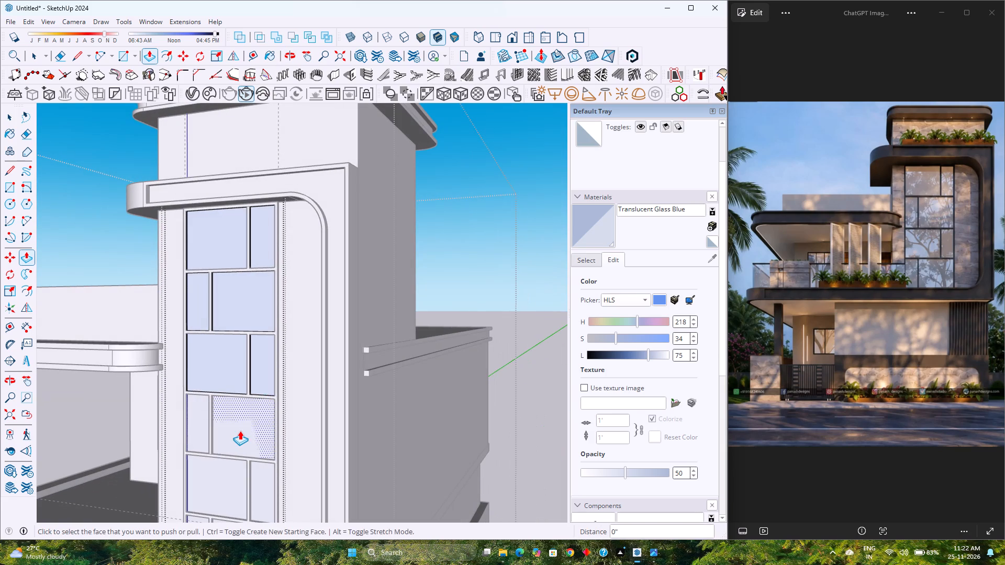
# Repeat the 12 mm push/pull on both glass panes in the fourth and fifth rows from the top.
pyautogui.doubleClick(240, 431)
pyautogui.doubleClick(198, 438)
pyautogui.doubleClick(206, 474)
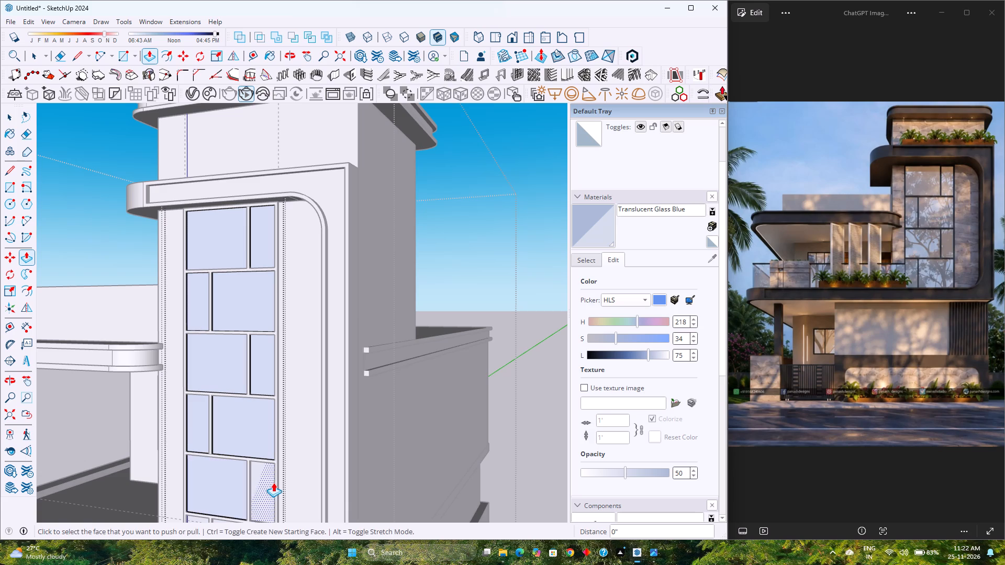
pyautogui.click(274, 482)
pyautogui.click(273, 482)
# Repeat the 12 mm push/pull on the narrow glass pane in the bottom row.
pyautogui.scroll(-4, 260, 445)
pyautogui.keyDown('shift'); pyautogui.moveTo(260, 444); pyautogui.dragTo(328, 307, button='middle'); pyautogui.keyUp('shift')
pyautogui.keyDown('shift'); pyautogui.middleClick(330, 306); pyautogui.keyUp('shift')
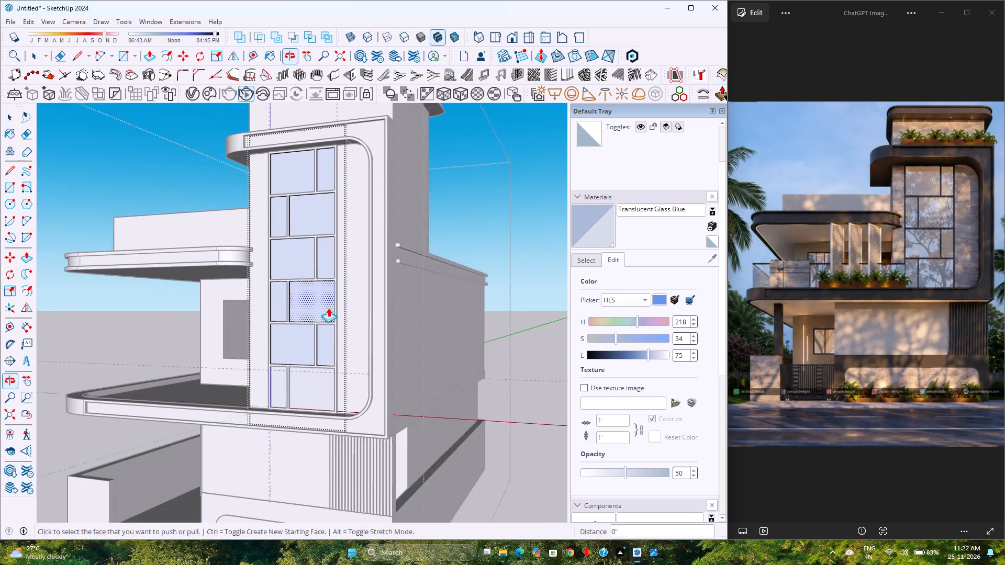
pyautogui.moveTo(328, 309); pyautogui.dragTo(328, 342, button='middle')
pyautogui.middleClick(328, 342)
pyautogui.doubleClick(282, 448)
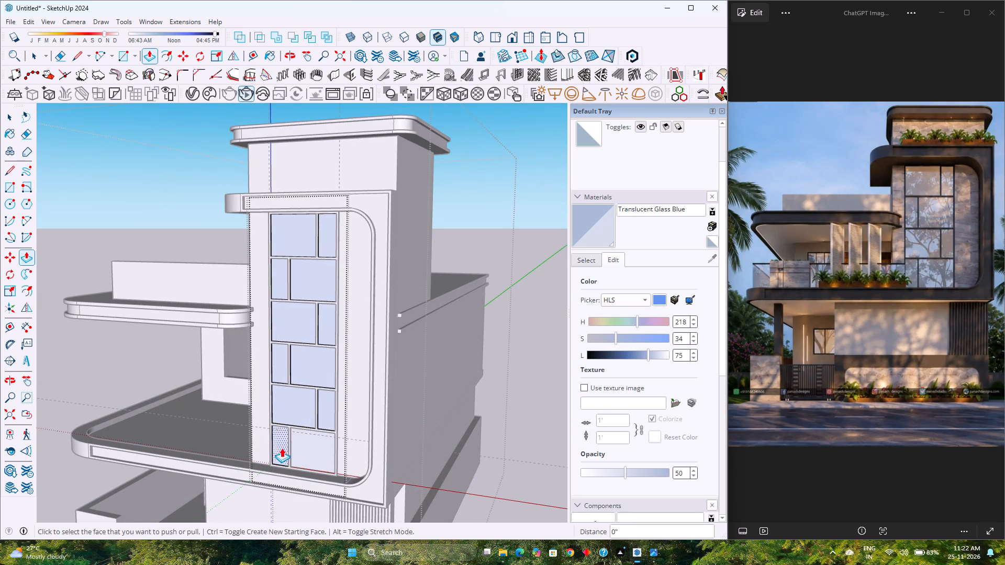
# Repeat the 12 mm push/pull on the wide glass pane in the bottom row and close the glass group.
pyautogui.doubleClick(314, 446)
pyautogui.press('space')
pyautogui.press('Escape')
# Move the tower window's glass group 1/2" forward within its frame, using the bottom corner of a pane as reference.
pyautogui.click(300, 416)
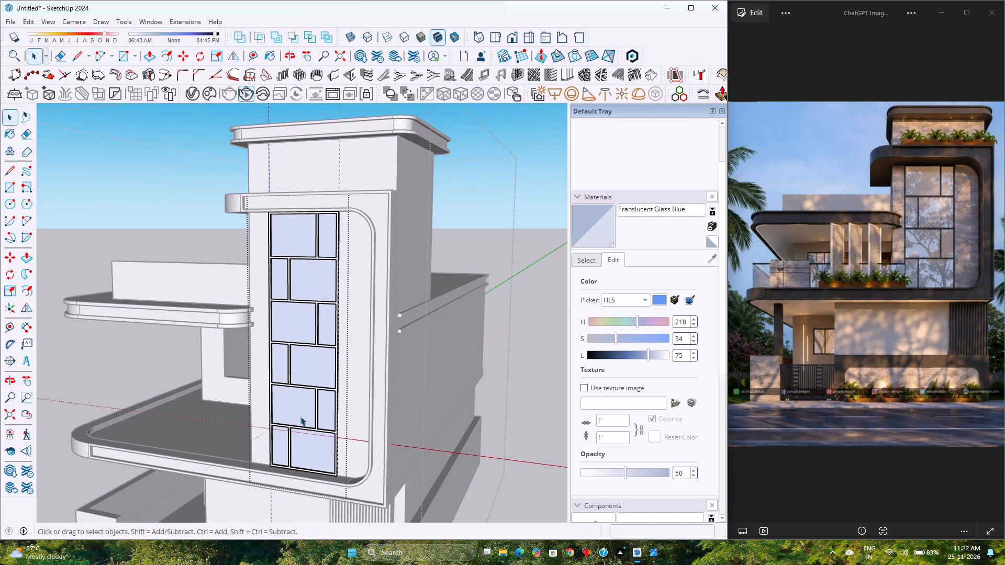
pyautogui.scroll(7, 300, 463)
pyautogui.moveTo(298, 465); pyautogui.dragTo(228, 532, button='middle')
pyautogui.scroll(7, 227, 460)
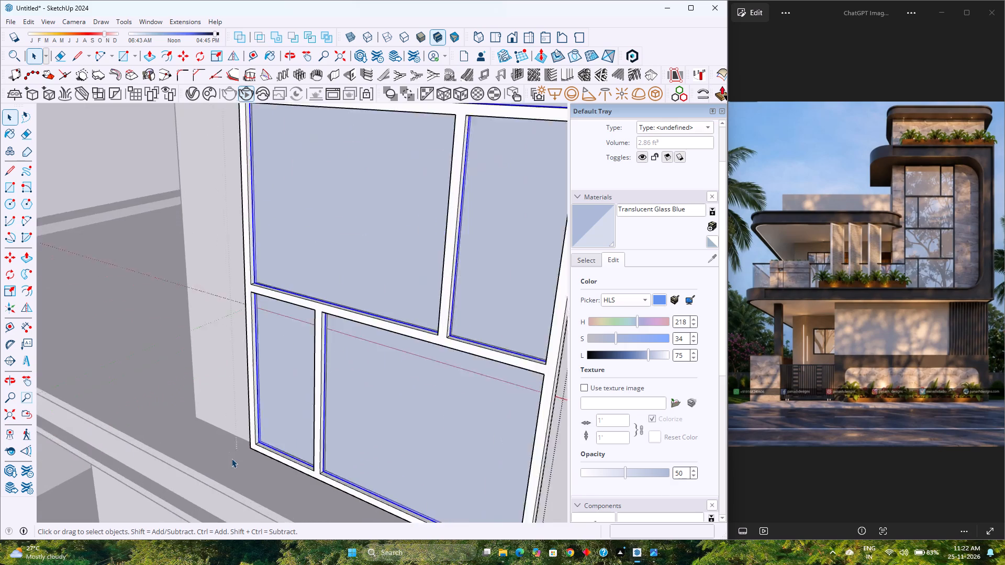
pyautogui.scroll(14, 231, 458)
pyautogui.press('m')
pyautogui.scroll(6, 310, 396)
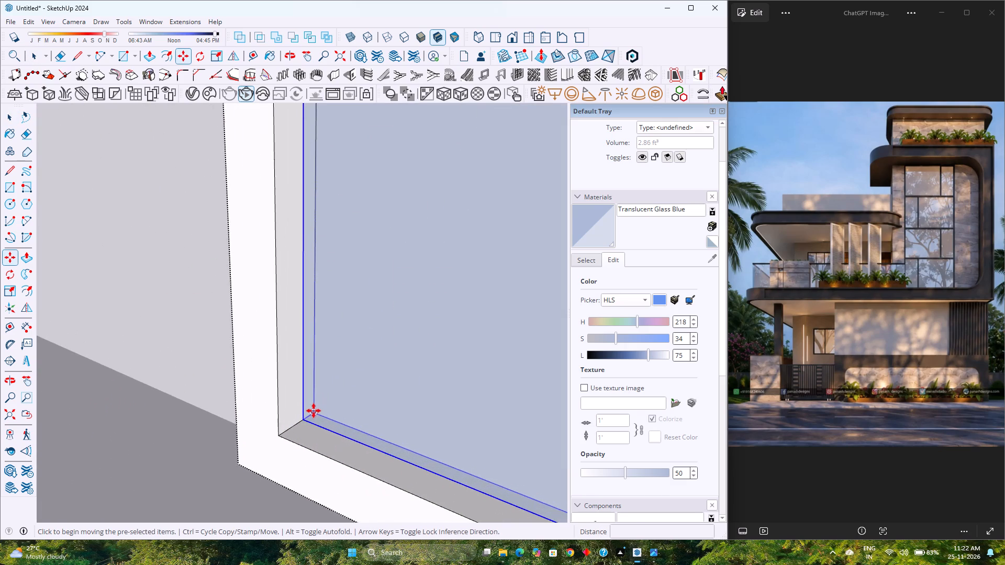
pyautogui.scroll(3, 314, 411)
pyautogui.moveTo(314, 414); pyautogui.dragTo(279, 471, button='middle')
pyautogui.click(297, 417)
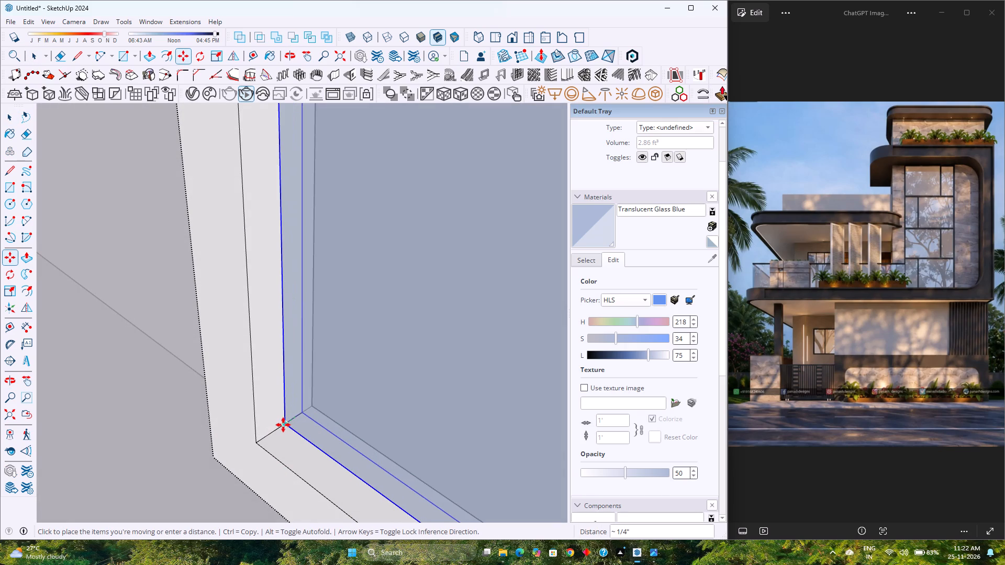
pyautogui.click(277, 430)
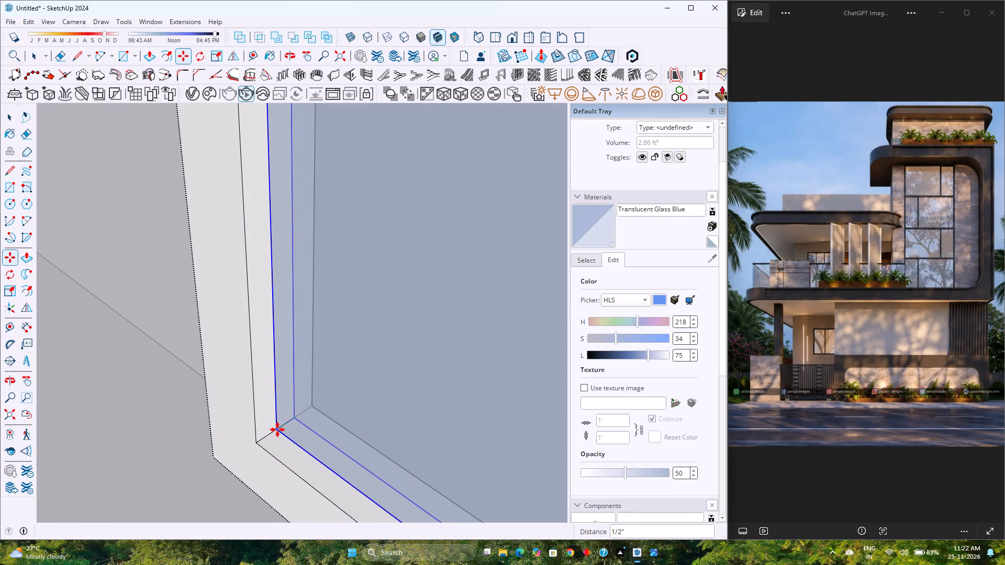
pyautogui.scroll(-5, 294, 409)
pyautogui.press('space')
pyautogui.scroll(-10, 294, 409)
pyautogui.press('Escape')
pyautogui.scroll(-10, 294, 409)
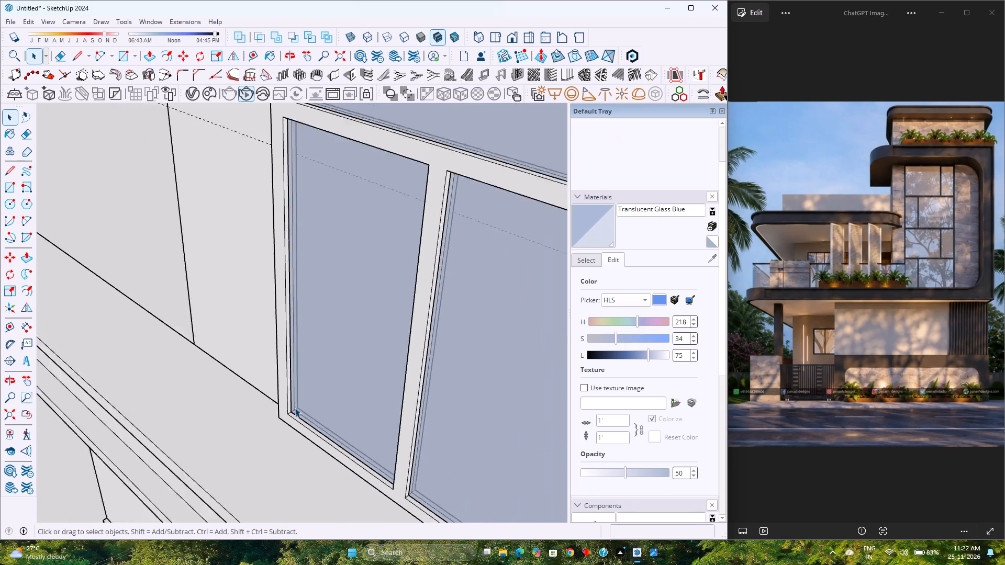
# Examine the tower window, balcony slab and upper terrace from the front and corner of the house.
pyautogui.scroll(-12, 294, 403)
pyautogui.moveTo(295, 402); pyautogui.dragTo(464, 311, button='middle')
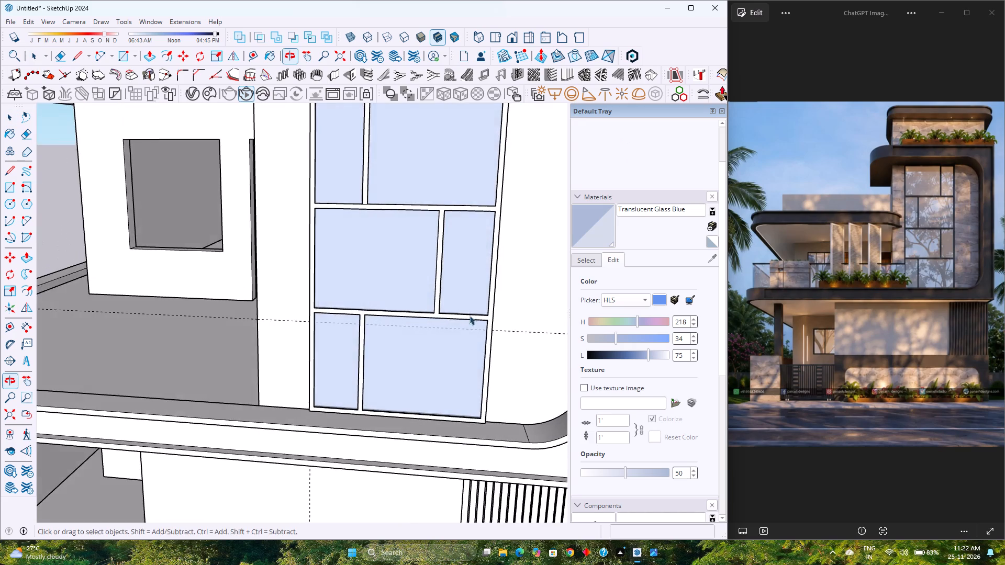
pyautogui.scroll(-16, 461, 322)
pyautogui.keyDown('shift'); pyautogui.moveTo(457, 312); pyautogui.dragTo(379, 414, button='middle'); pyautogui.keyUp('shift')
pyautogui.moveTo(366, 414); pyautogui.dragTo(388, 374, button='middle')
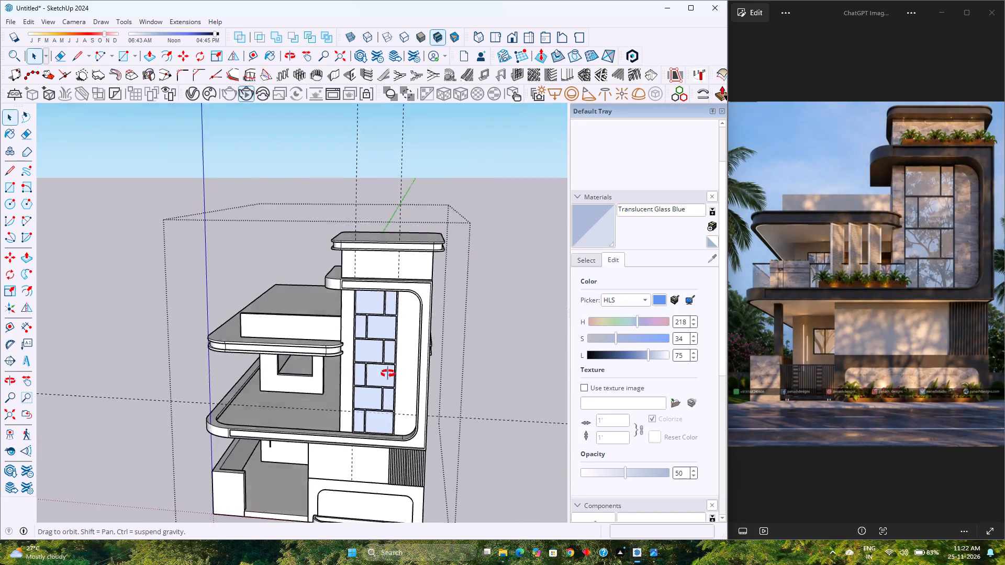
pyautogui.moveTo(388, 374); pyautogui.dragTo(411, 347, button='middle')
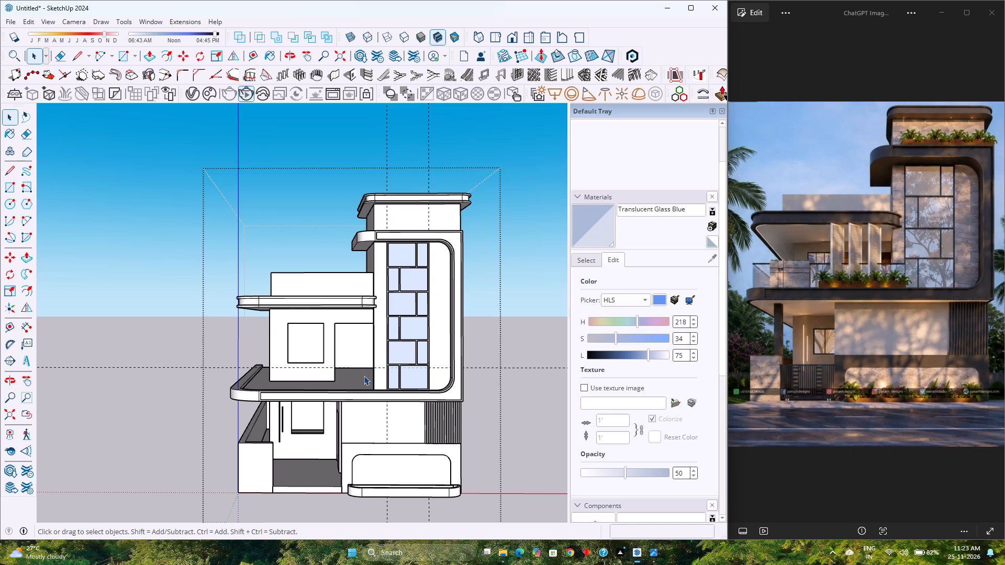
pyautogui.scroll(-4, 364, 376)
pyautogui.moveTo(364, 376); pyautogui.dragTo(417, 436, button='middle')
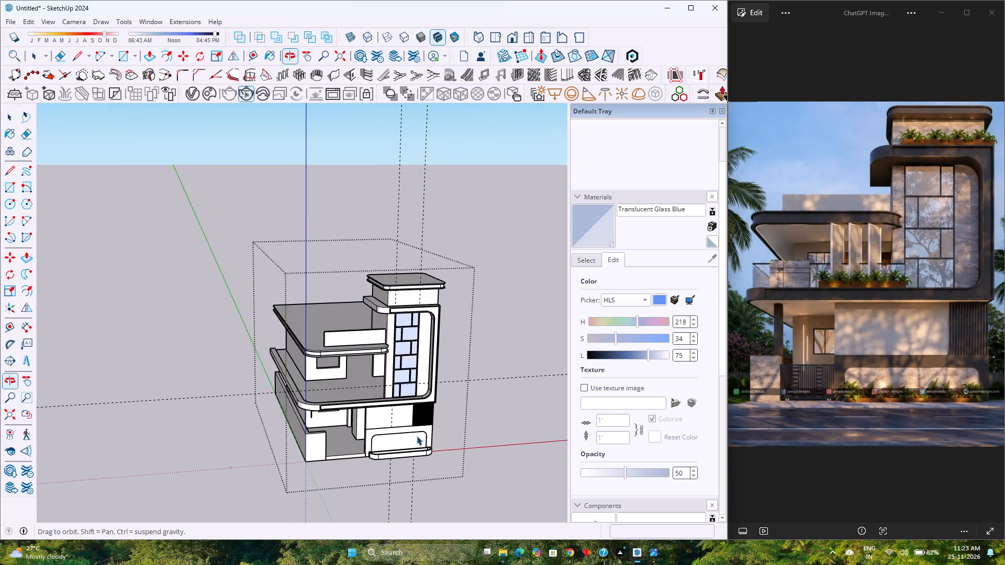
pyautogui.scroll(4, 400, 409)
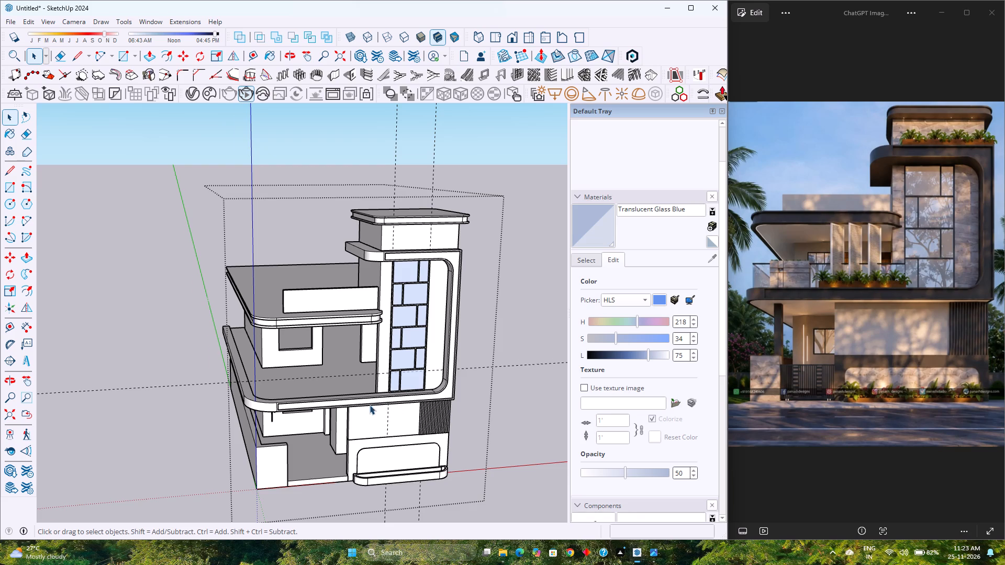
pyautogui.scroll(3, 370, 405)
pyautogui.moveTo(370, 405); pyautogui.dragTo(498, 432, button='middle')
pyautogui.scroll(3, 467, 407)
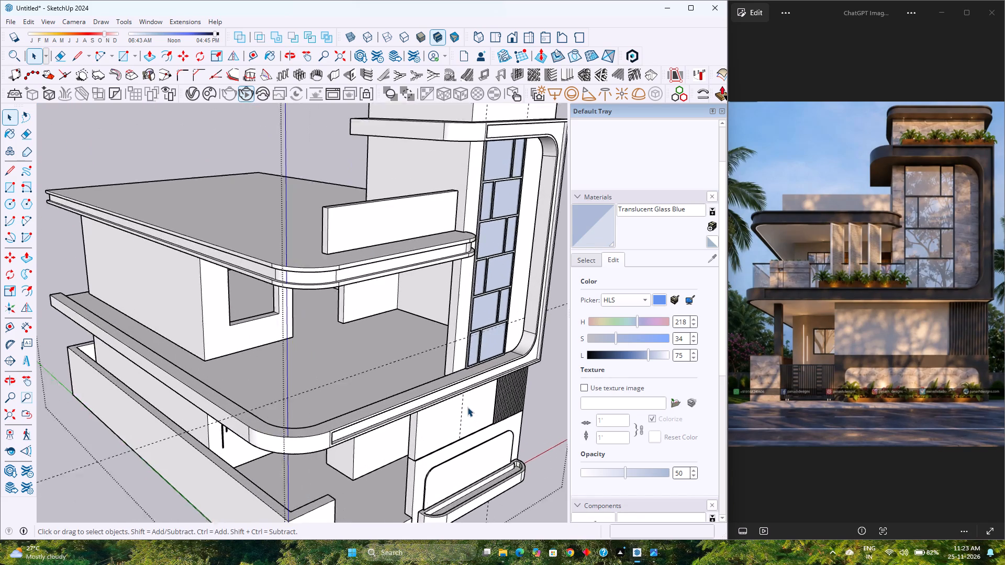
pyautogui.scroll(6, 467, 407)
pyautogui.scroll(-1, 469, 406)
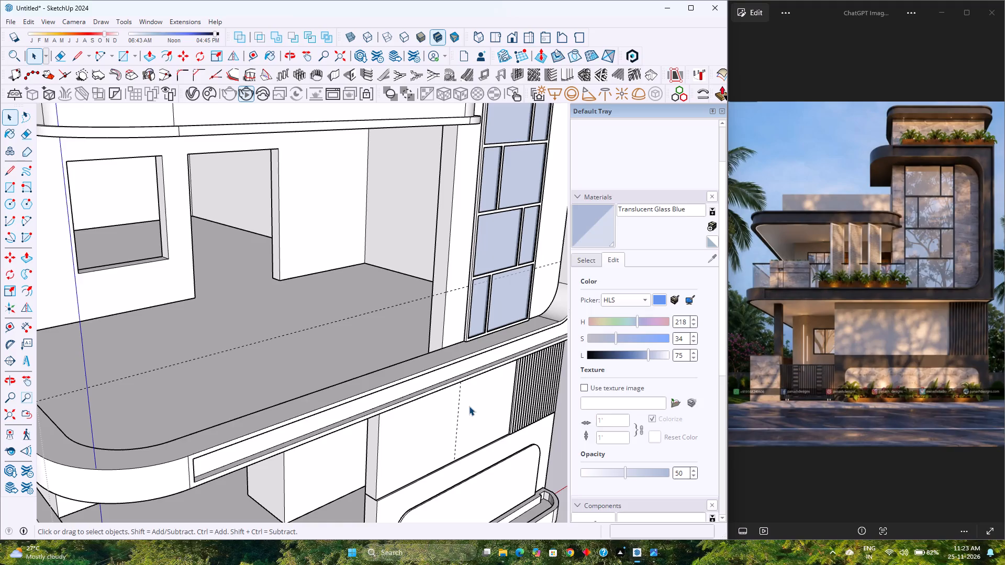
pyautogui.scroll(4, 469, 406)
pyautogui.scroll(-5, 469, 406)
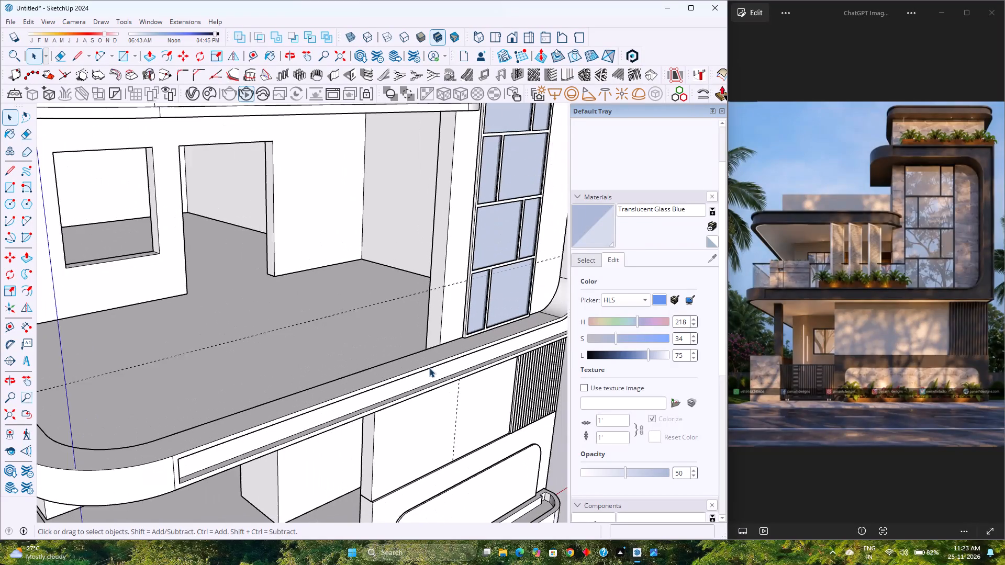
pyautogui.scroll(-13, 429, 368)
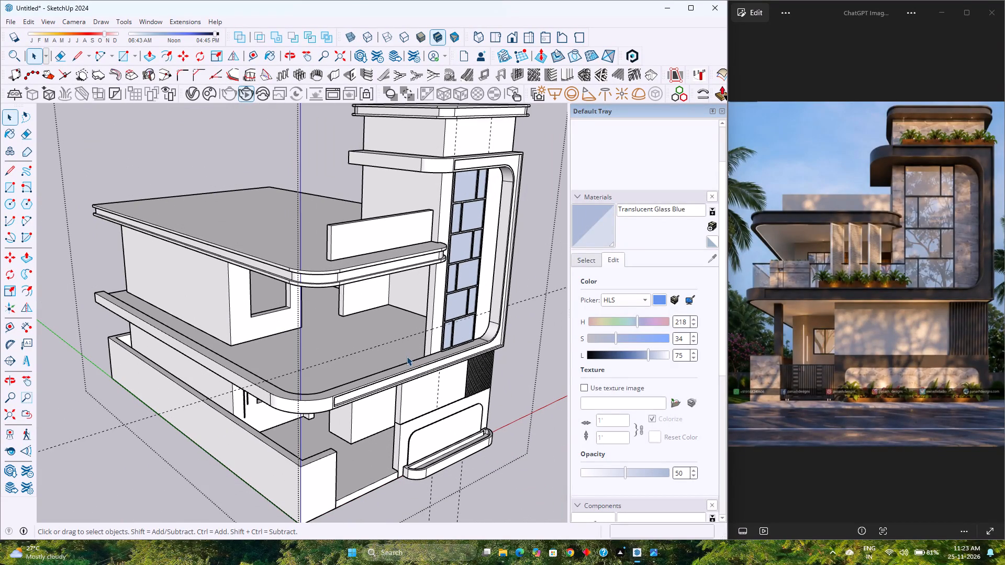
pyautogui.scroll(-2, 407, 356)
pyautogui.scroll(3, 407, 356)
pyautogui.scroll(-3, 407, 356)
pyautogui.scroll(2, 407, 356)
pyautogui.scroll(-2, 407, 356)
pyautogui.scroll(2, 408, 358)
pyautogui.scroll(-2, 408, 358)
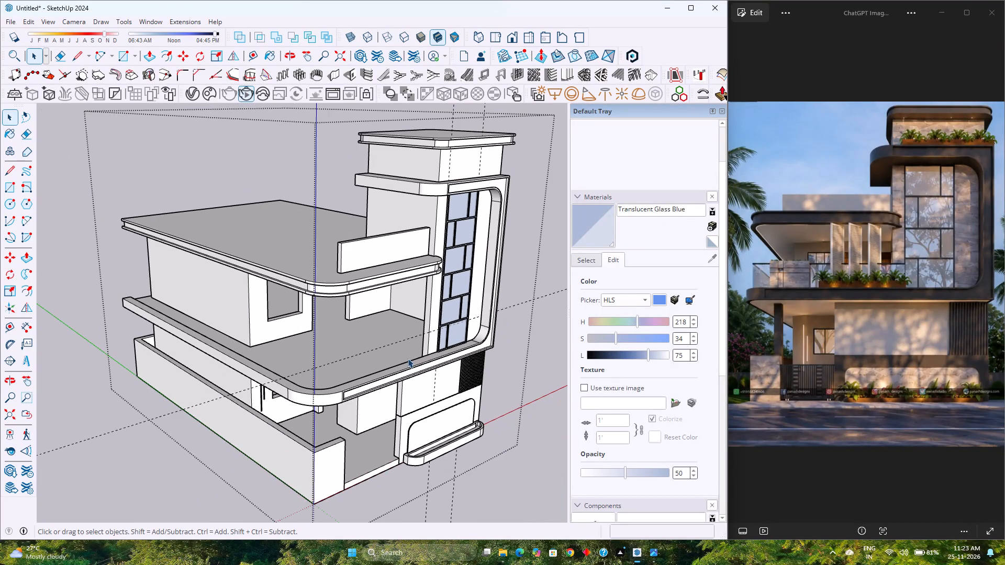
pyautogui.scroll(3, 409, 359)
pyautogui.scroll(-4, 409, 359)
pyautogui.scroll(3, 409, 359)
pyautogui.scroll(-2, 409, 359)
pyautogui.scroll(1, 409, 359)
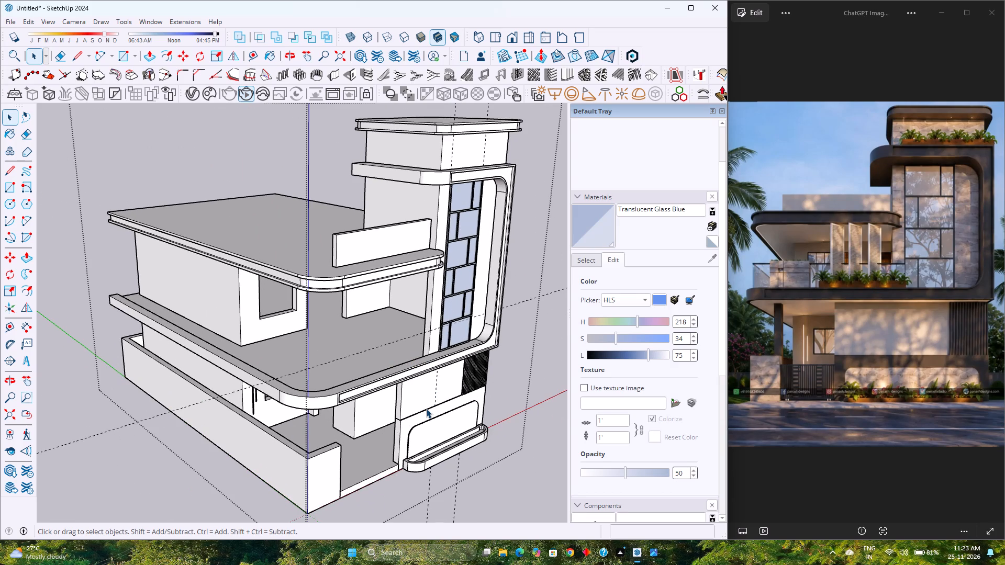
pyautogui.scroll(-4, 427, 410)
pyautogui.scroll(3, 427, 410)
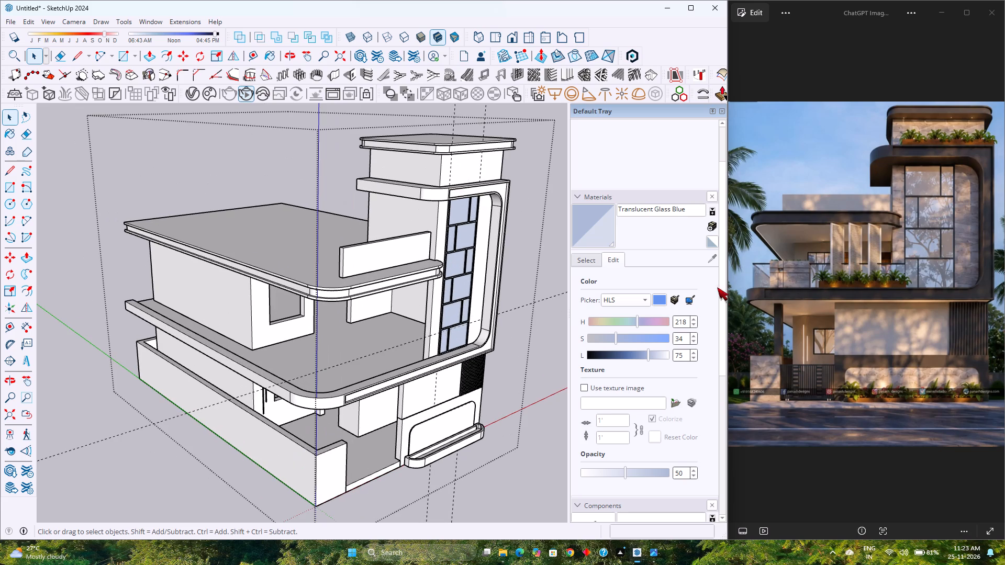
# Delete all guides from the model.
pyautogui.click(31, 22)
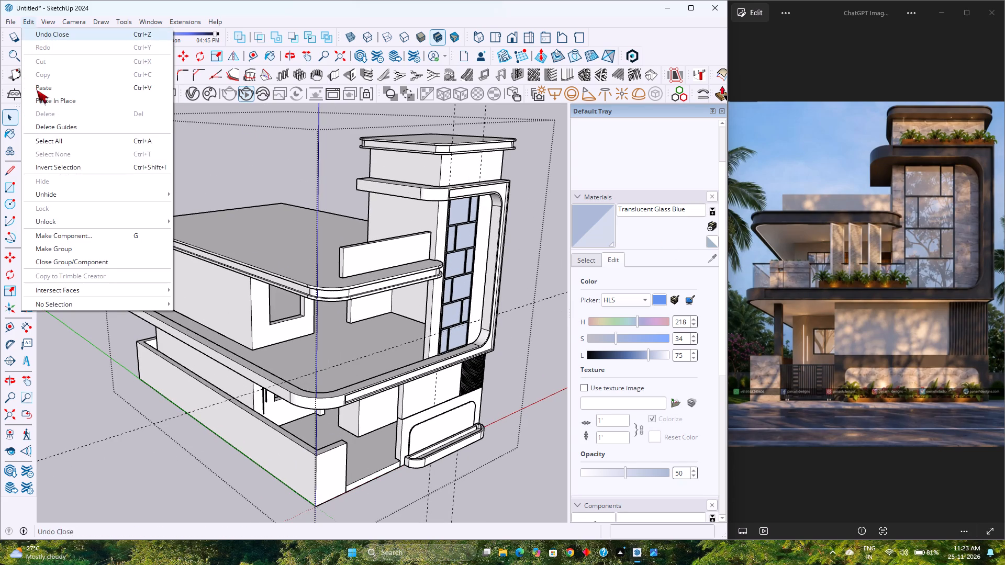
pyautogui.click(74, 129)
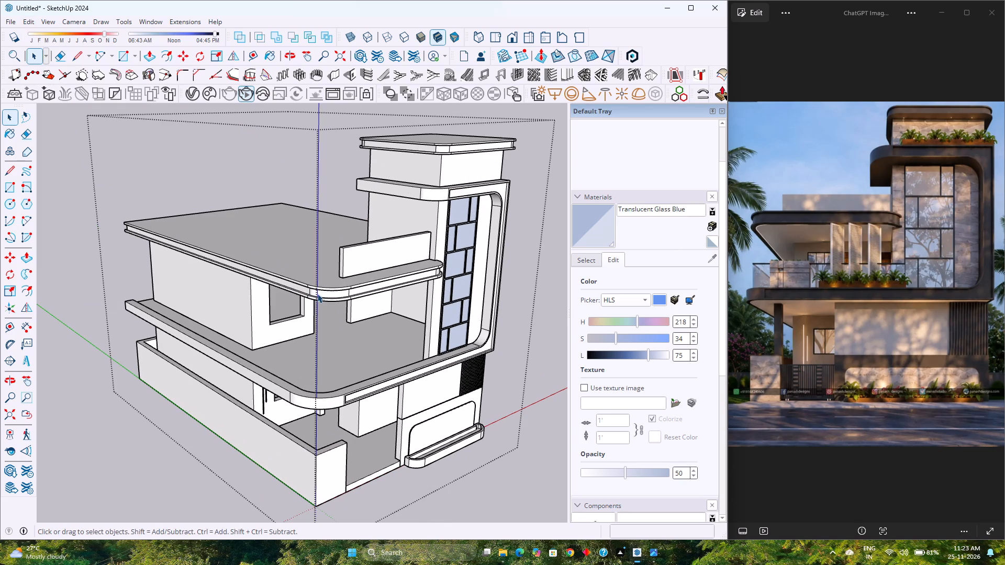
# Switch to the standard front view of the house and close the open house group.
pyautogui.scroll(-3, 317, 293)
pyautogui.click(512, 39)
pyautogui.scroll(-2, 297, 345)
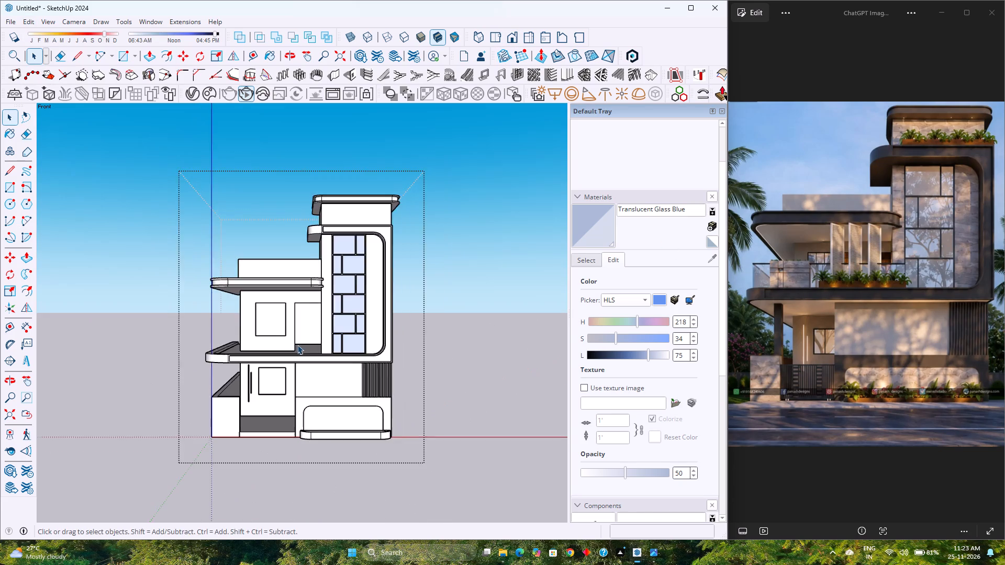
pyautogui.scroll(-2, 297, 345)
pyautogui.scroll(4, 297, 344)
pyautogui.scroll(-3, 376, 376)
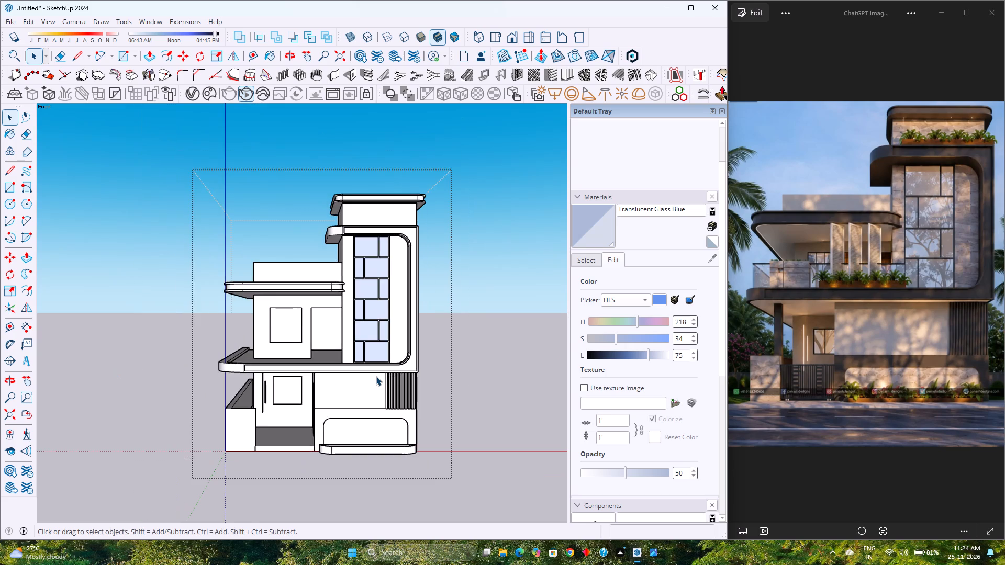
pyautogui.scroll(-5, 371, 369)
pyautogui.click(487, 341)
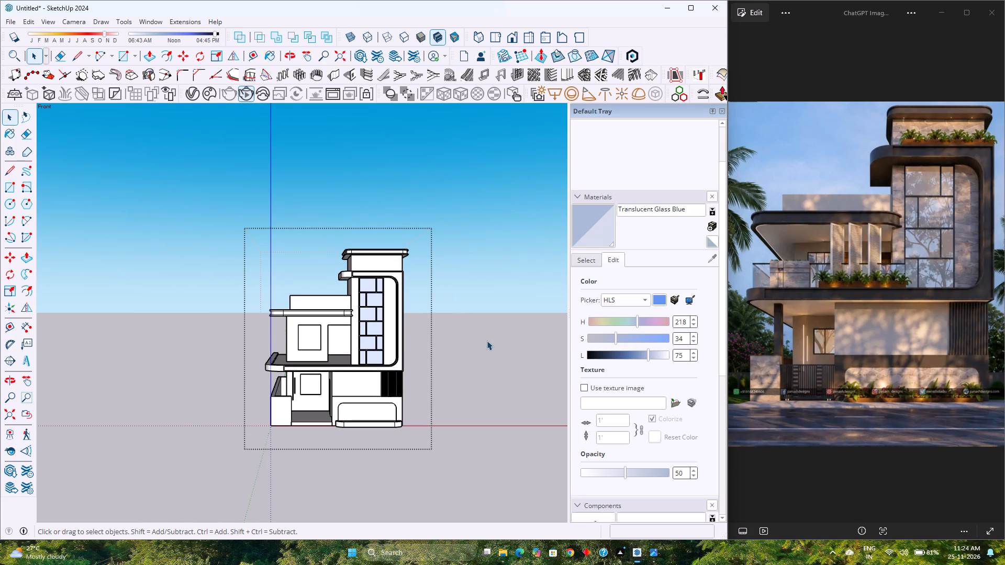
# Examine the front facade, entrance recess, window openings and balcony overhangs from front, low and corner viewpoints against the reference image.
pyautogui.scroll(-3, 367, 335)
pyautogui.scroll(5, 366, 335)
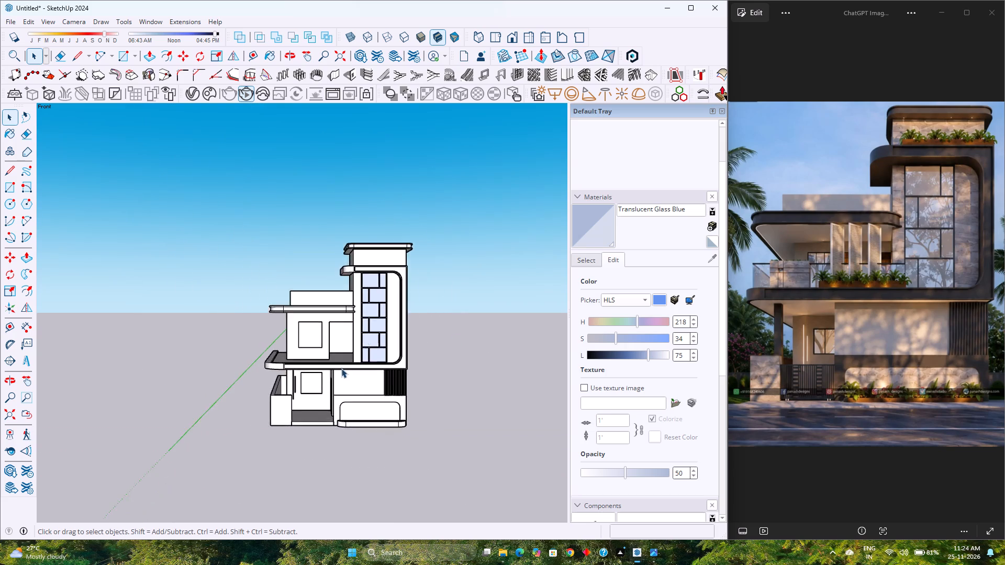
pyautogui.scroll(5, 341, 368)
pyautogui.scroll(2, 335, 420)
pyautogui.moveTo(335, 420); pyautogui.dragTo(449, 475, button='middle')
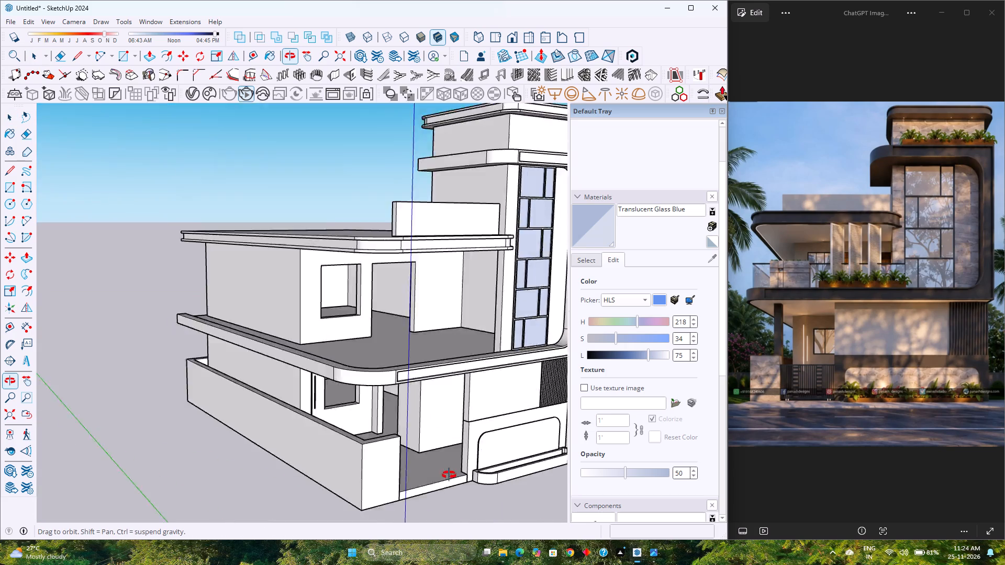
pyautogui.moveTo(449, 475); pyautogui.dragTo(241, 430, button='middle')
pyautogui.moveTo(241, 430); pyautogui.dragTo(256, 374, button='middle')
pyautogui.moveTo(264, 371); pyautogui.dragTo(373, 401, button='middle')
pyautogui.scroll(-3, 363, 405)
pyautogui.scroll(2, 351, 404)
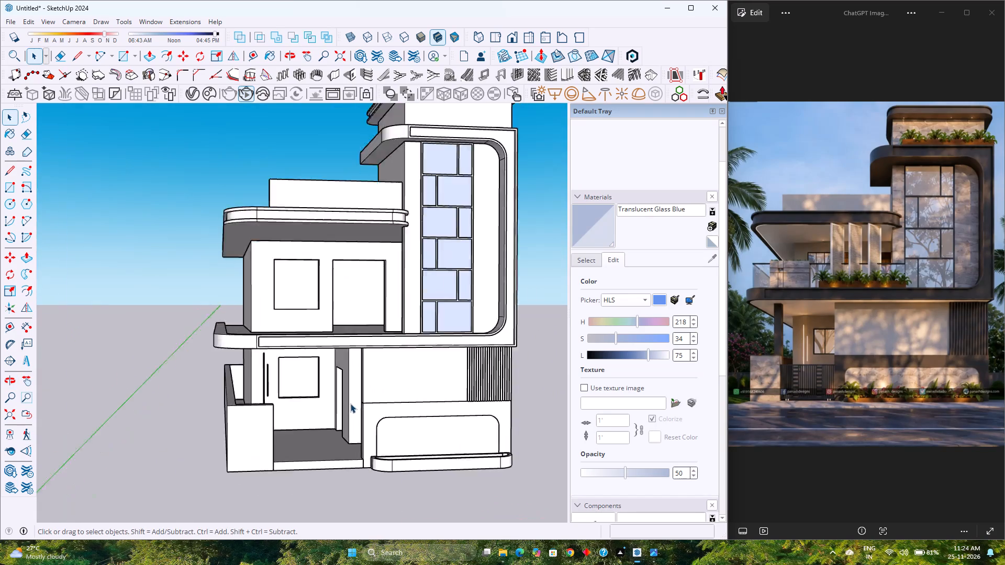
pyautogui.scroll(3, 350, 403)
pyautogui.scroll(-9, 349, 403)
pyautogui.moveTo(349, 399); pyautogui.dragTo(253, 384, button='middle')
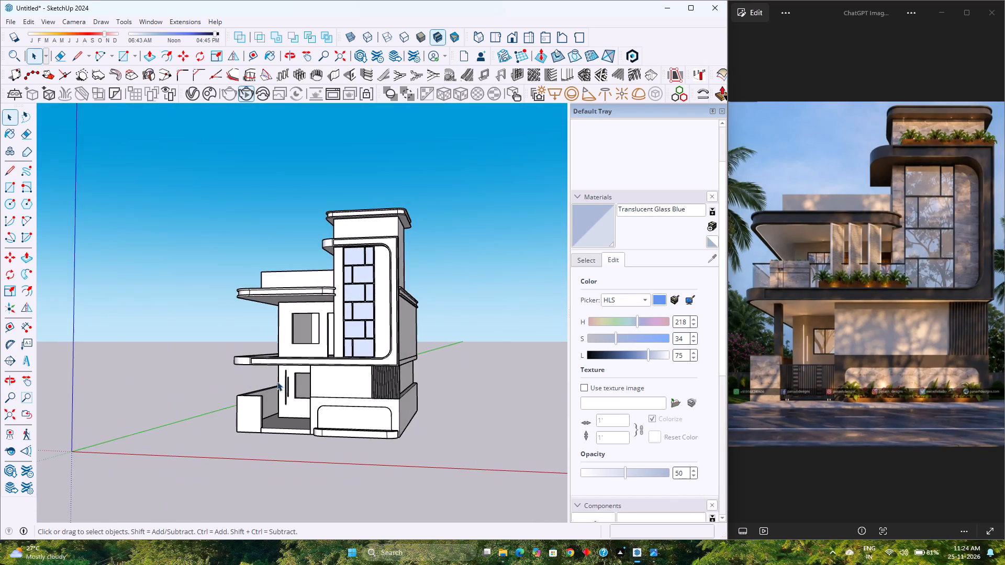
pyautogui.scroll(4, 294, 382)
pyautogui.scroll(-3, 295, 382)
pyautogui.moveTo(330, 360); pyautogui.dragTo(396, 374, button='middle')
pyautogui.moveTo(398, 375); pyautogui.dragTo(403, 377, button='middle')
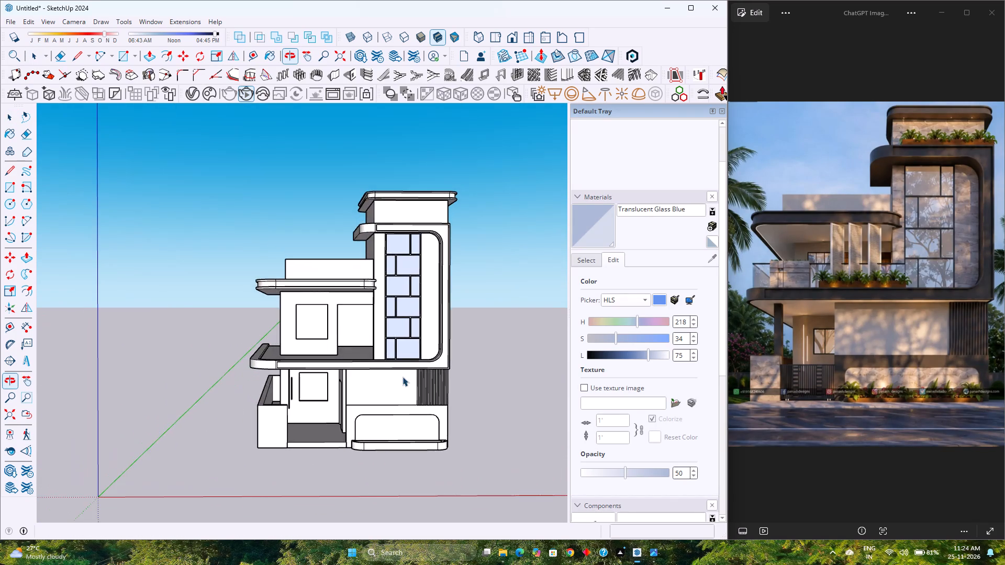
pyautogui.scroll(-3, 401, 377)
pyautogui.scroll(4, 387, 419)
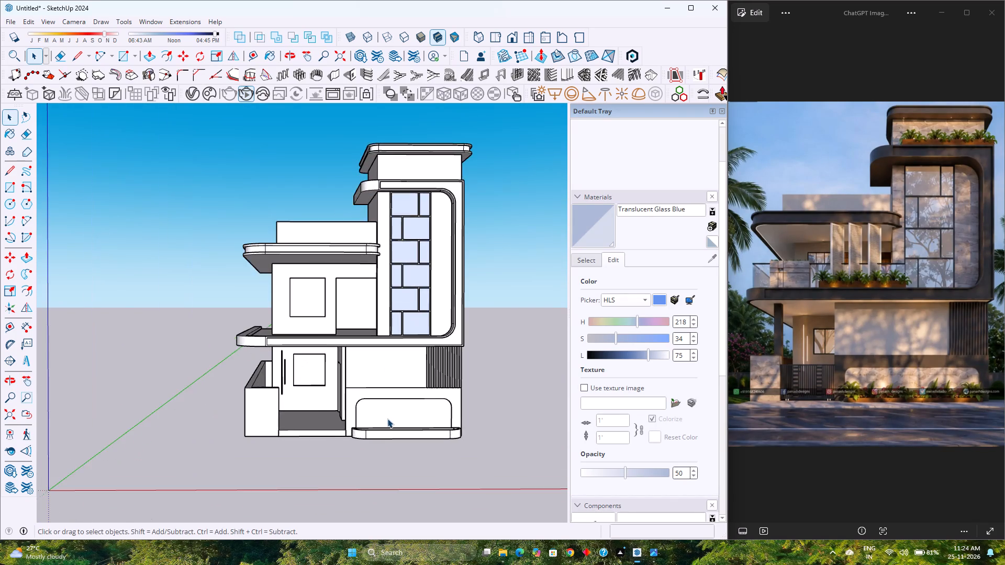
pyautogui.scroll(-2, 387, 419)
pyautogui.moveTo(379, 415); pyautogui.dragTo(360, 366, button='middle')
pyautogui.middleClick(360, 365)
pyautogui.scroll(4, 360, 361)
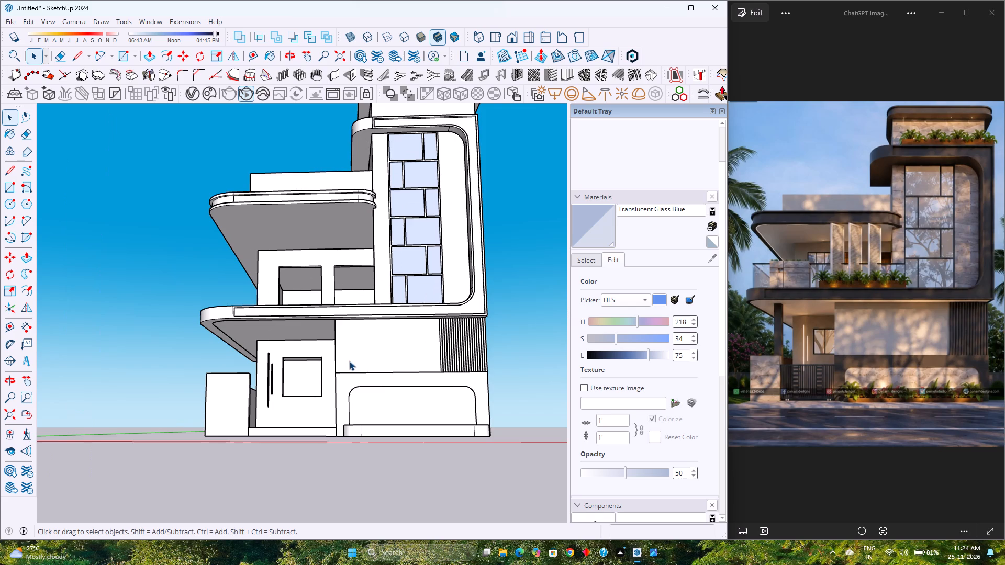
pyautogui.scroll(2, 349, 361)
pyautogui.moveTo(349, 361); pyautogui.dragTo(345, 381, button='middle')
pyautogui.scroll(-2, 342, 381)
pyautogui.moveTo(339, 381); pyautogui.dragTo(382, 400, button='middle')
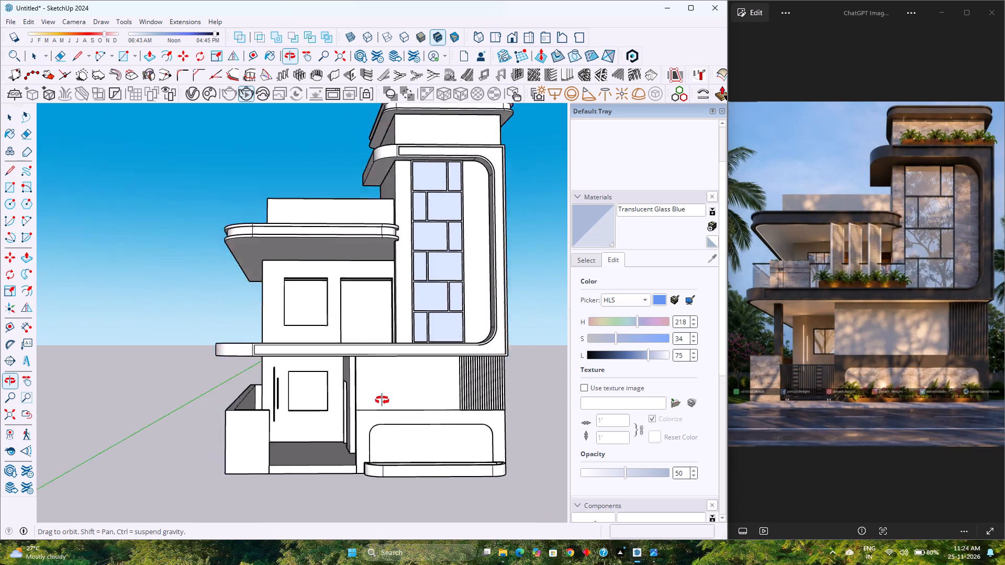
pyautogui.moveTo(382, 400); pyautogui.dragTo(539, 430, button='middle')
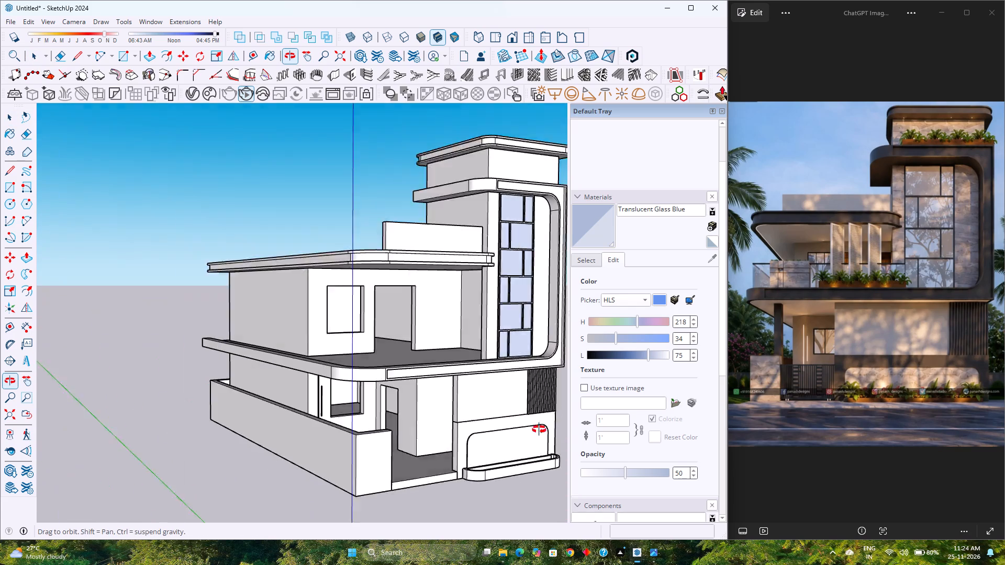
pyautogui.moveTo(539, 430); pyautogui.dragTo(596, 453, button='middle')
pyautogui.moveTo(596, 453); pyautogui.dragTo(472, 466, button='middle')
pyautogui.scroll(-3, 424, 431)
pyautogui.moveTo(424, 431); pyautogui.dragTo(165, 367, button='middle')
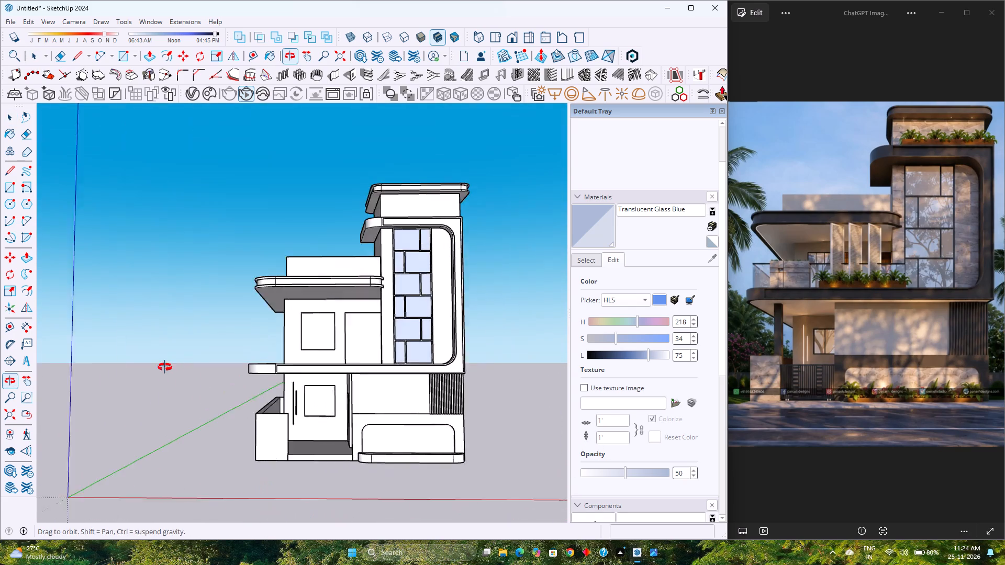
pyautogui.moveTo(165, 367); pyautogui.dragTo(163, 368, button='middle')
pyautogui.scroll(4, 301, 411)
pyautogui.scroll(-2, 301, 411)
pyautogui.moveTo(301, 411); pyautogui.dragTo(473, 414, button='middle')
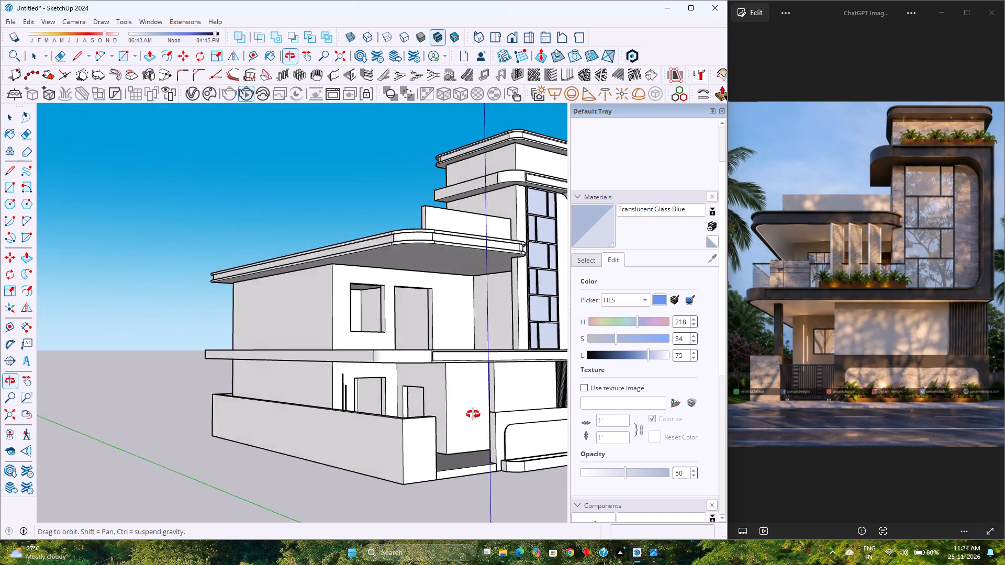
pyautogui.moveTo(473, 414); pyautogui.dragTo(331, 408, button='middle')
pyautogui.scroll(3, 331, 408)
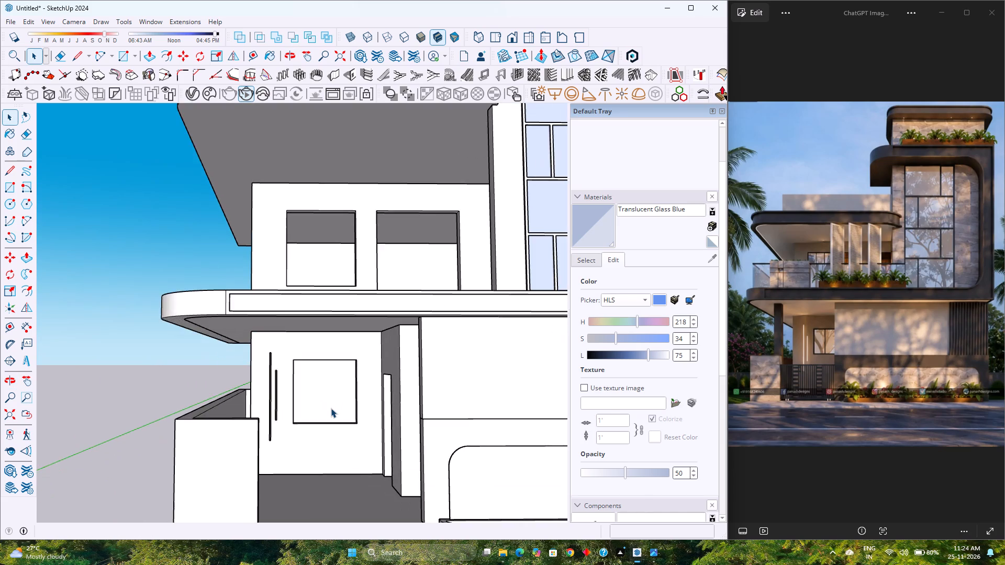
pyautogui.scroll(-3, 331, 408)
pyautogui.moveTo(331, 408); pyautogui.dragTo(352, 409, button='middle')
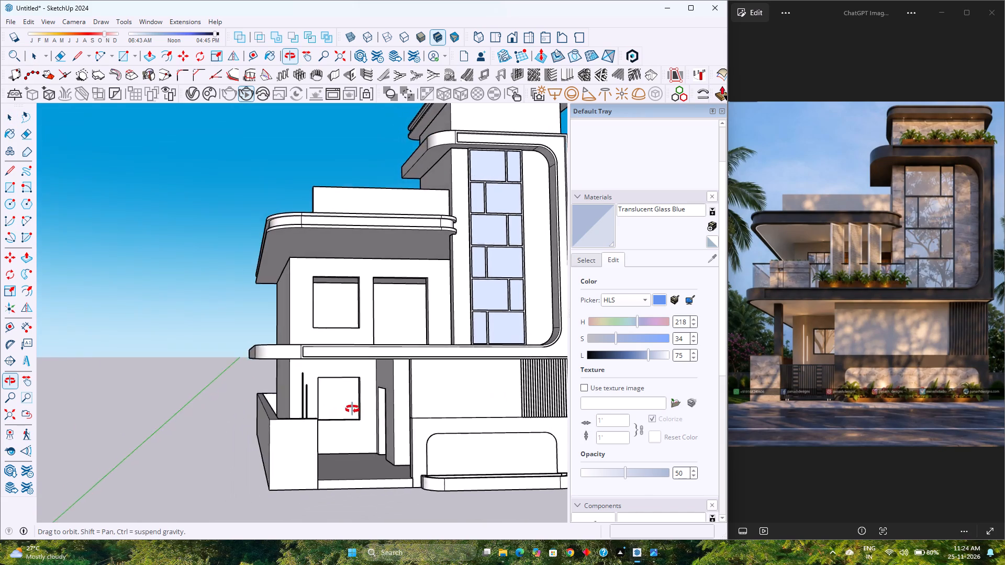
pyautogui.moveTo(352, 409); pyautogui.dragTo(449, 442, button='middle')
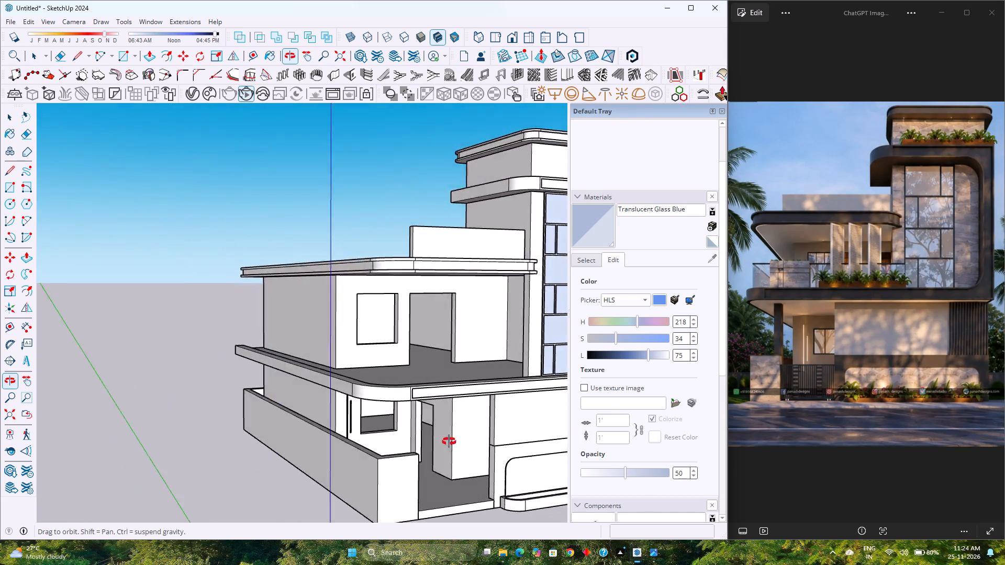
pyautogui.moveTo(449, 442); pyautogui.dragTo(384, 420, button='middle')
pyautogui.scroll(-3, 383, 420)
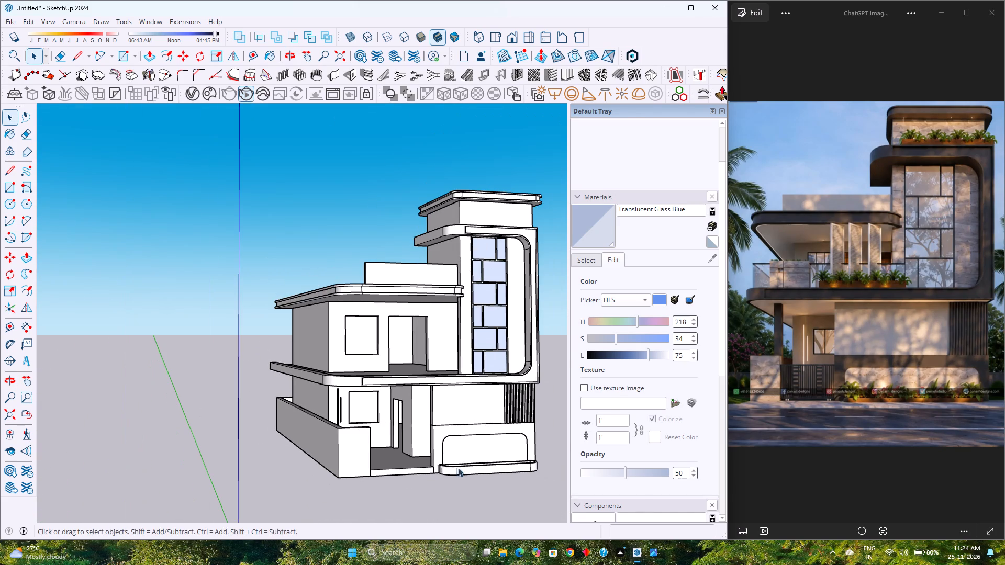
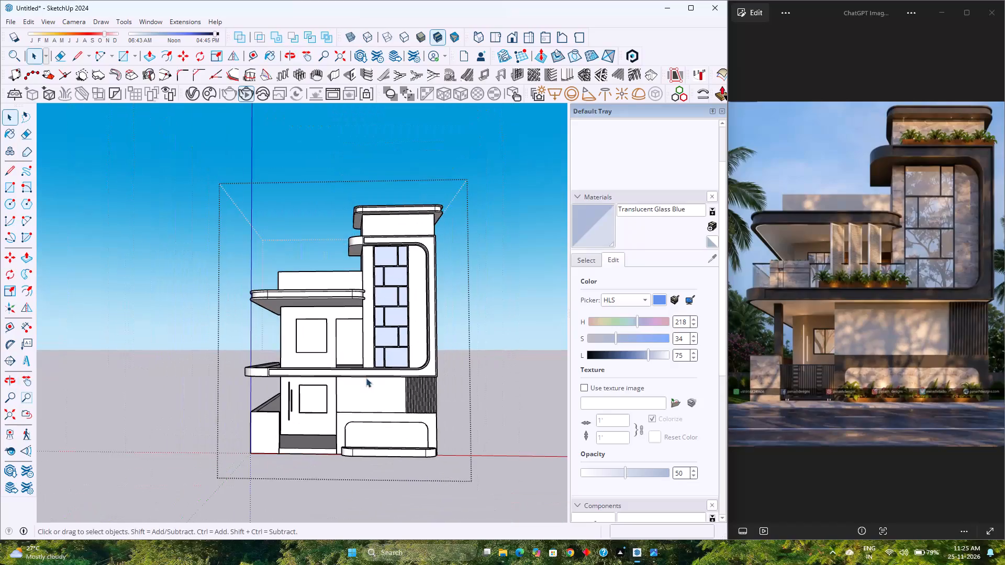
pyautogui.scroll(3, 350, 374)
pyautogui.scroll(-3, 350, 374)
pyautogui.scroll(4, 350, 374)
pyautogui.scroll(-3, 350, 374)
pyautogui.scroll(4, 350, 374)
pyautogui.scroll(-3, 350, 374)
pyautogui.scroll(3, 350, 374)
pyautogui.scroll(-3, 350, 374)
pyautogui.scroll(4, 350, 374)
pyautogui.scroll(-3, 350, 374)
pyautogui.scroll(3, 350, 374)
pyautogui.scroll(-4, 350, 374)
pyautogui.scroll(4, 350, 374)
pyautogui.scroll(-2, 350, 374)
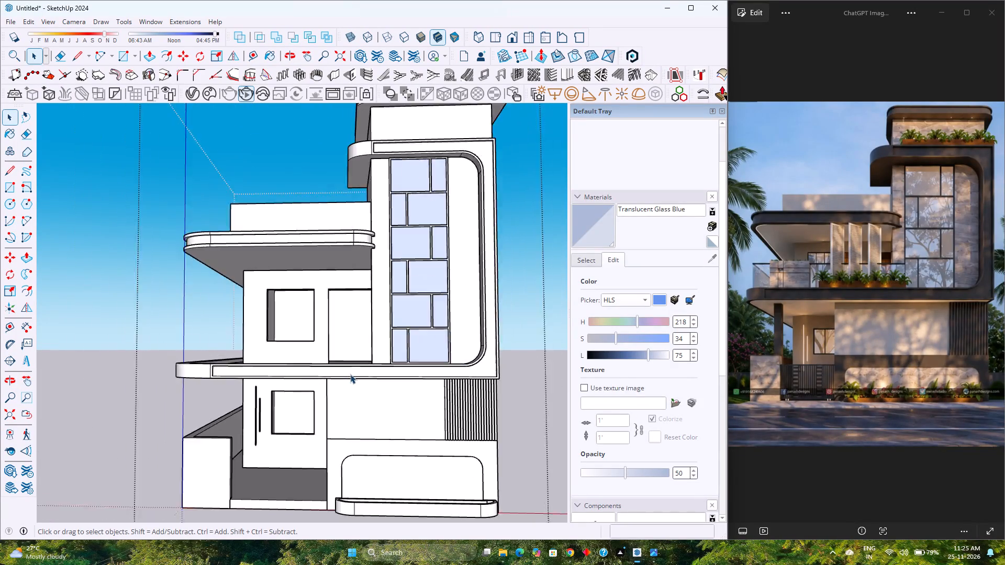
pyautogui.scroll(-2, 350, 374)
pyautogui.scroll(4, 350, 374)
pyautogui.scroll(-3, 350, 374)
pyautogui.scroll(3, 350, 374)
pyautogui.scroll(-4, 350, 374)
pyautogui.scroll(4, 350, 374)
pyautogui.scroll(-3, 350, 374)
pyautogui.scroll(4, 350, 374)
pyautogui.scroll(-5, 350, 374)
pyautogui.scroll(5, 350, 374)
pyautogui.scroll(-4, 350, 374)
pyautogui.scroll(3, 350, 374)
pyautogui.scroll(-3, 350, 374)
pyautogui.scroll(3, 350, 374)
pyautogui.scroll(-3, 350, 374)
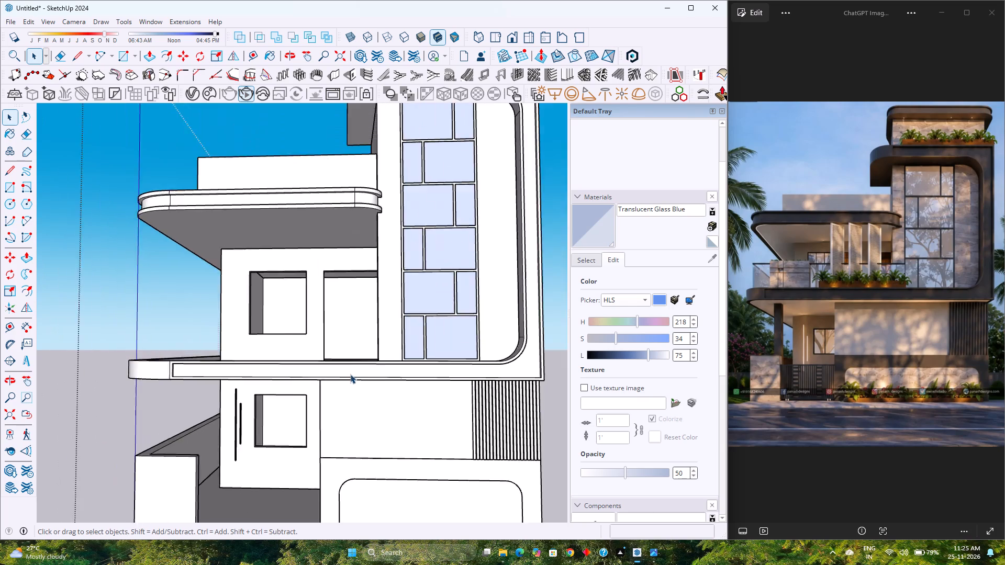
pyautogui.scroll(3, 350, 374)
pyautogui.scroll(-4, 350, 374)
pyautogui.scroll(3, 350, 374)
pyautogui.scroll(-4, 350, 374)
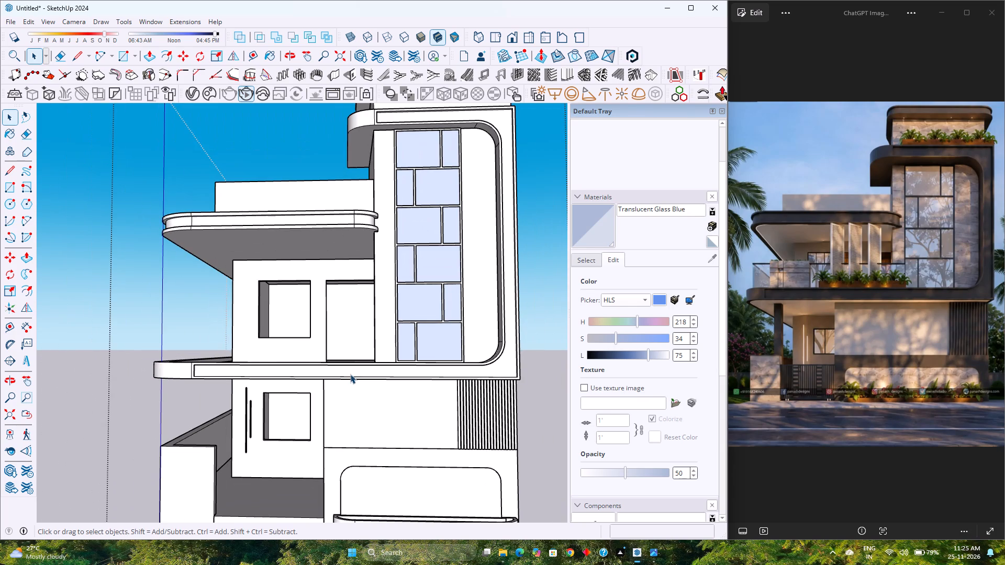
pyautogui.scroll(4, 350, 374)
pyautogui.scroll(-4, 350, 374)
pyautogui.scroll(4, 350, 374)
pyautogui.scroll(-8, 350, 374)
# Examine the foot of the tower window and its junction with the balcony slab from front and corner viewpoints.
pyautogui.moveTo(350, 374); pyautogui.dragTo(402, 386, button='middle')
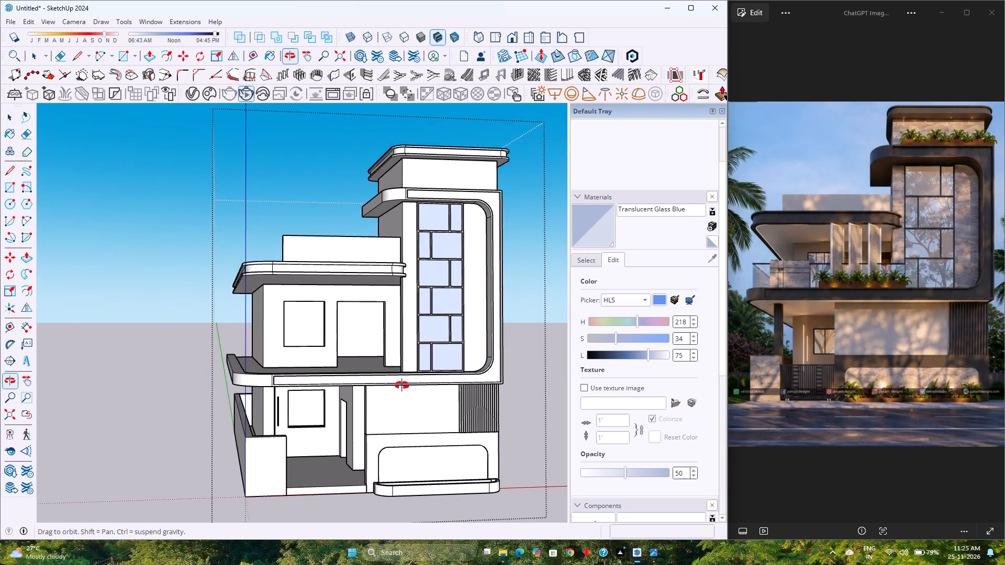
pyautogui.moveTo(402, 386); pyautogui.dragTo(379, 409, button='middle')
pyautogui.scroll(-1, 404, 396)
pyautogui.scroll(15, 415, 389)
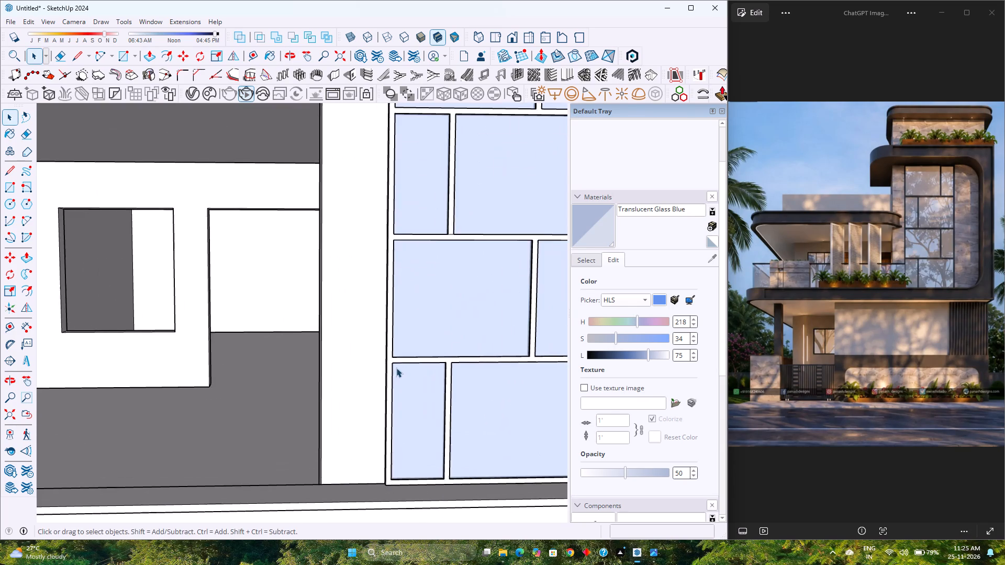
pyautogui.scroll(4, 395, 359)
pyautogui.scroll(-6, 395, 359)
pyautogui.moveTo(395, 359); pyautogui.dragTo(518, 405, button='middle')
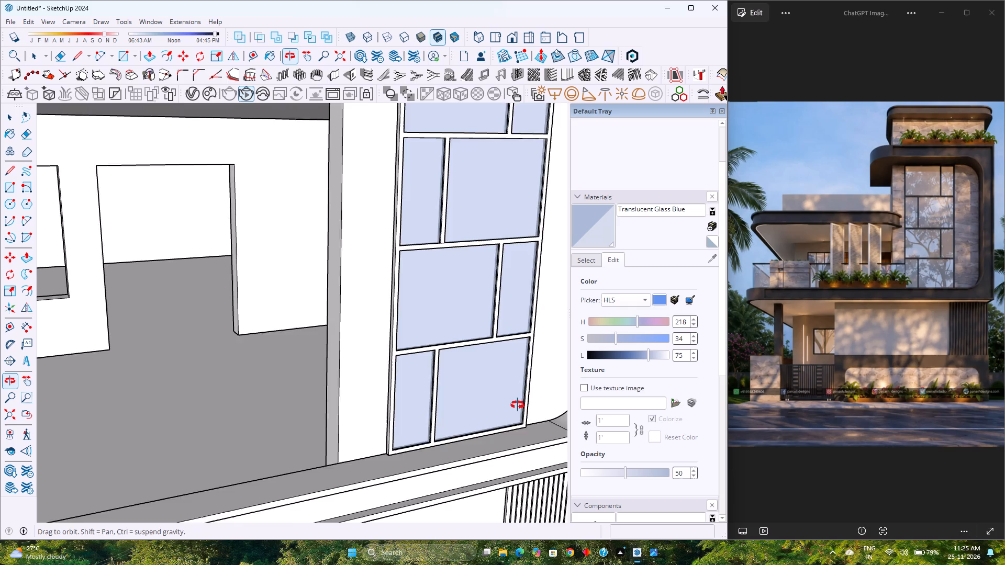
pyautogui.moveTo(518, 405); pyautogui.dragTo(342, 404, button='middle')
pyautogui.scroll(-3, 342, 404)
pyautogui.moveTo(340, 401); pyautogui.dragTo(434, 405, button='middle')
pyautogui.scroll(4, 305, 427)
pyautogui.moveTo(308, 443); pyautogui.dragTo(318, 433, button='middle')
pyautogui.middleClick(318, 433)
pyautogui.scroll(1, 381, 461)
# Inside the tower window group, place a horizontal guide 2' 7" above the bottom edge of the window frame and close the group.
pyautogui.click(389, 420)
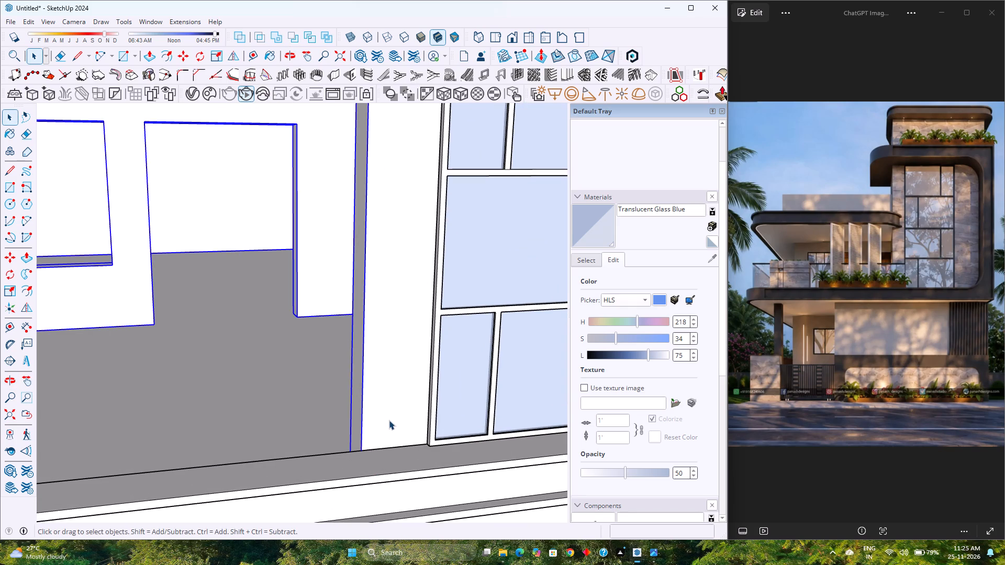
pyautogui.scroll(-14, 388, 420)
pyautogui.click(423, 412)
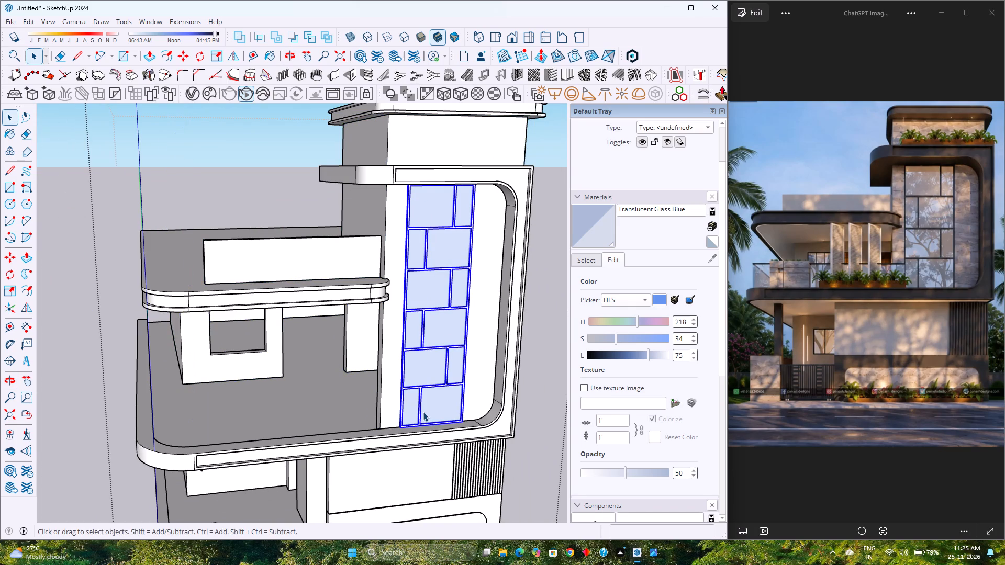
pyautogui.scroll(3, 415, 409)
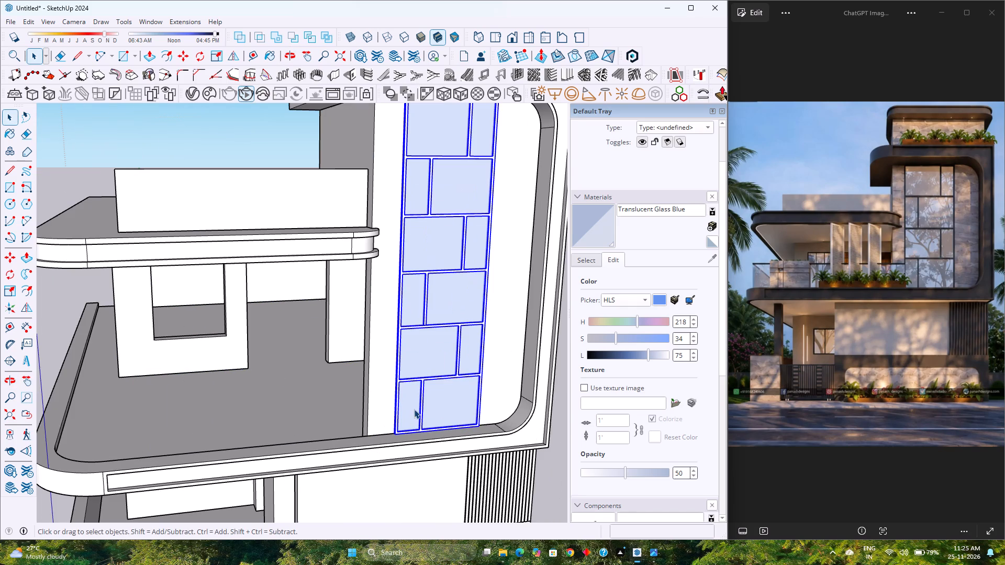
pyautogui.scroll(-2, 413, 394)
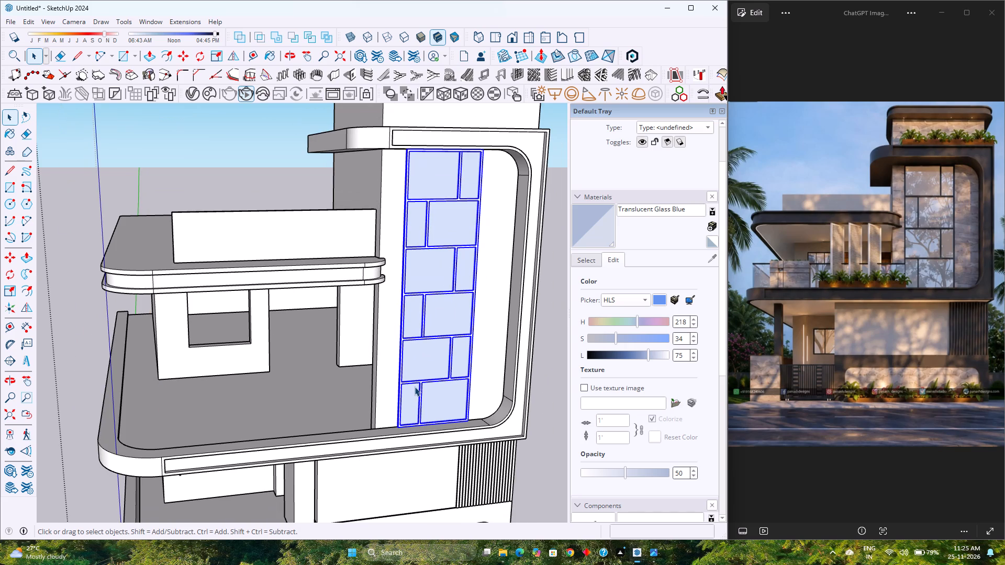
pyautogui.doubleClick(417, 382)
pyautogui.scroll(3, 416, 382)
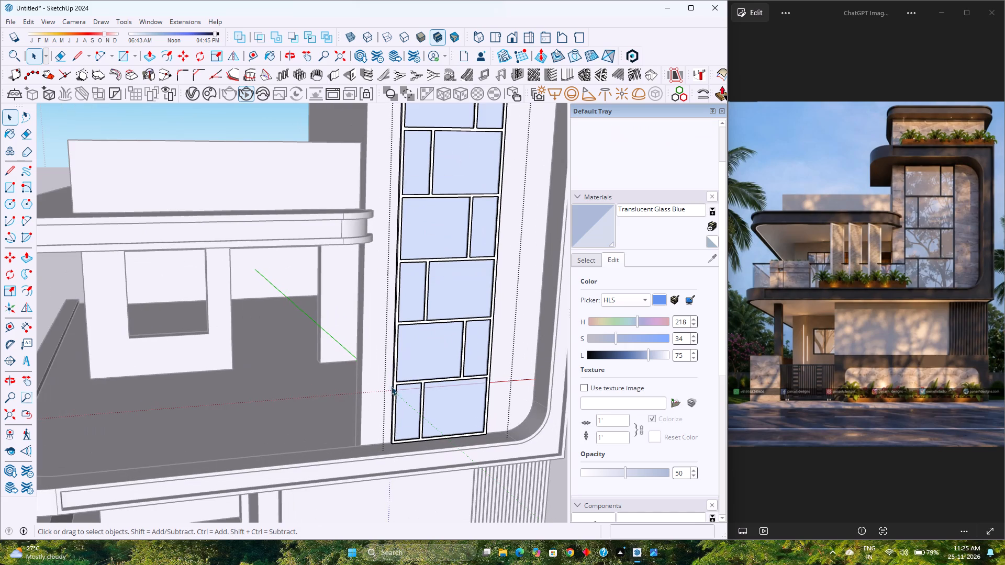
pyautogui.click(254, 56)
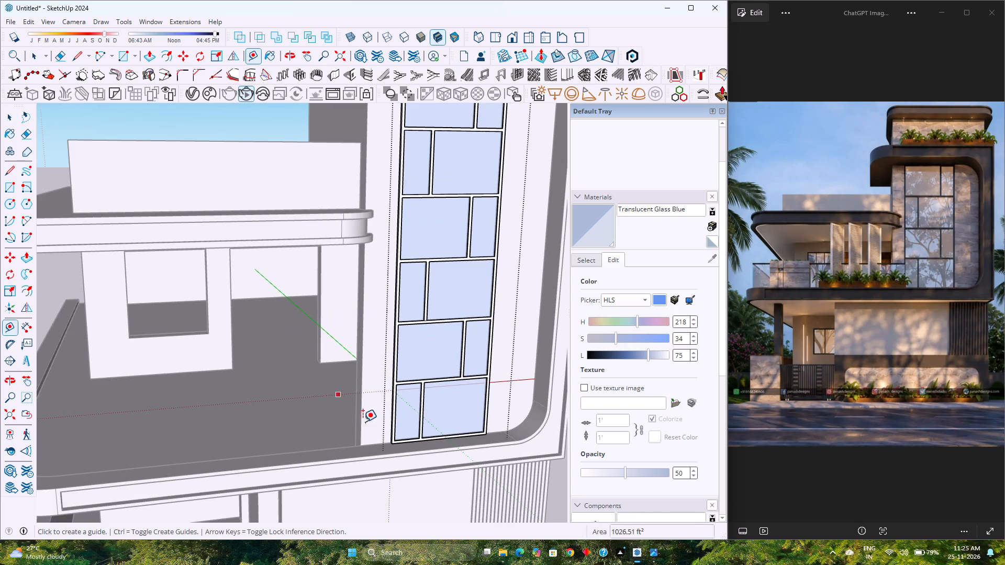
pyautogui.scroll(15, 381, 449)
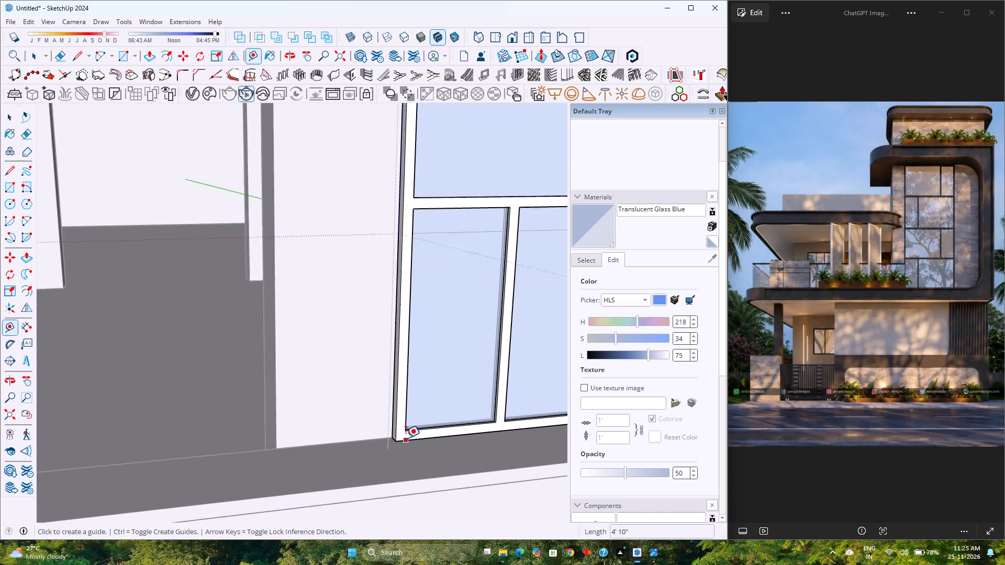
pyautogui.click(412, 438)
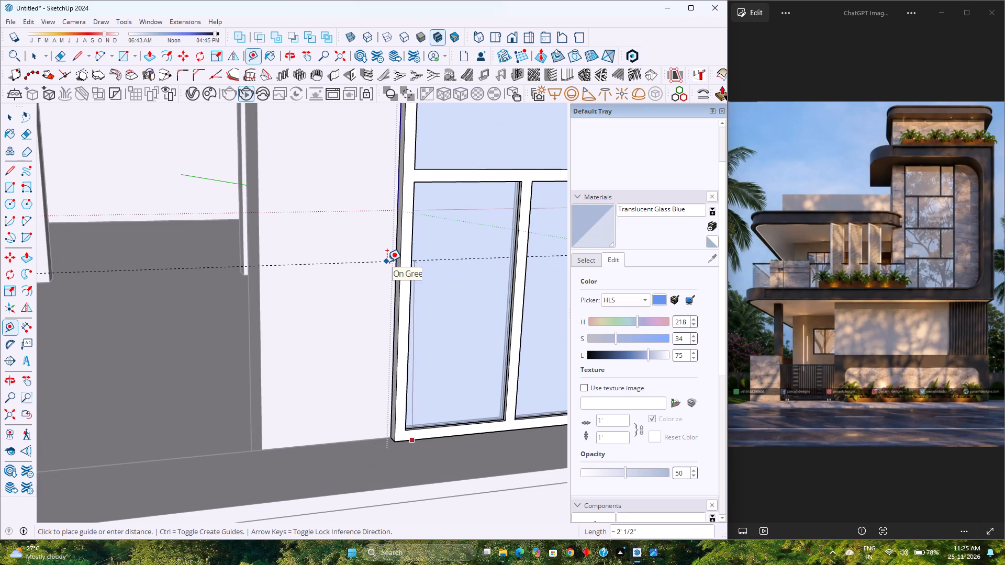
pyautogui.press('Up')
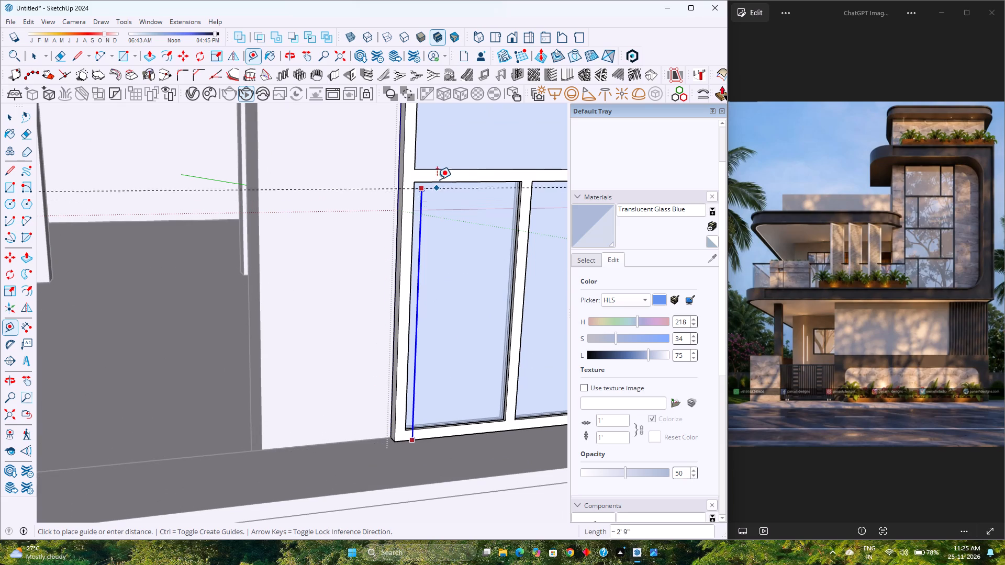
pyautogui.scroll(-3, 441, 171)
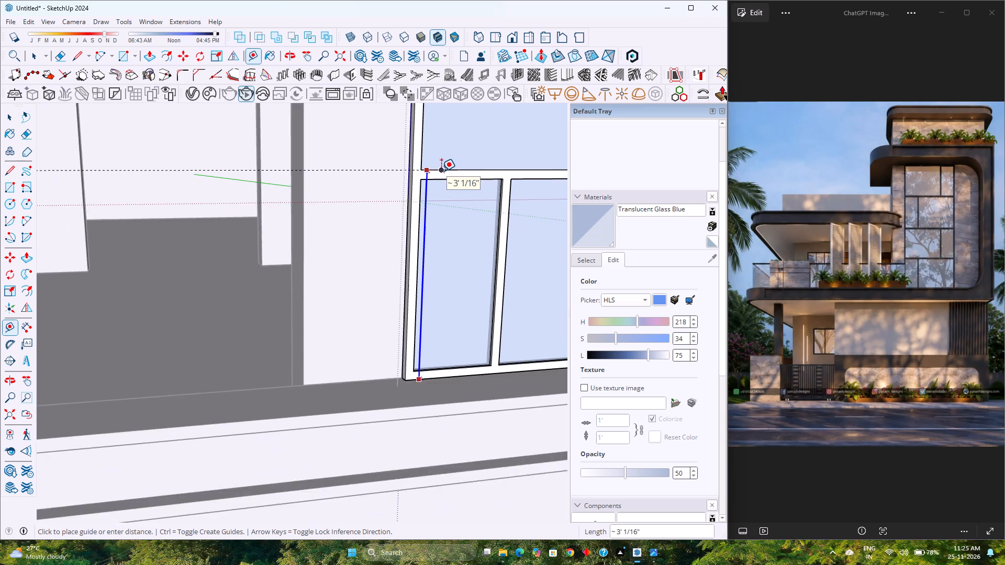
pyautogui.scroll(-4, 441, 171)
pyautogui.write("2'")
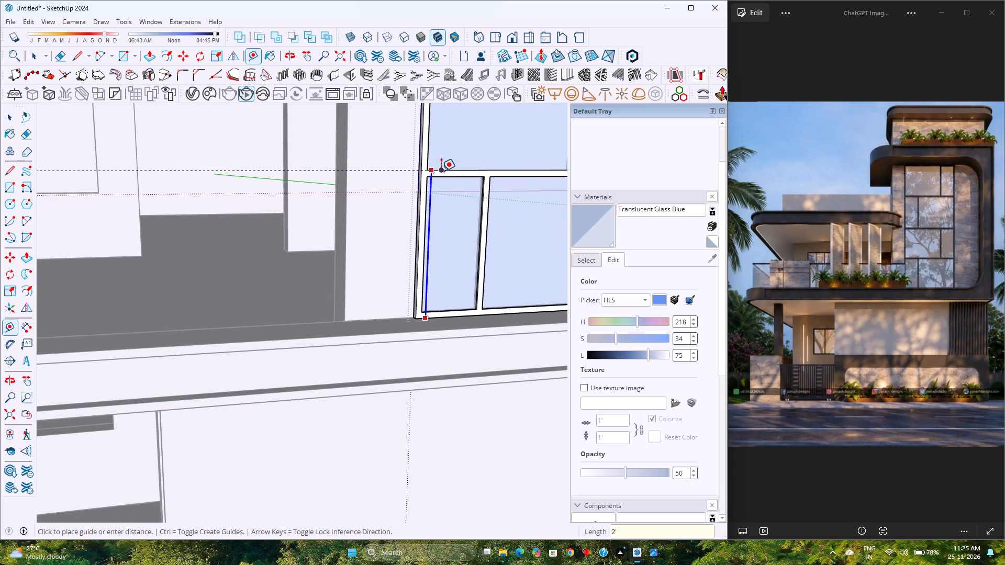
pyautogui.press('7')
pyautogui.press('Return')
pyautogui.scroll(-3, 381, 221)
pyautogui.scroll(-2, 363, 264)
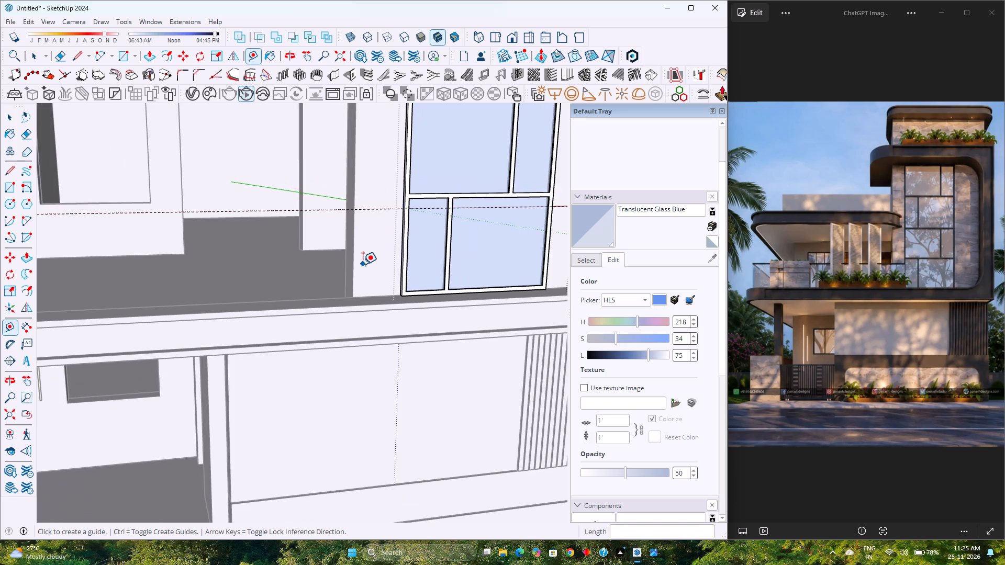
pyautogui.scroll(-10, 293, 296)
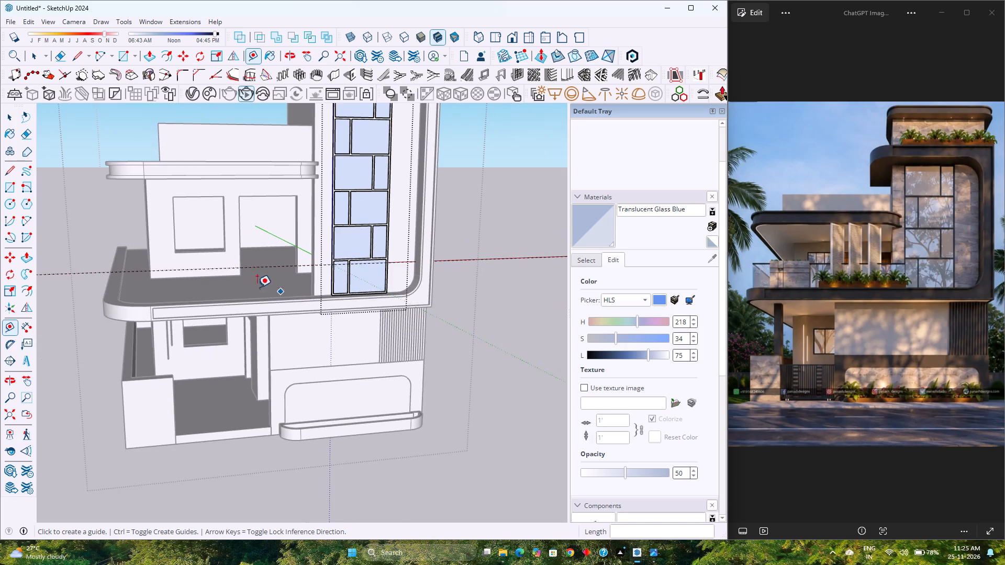
pyautogui.keyDown('shift'); pyautogui.moveTo(249, 285); pyautogui.dragTo(318, 301, button='middle'); pyautogui.keyUp('shift')
pyautogui.scroll(-1, 279, 296)
pyautogui.moveTo(279, 296); pyautogui.dragTo(303, 332, button='middle')
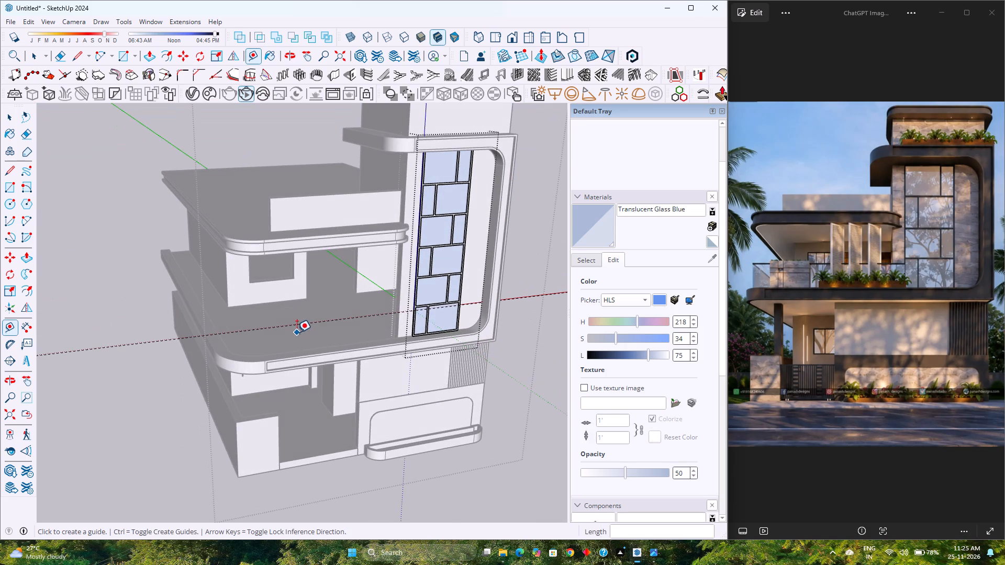
pyautogui.press('space')
pyautogui.click(144, 440)
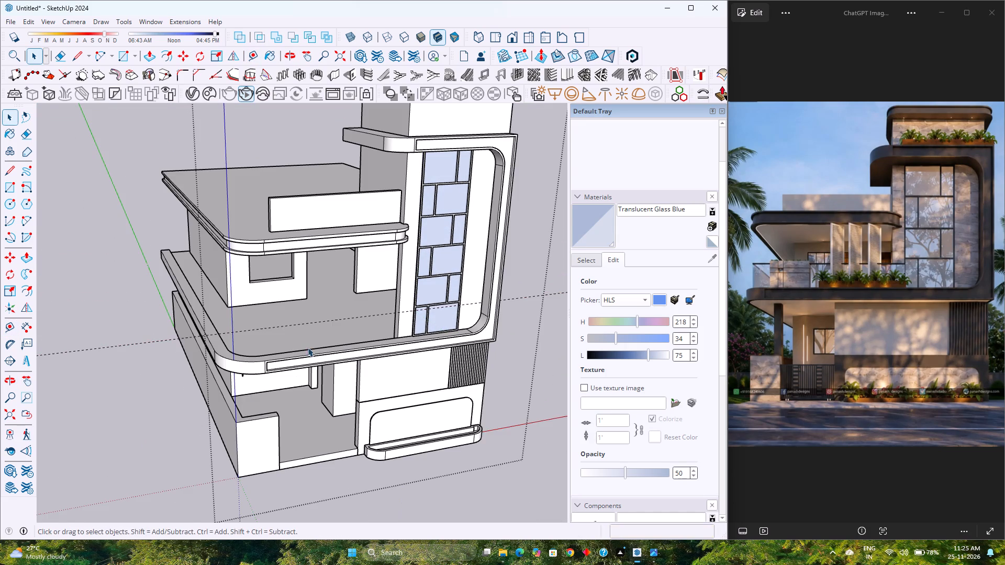
# Inside the balcony slab group, copy the inner top edge with its straight front run and curved corner 2' 7" vertically to the guide.
pyautogui.scroll(3, 308, 347)
pyautogui.moveTo(307, 348); pyautogui.dragTo(300, 380, button='middle')
pyautogui.scroll(3, 375, 394)
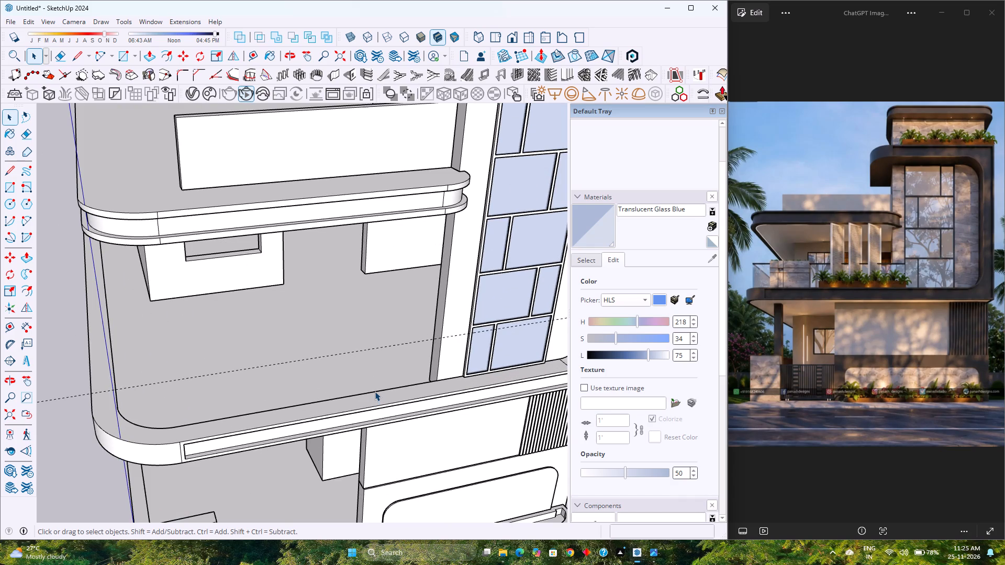
pyautogui.click(375, 391)
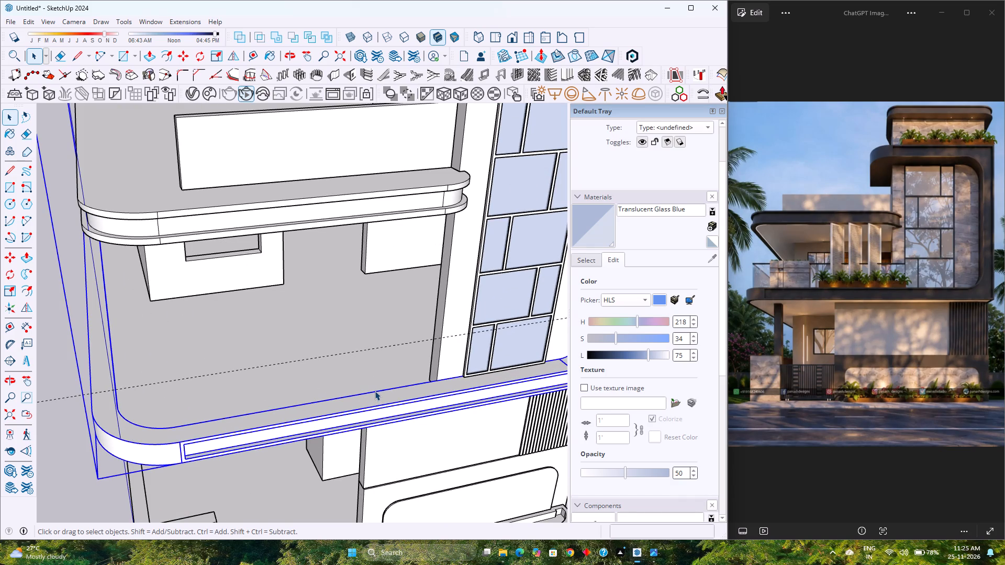
pyautogui.doubleClick(374, 391)
pyautogui.click(374, 392)
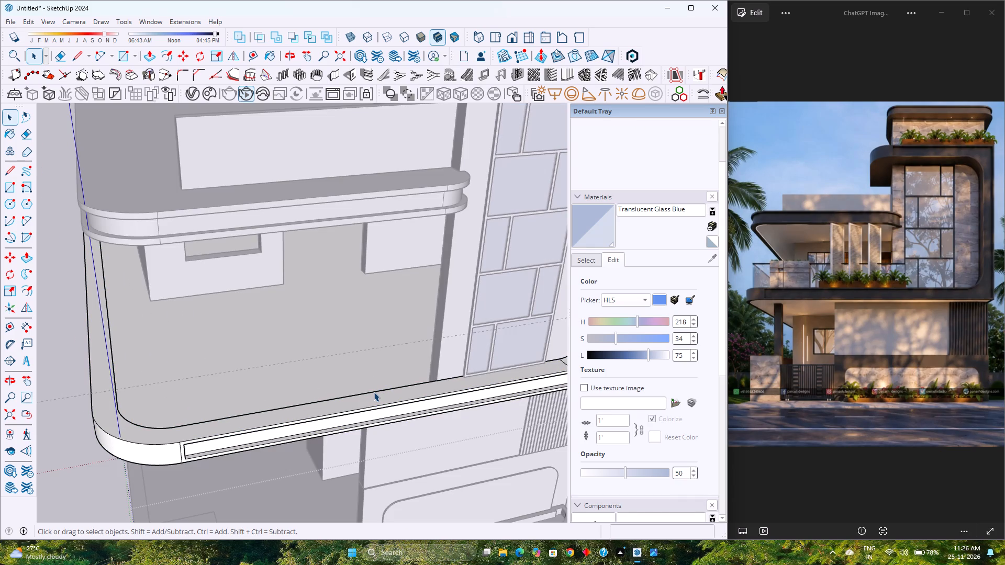
pyautogui.doubleClick(374, 392)
pyautogui.click(374, 392)
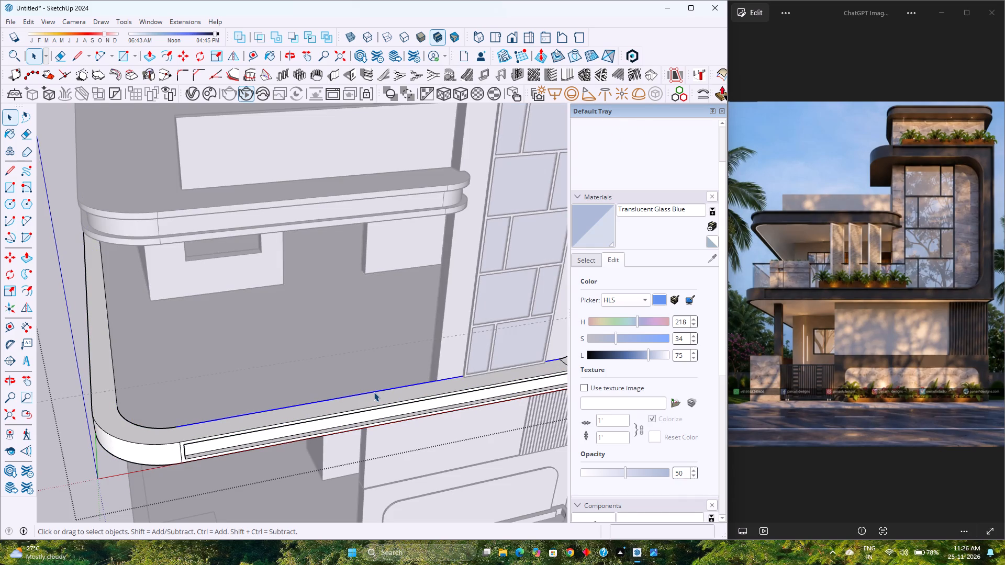
pyautogui.scroll(-3, 374, 392)
pyautogui.moveTo(373, 392); pyautogui.dragTo(351, 368, button='middle')
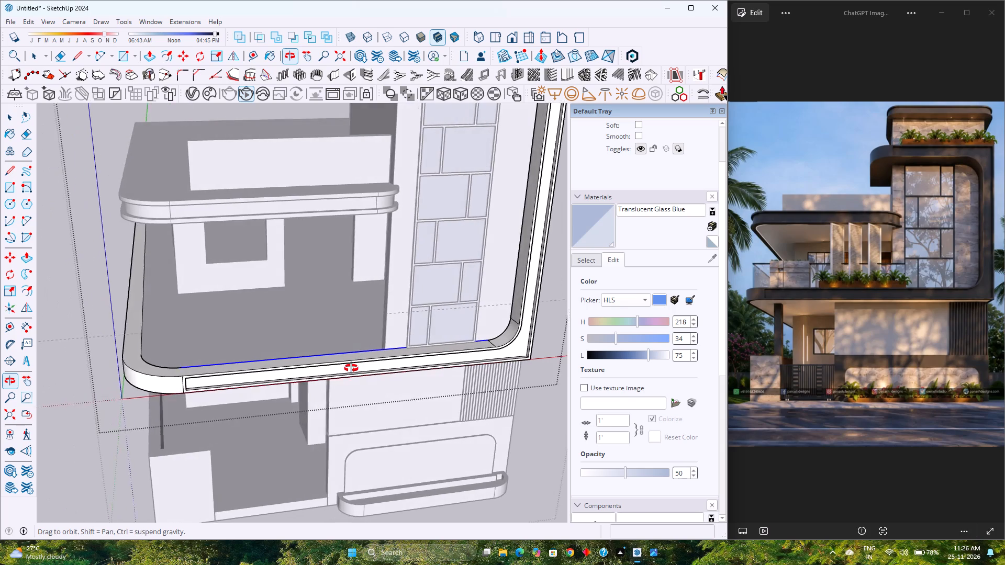
pyautogui.moveTo(351, 368); pyautogui.dragTo(387, 371, button='middle')
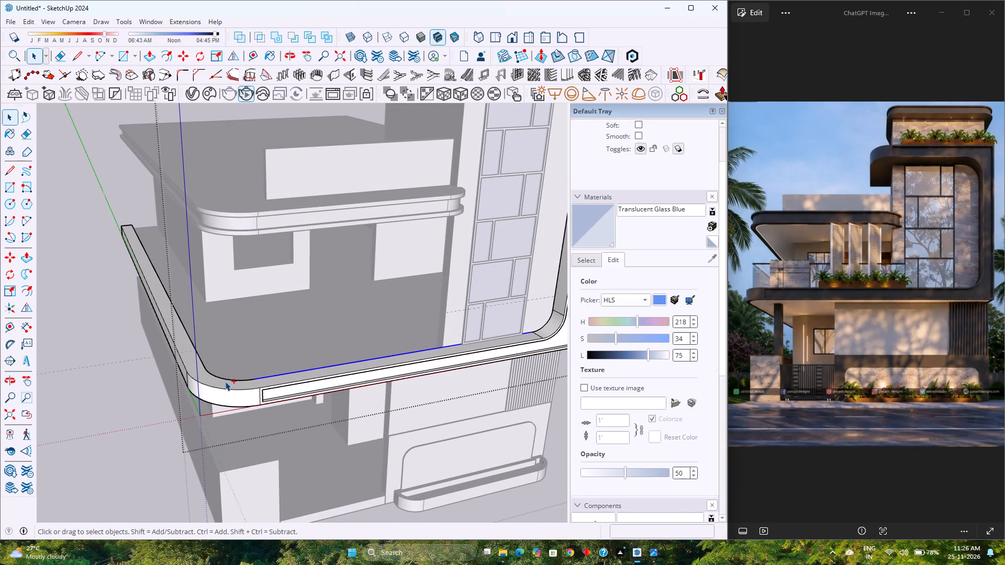
pyautogui.keyDown('ctrl'); pyautogui.click(228, 380); pyautogui.keyUp('ctrl')
pyautogui.moveTo(385, 387); pyautogui.dragTo(338, 382, button='middle')
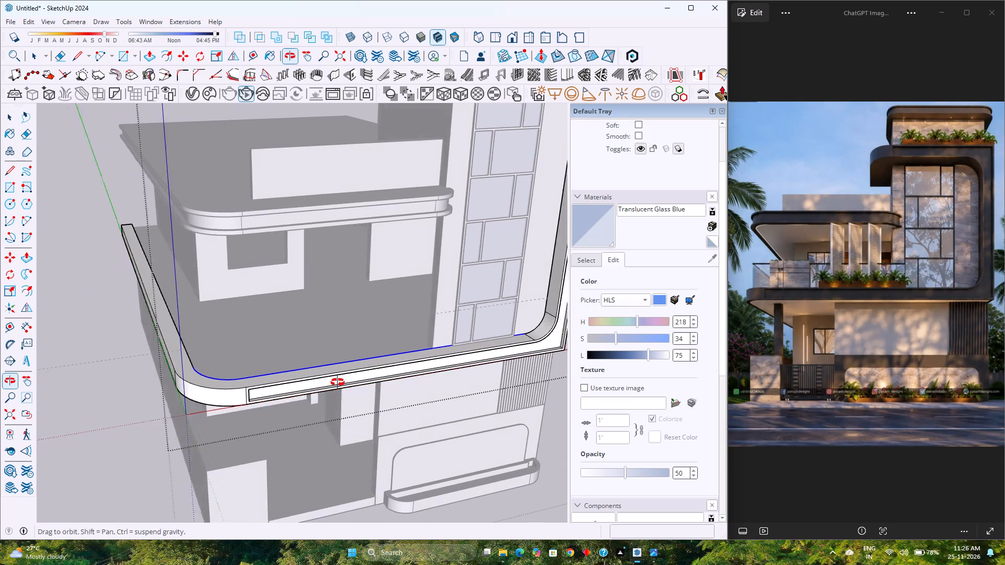
pyautogui.moveTo(338, 382); pyautogui.dragTo(333, 381, button='middle')
pyautogui.scroll(6, 332, 380)
pyautogui.moveTo(332, 380); pyautogui.dragTo(363, 398, button='middle')
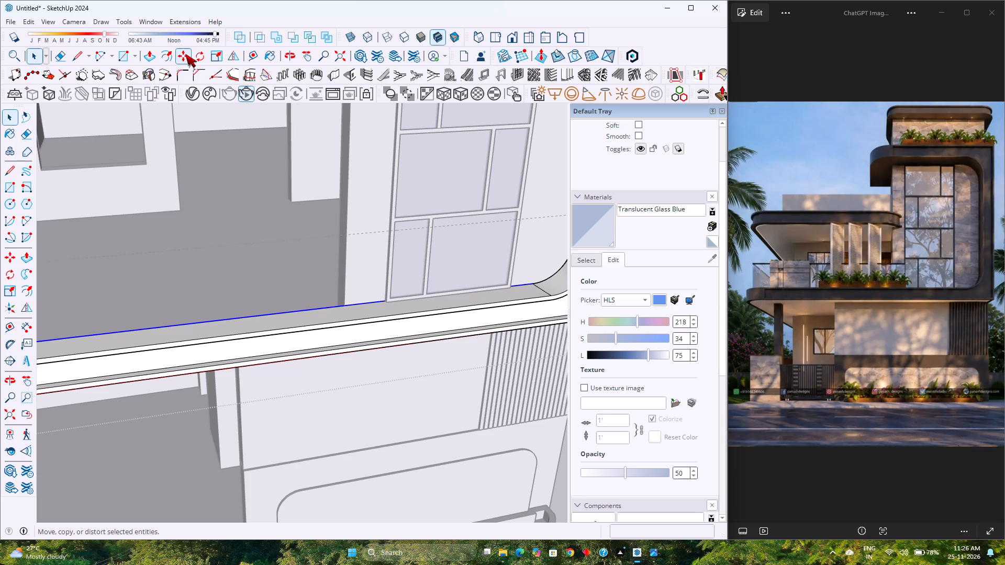
pyautogui.click(181, 54)
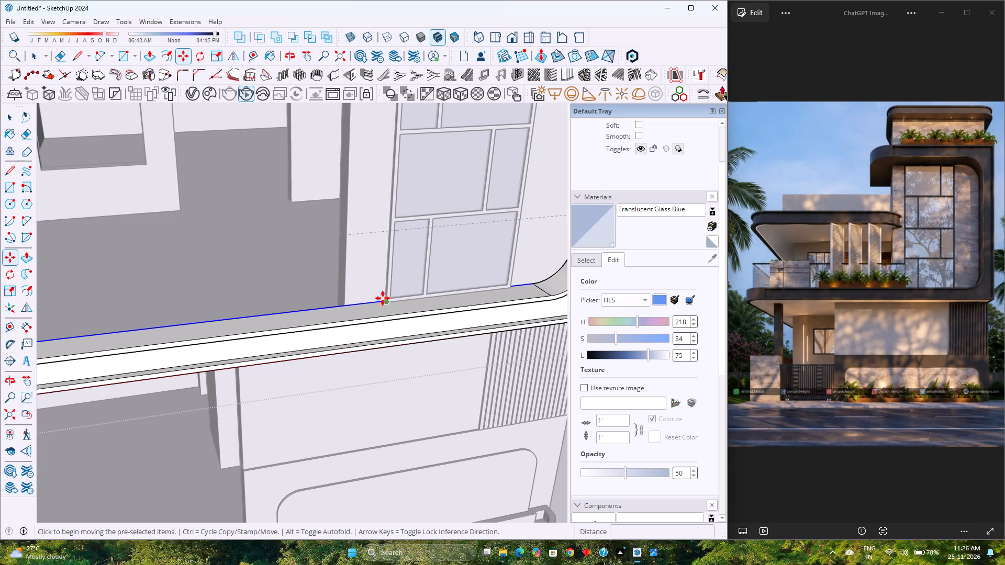
pyautogui.scroll(10, 383, 302)
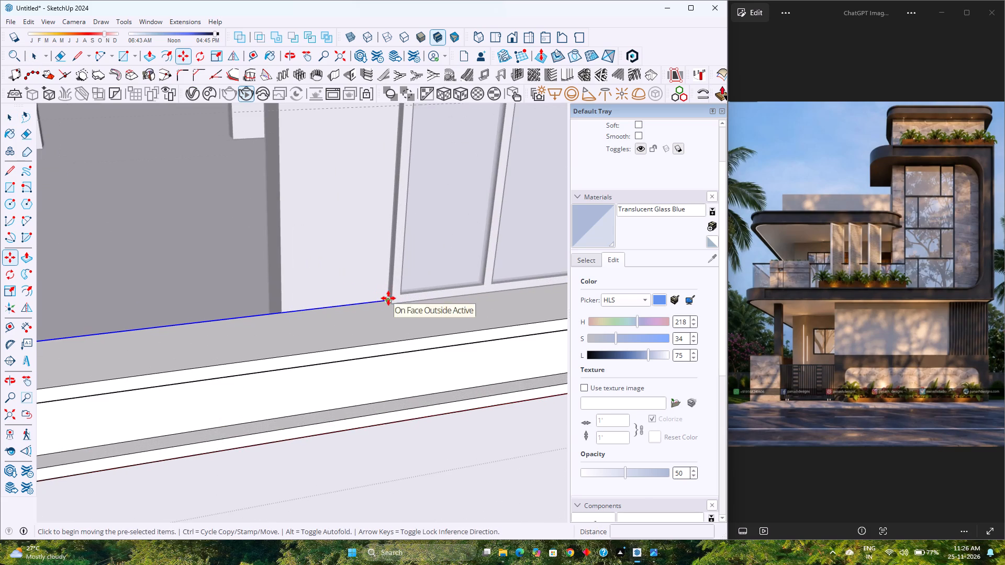
pyautogui.scroll(8, 387, 299)
pyautogui.click(389, 298)
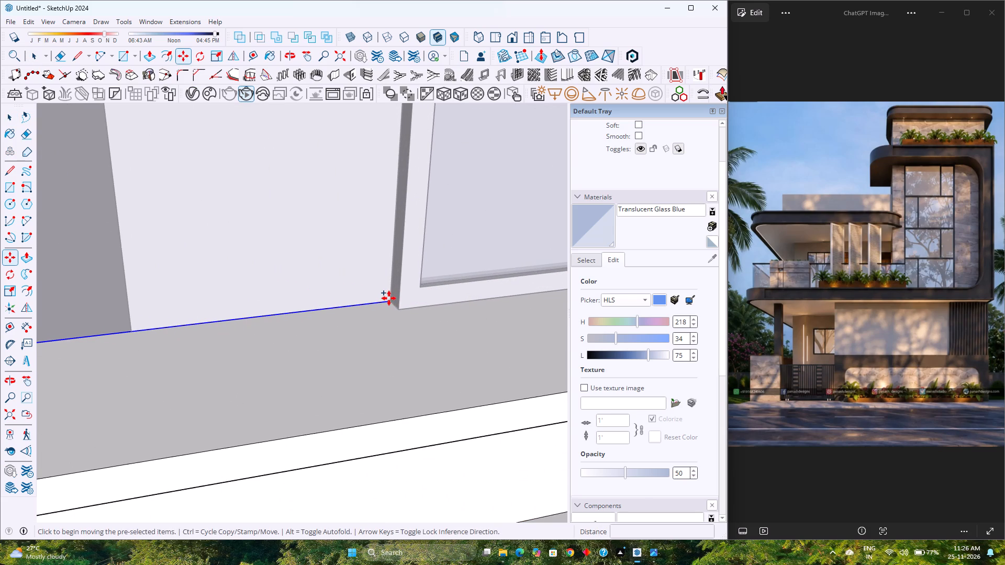
pyautogui.scroll(-14, 389, 298)
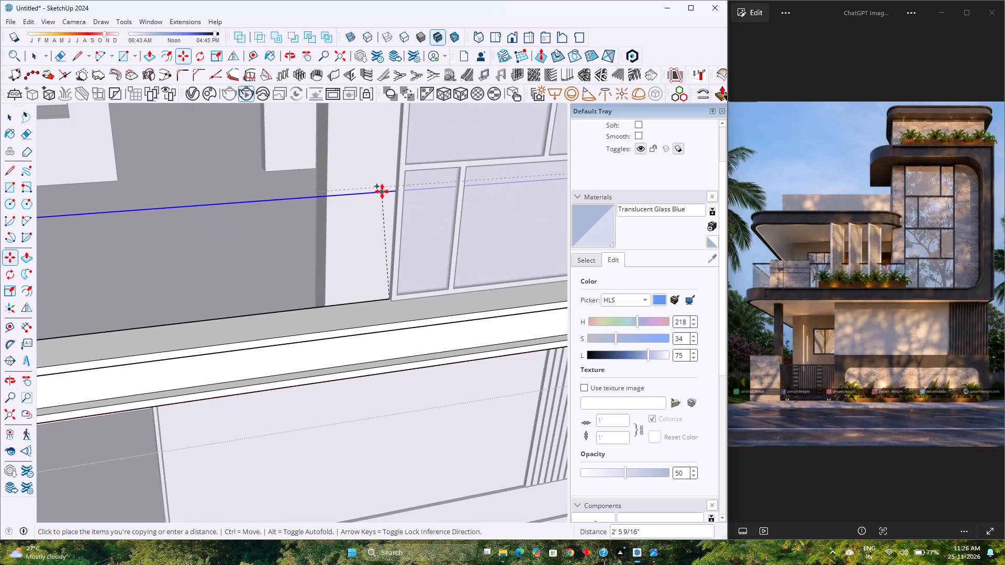
pyautogui.press('Up')
pyautogui.scroll(11, 387, 186)
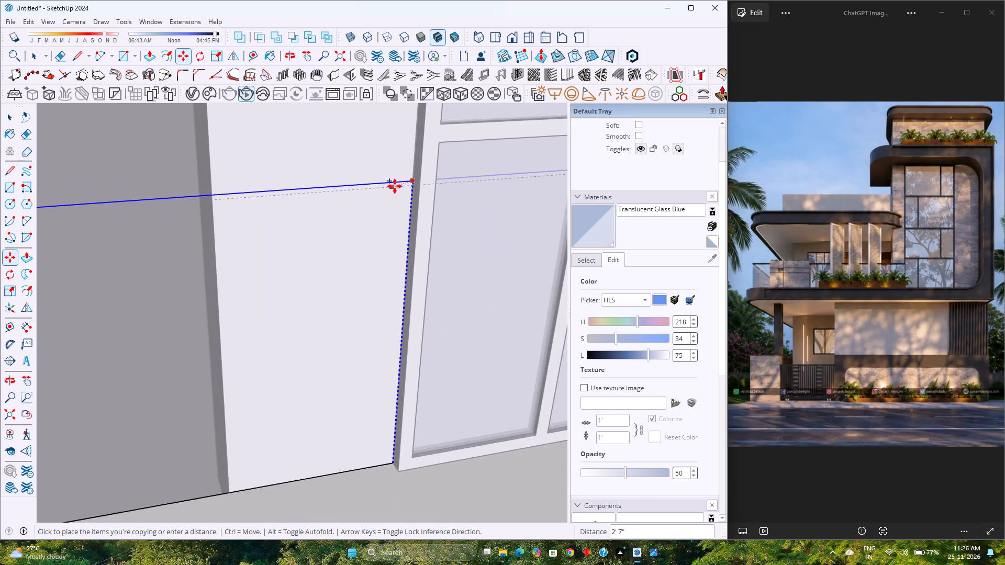
pyautogui.scroll(4, 395, 186)
pyautogui.click(427, 187)
pyautogui.scroll(-3, 385, 196)
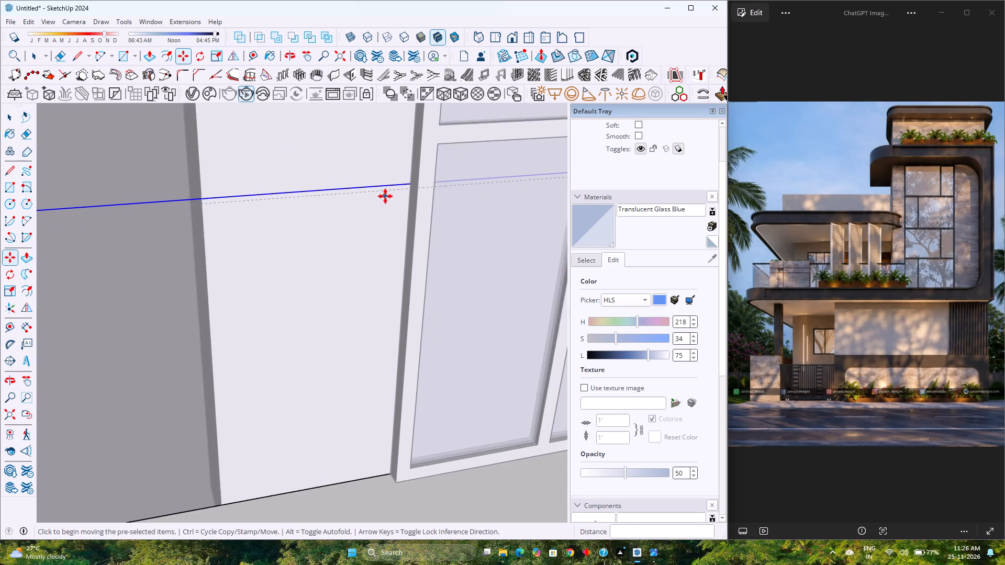
# Draw a 2' 7" vertical edge beside the tower window frame, from the raised railing line down to the slab's inner edge.
pyautogui.scroll(-6, 385, 196)
pyautogui.moveTo(392, 207); pyautogui.dragTo(363, 215, button='middle')
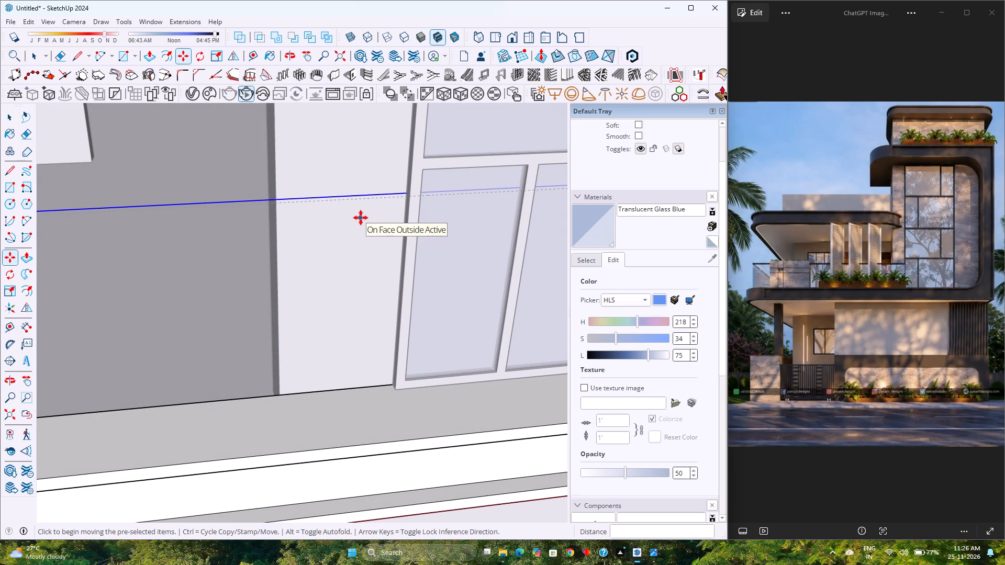
pyautogui.press('l')
pyautogui.click(405, 193)
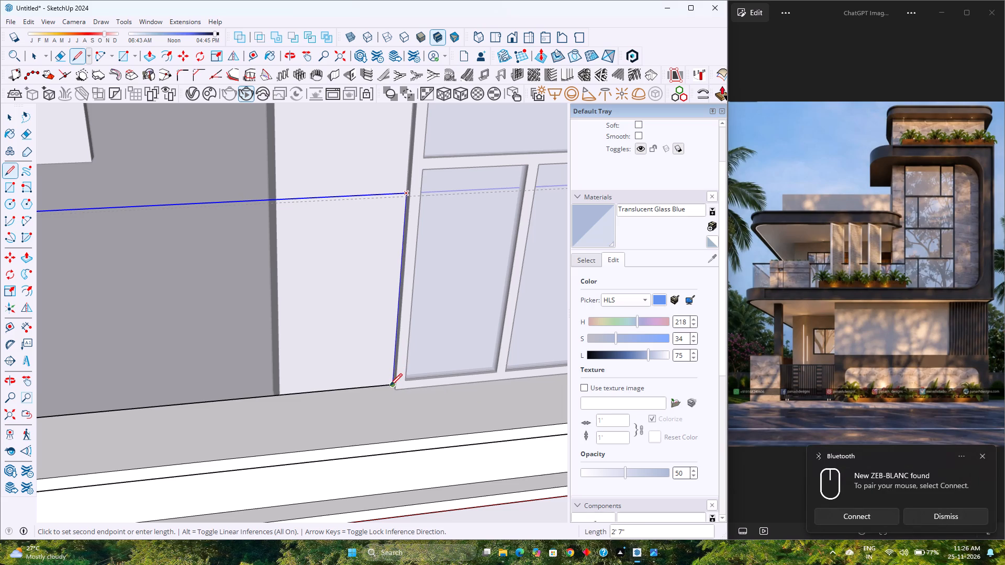
pyautogui.scroll(4, 390, 386)
pyautogui.press('Up')
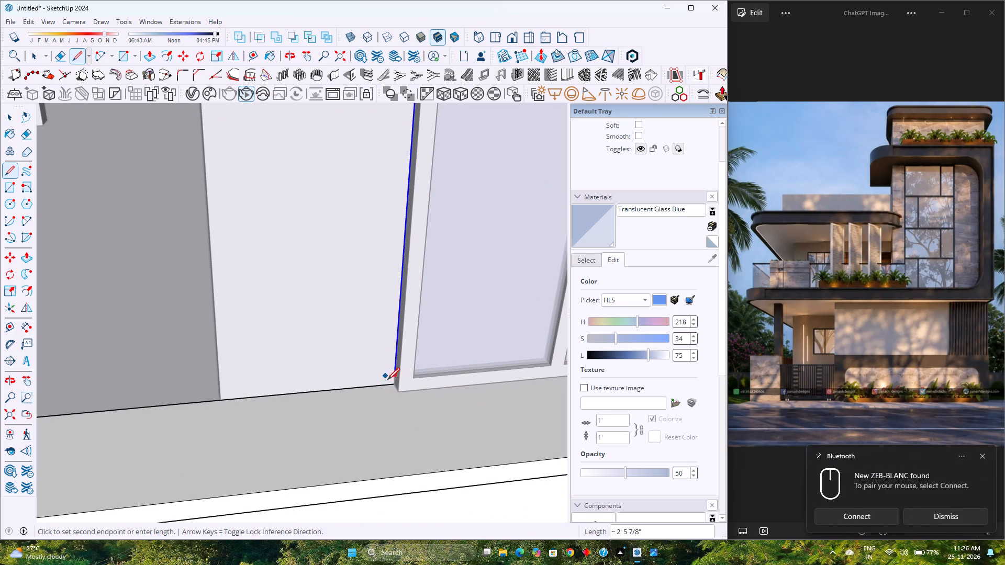
pyautogui.click(393, 389)
pyautogui.scroll(-10, 390, 388)
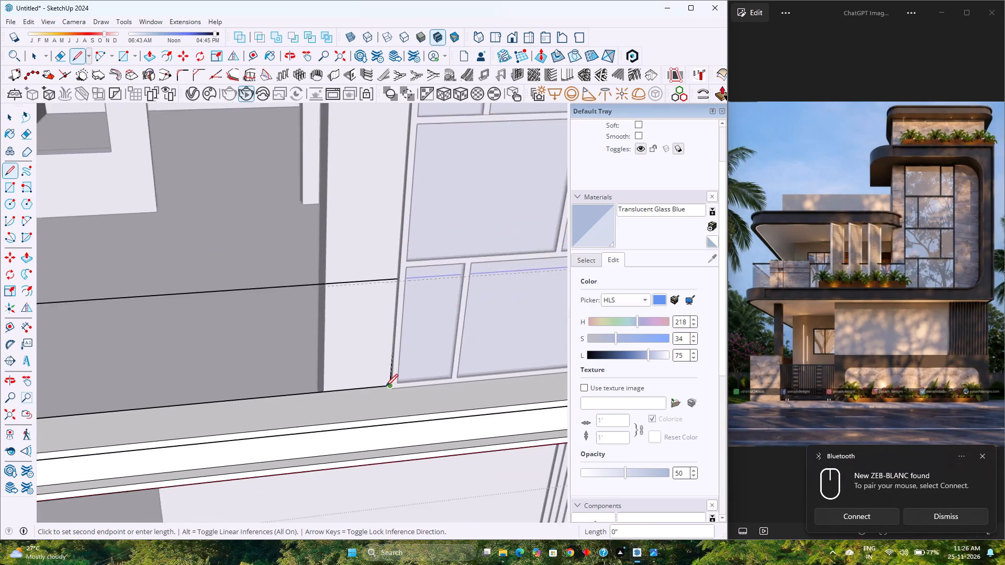
pyautogui.scroll(-3, 385, 386)
pyautogui.press('space')
# Erase the leftover piece of the raised railing line that runs past the vertical edge across the tower window.
pyautogui.press('e')
pyautogui.click(420, 304)
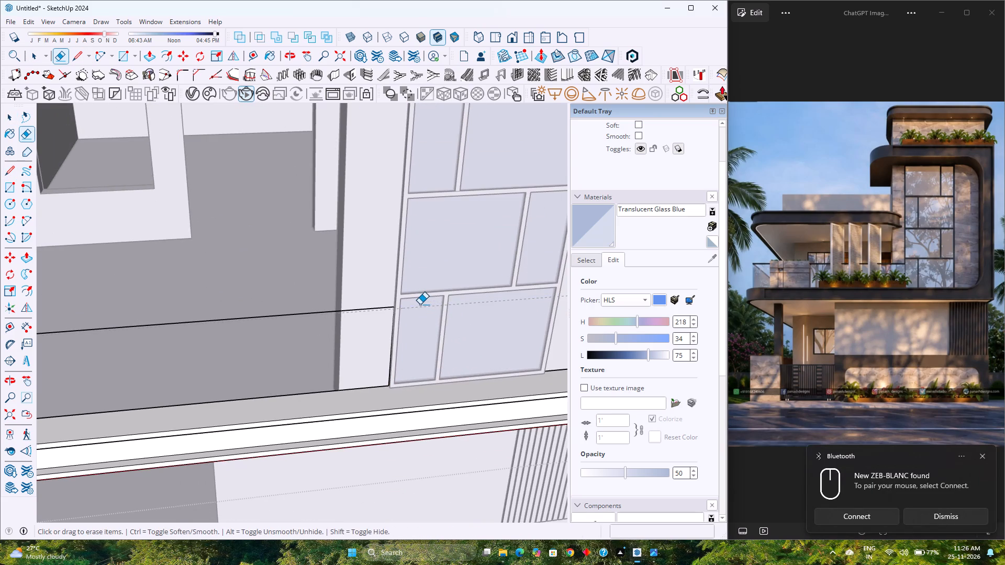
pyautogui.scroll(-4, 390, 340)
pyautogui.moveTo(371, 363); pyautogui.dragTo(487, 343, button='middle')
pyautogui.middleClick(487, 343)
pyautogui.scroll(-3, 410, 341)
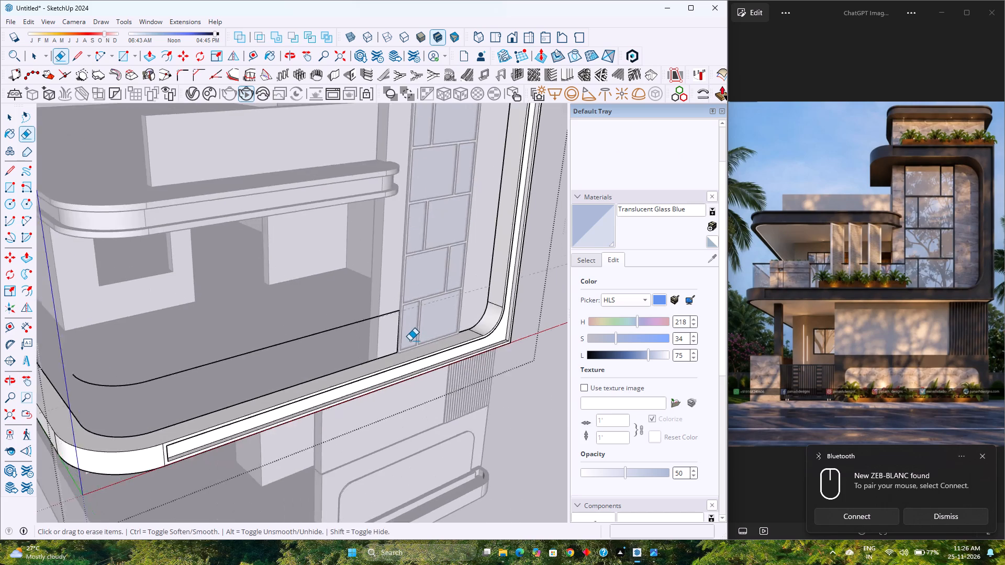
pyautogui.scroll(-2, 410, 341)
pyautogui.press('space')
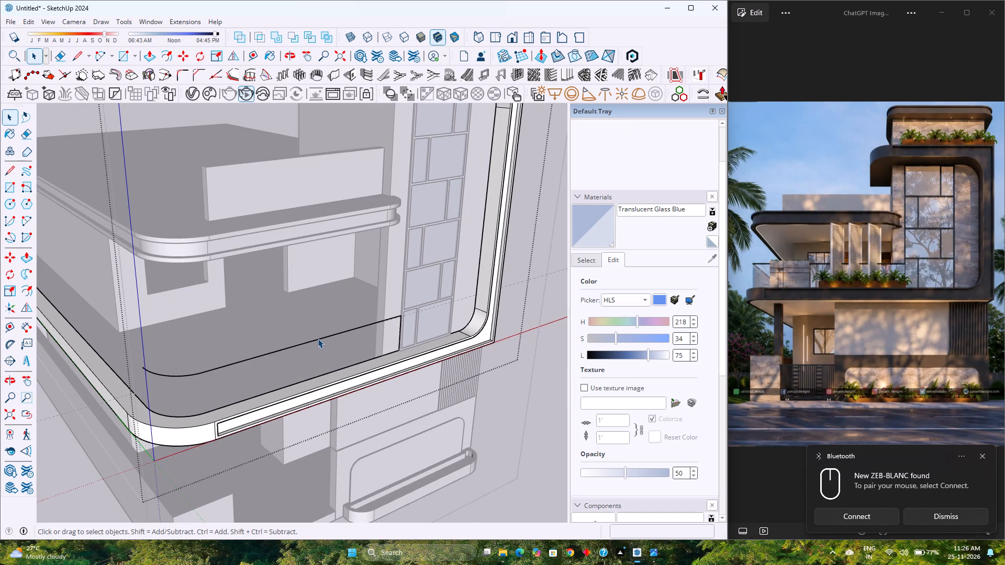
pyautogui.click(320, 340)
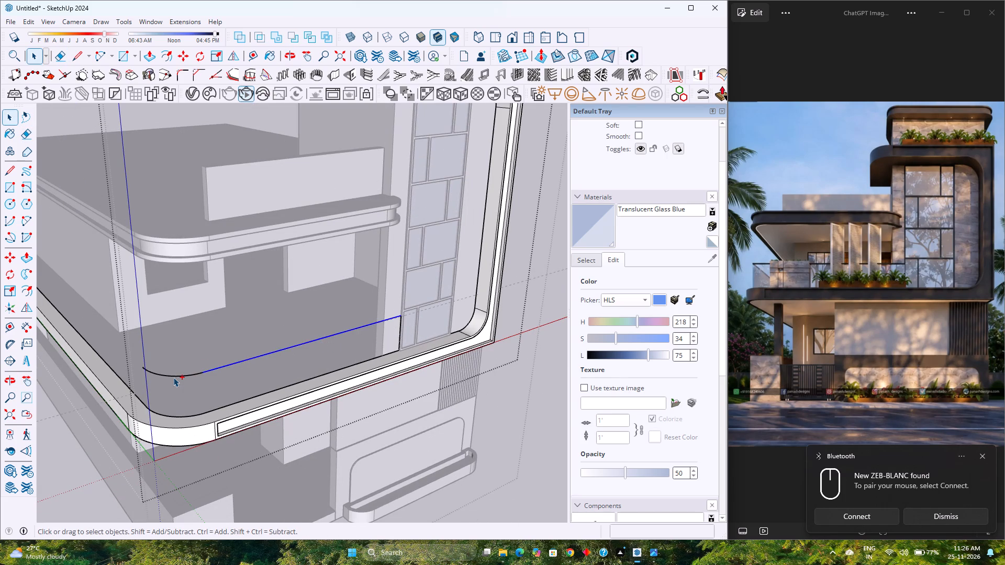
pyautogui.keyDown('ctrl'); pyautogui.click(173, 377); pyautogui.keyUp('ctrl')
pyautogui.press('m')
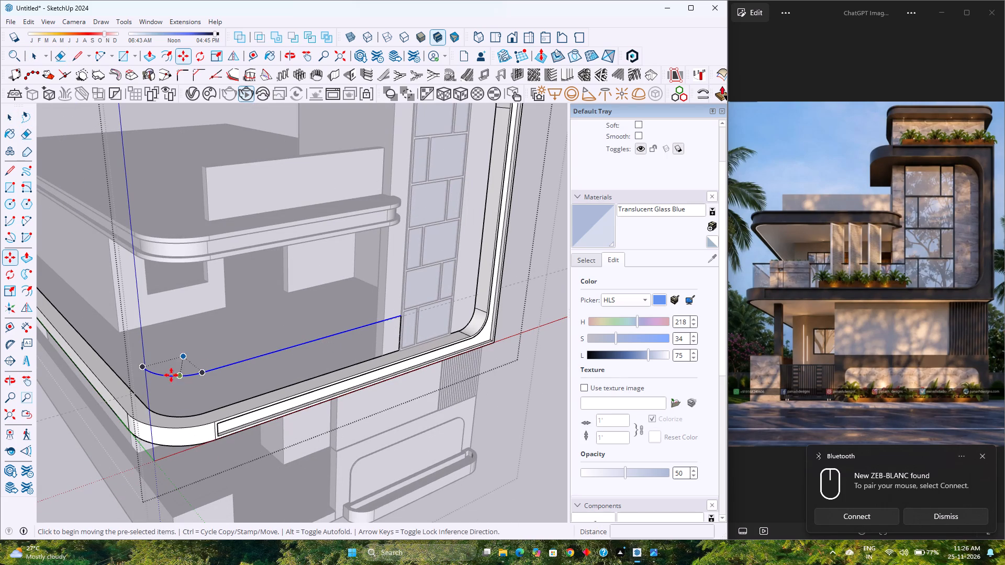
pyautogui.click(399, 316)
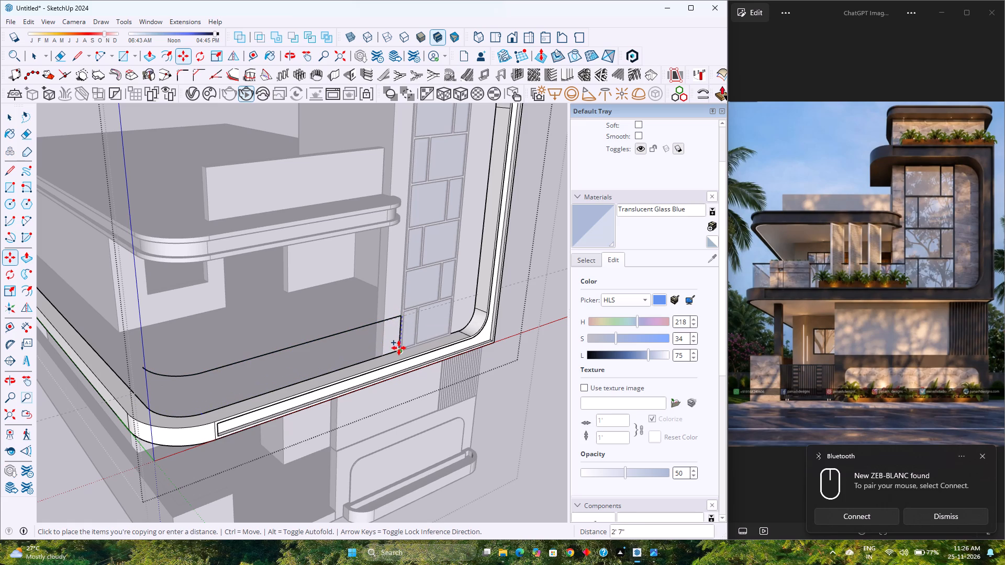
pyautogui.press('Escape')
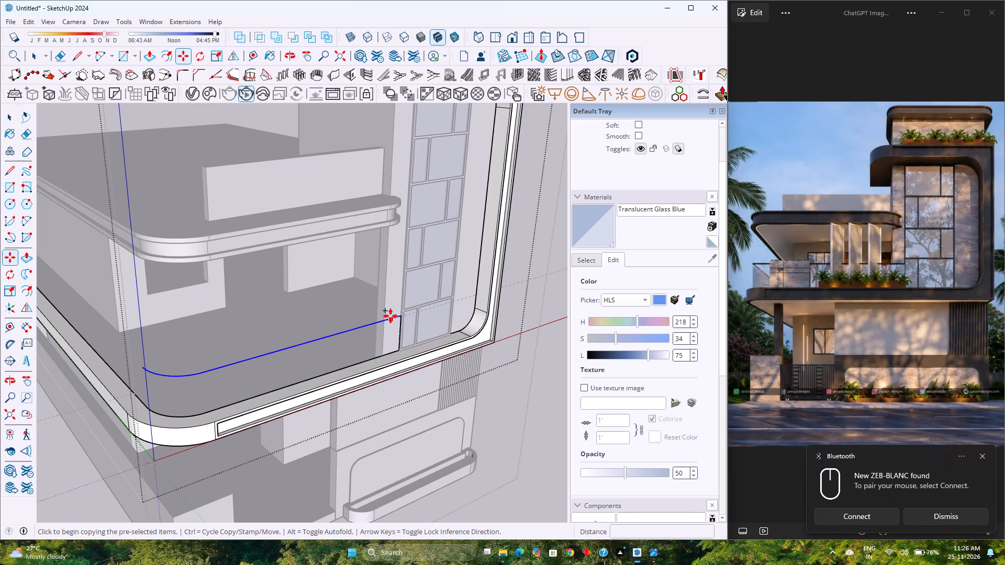
# Cut the railing outline's vertical edge, straight front edge and corner curve out of the balcony slab group.
pyautogui.press('space')
pyautogui.click(397, 360)
pyautogui.click(246, 408)
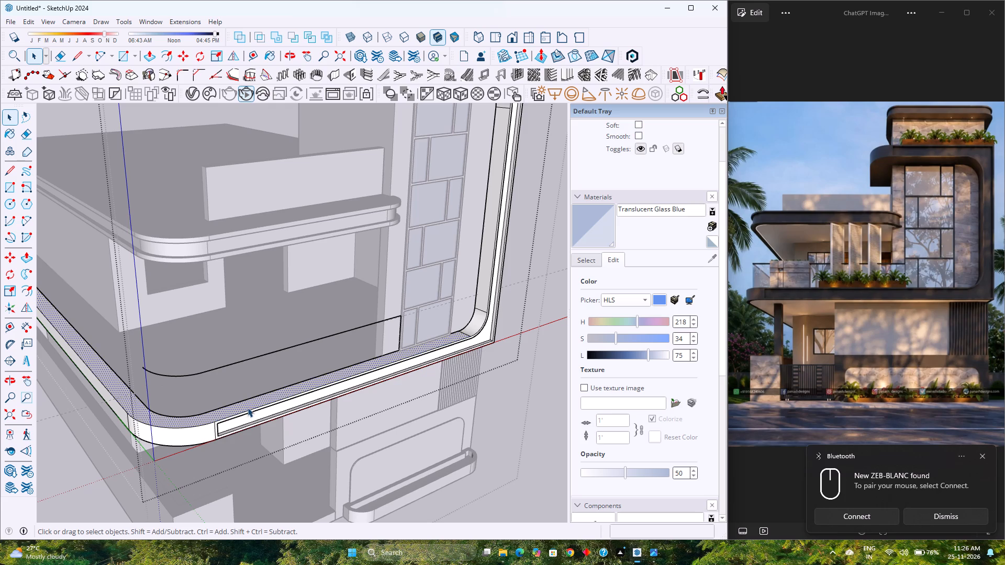
pyautogui.click(400, 336)
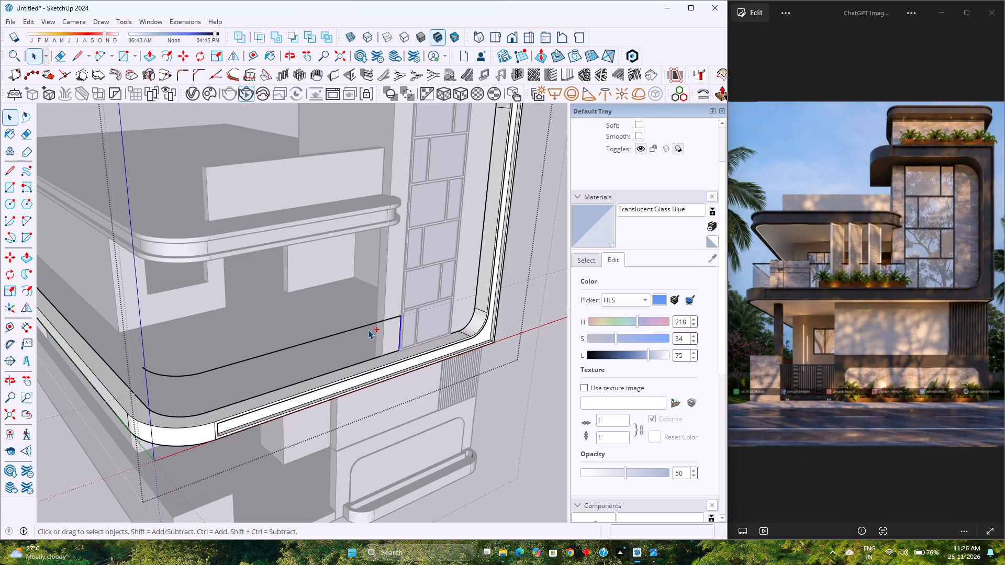
pyautogui.keyDown('ctrl'); pyautogui.click(366, 325); pyautogui.keyUp('ctrl')
pyautogui.keyDown('ctrl'); pyautogui.click(172, 375); pyautogui.keyUp('ctrl')
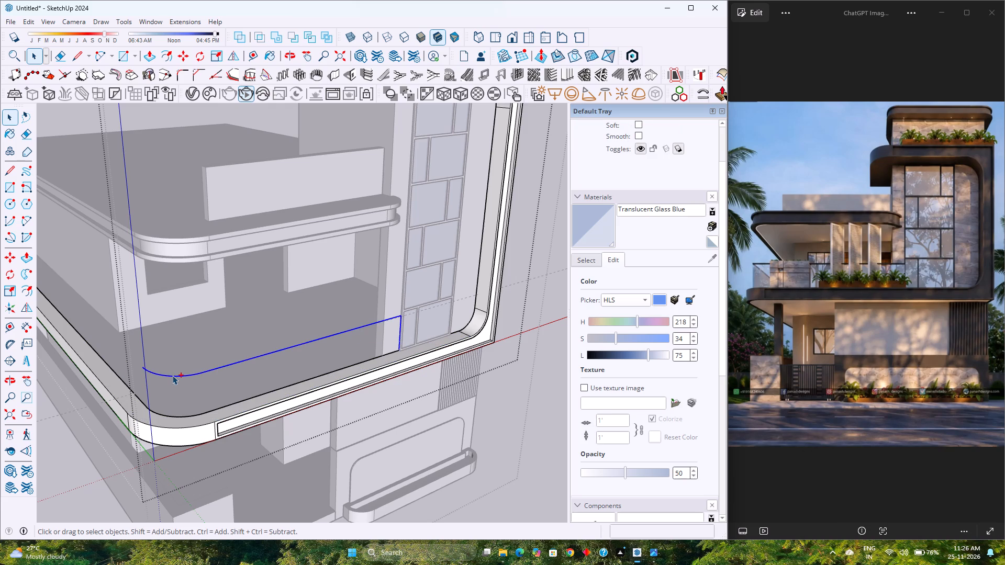
pyautogui.hotkey('ctrl', 'x')
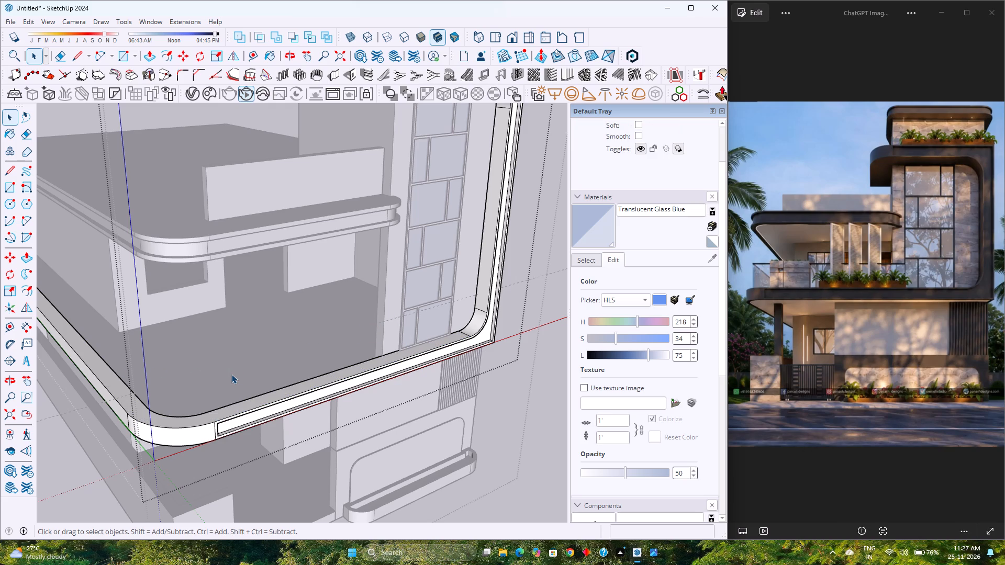
# Close the slab group and paste the cut railing outline outside all groups, setting it down on the first-floor roof.
pyautogui.scroll(-2, 232, 374)
pyautogui.press('Escape')
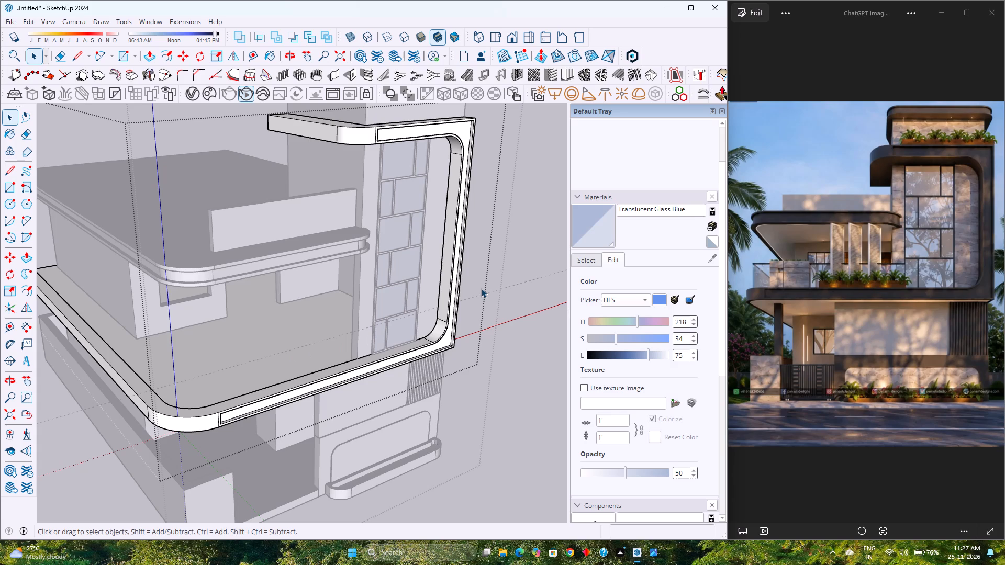
pyautogui.click(446, 296)
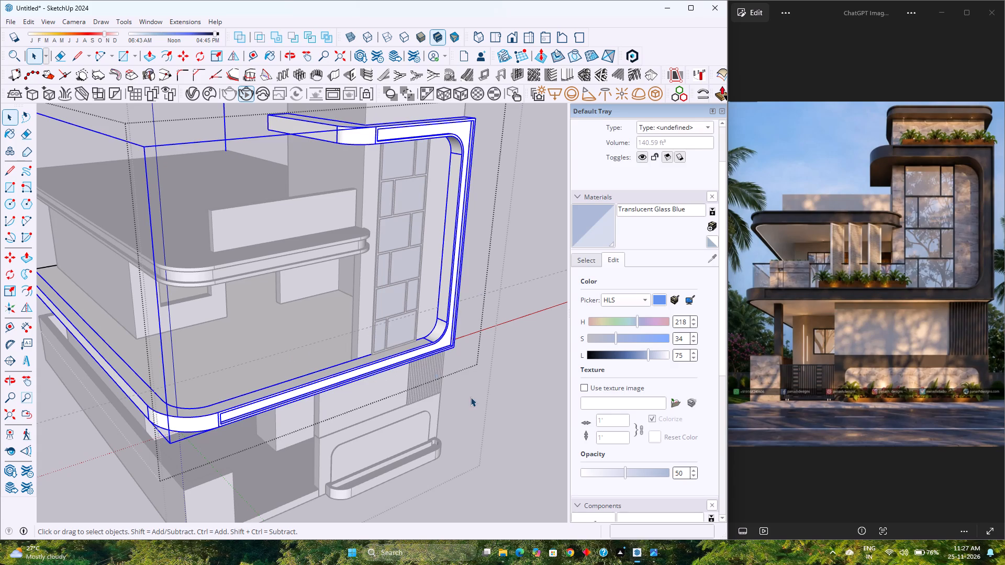
pyautogui.click(471, 397)
pyautogui.doubleClick(365, 335)
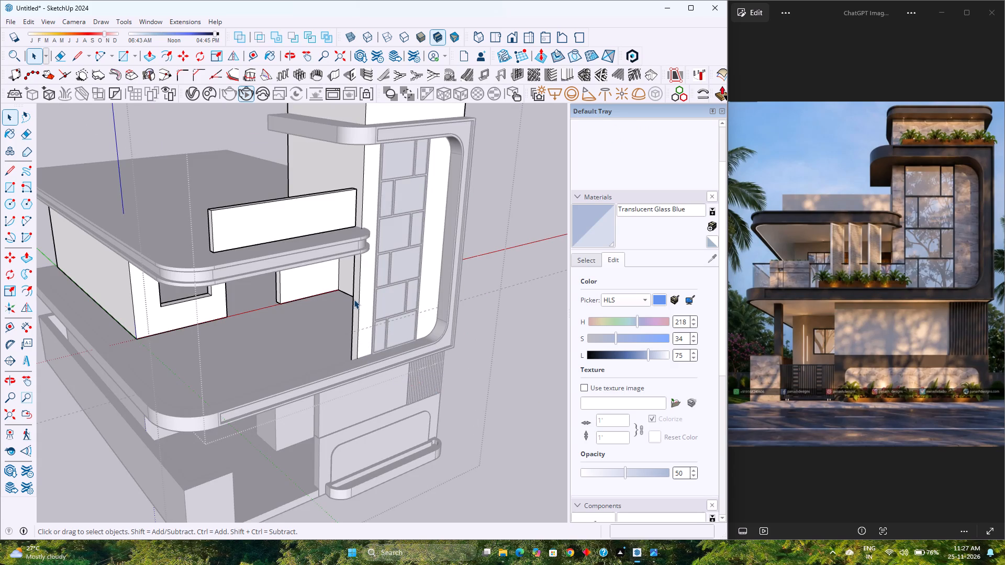
pyautogui.click(367, 292)
pyautogui.click(471, 389)
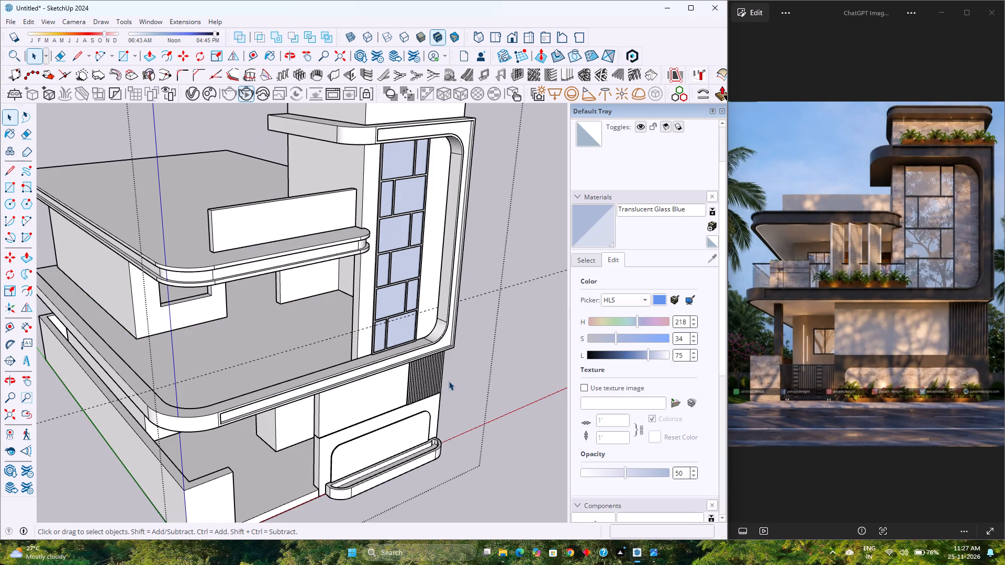
pyautogui.hotkey('ctrl', 'v')
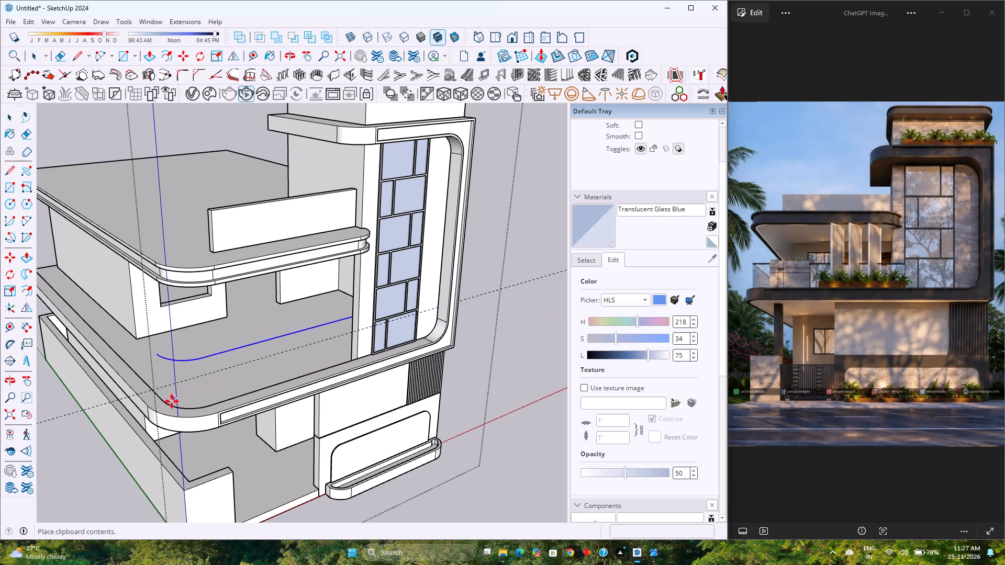
pyautogui.scroll(-5, 176, 259)
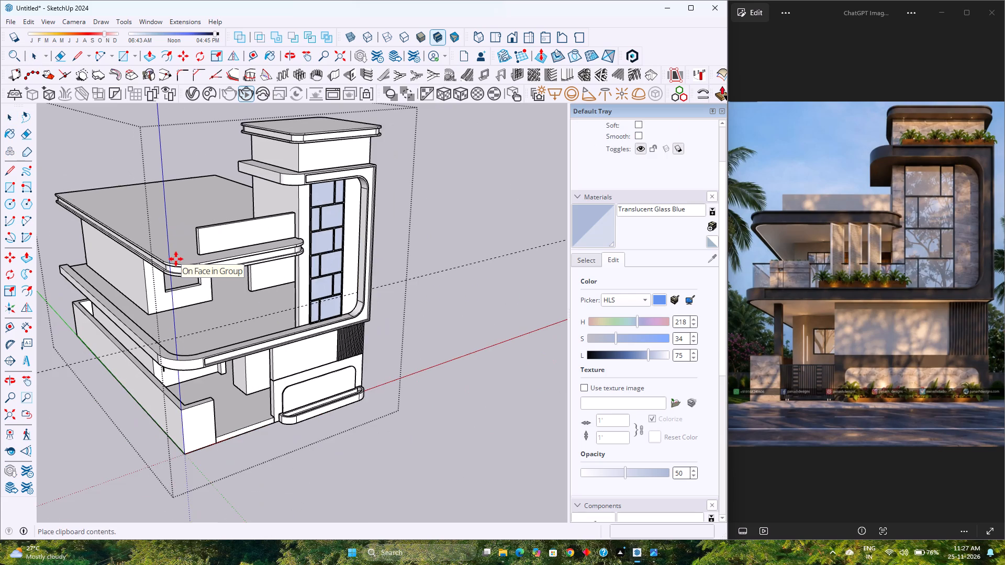
pyautogui.click(89, 198)
# Move the pasted outline by the bottom end of its vertical edge to the slab's inner edge at the tower window's foot.
pyautogui.scroll(13, 194, 185)
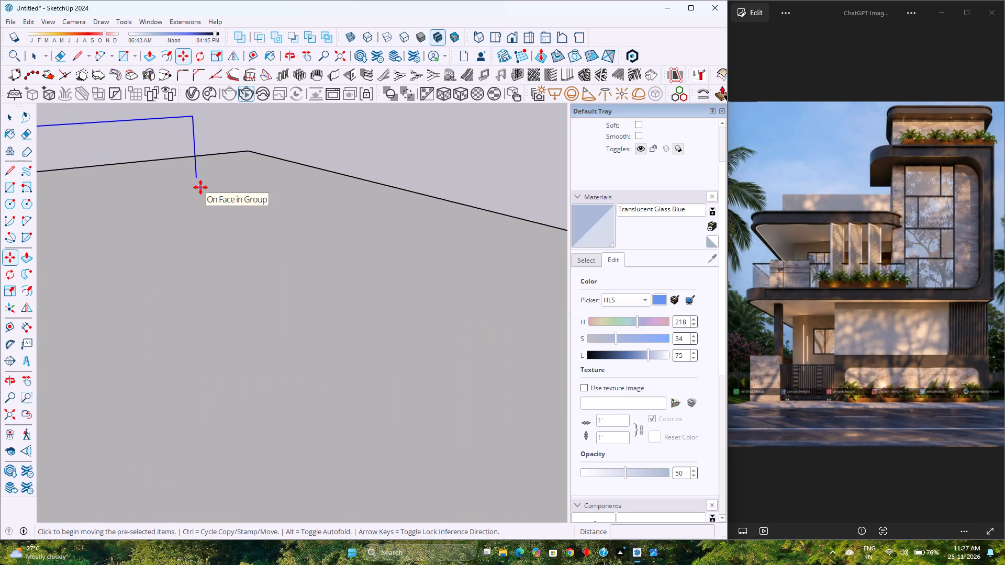
pyautogui.scroll(1, 200, 187)
pyautogui.click(195, 174)
pyautogui.scroll(-10, 206, 239)
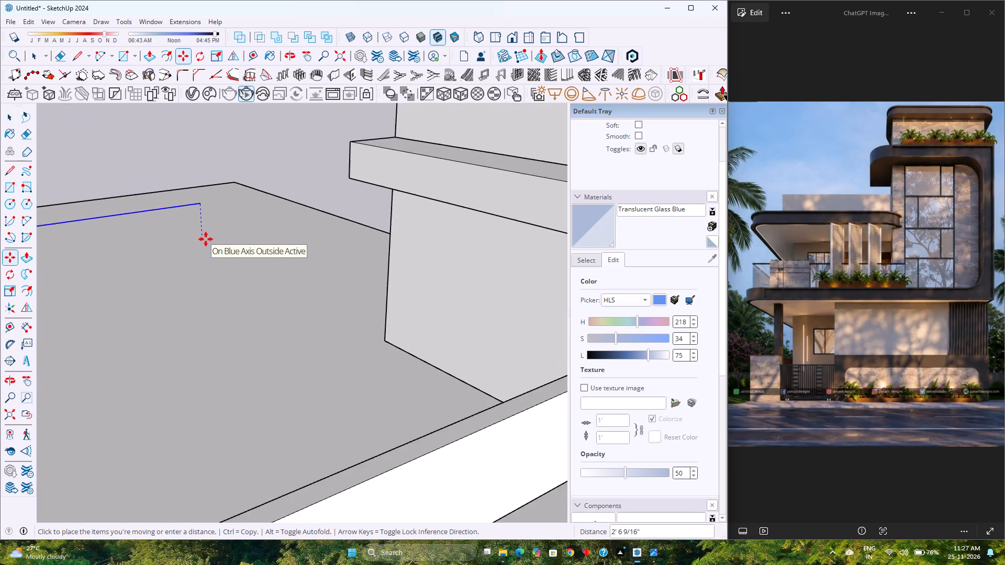
pyautogui.scroll(-7, 206, 239)
pyautogui.scroll(1, 206, 239)
pyautogui.scroll(-6, 206, 239)
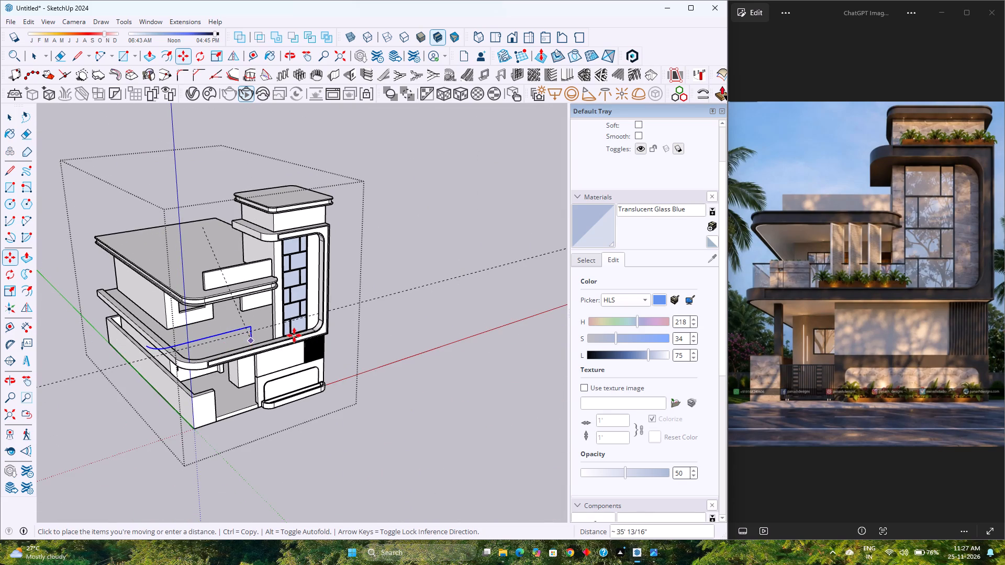
pyautogui.scroll(2, 300, 335)
pyautogui.scroll(20, 275, 340)
pyautogui.scroll(2, 275, 340)
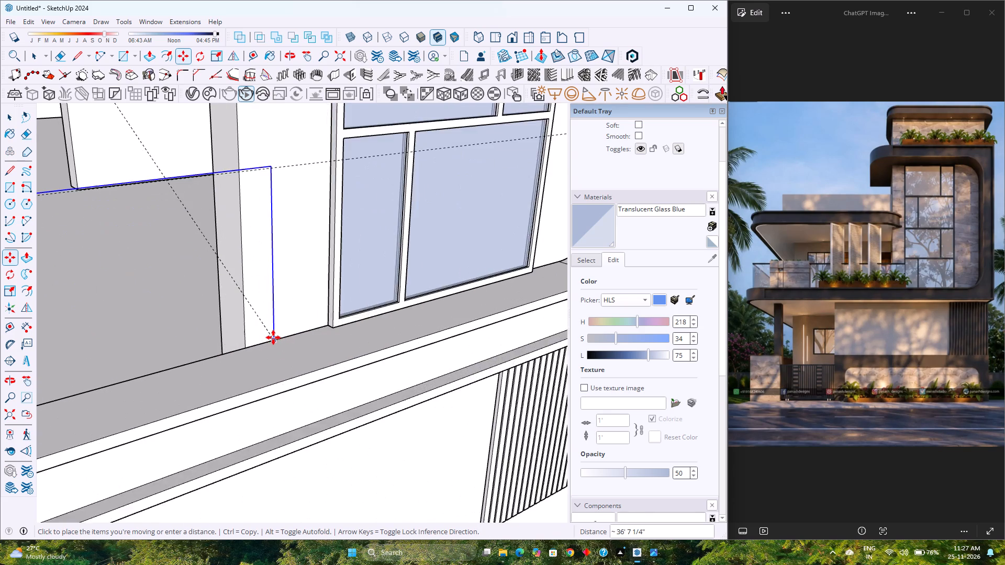
pyautogui.scroll(2, 273, 337)
pyautogui.click(347, 319)
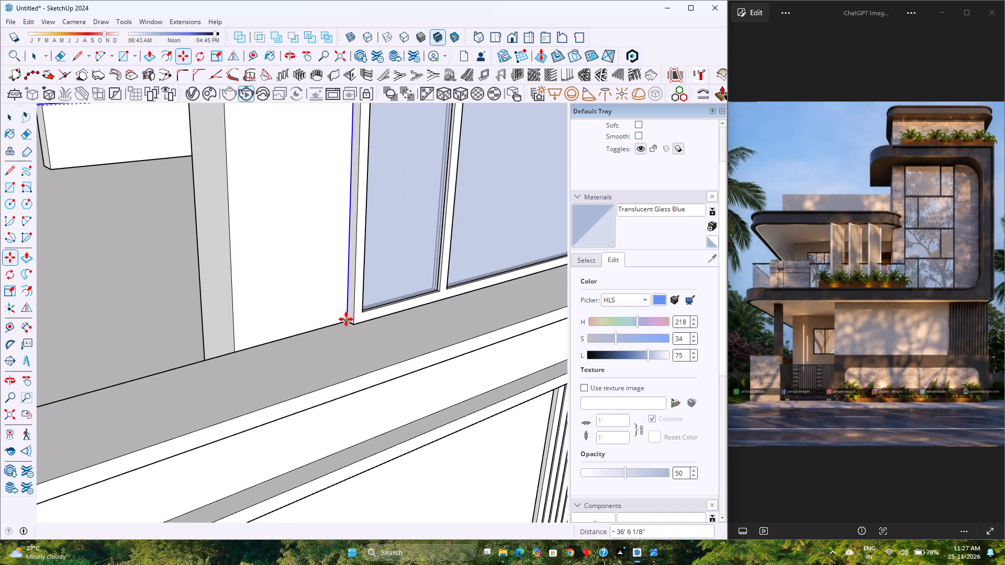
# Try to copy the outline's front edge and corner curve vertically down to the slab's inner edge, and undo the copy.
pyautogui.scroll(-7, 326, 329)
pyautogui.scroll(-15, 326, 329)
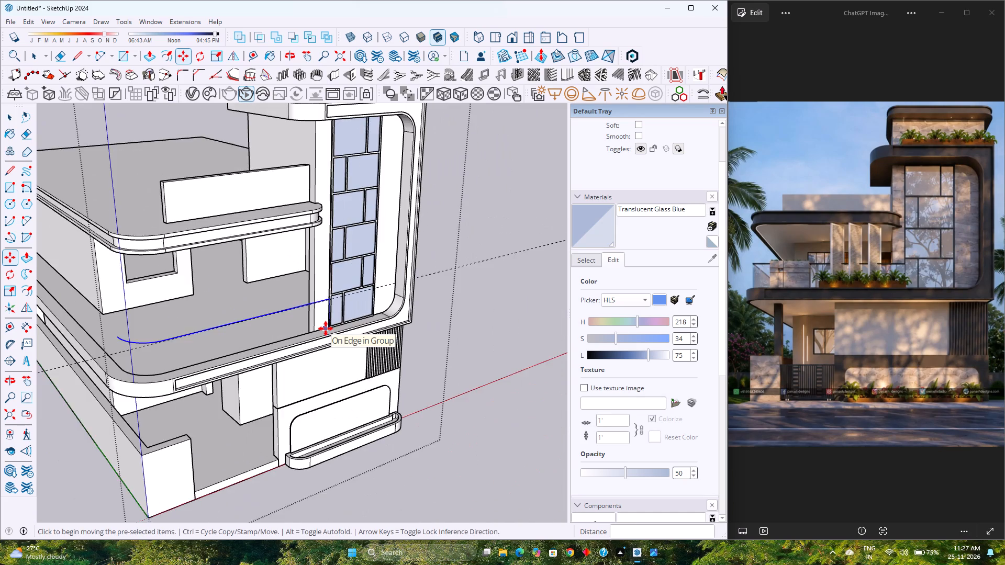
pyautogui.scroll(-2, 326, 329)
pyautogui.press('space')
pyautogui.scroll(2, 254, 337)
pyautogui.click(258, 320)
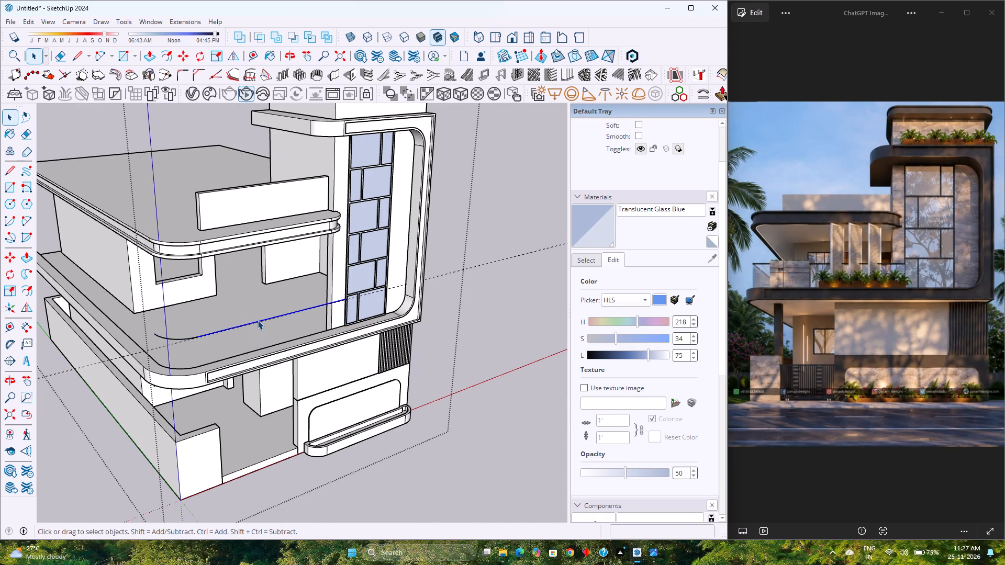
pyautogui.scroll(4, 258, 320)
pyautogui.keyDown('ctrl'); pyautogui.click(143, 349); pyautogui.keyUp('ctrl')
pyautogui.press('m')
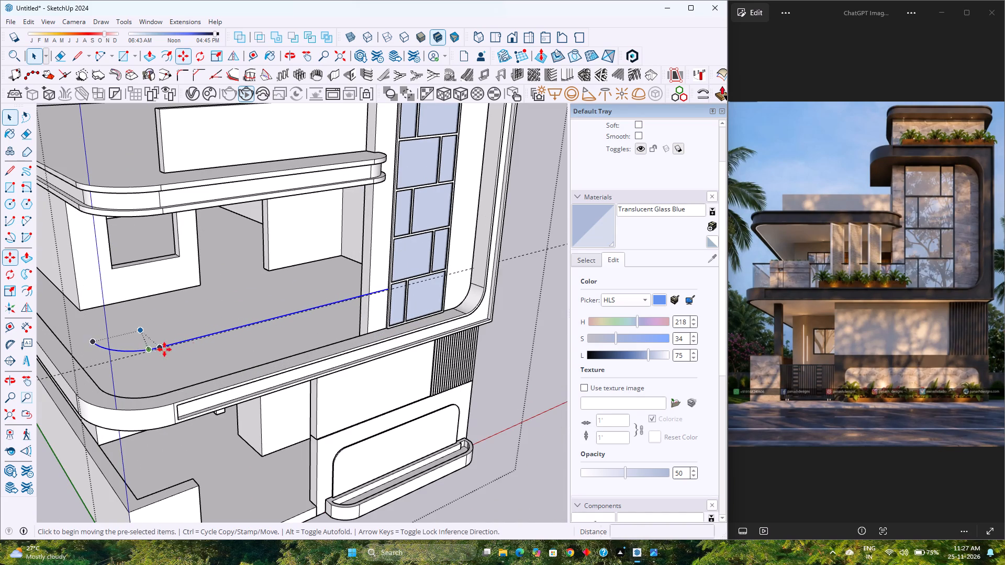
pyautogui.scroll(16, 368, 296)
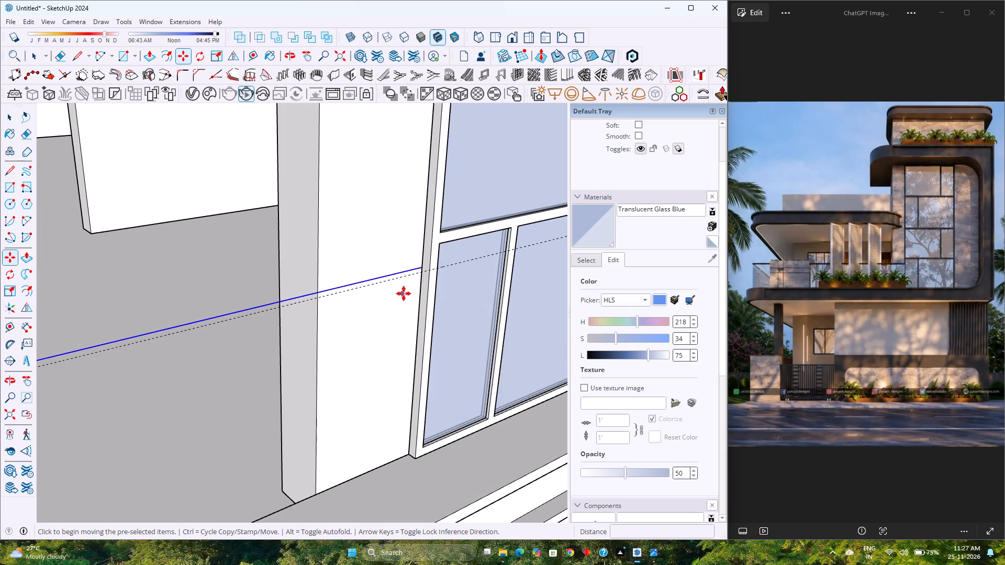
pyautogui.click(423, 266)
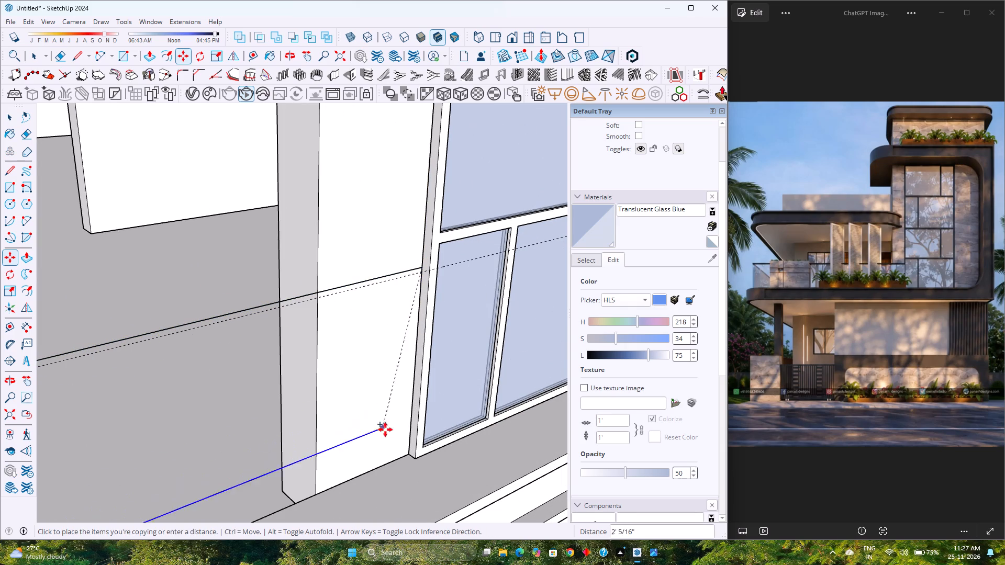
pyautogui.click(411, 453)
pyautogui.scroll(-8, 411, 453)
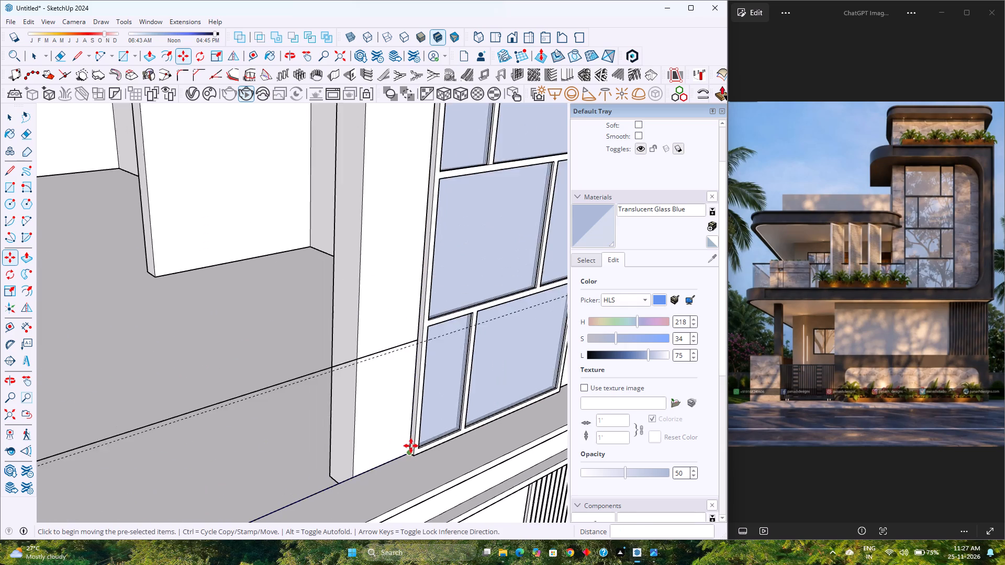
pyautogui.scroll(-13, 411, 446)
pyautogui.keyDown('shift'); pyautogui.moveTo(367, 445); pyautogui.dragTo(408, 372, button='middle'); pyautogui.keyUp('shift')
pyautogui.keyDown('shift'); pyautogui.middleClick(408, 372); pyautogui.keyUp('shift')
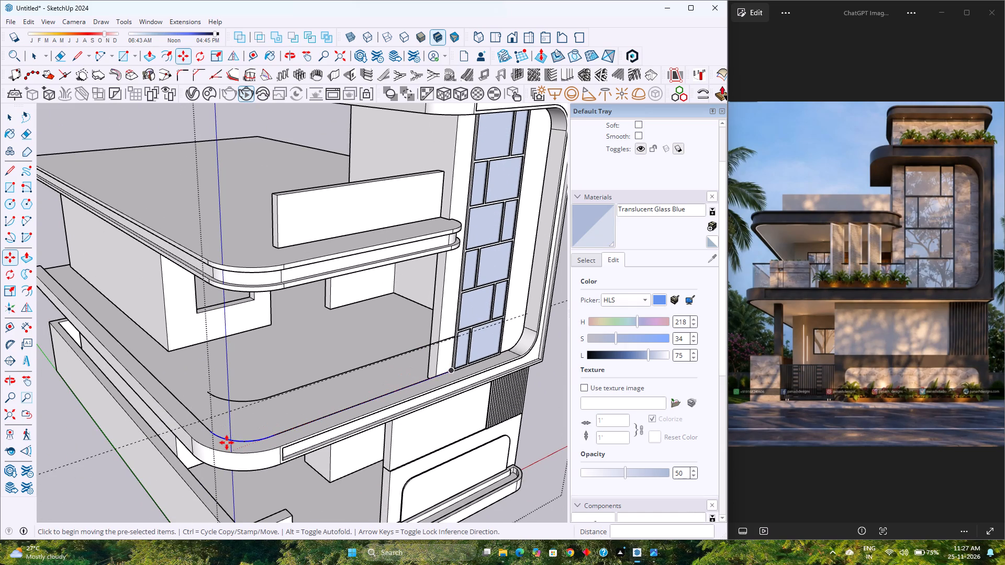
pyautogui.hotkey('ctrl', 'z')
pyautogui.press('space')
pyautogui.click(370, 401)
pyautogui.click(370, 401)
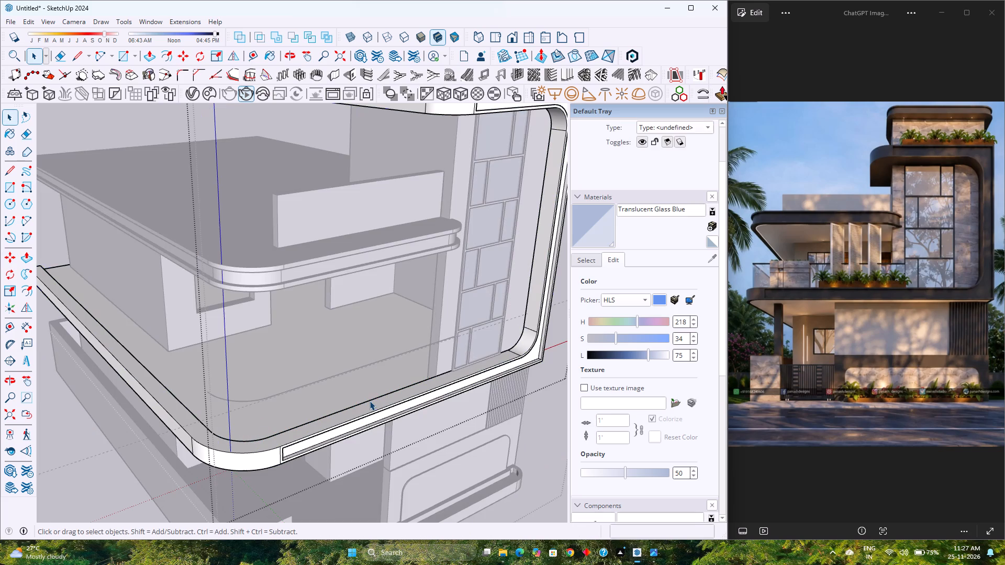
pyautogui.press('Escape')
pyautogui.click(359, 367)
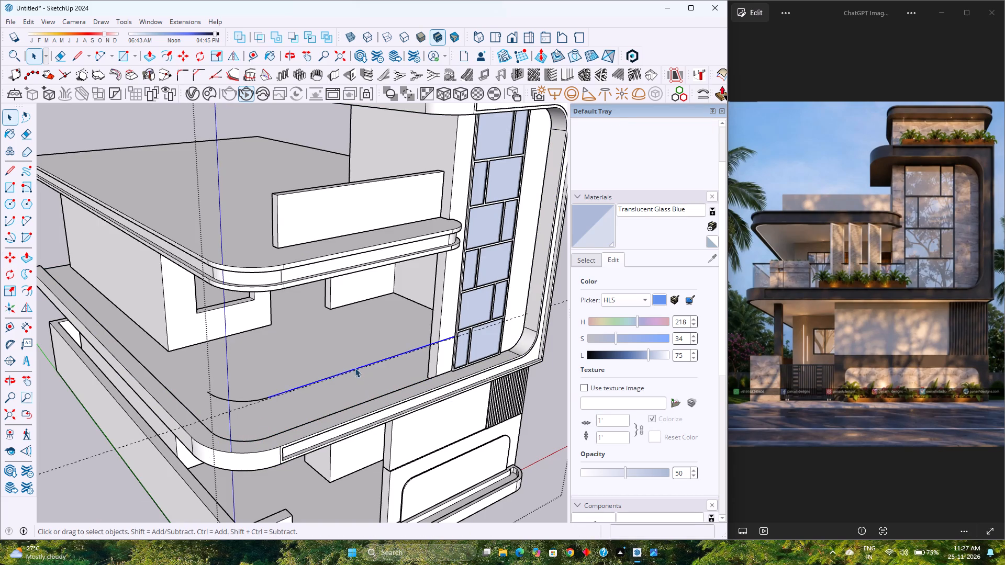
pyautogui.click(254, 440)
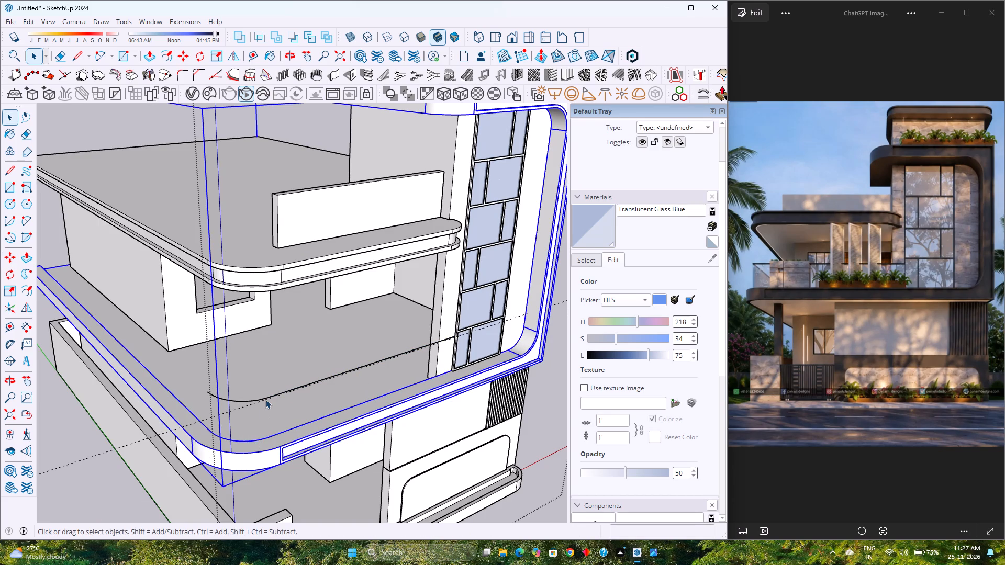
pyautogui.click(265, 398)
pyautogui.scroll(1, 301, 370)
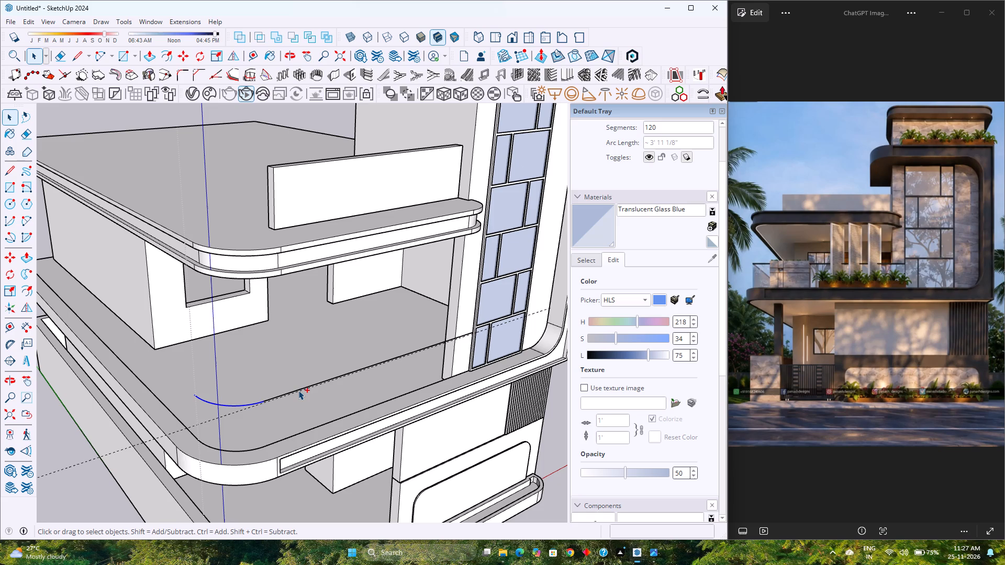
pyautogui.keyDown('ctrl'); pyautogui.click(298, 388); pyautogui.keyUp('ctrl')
# Delete the railing outline's vertical edge at the foot of the tower window.
pyautogui.moveTo(375, 380); pyautogui.dragTo(343, 432, button='middle')
pyautogui.scroll(4, 404, 459)
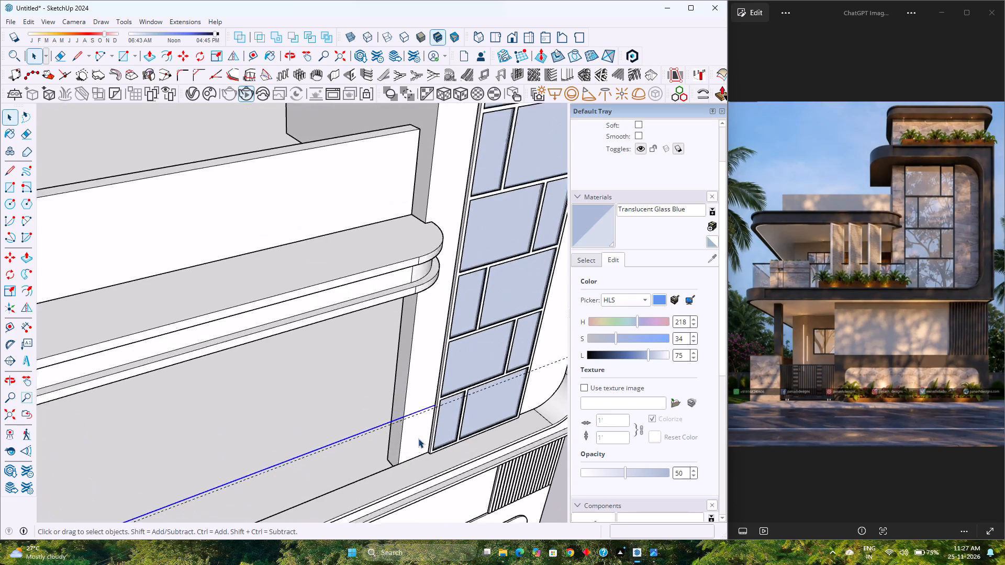
pyautogui.scroll(5, 418, 438)
pyautogui.moveTo(418, 435); pyautogui.dragTo(438, 400, button='middle')
pyautogui.middleClick(438, 400)
pyautogui.click(444, 398)
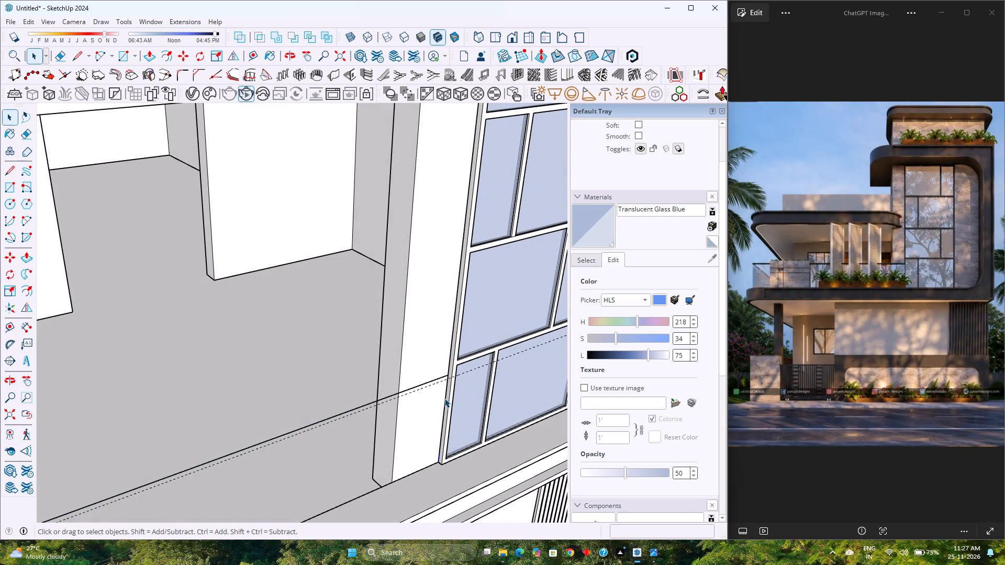
pyautogui.scroll(-3, 440, 389)
pyautogui.press('Delete')
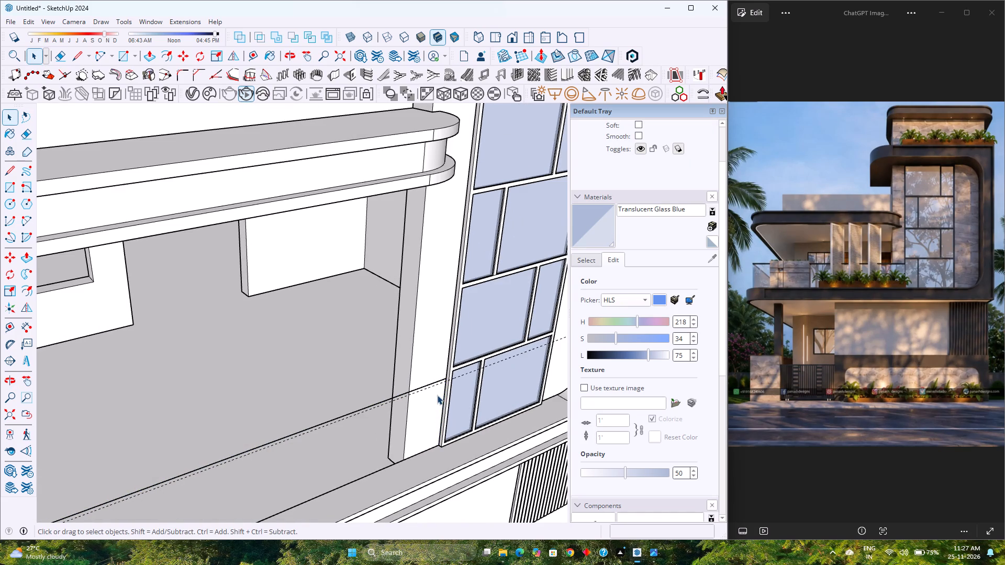
# Offset the railing outline's straight front edge and corner curve outward by 2 inches.
pyautogui.scroll(-5, 390, 408)
pyautogui.keyDown('shift'); pyautogui.moveTo(345, 421); pyautogui.dragTo(420, 348, button='middle'); pyautogui.keyUp('shift')
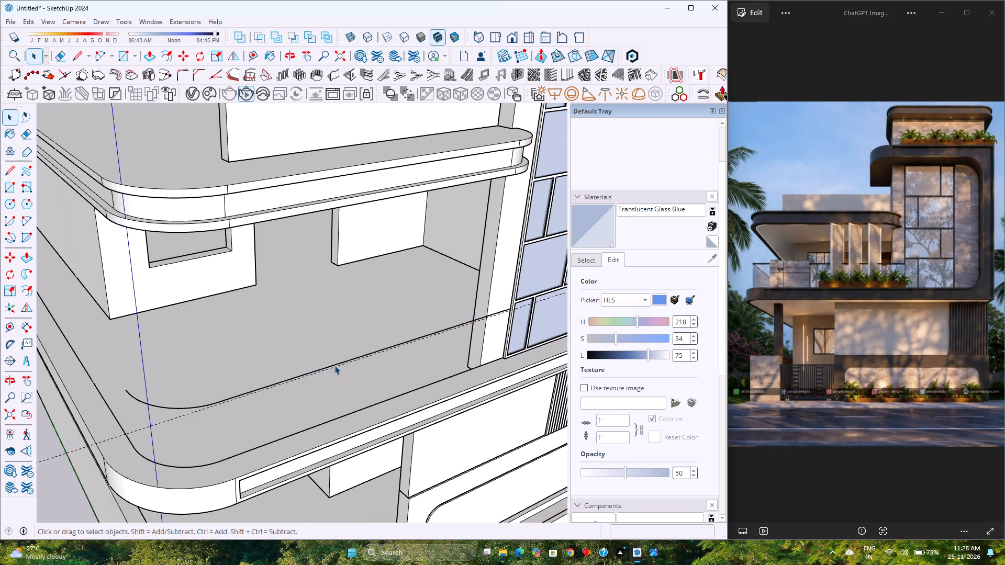
pyautogui.click(334, 364)
pyautogui.keyDown('ctrl'); pyautogui.click(176, 408); pyautogui.keyUp('ctrl')
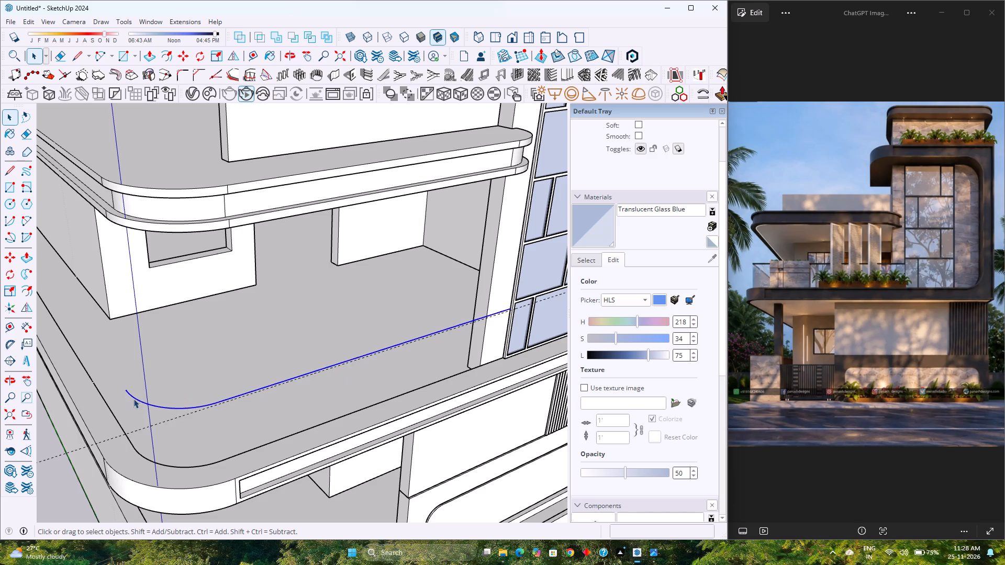
pyautogui.click(167, 61)
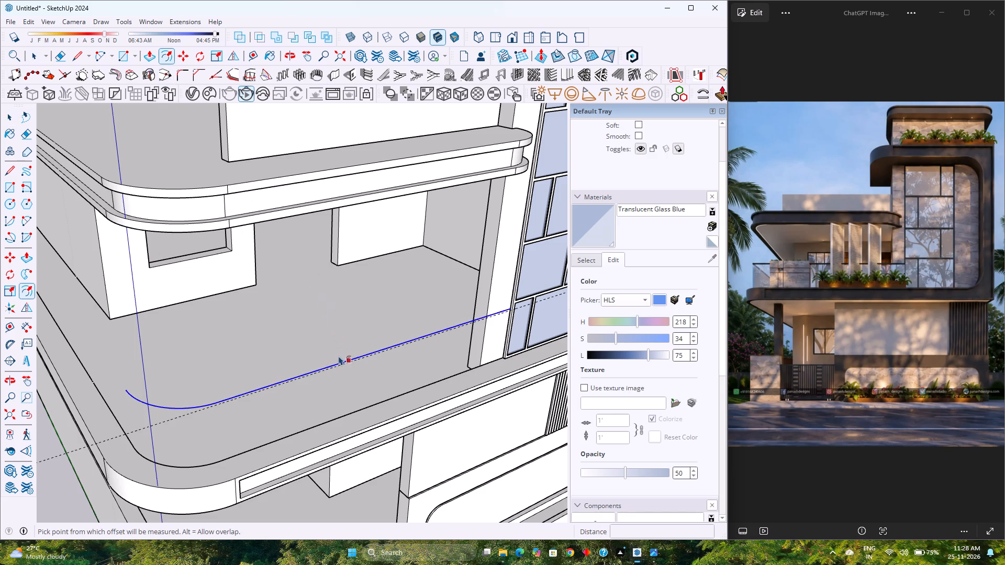
pyautogui.click(337, 358)
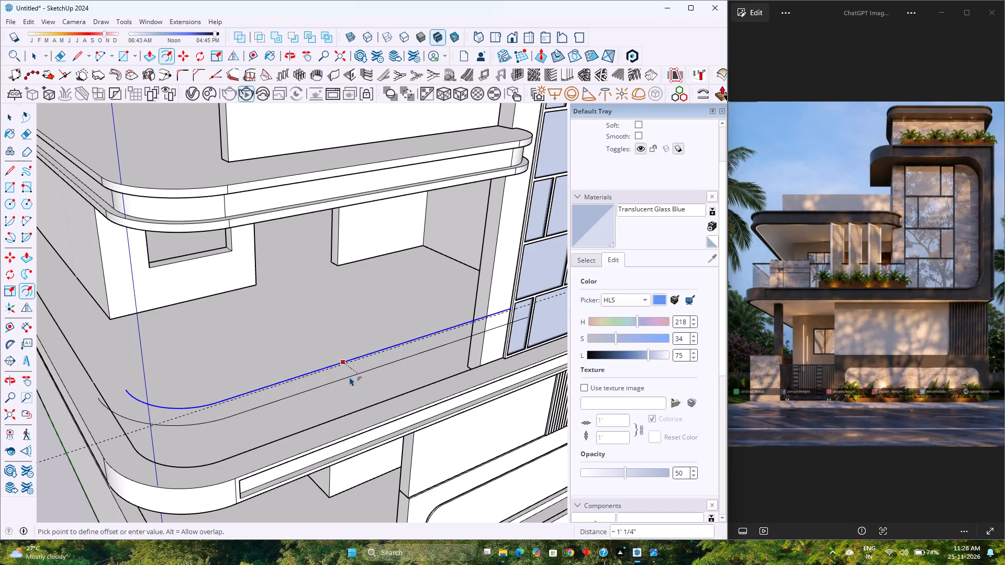
pyautogui.press('2')
pyautogui.press('Return')
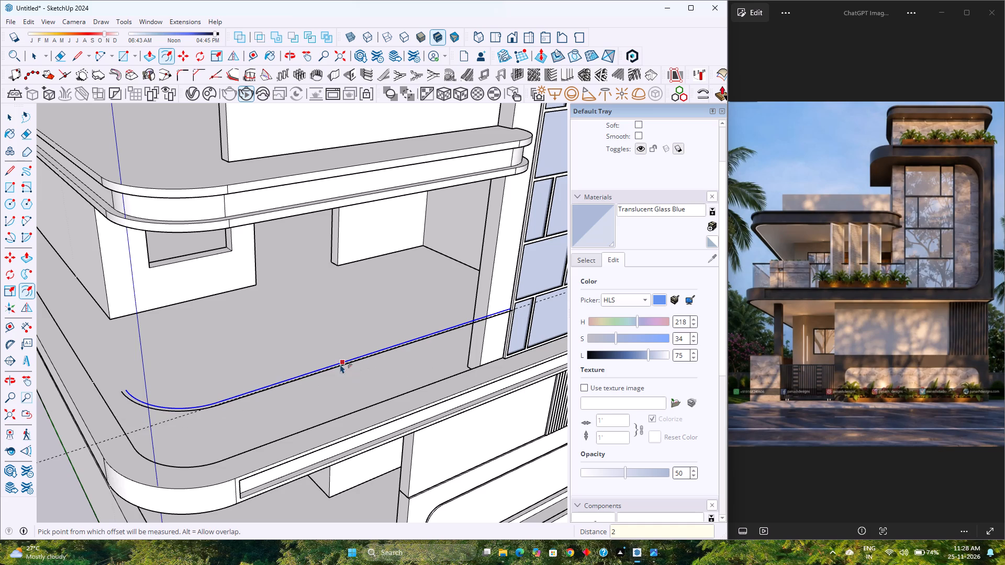
# Close both open ends of the offset railing outline with short lines, at the tower window and at the corner curve.
pyautogui.press('l')
pyautogui.scroll(9, 511, 308)
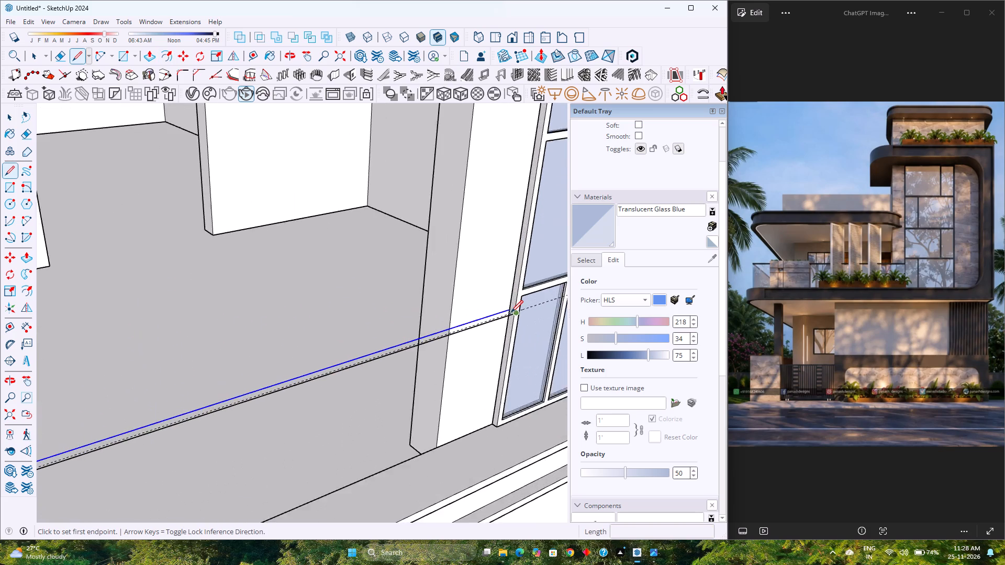
pyautogui.scroll(7, 511, 312)
pyautogui.moveTo(513, 318); pyautogui.dragTo(389, 405, button='middle')
pyautogui.scroll(5, 504, 374)
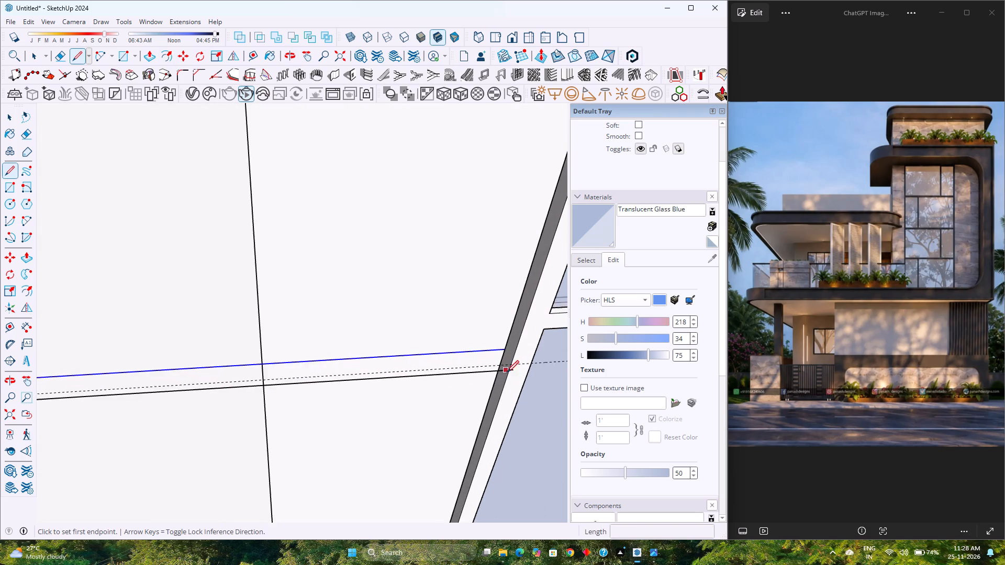
pyautogui.scroll(3, 507, 372)
pyautogui.click(514, 371)
pyautogui.click(501, 336)
pyautogui.scroll(-20, 501, 336)
pyautogui.scroll(-8, 501, 336)
pyautogui.press('Escape')
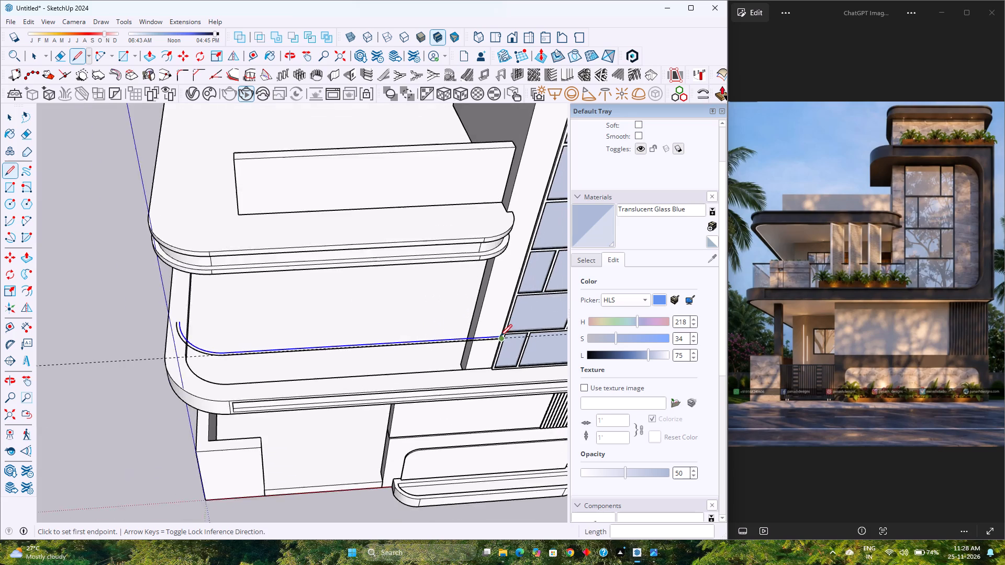
pyautogui.scroll(-4, 500, 336)
pyautogui.scroll(16, 255, 340)
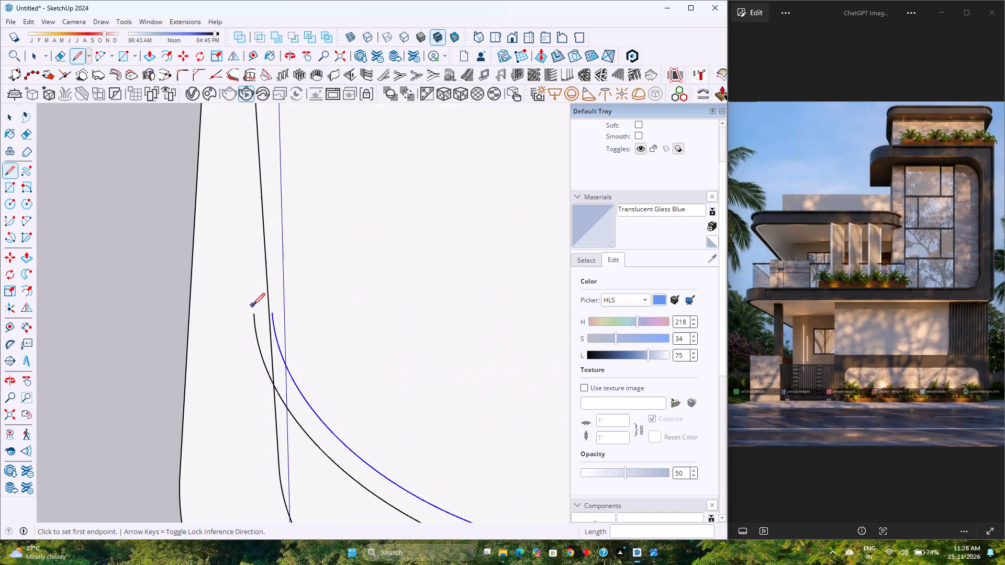
pyautogui.click(253, 312)
pyautogui.click(272, 312)
pyautogui.scroll(-20, 272, 312)
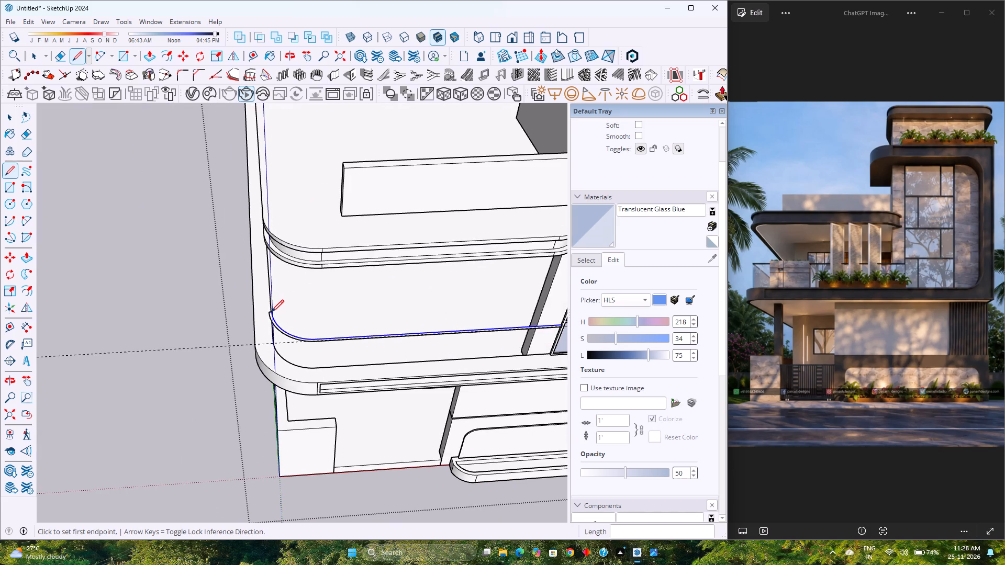
# Push/Pull the closed railing strip face 2 inches downward to form the handrail.
pyautogui.press('space')
pyautogui.scroll(14, 274, 314)
pyautogui.moveTo(267, 340); pyautogui.dragTo(273, 334, button='middle')
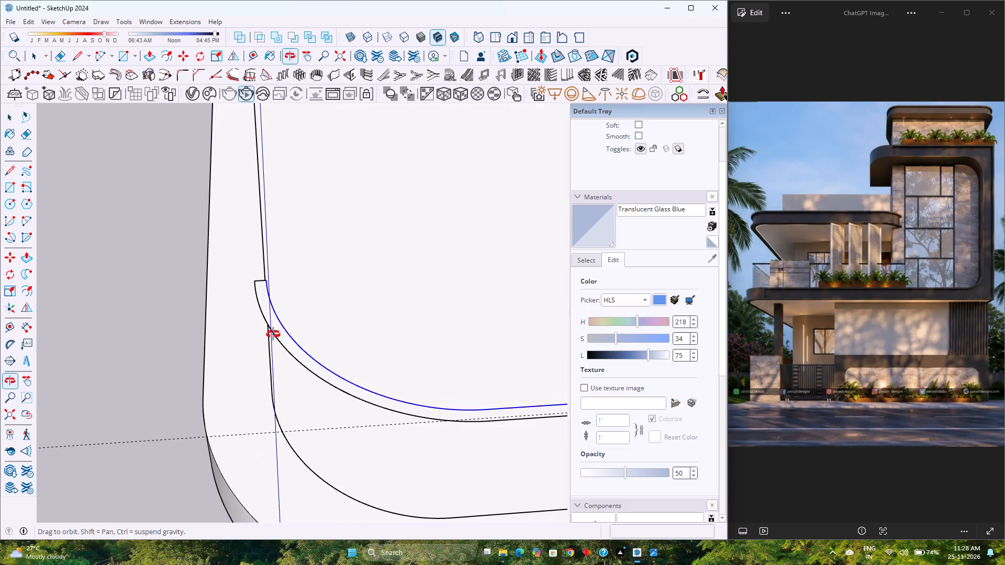
pyautogui.moveTo(273, 334); pyautogui.dragTo(300, 307, button='middle')
pyautogui.click(299, 297)
pyautogui.scroll(3, 292, 304)
pyautogui.press('p')
pyautogui.click(294, 285)
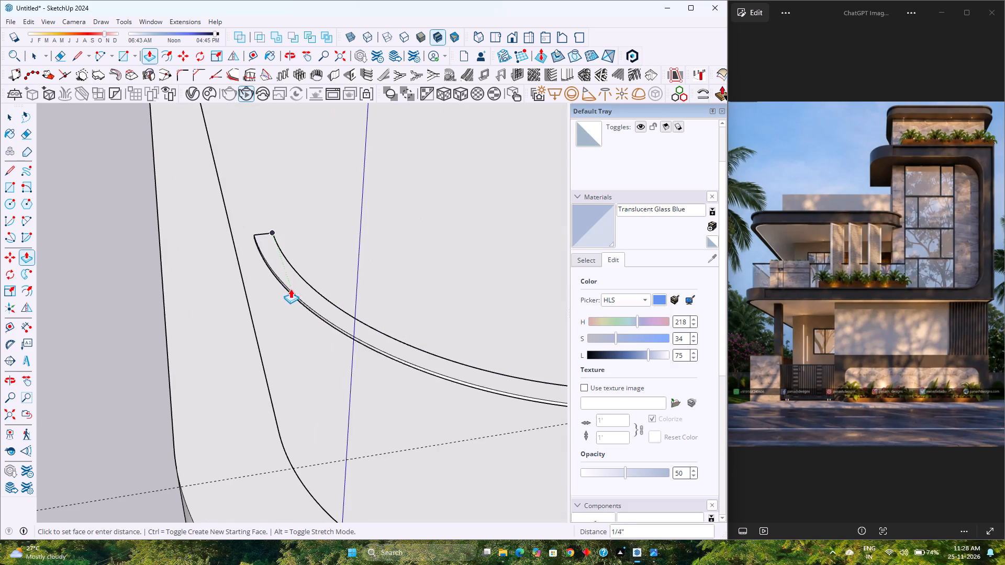
pyautogui.press('2')
pyautogui.press('Return')
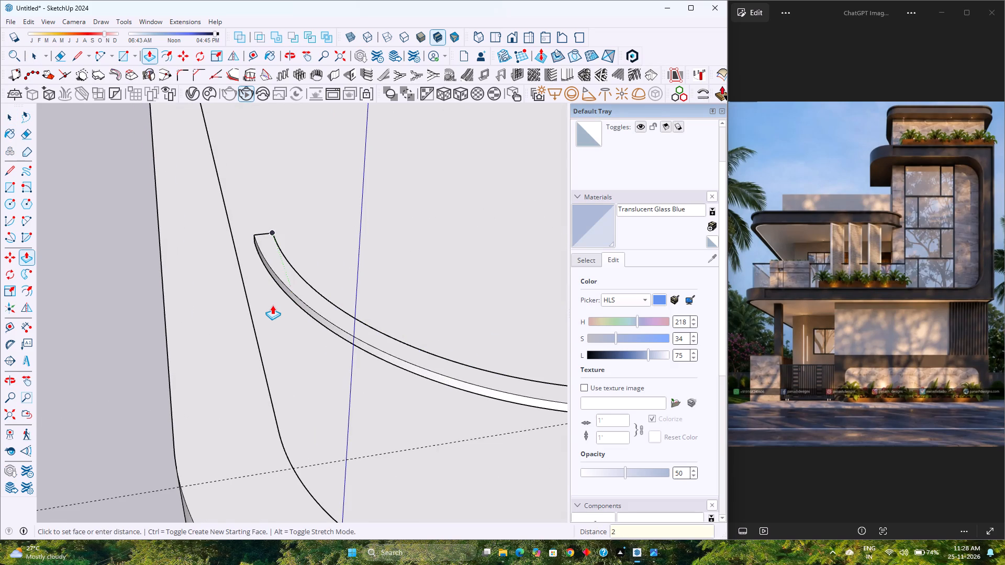
pyautogui.scroll(-14, 269, 306)
pyautogui.scroll(3, 270, 338)
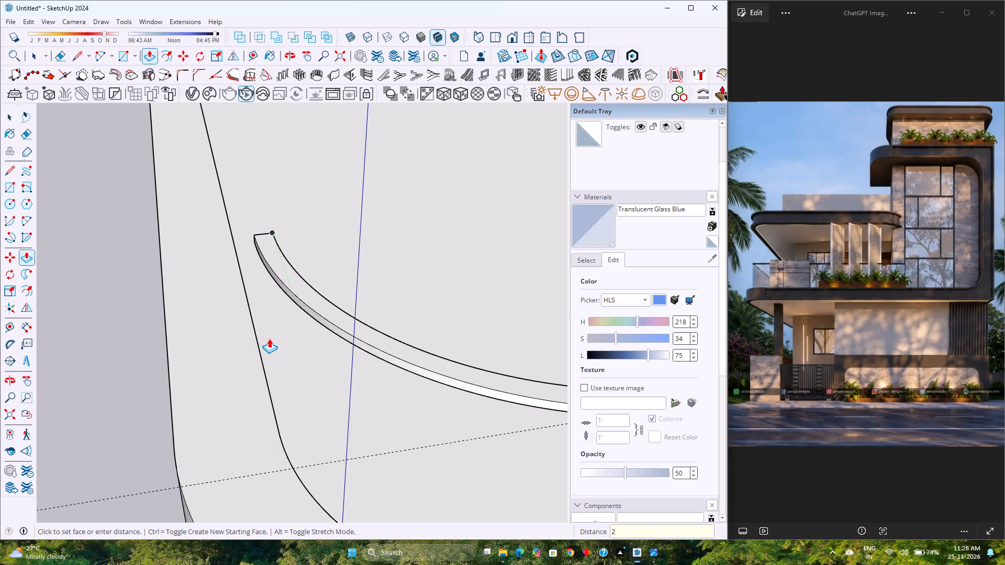
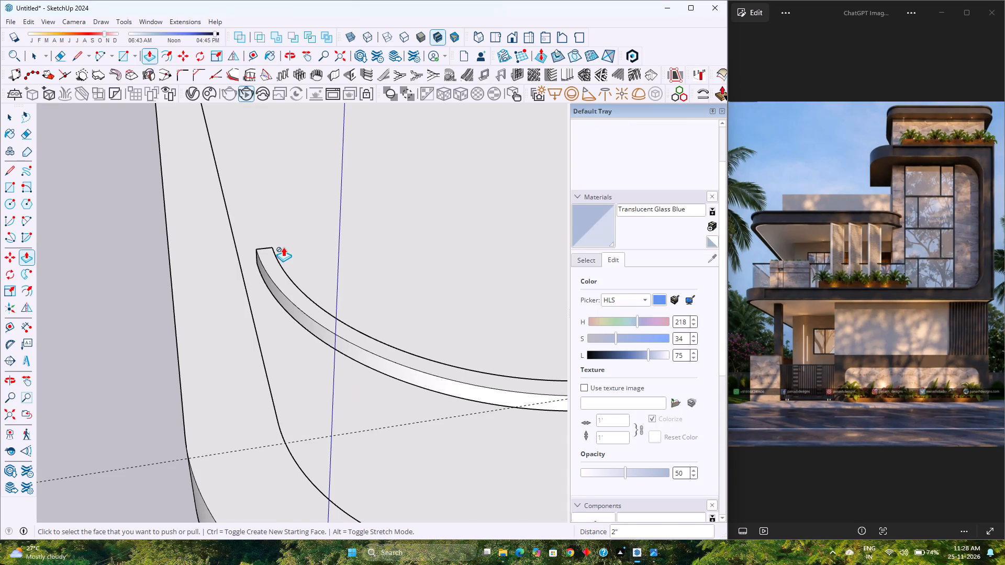
# Place a horizontal guide line 1'3.5" above the balcony floor edge beside the tower window.
pyautogui.scroll(-6, 265, 94)
pyautogui.press('space')
pyautogui.scroll(-6, 252, 261)
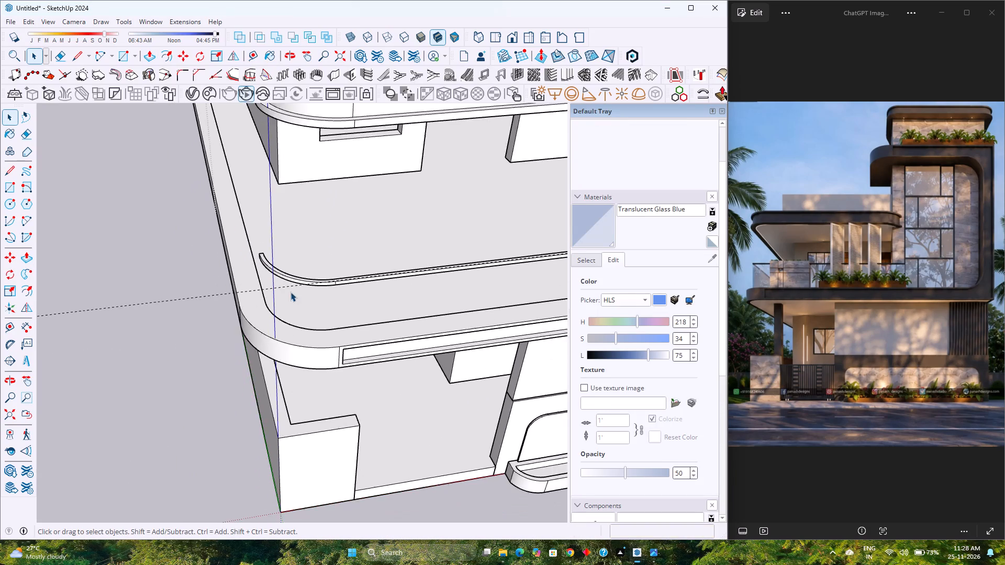
pyautogui.moveTo(291, 292); pyautogui.dragTo(242, 190, button='middle')
pyautogui.scroll(-3, 240, 202)
pyautogui.keyDown('shift'); pyautogui.moveTo(355, 247); pyautogui.dragTo(281, 249, button='middle'); pyautogui.keyUp('shift')
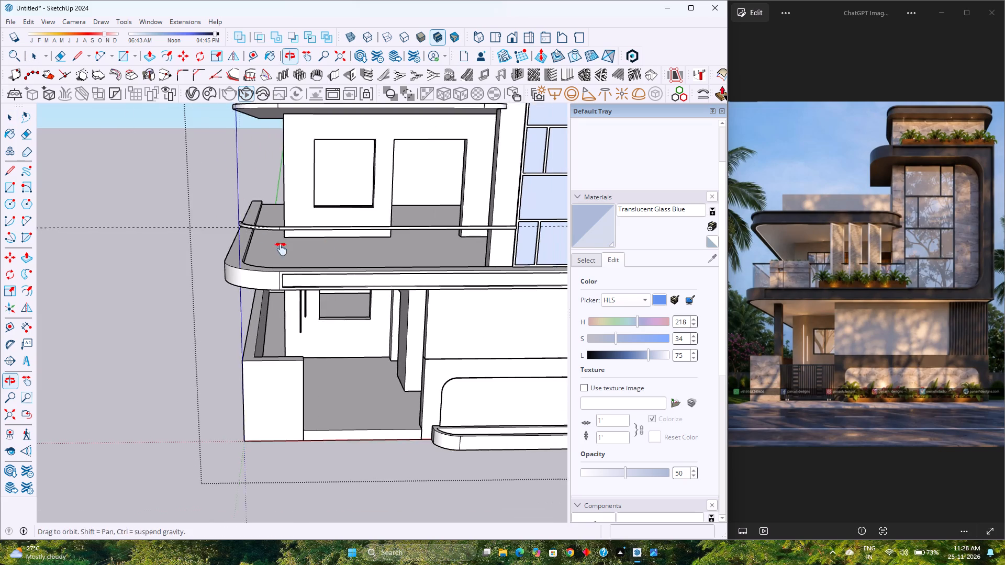
pyautogui.keyDown('shift'); pyautogui.moveTo(281, 249); pyautogui.dragTo(136, 274, button='middle'); pyautogui.keyUp('shift')
pyautogui.scroll(7, 240, 263)
pyautogui.moveTo(213, 278); pyautogui.dragTo(463, 249, button='middle')
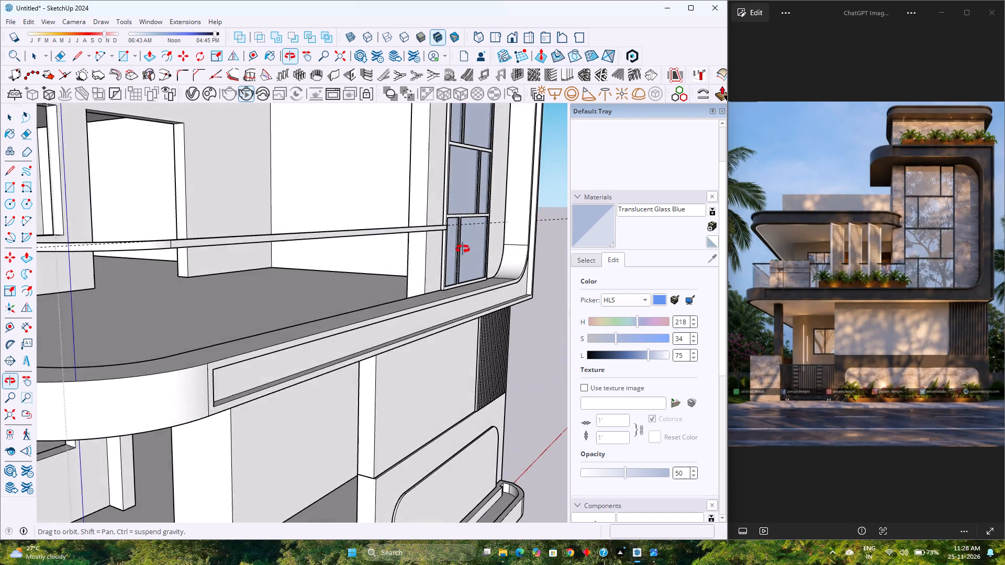
pyautogui.moveTo(463, 249); pyautogui.dragTo(455, 280, button='middle')
pyautogui.scroll(4, 454, 282)
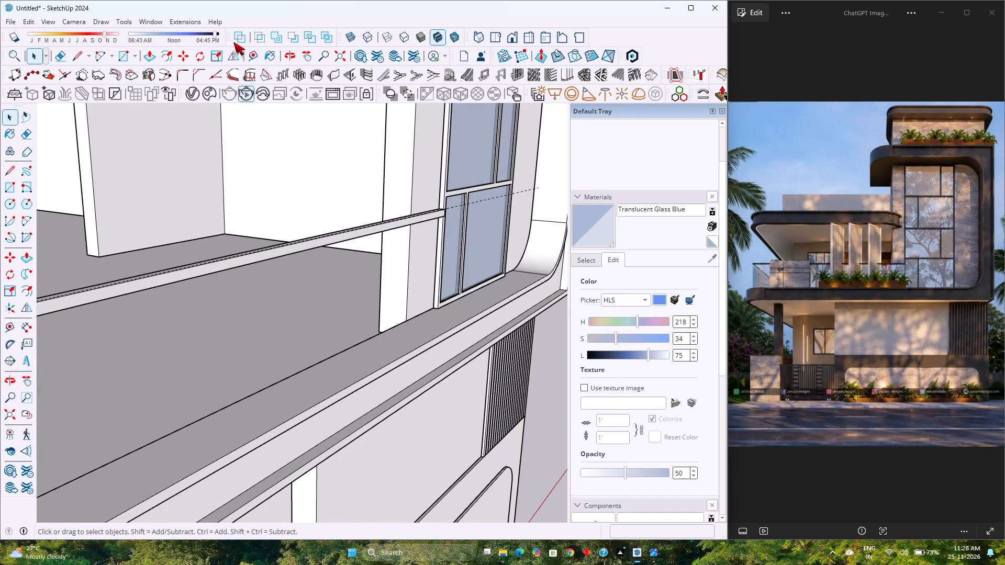
pyautogui.click(250, 55)
pyautogui.click(425, 314)
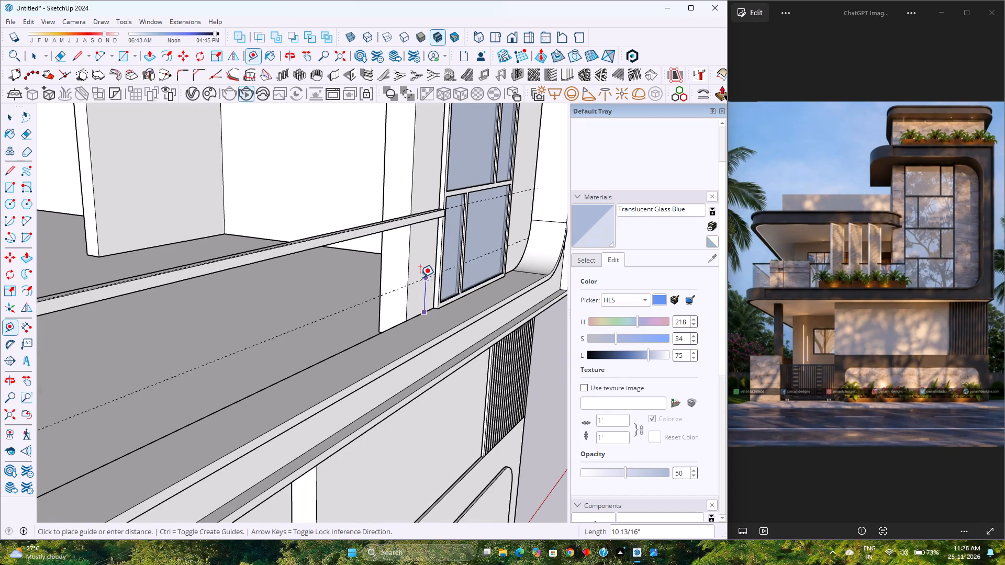
pyautogui.write("1'")
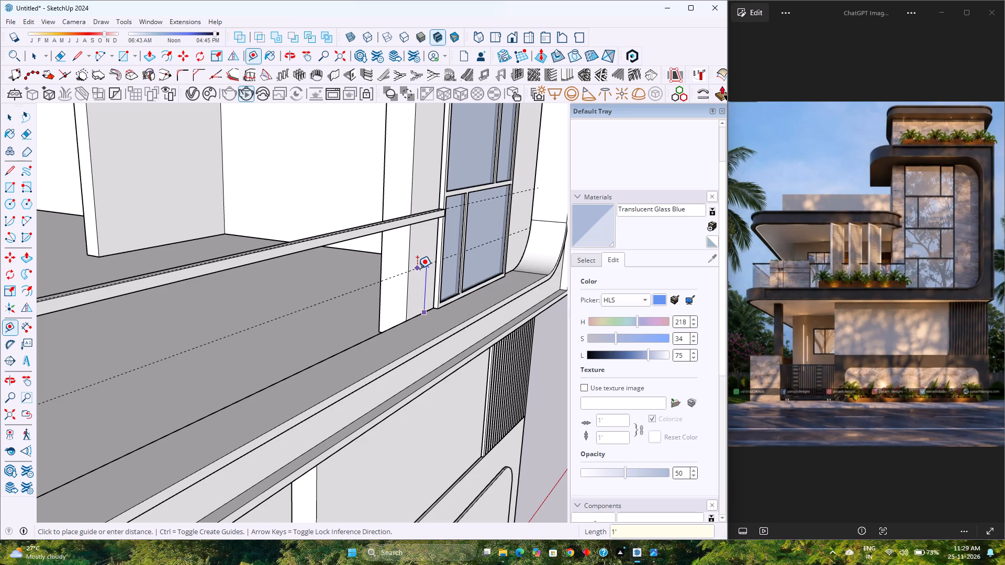
pyautogui.write('3.5"')
pyautogui.press('Return')
pyautogui.moveTo(410, 270); pyautogui.dragTo(371, 241, button='middle')
pyautogui.middleClick(371, 241)
pyautogui.press('space')
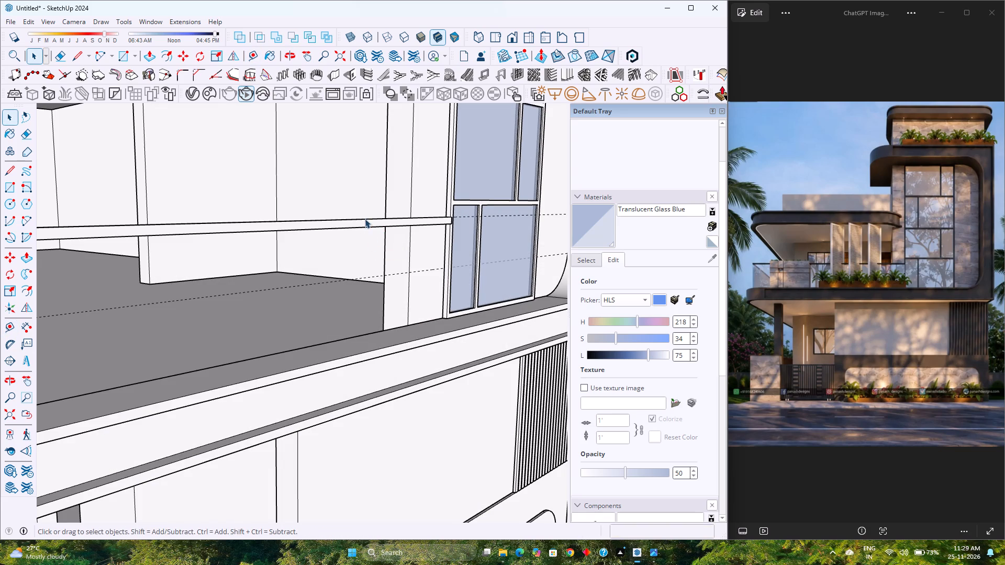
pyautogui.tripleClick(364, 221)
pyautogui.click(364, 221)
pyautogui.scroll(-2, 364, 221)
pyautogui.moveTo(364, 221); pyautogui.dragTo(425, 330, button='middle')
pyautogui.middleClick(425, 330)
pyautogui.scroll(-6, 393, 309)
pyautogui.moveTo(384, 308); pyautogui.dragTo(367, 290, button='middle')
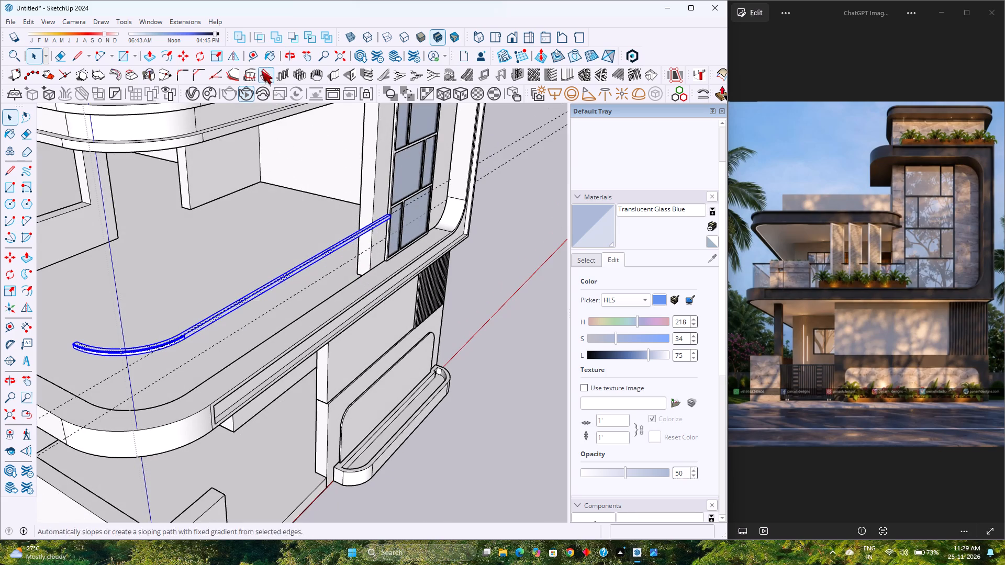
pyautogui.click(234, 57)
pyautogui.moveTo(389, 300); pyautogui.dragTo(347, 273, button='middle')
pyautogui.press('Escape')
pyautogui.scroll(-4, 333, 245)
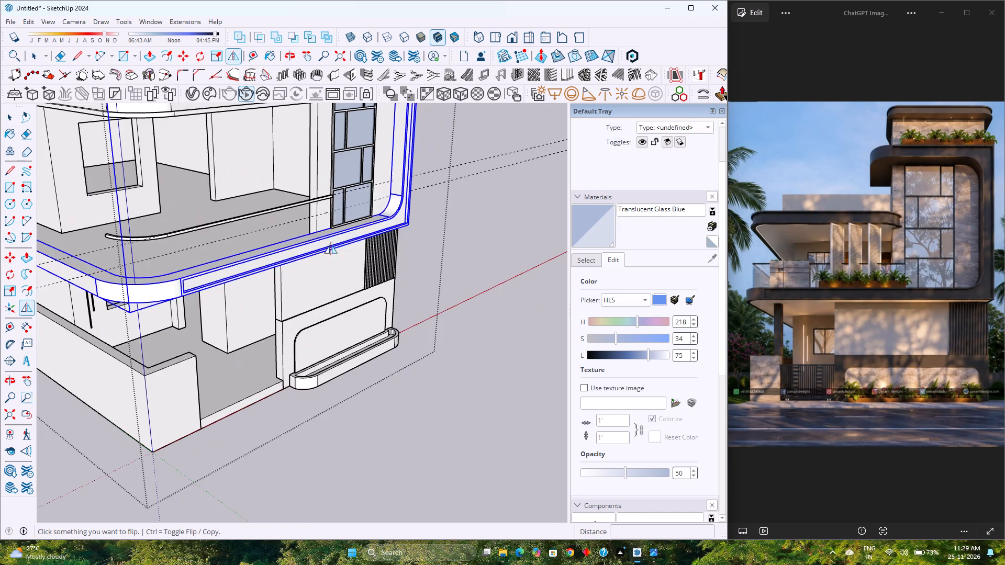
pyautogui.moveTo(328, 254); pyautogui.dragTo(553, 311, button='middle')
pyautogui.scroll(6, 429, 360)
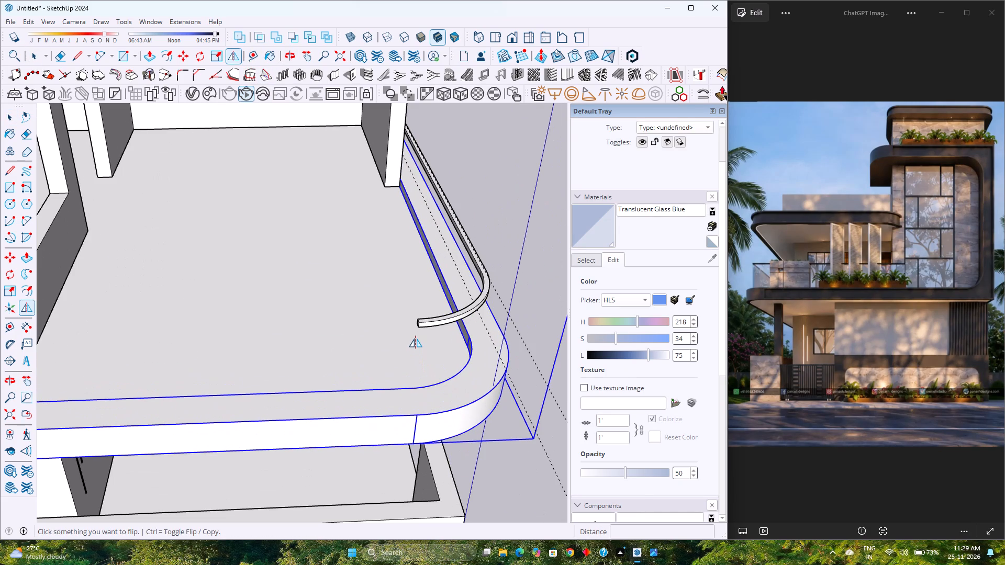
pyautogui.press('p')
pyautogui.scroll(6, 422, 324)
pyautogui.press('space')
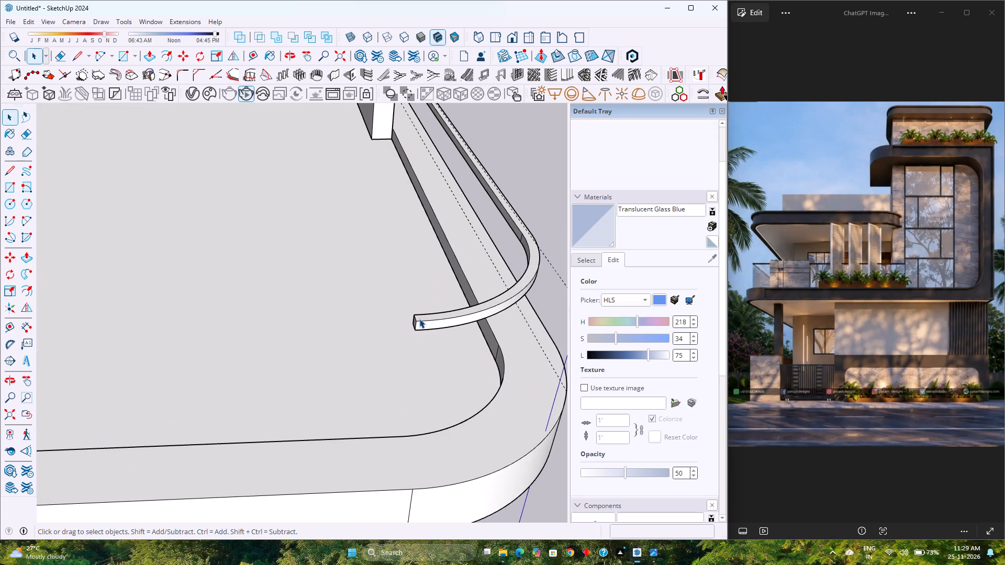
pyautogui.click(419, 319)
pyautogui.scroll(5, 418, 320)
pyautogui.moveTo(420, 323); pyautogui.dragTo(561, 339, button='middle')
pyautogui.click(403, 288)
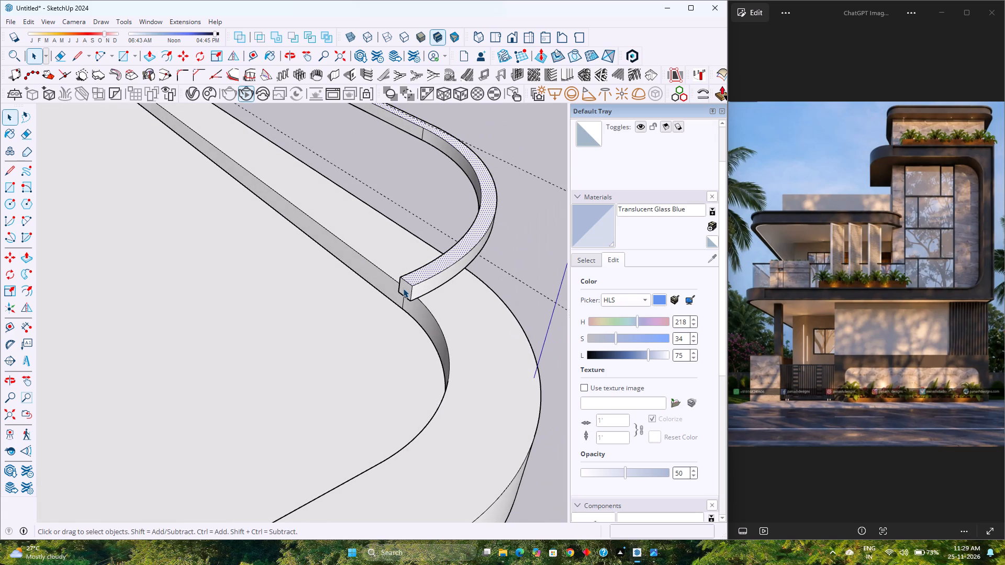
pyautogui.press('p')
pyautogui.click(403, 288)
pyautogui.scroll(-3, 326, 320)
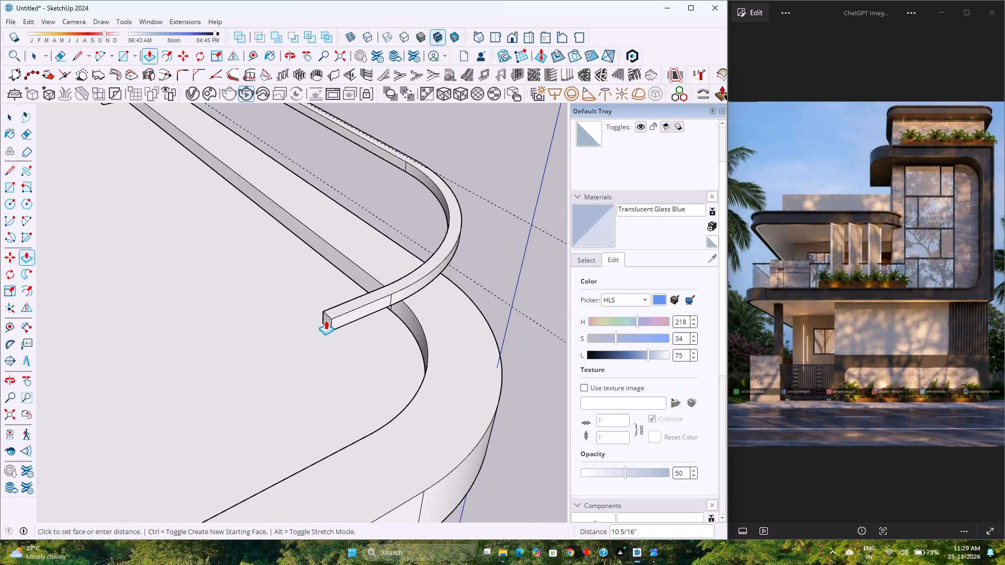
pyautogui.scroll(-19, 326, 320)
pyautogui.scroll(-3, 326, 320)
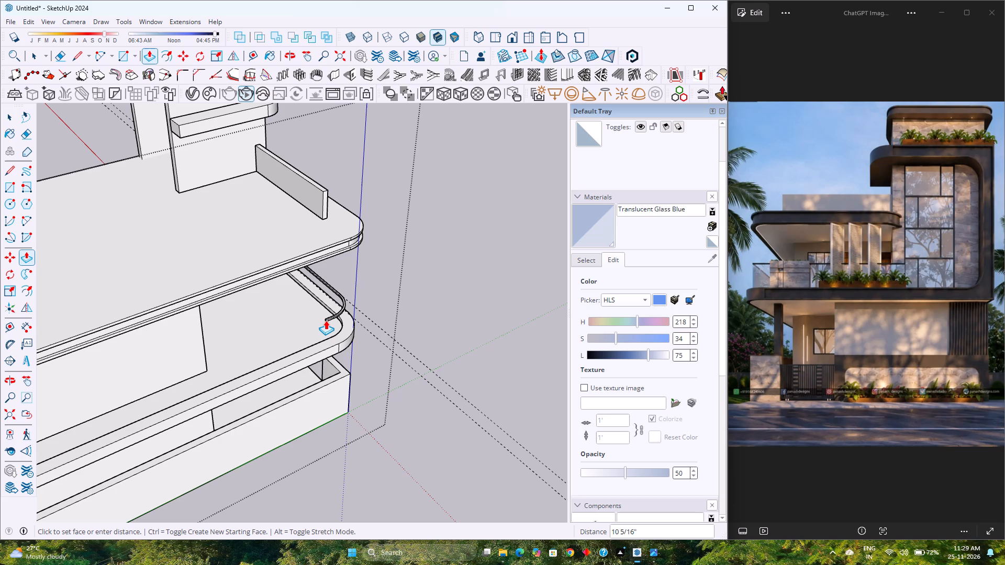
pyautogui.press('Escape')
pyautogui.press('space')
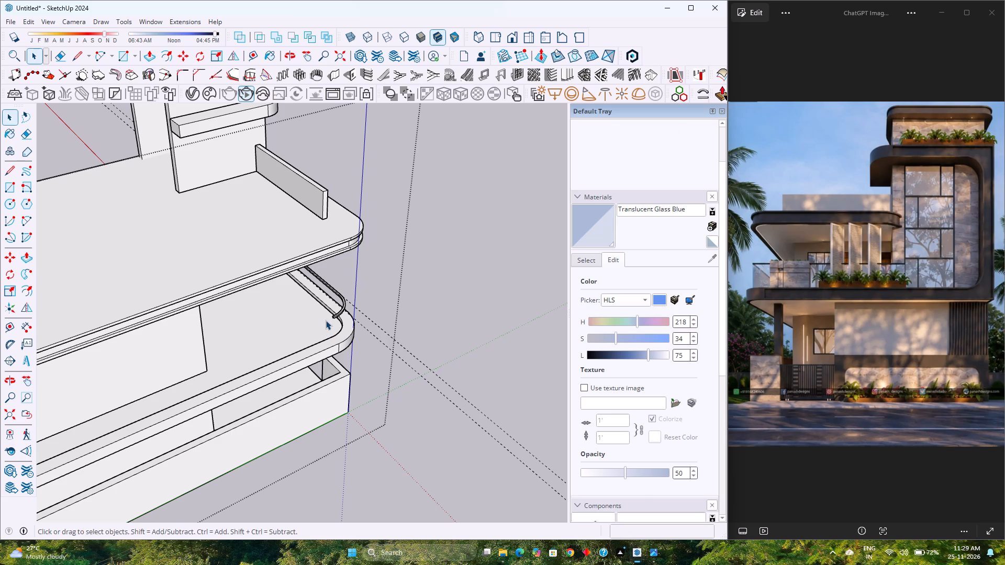
# Examine the whole house from the front and the first-floor balcony railing from several angles.
pyautogui.scroll(-3, 326, 320)
pyautogui.moveTo(326, 320); pyautogui.dragTo(90, 324, button='middle')
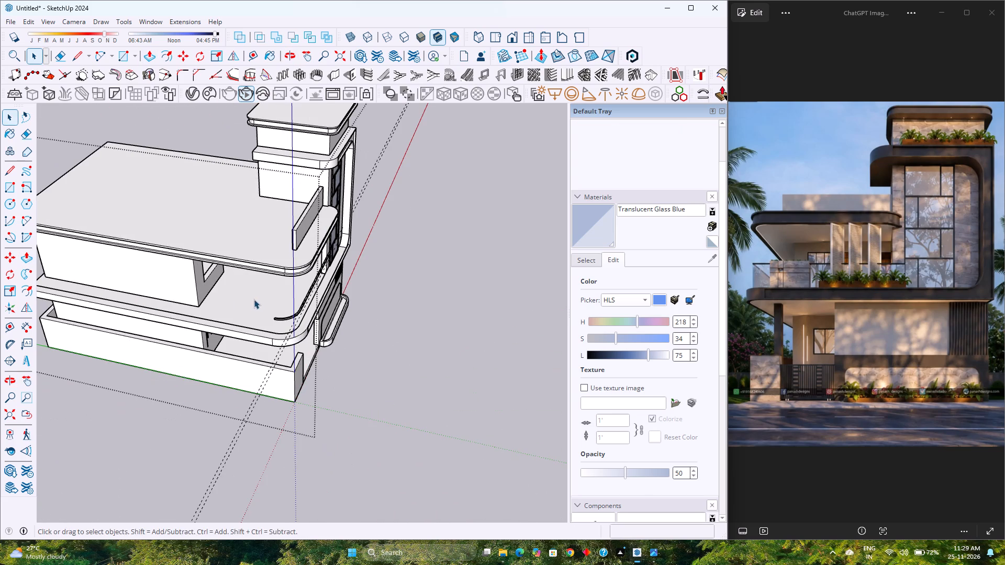
pyautogui.moveTo(251, 303); pyautogui.dragTo(106, 323, button='middle')
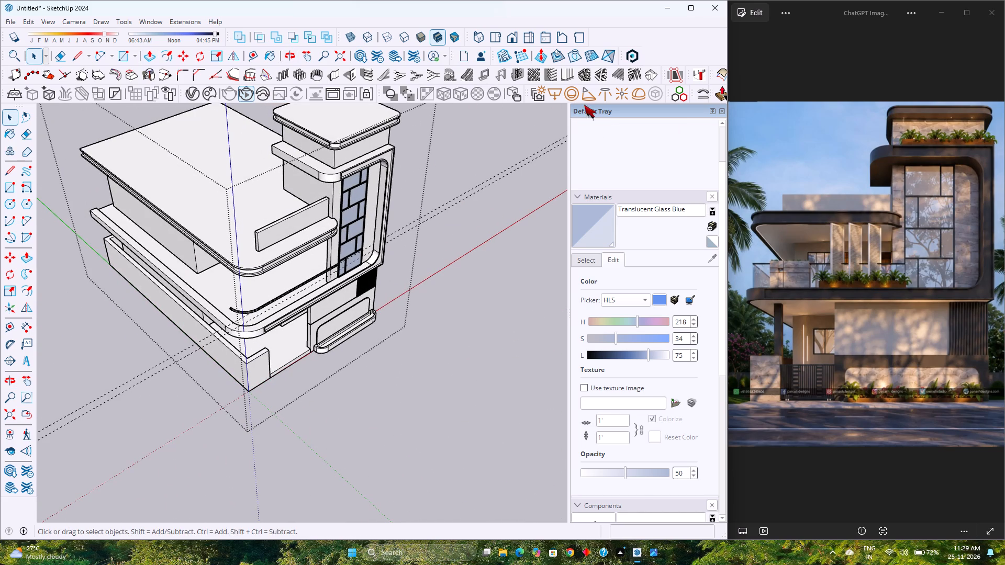
pyautogui.click(515, 36)
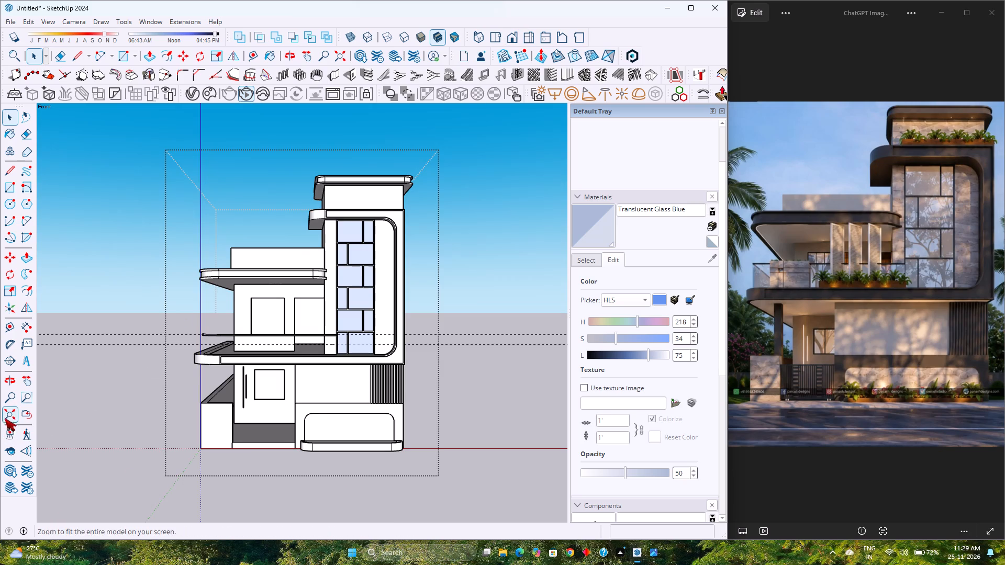
pyautogui.click(5, 415)
pyautogui.scroll(-3, 247, 360)
pyautogui.scroll(3, 247, 360)
pyautogui.scroll(-2, 247, 360)
pyautogui.scroll(3, 247, 360)
pyautogui.scroll(-3, 247, 360)
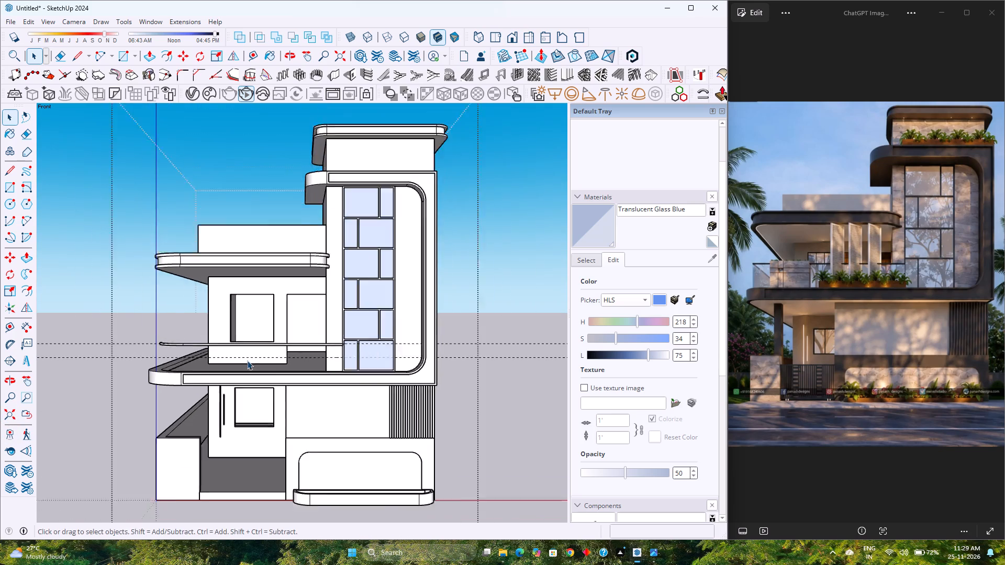
pyautogui.scroll(-1, 247, 360)
pyautogui.scroll(4, 247, 360)
pyautogui.scroll(-3, 247, 360)
pyautogui.scroll(3, 247, 360)
pyautogui.moveTo(251, 359); pyautogui.dragTo(351, 400, button='middle')
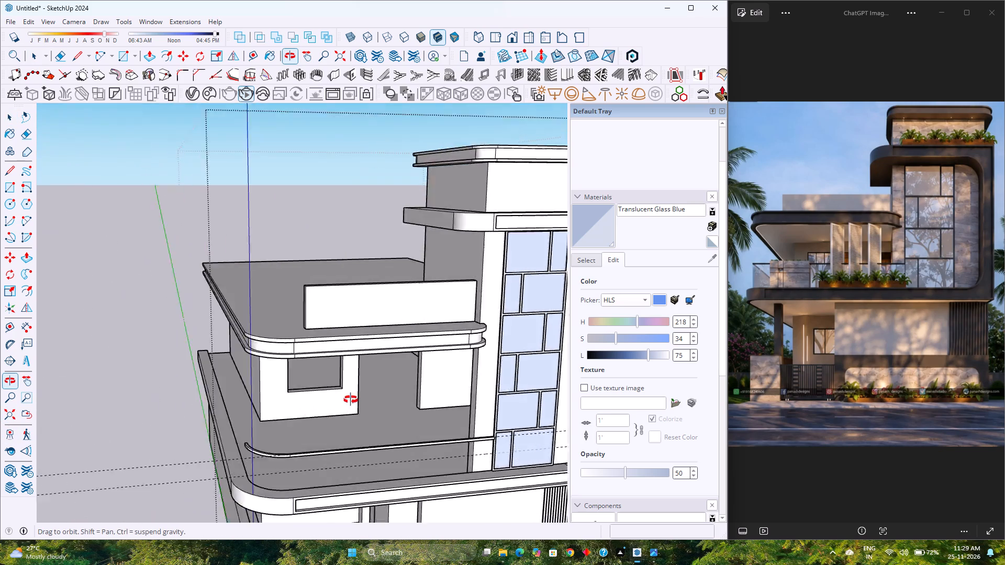
pyautogui.moveTo(351, 400); pyautogui.dragTo(309, 345, button='middle')
pyautogui.scroll(2, 382, 323)
pyautogui.moveTo(382, 325); pyautogui.dragTo(348, 363, button='middle')
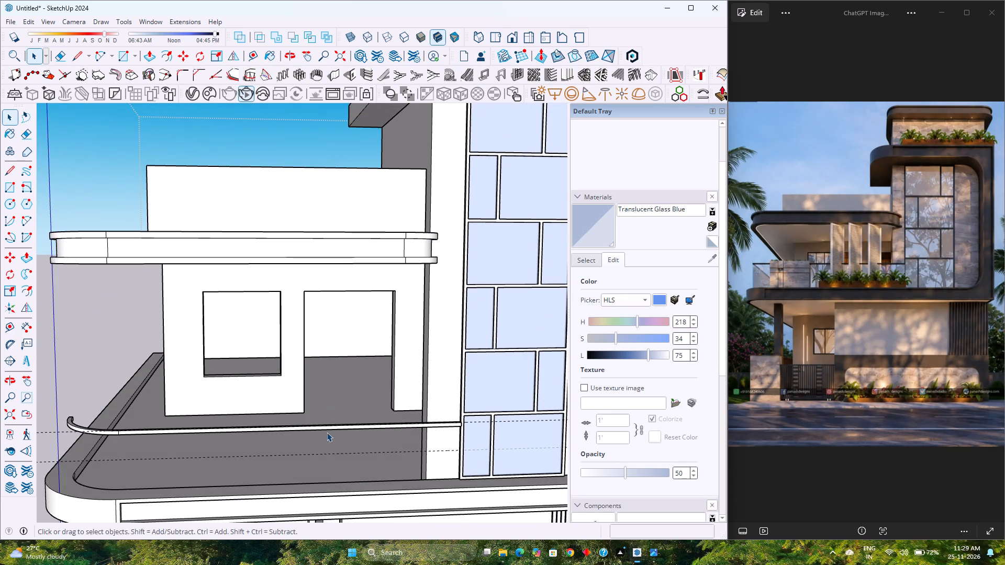
# Make a group of all the connected geometry of the balcony's curved handrail.
pyautogui.click(325, 427)
pyautogui.tripleClick(325, 427)
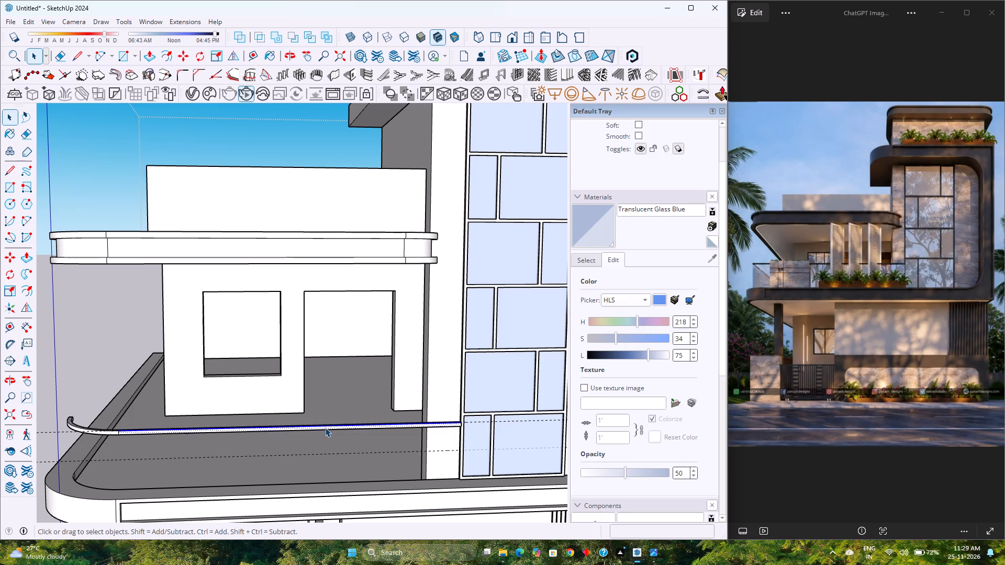
pyautogui.click(325, 427)
pyautogui.rightClick(325, 427)
pyautogui.click(365, 182)
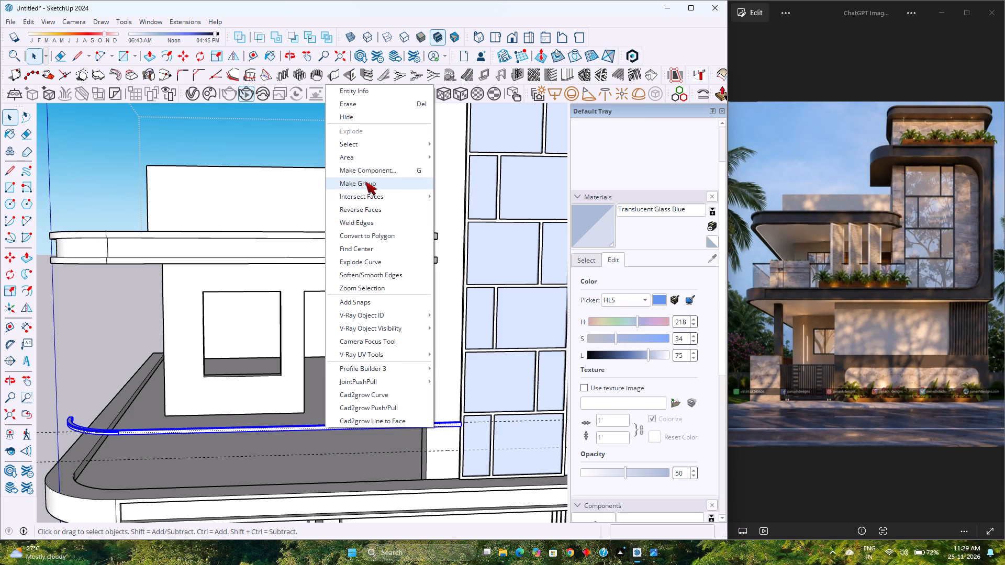
pyautogui.rightClick(324, 425)
pyautogui.rightClick(327, 428)
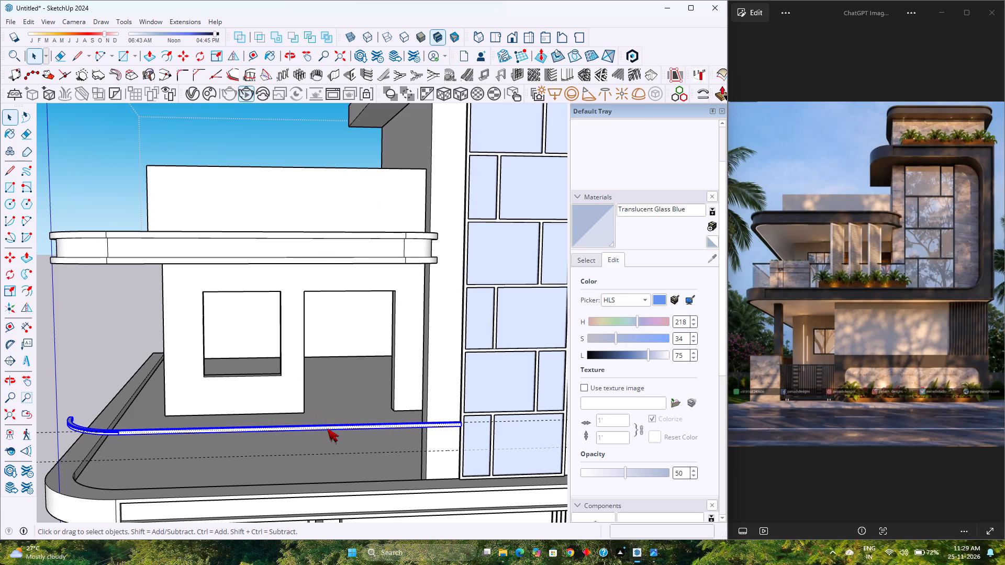
pyautogui.scroll(-3, 321, 416)
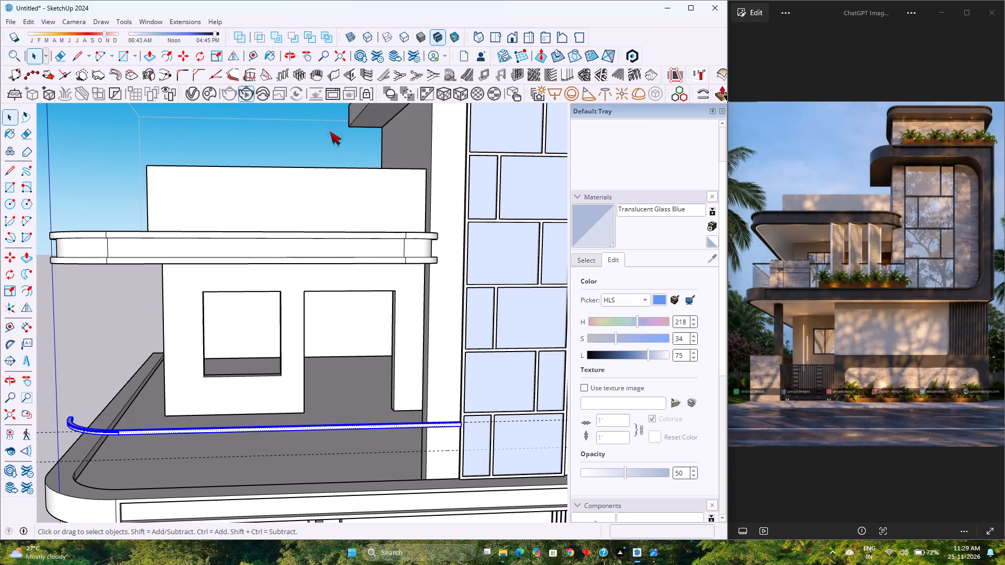
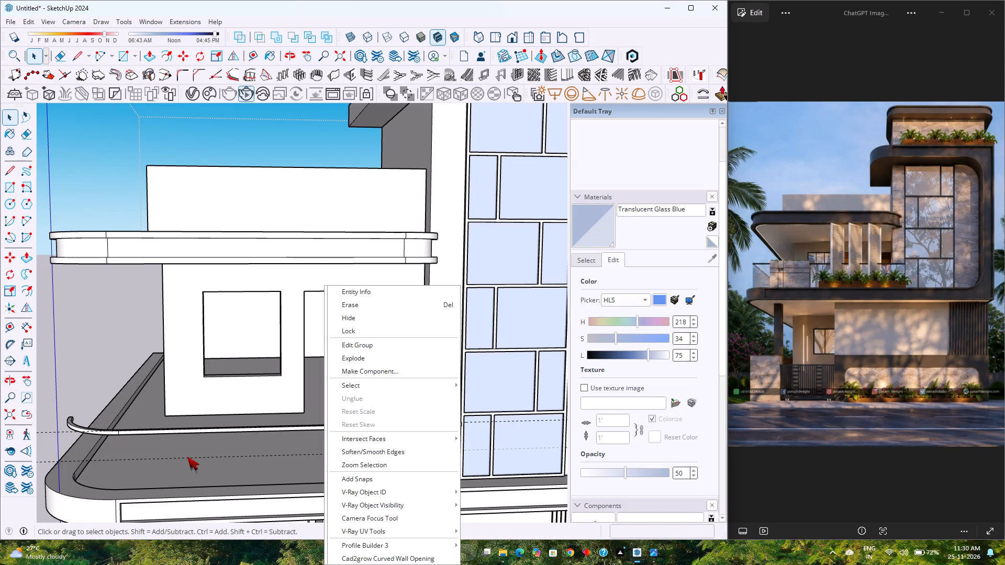
# Hide the curved handrail group of the first-floor balcony.
pyautogui.click(187, 437)
pyautogui.click(190, 432)
pyautogui.rightClick(191, 431)
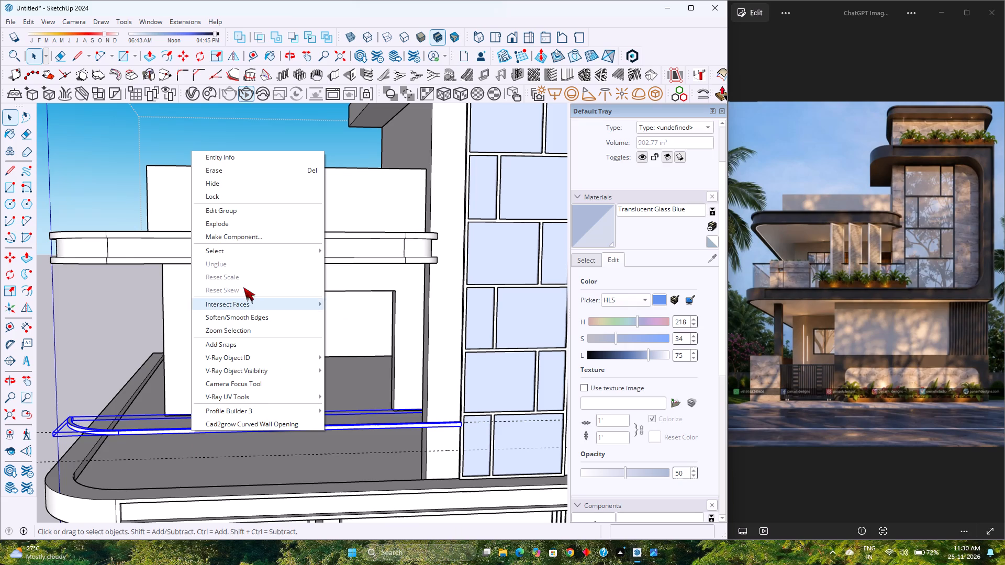
pyautogui.click(213, 187)
# Place a vertical guide line 13' along the red axis from the tower wall's edge, across the first-floor balcony.
pyautogui.scroll(-3, 345, 419)
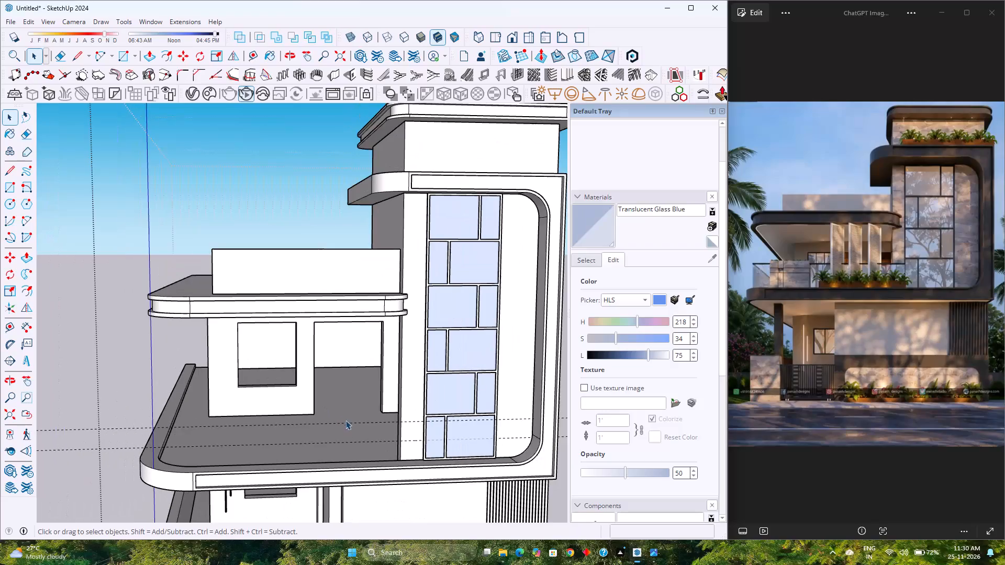
pyautogui.moveTo(345, 426); pyautogui.dragTo(379, 385, button='middle')
pyautogui.middleClick(379, 385)
pyautogui.scroll(-3, 379, 378)
pyautogui.moveTo(379, 378); pyautogui.dragTo(343, 427, button='middle')
pyautogui.moveTo(346, 419); pyautogui.dragTo(352, 400, button='middle')
pyautogui.middleClick(352, 400)
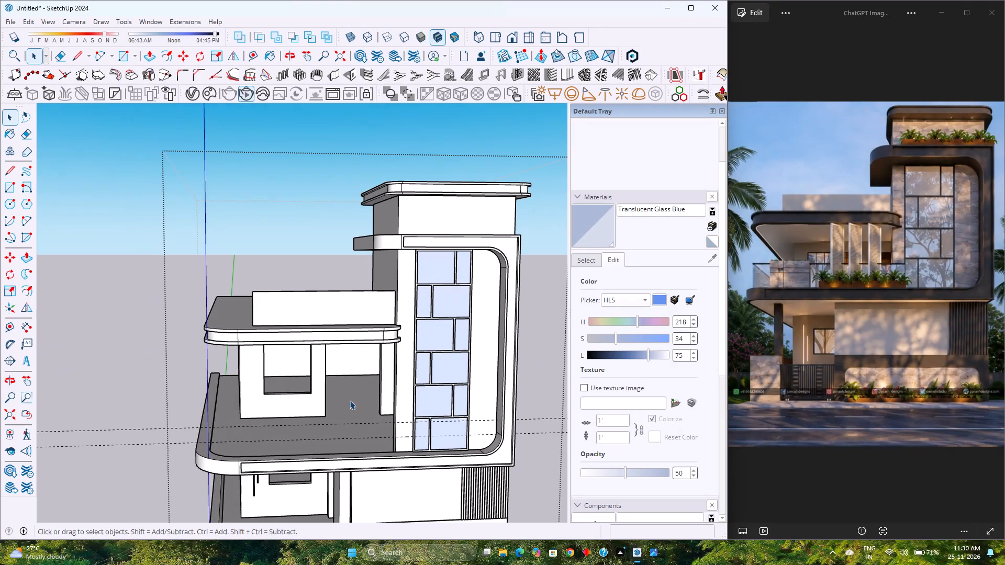
pyautogui.click(253, 56)
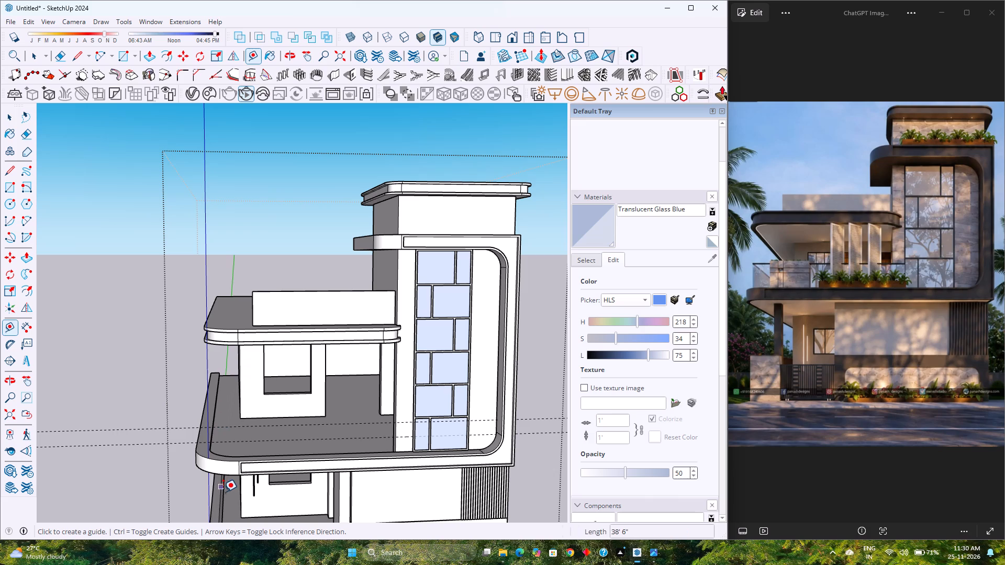
pyautogui.scroll(2, 224, 493)
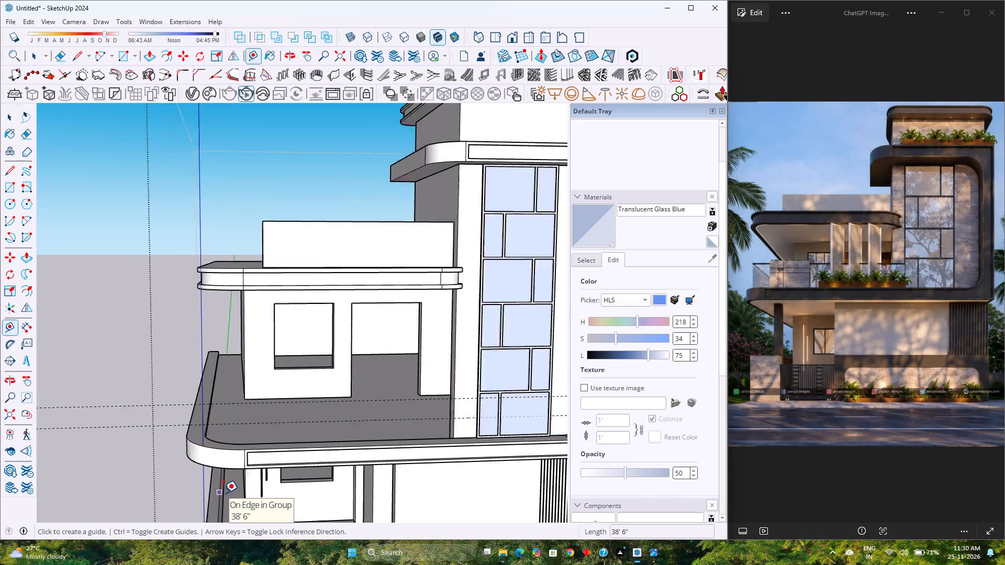
pyautogui.scroll(1, 224, 493)
pyautogui.moveTo(224, 493); pyautogui.dragTo(280, 508, button='middle')
pyautogui.scroll(-7, 252, 468)
pyautogui.scroll(2, 390, 453)
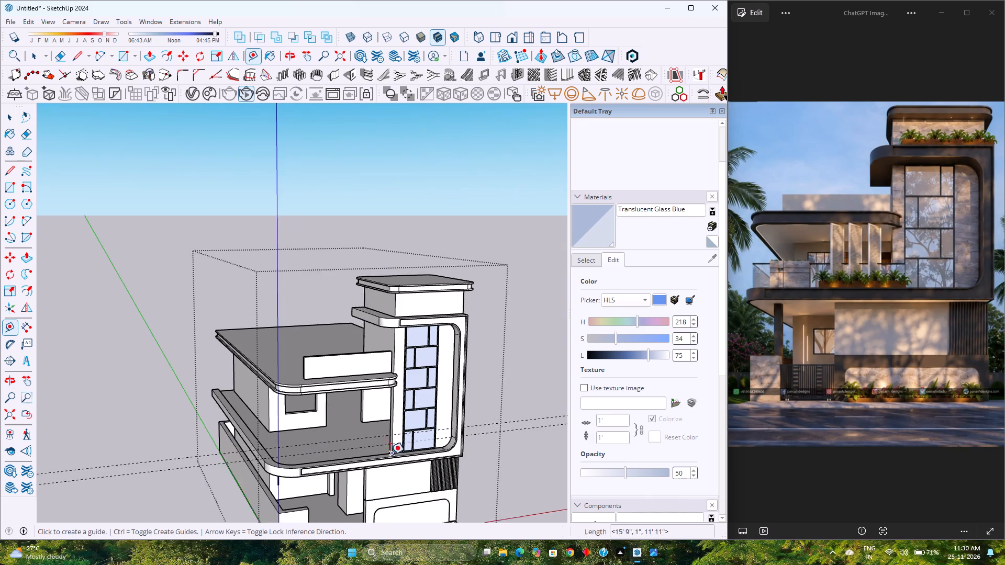
pyautogui.scroll(7, 390, 455)
pyautogui.click(398, 422)
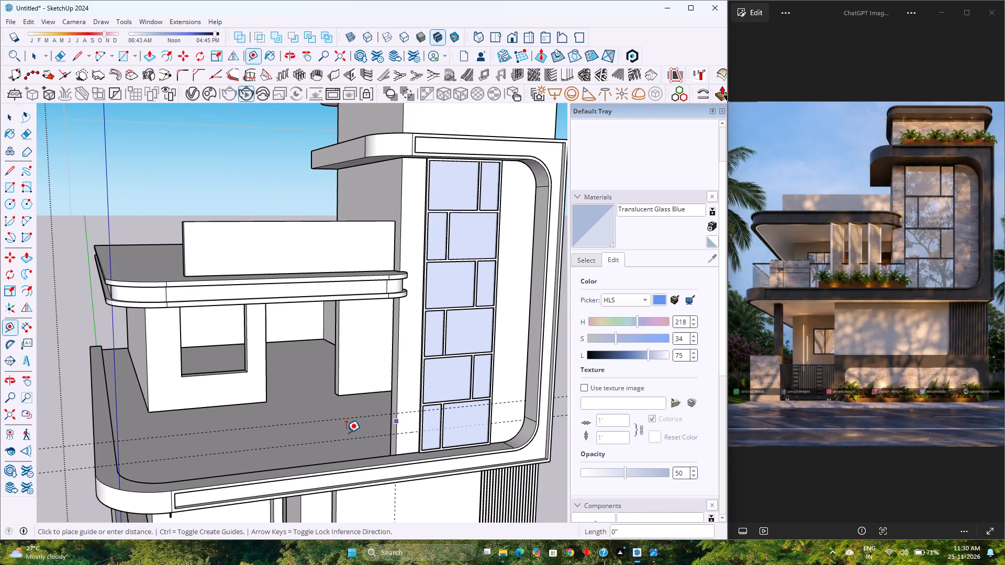
pyautogui.press('Right')
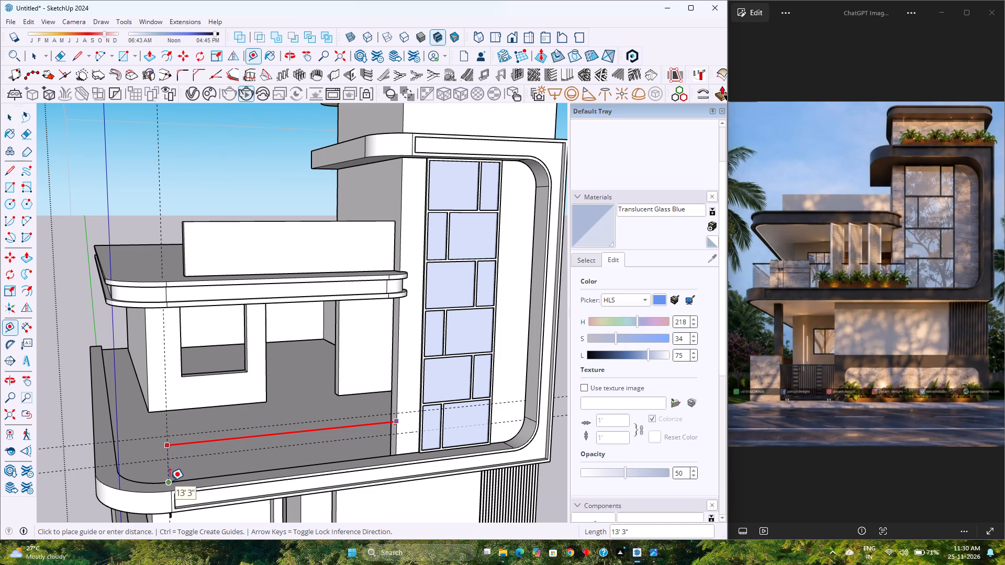
pyautogui.write("13'")
pyautogui.press('Return')
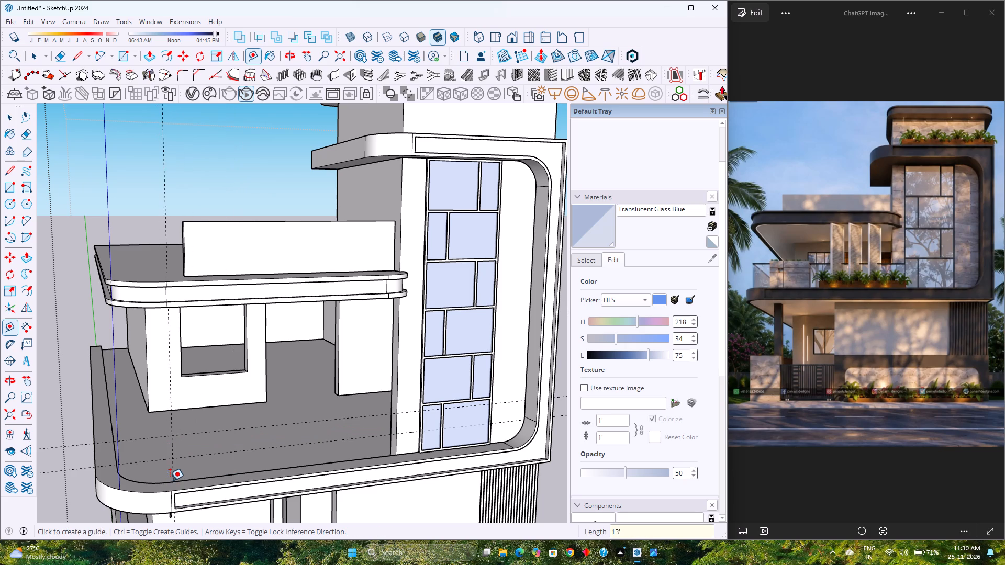
# Place a second vertical guide line 4' from the first one, on the side toward the tower.
pyautogui.click(173, 459)
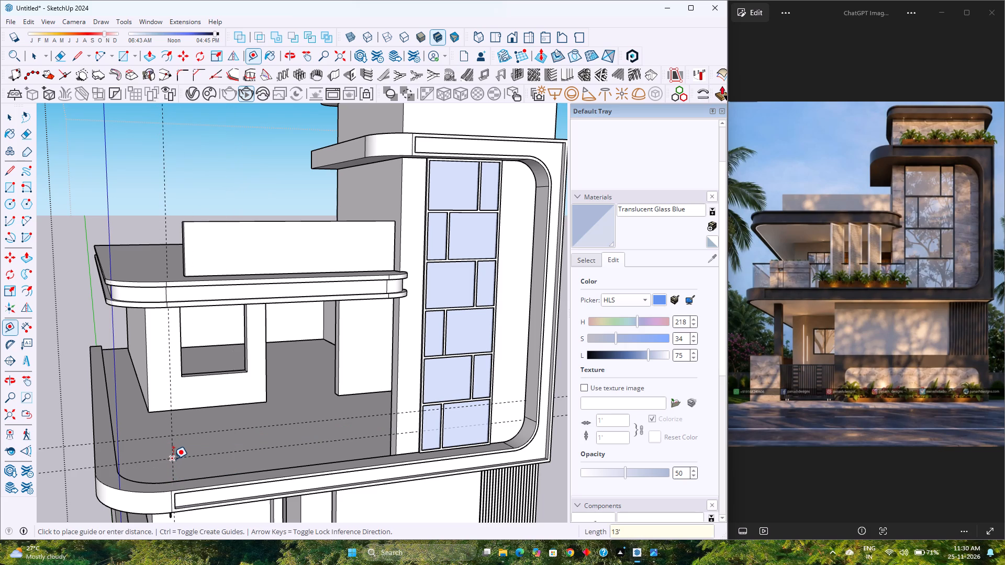
pyautogui.press('Escape')
pyautogui.click(175, 469)
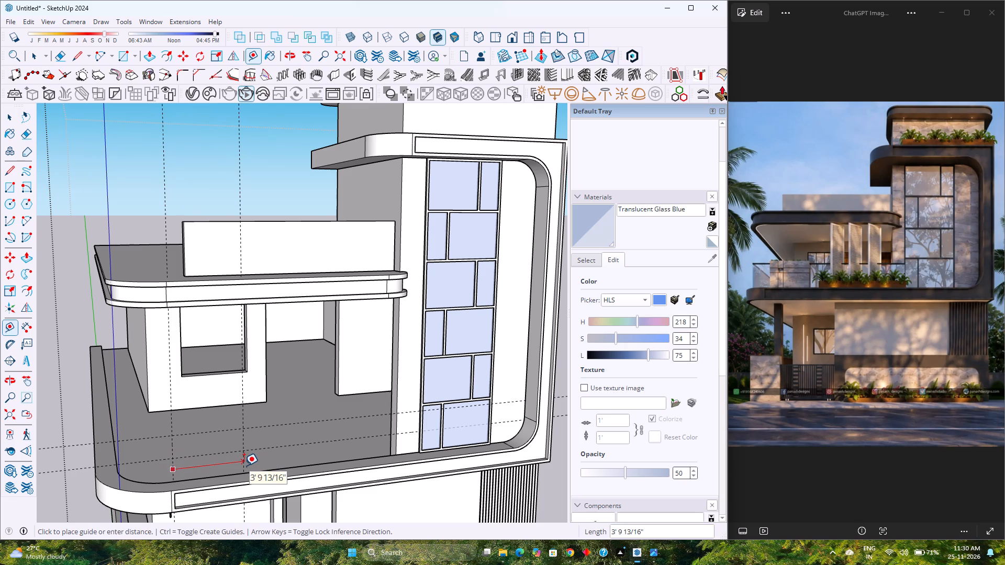
pyautogui.press('4')
pyautogui.press("'")
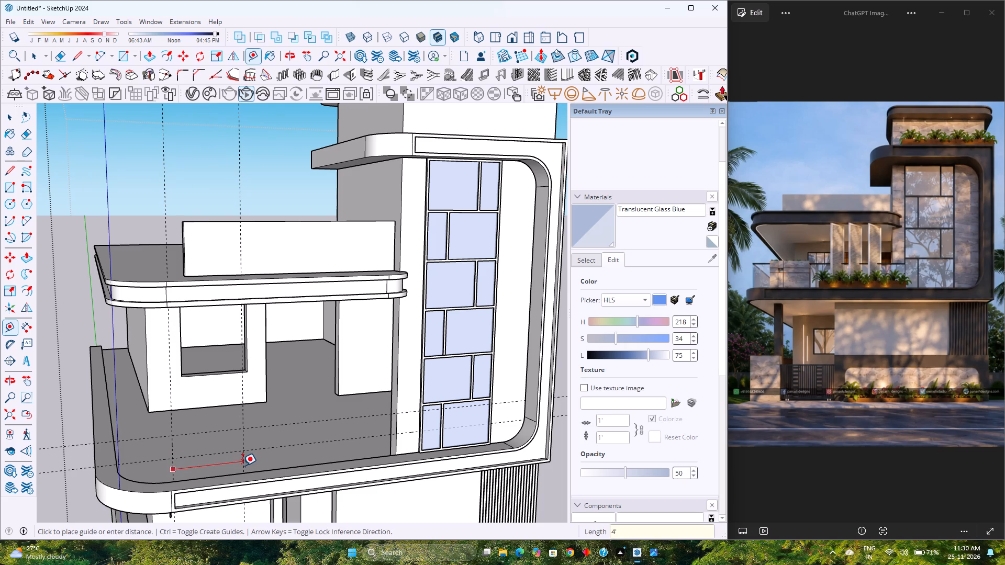
pyautogui.press('Return')
# Draw an upright rectangle 4' wide between the two vertical guides, from the lower horizontal guide down to the balcony edge.
pyautogui.moveTo(244, 468); pyautogui.dragTo(241, 454, button='middle')
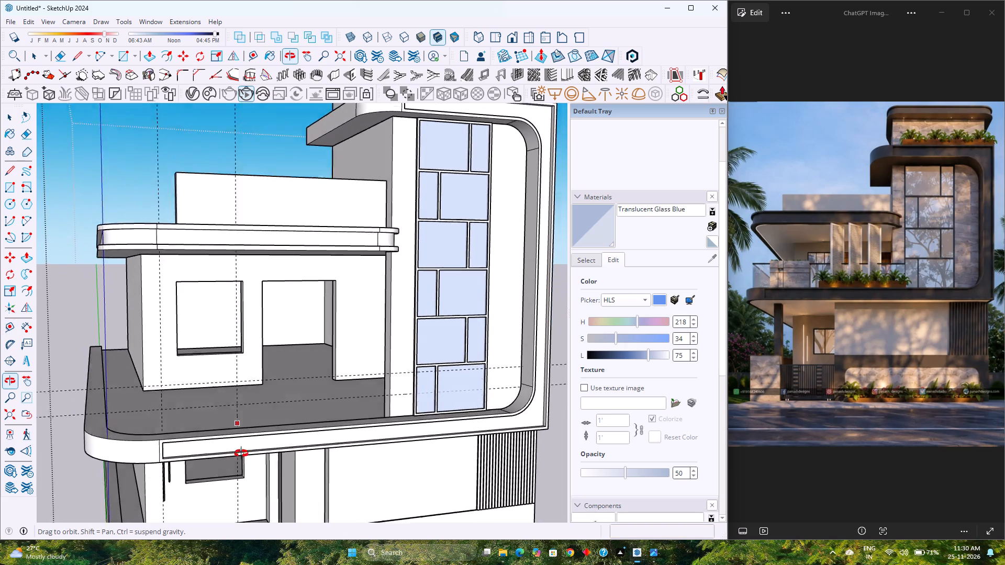
pyautogui.moveTo(241, 454); pyautogui.dragTo(241, 456, button='middle')
pyautogui.scroll(5, 210, 435)
pyautogui.moveTo(210, 435); pyautogui.dragTo(226, 471, button='middle')
pyautogui.middleClick(226, 471)
pyautogui.scroll(-1, 226, 471)
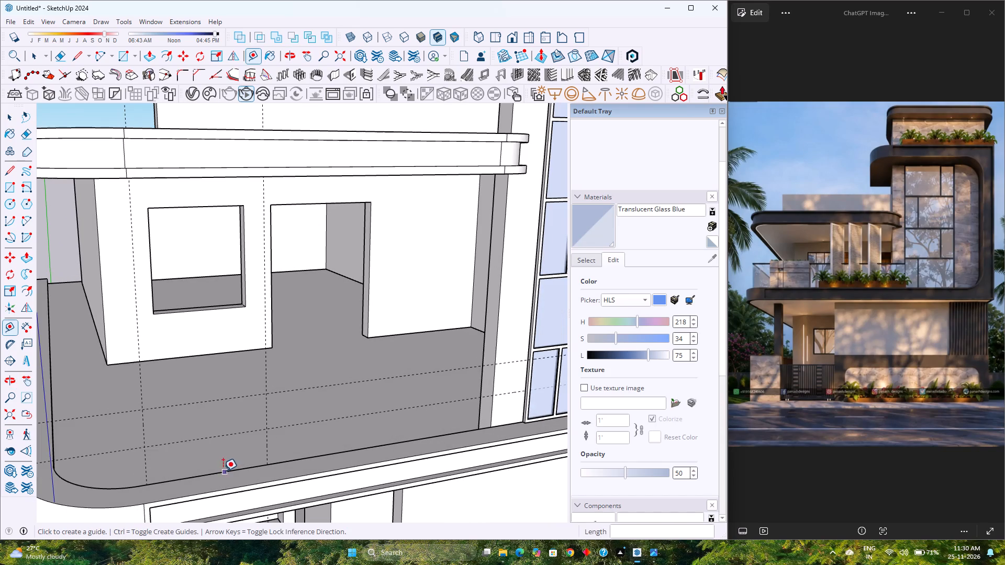
pyautogui.click(122, 53)
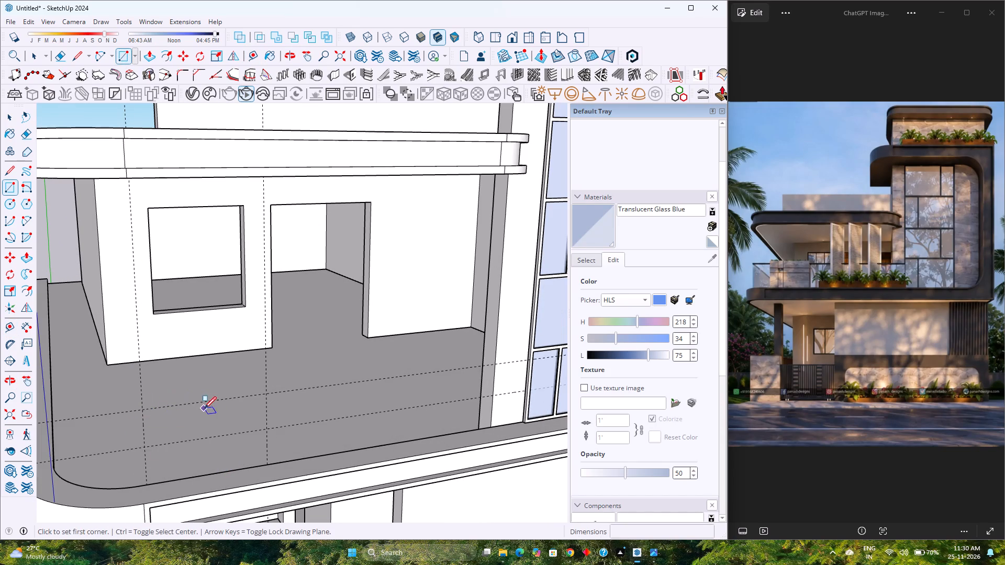
pyautogui.moveTo(211, 416); pyautogui.dragTo(143, 357, button='middle')
pyautogui.middleClick(143, 357)
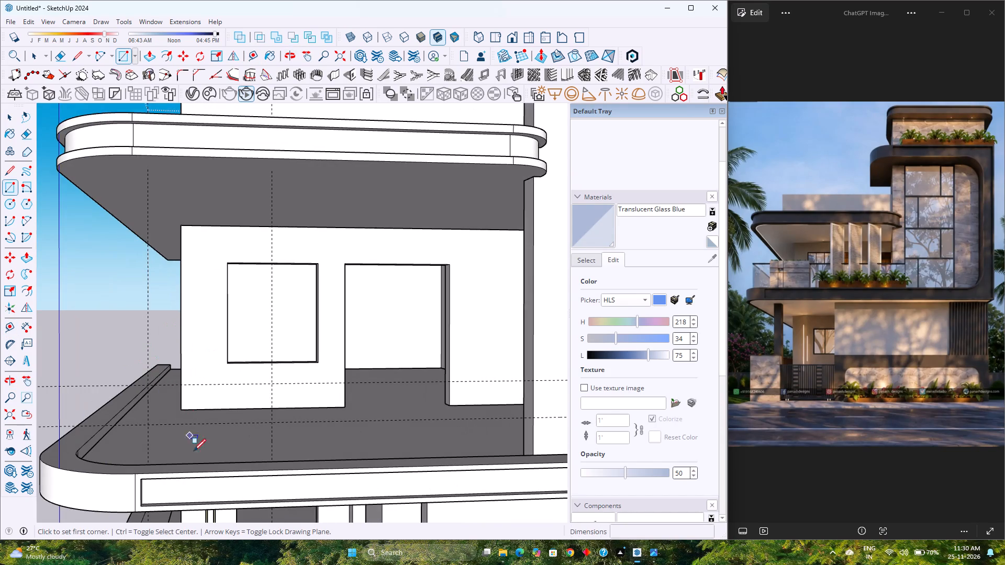
pyautogui.scroll(4, 191, 463)
pyautogui.keyDown('shift'); pyautogui.moveTo(204, 442); pyautogui.dragTo(219, 378, button='middle'); pyautogui.keyUp('shift')
pyautogui.moveTo(215, 371); pyautogui.dragTo(207, 417, button='middle')
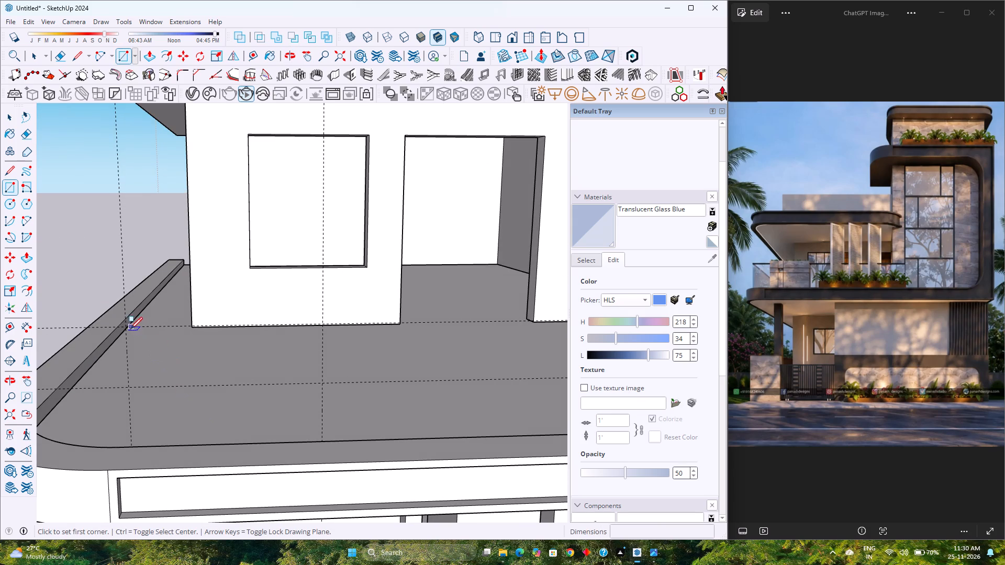
pyautogui.click(129, 388)
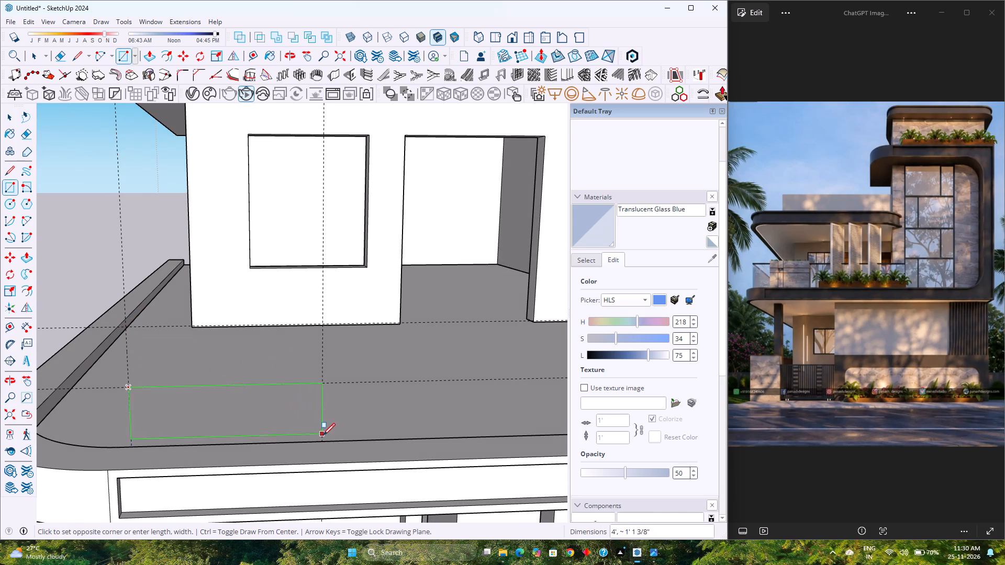
pyautogui.click(323, 442)
pyautogui.press('space')
# Push/Pull the upright rectangle 9" outward toward the balcony's front edge.
pyautogui.doubleClick(265, 400)
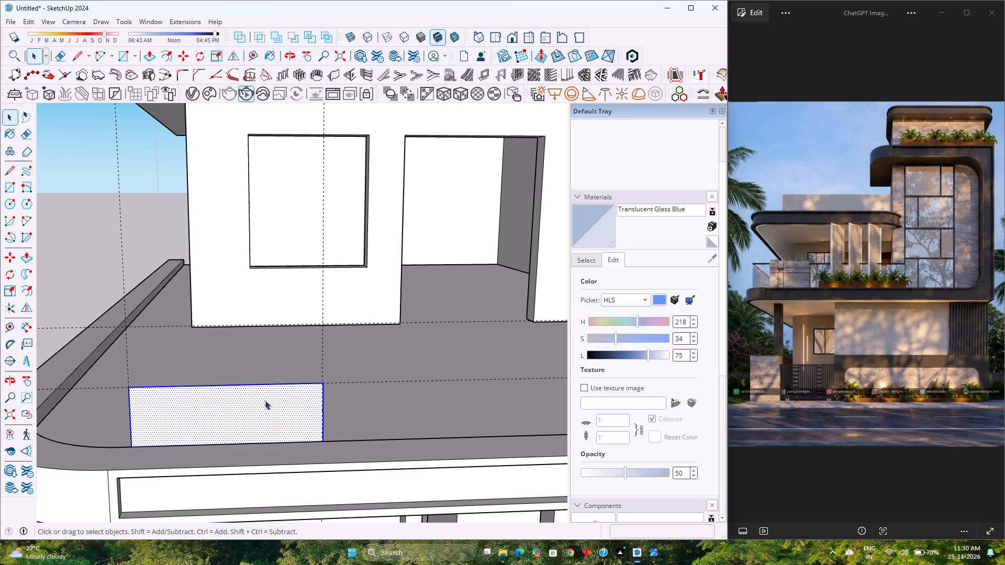
pyautogui.press('p')
pyautogui.click(265, 400)
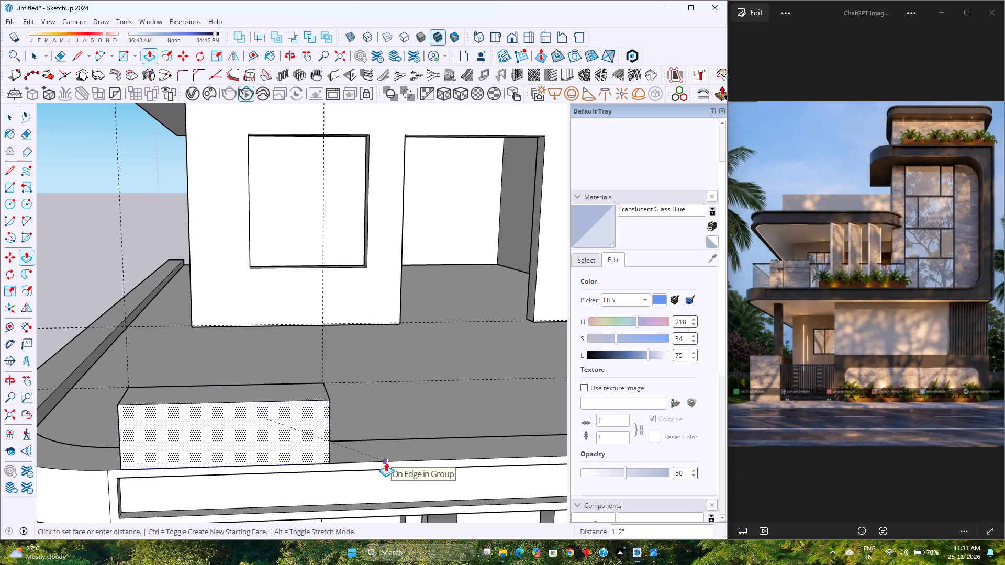
pyautogui.press('9')
pyautogui.press('Return')
# Raise the top face of the balcony block by 1' 3 1/2" to the upper horizontal guide line.
pyautogui.moveTo(310, 440); pyautogui.dragTo(251, 487, button='middle')
pyautogui.scroll(4, 254, 404)
pyautogui.click(256, 382)
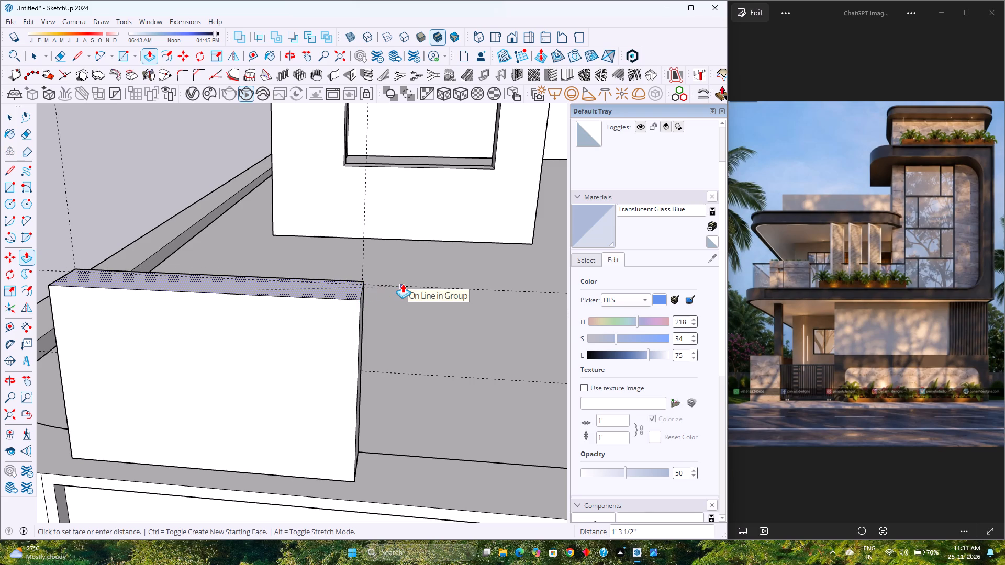
pyautogui.click(403, 284)
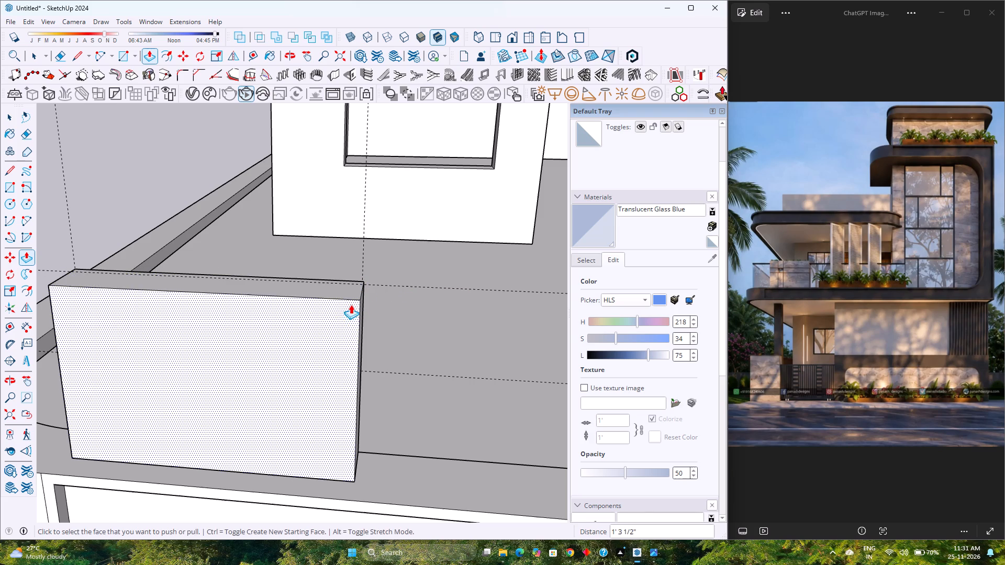
# Raise the top face of the balcony block by another 4".
pyautogui.click(344, 292)
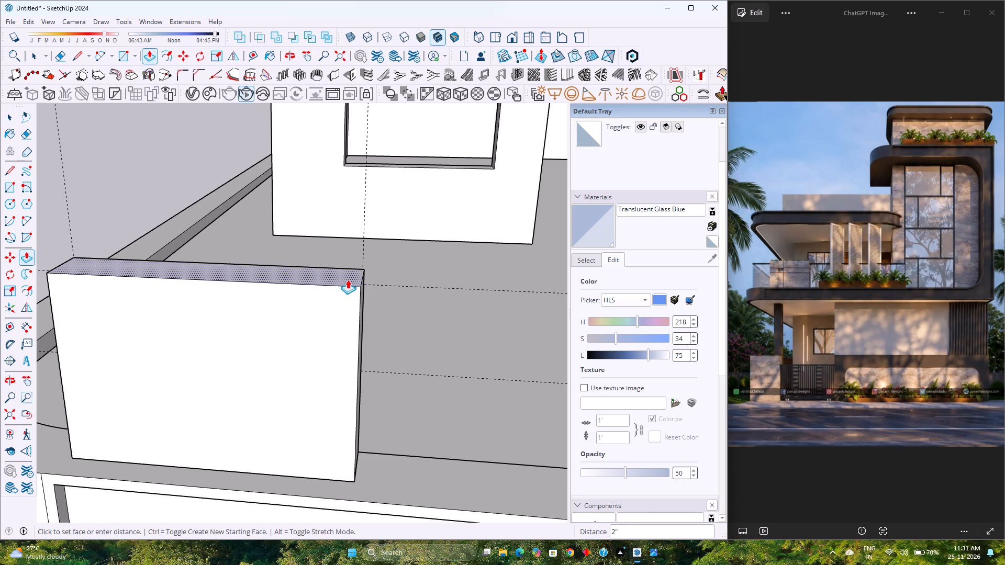
pyautogui.press('3')
pyautogui.press('Return')
pyautogui.press('4')
pyautogui.press('Return')
pyautogui.scroll(-4, 337, 293)
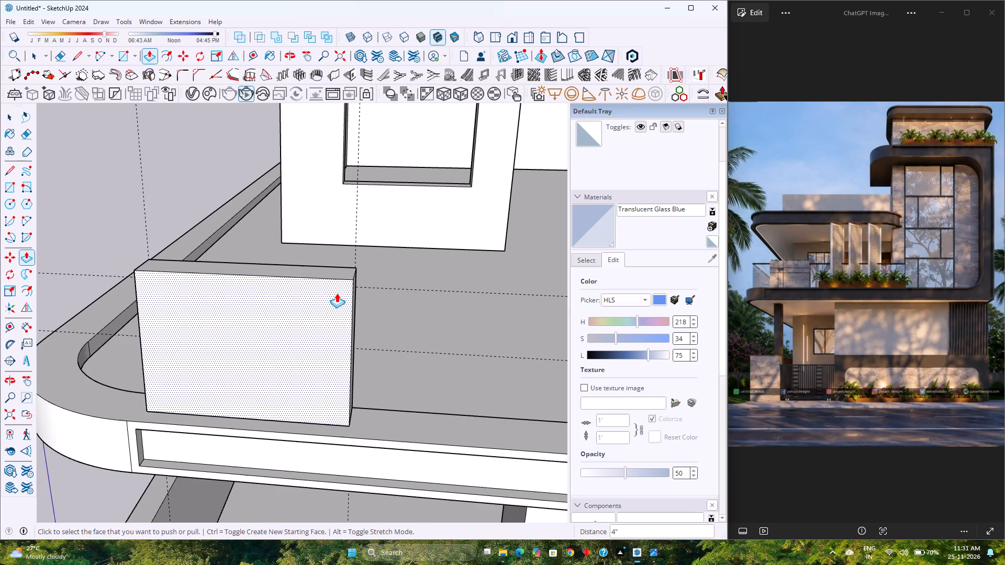
pyautogui.press('space')
# Examine the new balcony block from several angles and in the full front view, for comparison with the reference image.
pyautogui.scroll(-5, 337, 293)
pyautogui.moveTo(267, 370); pyautogui.dragTo(317, 307, button='middle')
pyautogui.middleClick(317, 307)
pyautogui.scroll(-2, 317, 307)
pyautogui.moveTo(245, 370); pyautogui.dragTo(294, 322, button='middle')
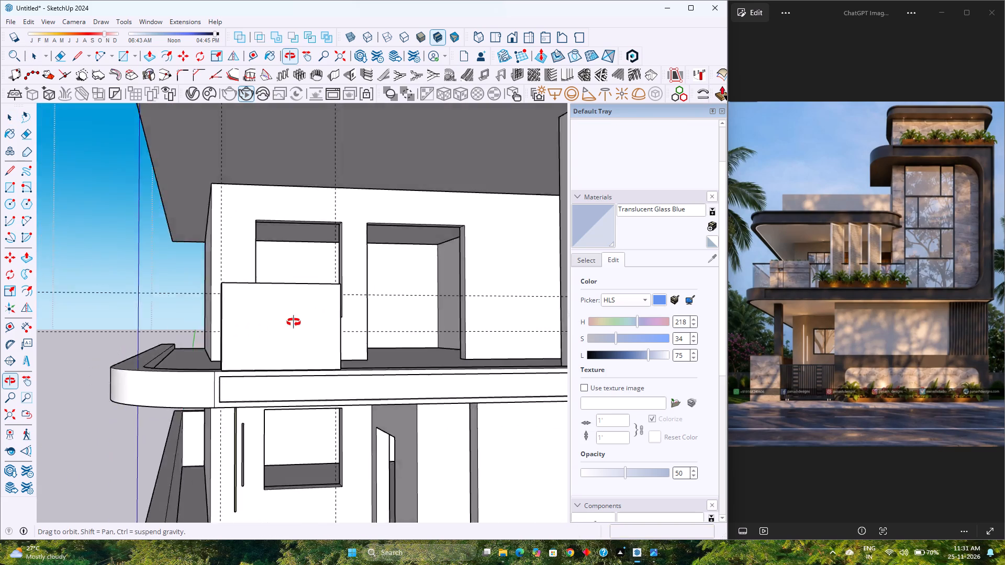
pyautogui.moveTo(294, 322); pyautogui.dragTo(312, 313, button='middle')
pyautogui.scroll(4, 275, 324)
pyautogui.scroll(-8, 275, 324)
pyautogui.scroll(1, 275, 324)
pyautogui.scroll(-4, 275, 324)
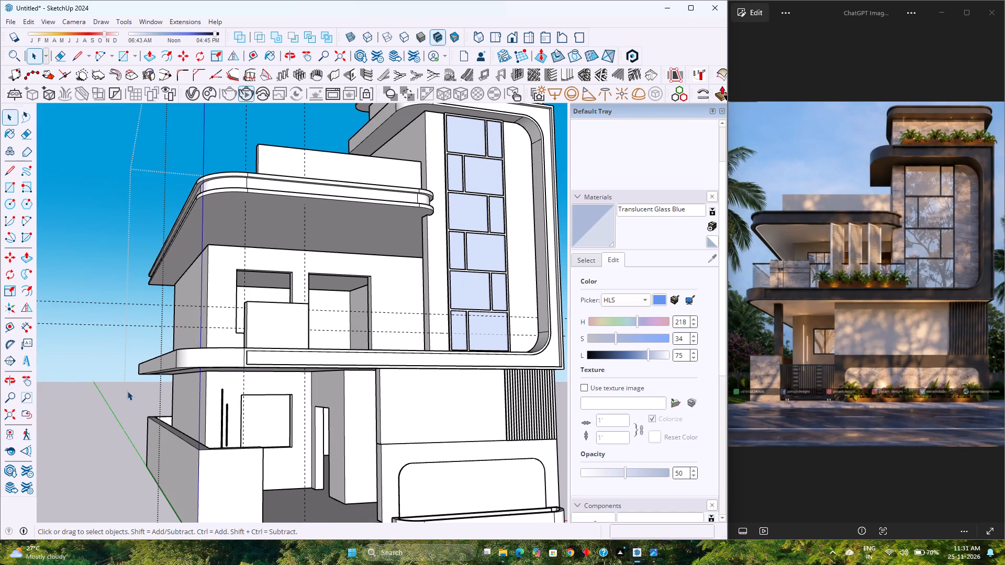
pyautogui.click(127, 391)
pyautogui.scroll(-2, 259, 366)
pyautogui.moveTo(264, 365); pyautogui.dragTo(199, 379, button='middle')
pyautogui.scroll(-4, 199, 379)
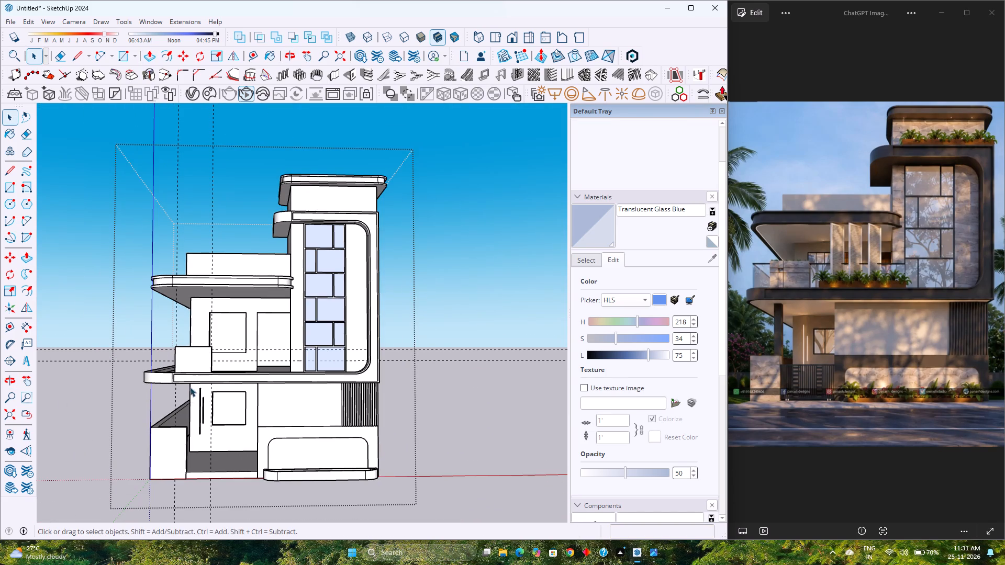
pyautogui.scroll(3, 184, 395)
pyautogui.scroll(-4, 184, 395)
pyautogui.scroll(4, 184, 395)
pyautogui.scroll(-4, 184, 395)
pyautogui.scroll(4, 184, 395)
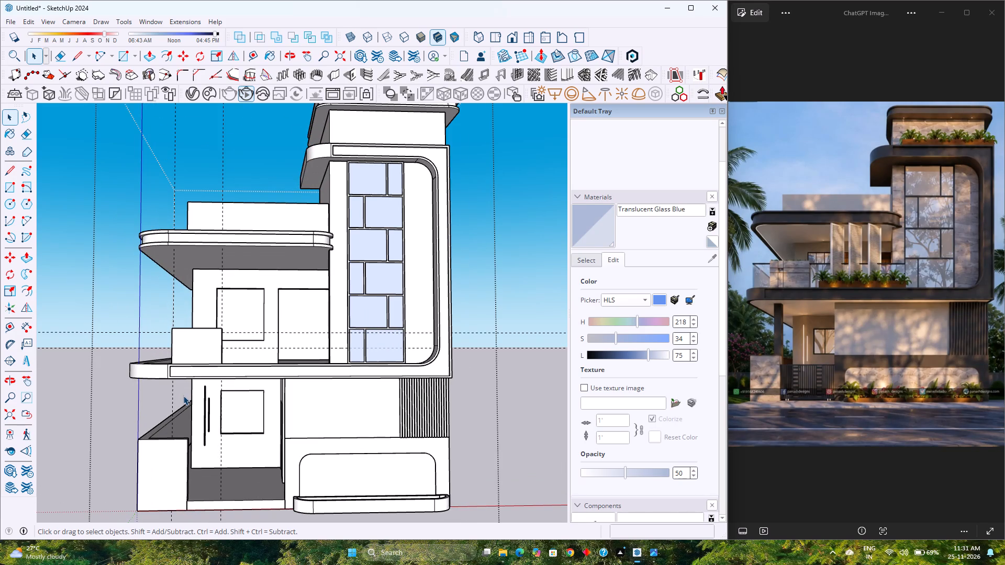
pyautogui.scroll(-2, 183, 395)
pyautogui.scroll(4, 179, 400)
pyautogui.scroll(-5, 179, 400)
pyautogui.scroll(4, 180, 400)
pyautogui.scroll(-4, 180, 400)
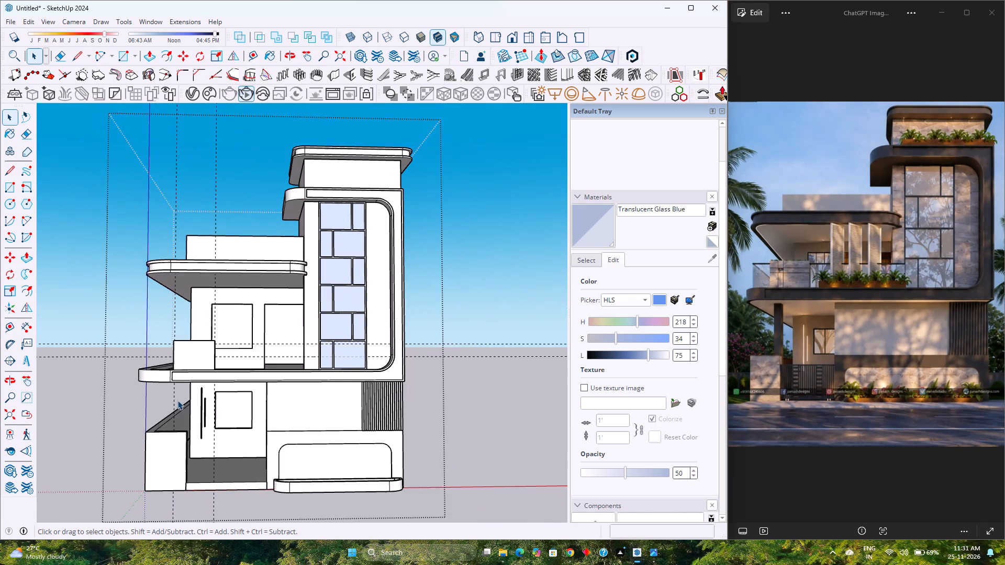
pyautogui.scroll(1, 177, 400)
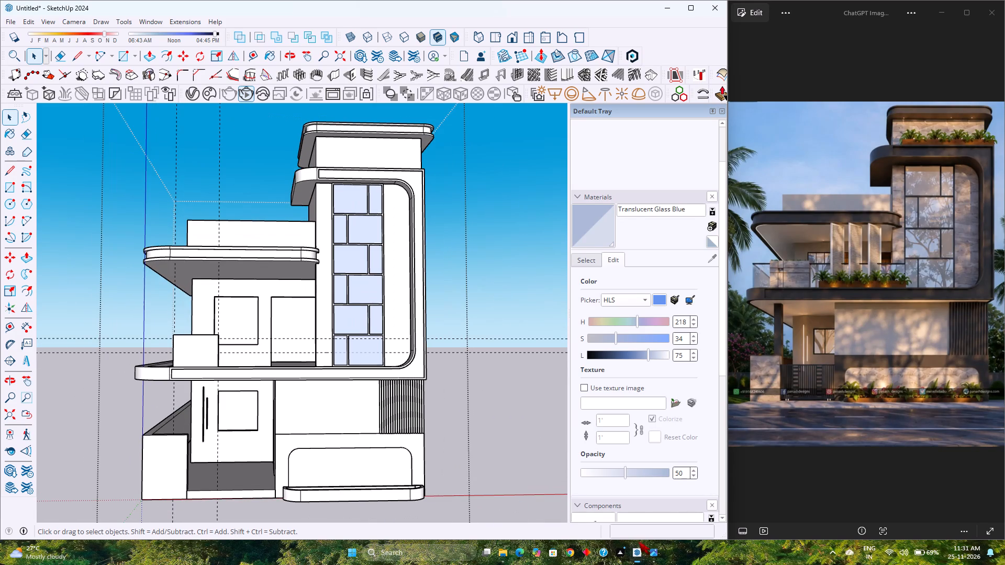
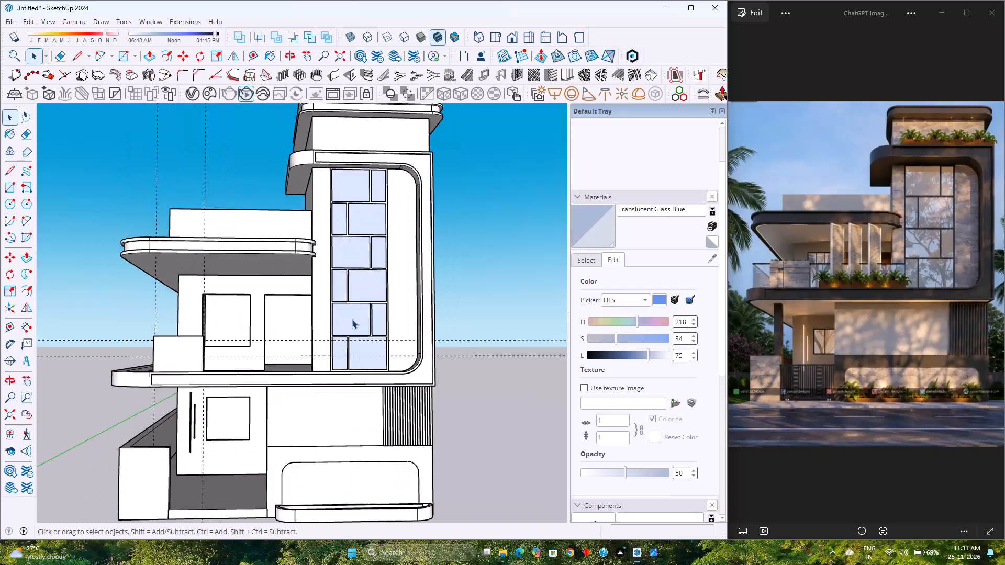
# Examine the front facade and first-floor balcony block from several angles against the reference image.
pyautogui.scroll(-4, 352, 319)
pyautogui.scroll(4, 349, 319)
pyautogui.scroll(-1, 349, 323)
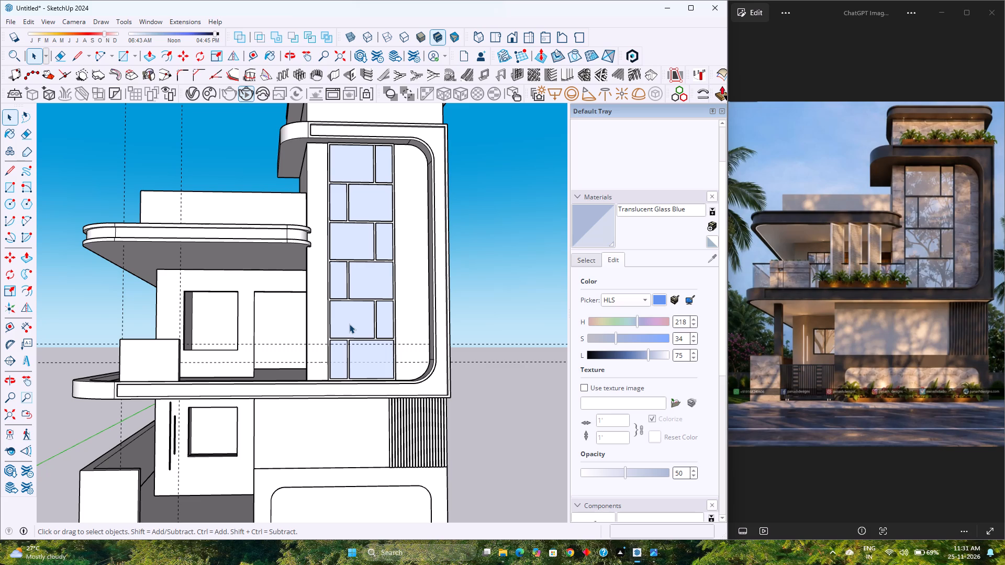
pyautogui.scroll(6, 349, 324)
pyautogui.scroll(-8, 359, 330)
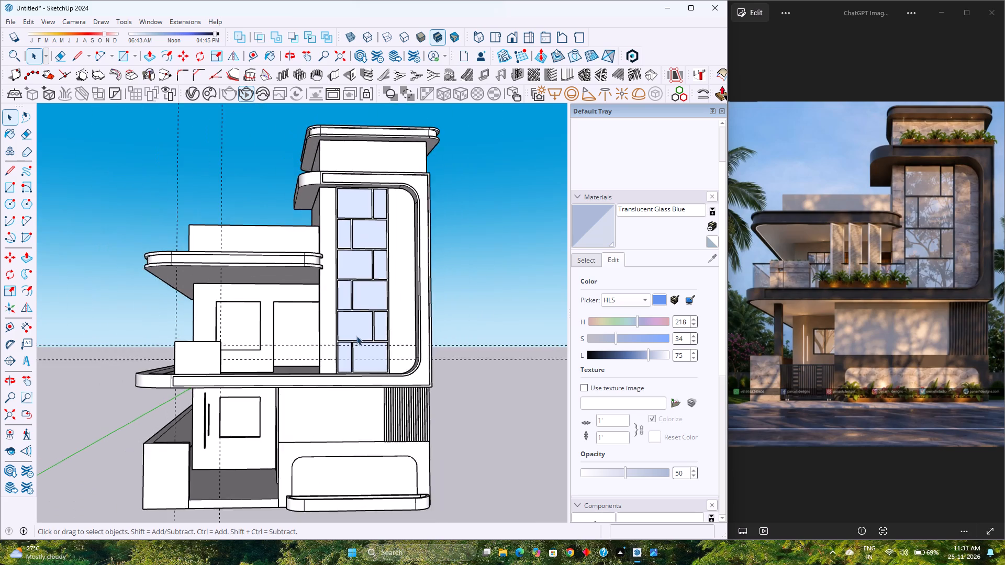
pyautogui.scroll(4, 356, 336)
pyautogui.scroll(-4, 356, 336)
pyautogui.scroll(3, 356, 337)
pyautogui.scroll(-1, 358, 334)
pyautogui.scroll(2, 360, 328)
pyautogui.scroll(-4, 360, 327)
pyautogui.scroll(4, 352, 313)
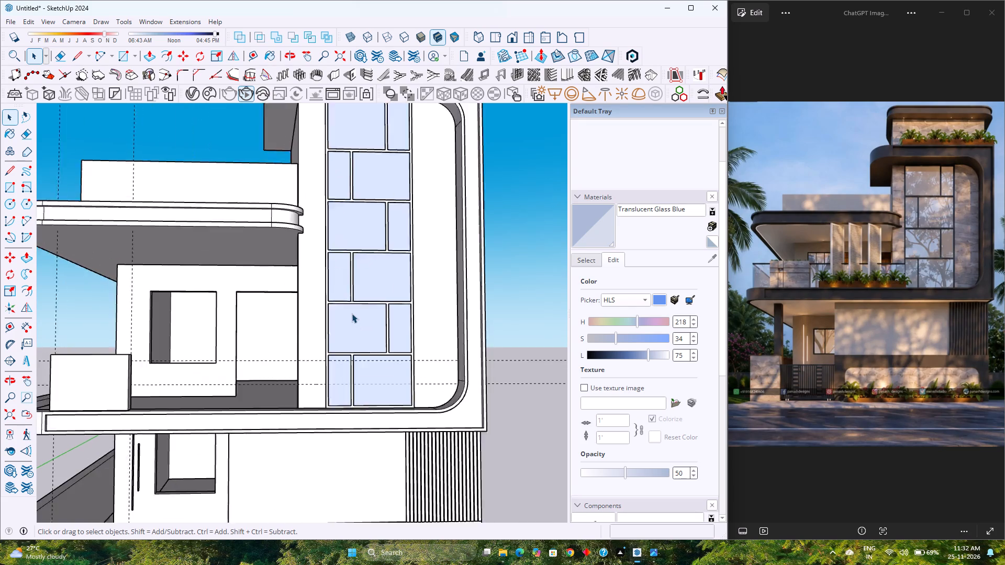
pyautogui.scroll(1, 352, 313)
pyautogui.scroll(-6, 352, 313)
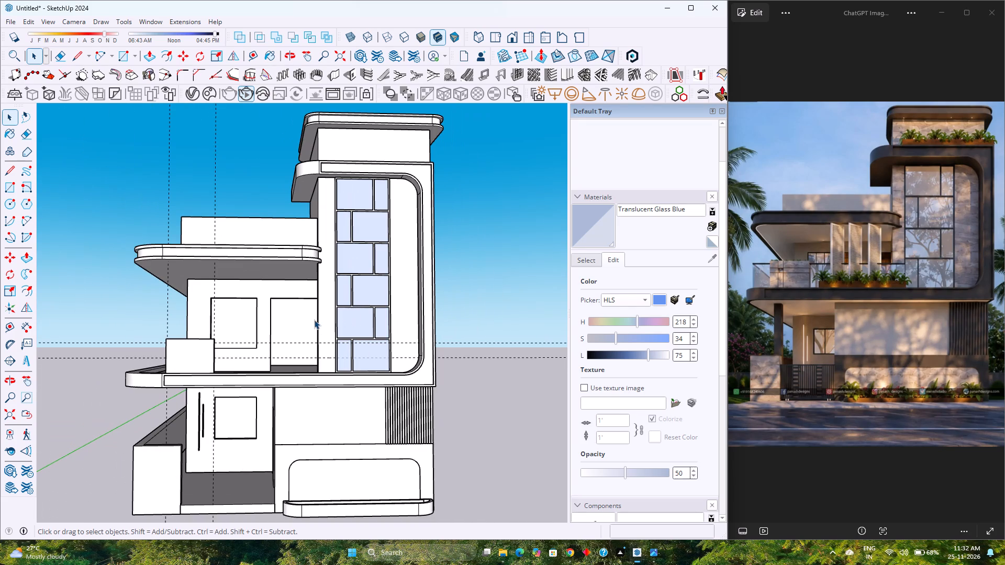
pyautogui.scroll(2, 238, 267)
pyautogui.moveTo(256, 274); pyautogui.dragTo(309, 263, button='middle')
pyautogui.middleClick(309, 263)
pyautogui.scroll(-4, 309, 263)
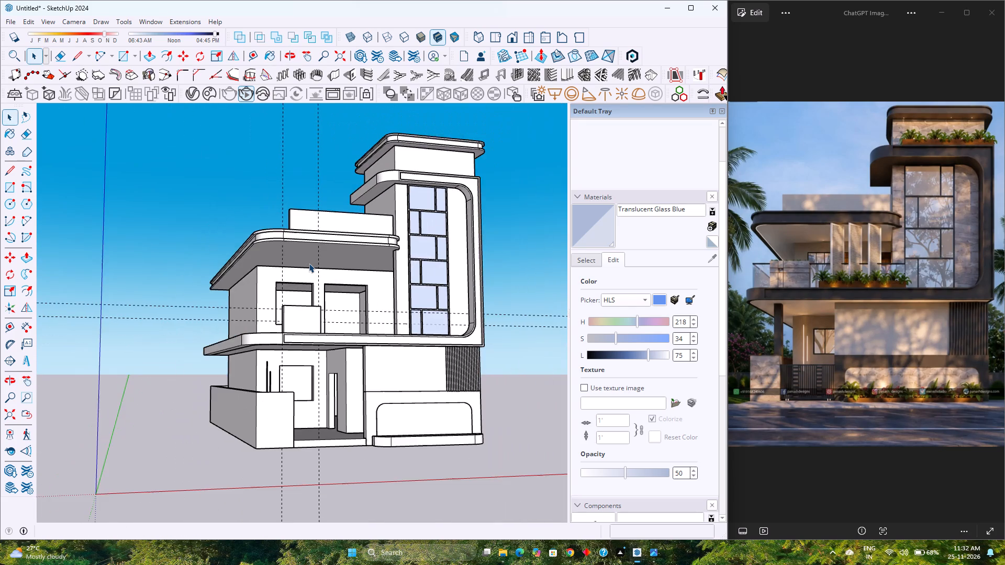
pyautogui.moveTo(368, 291); pyautogui.dragTo(330, 342, button='middle')
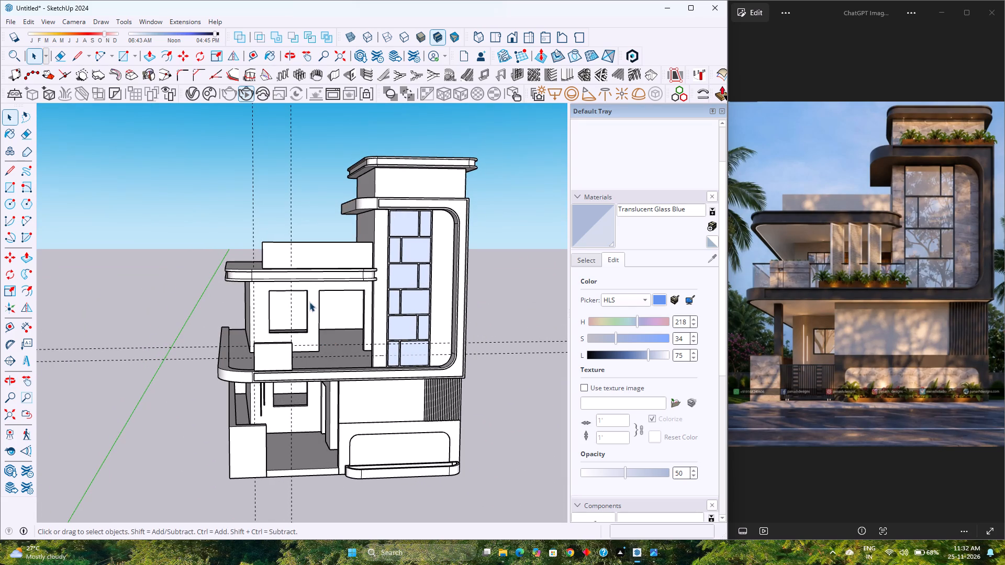
pyautogui.moveTo(339, 325); pyautogui.dragTo(306, 322, button='middle')
pyautogui.scroll(5, 311, 331)
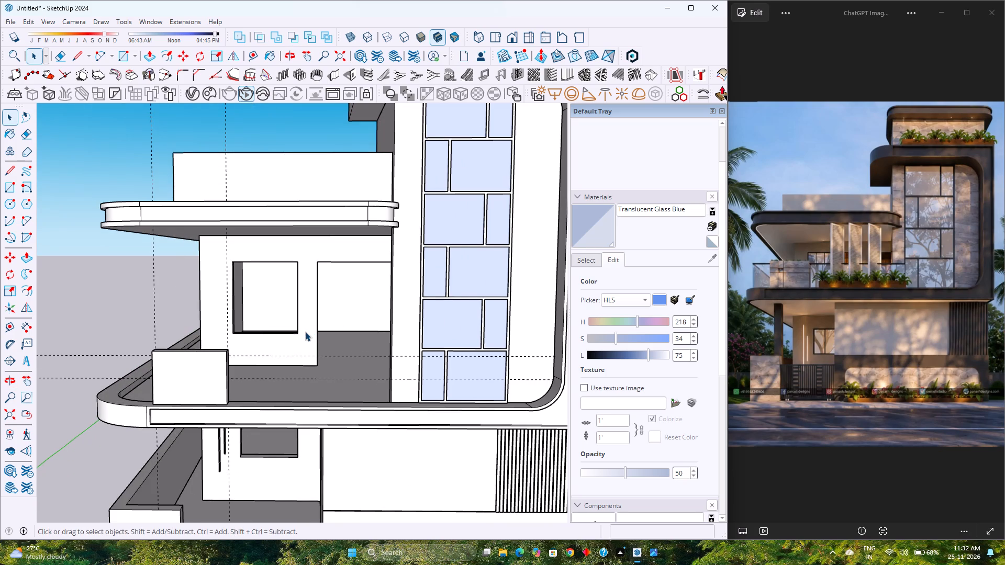
pyautogui.scroll(-3, 312, 316)
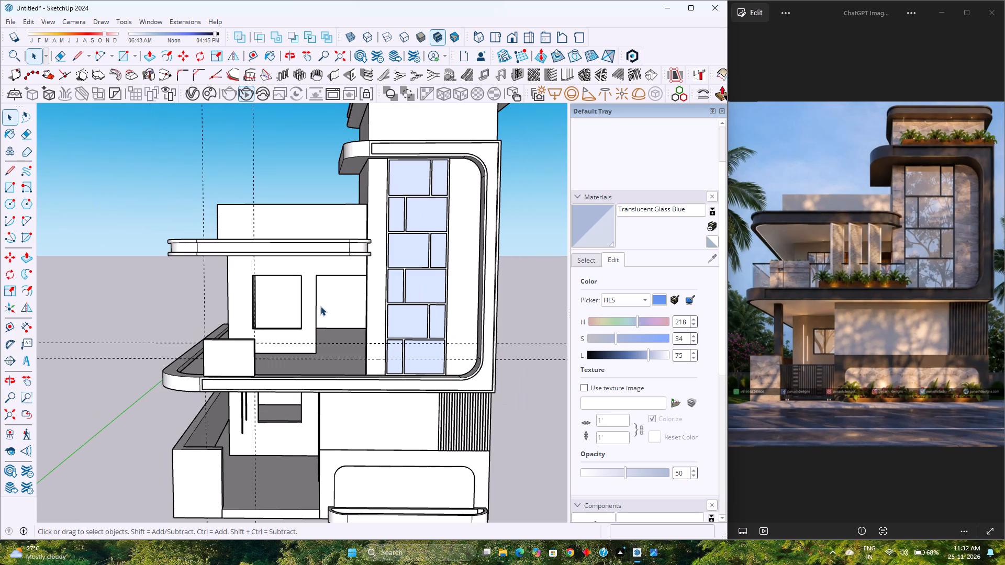
pyautogui.scroll(-3, 320, 306)
pyautogui.moveTo(320, 306); pyautogui.dragTo(508, 468, button='middle')
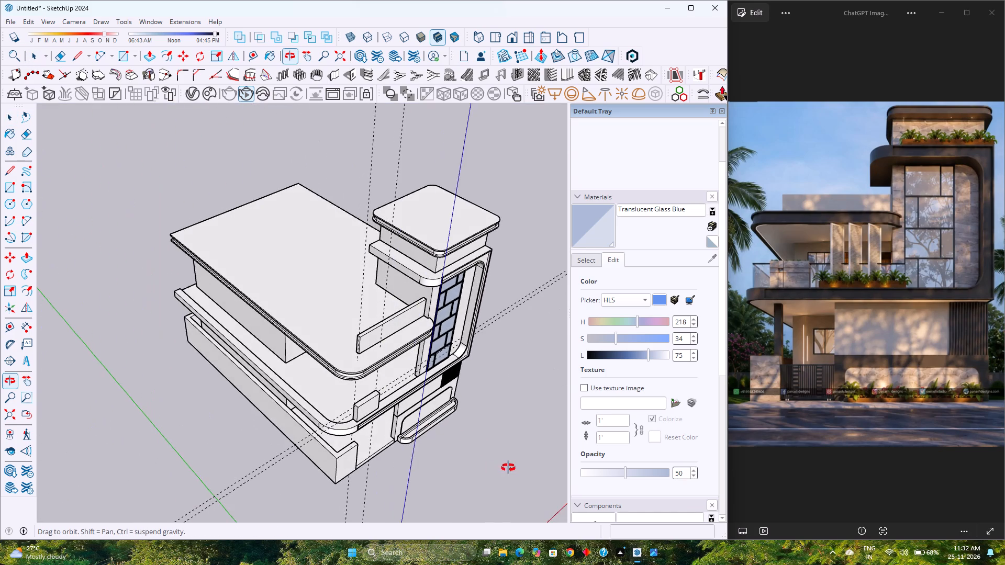
pyautogui.moveTo(508, 468); pyautogui.dragTo(508, 467, button='middle')
# Open the balcony block for editing, select its front face and place a vertical guide 10" in from the face's left edge.
pyautogui.scroll(5, 413, 388)
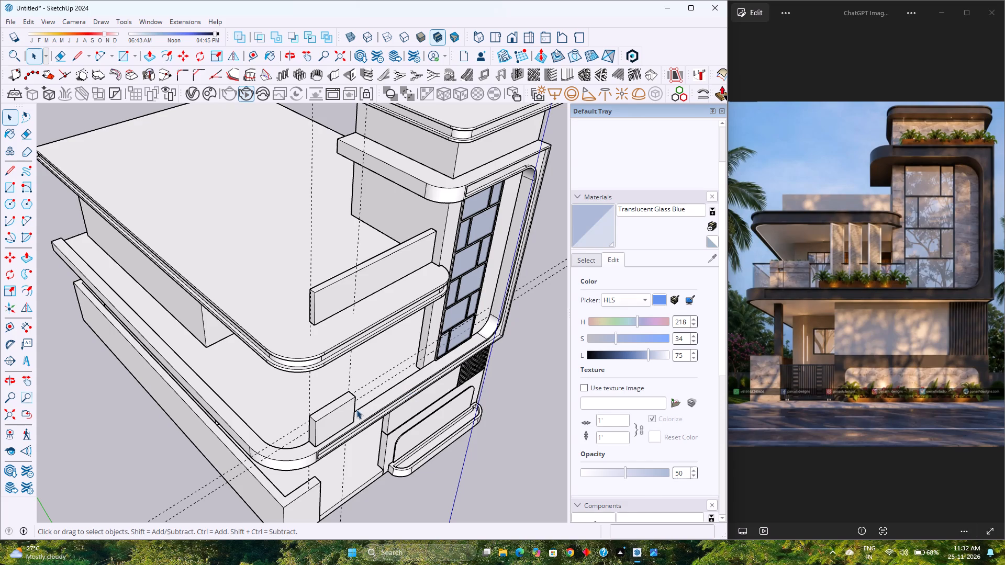
pyautogui.scroll(4, 336, 435)
pyautogui.moveTo(322, 437); pyautogui.dragTo(262, 394, button='middle')
pyautogui.middleClick(262, 393)
pyautogui.scroll(1, 262, 393)
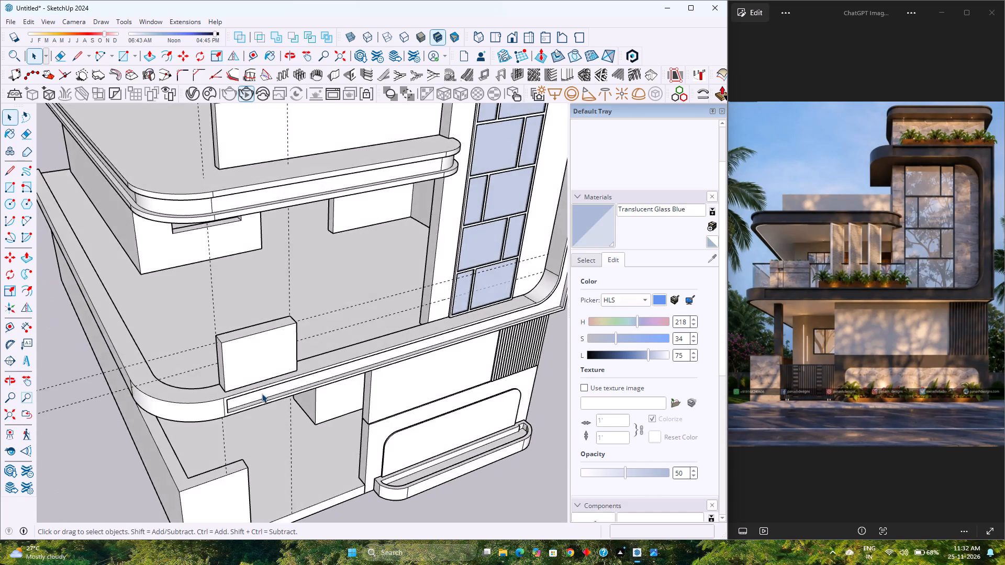
pyautogui.scroll(8, 262, 393)
pyautogui.doubleClick(194, 298)
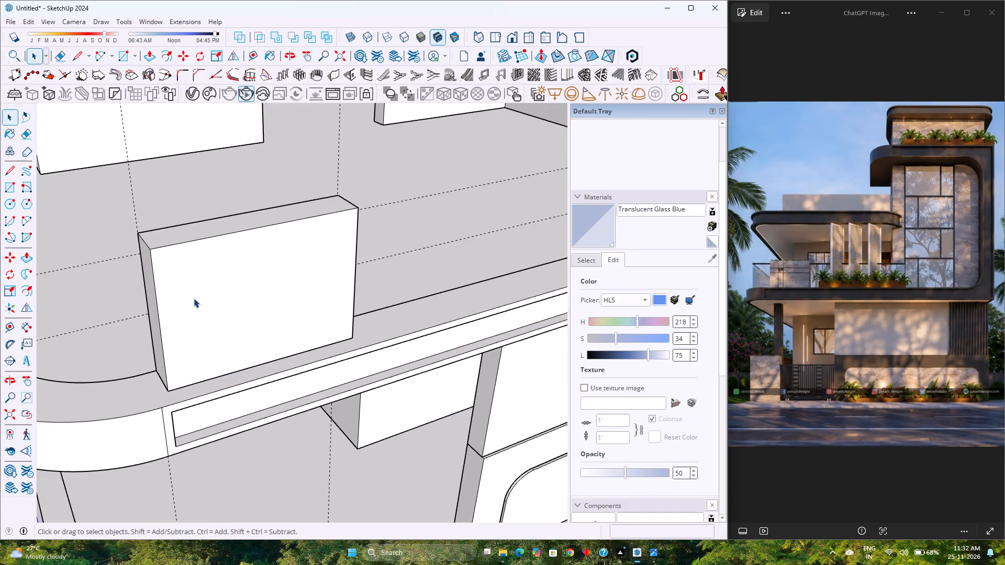
pyautogui.scroll(3, 194, 298)
pyautogui.click(210, 289)
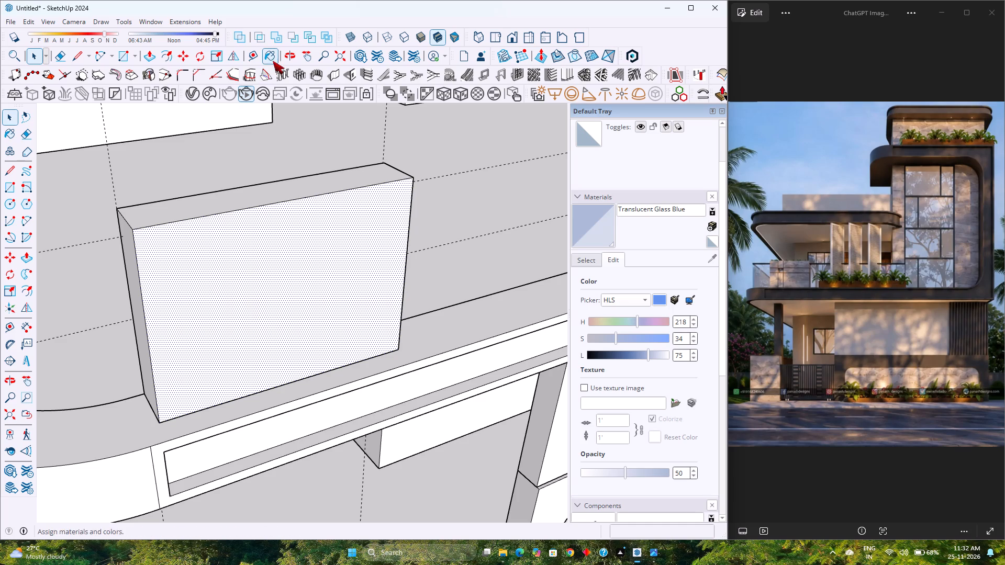
pyautogui.click(256, 54)
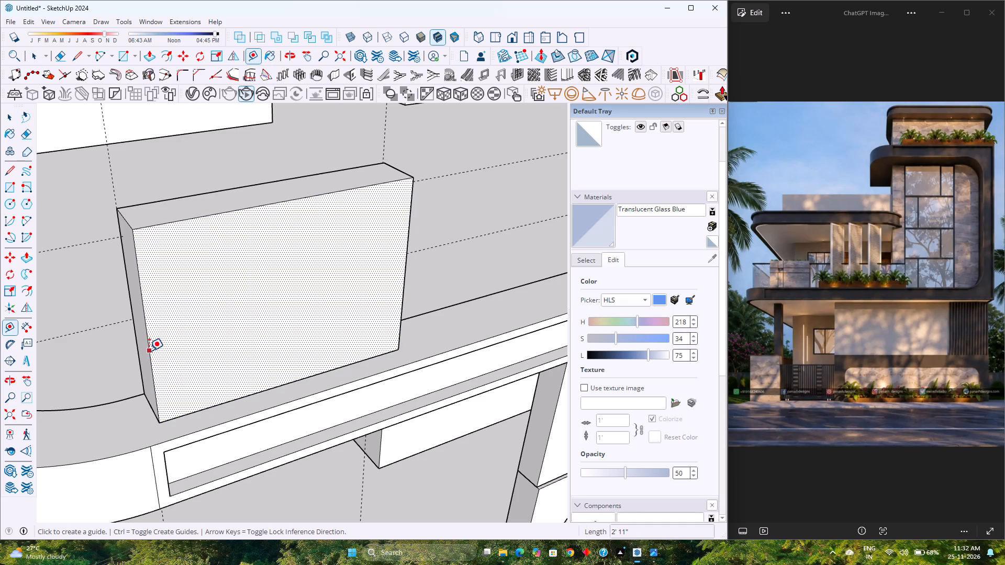
pyautogui.click(149, 351)
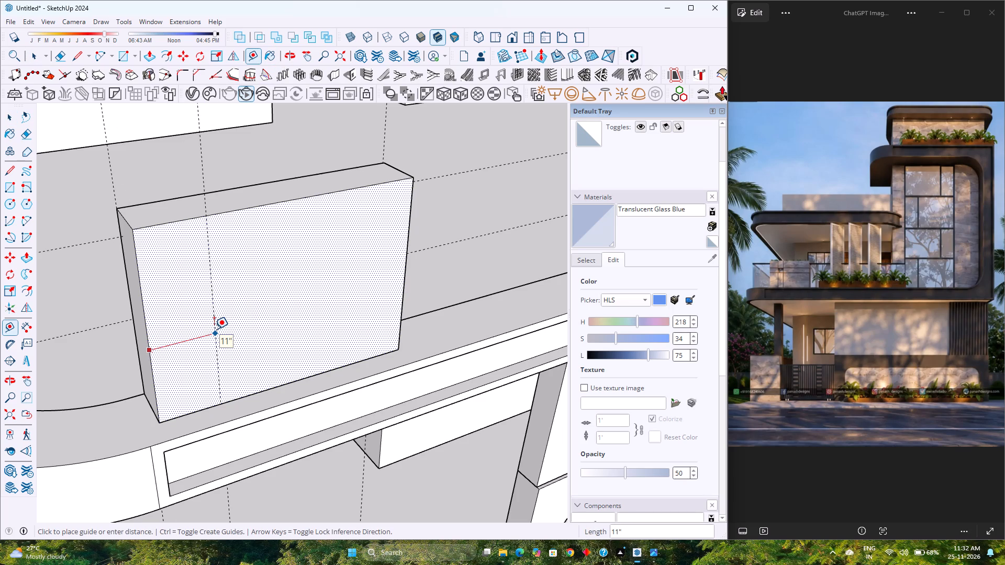
pyautogui.press('1')
pyautogui.press('0')
pyautogui.press('Return')
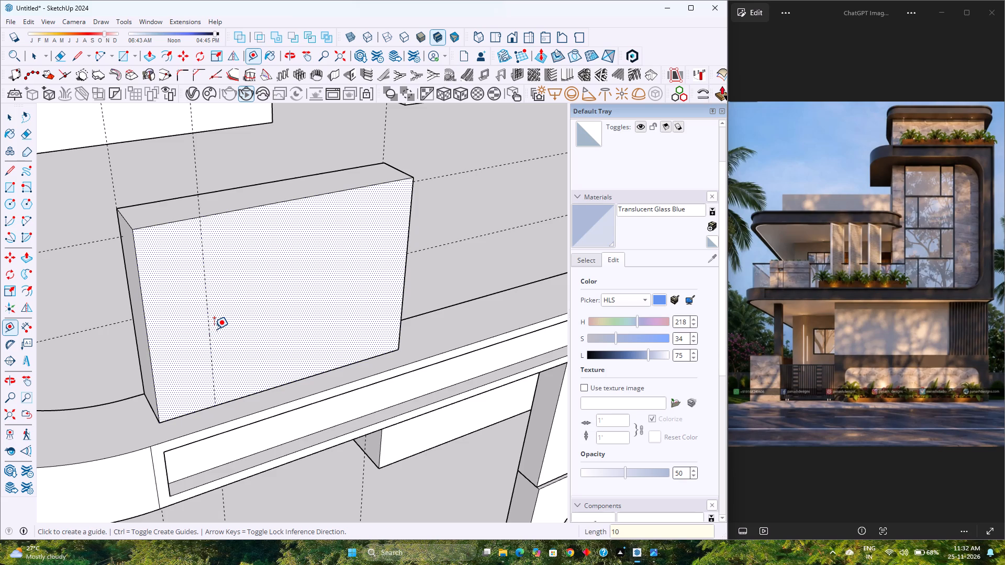
# Place a second vertical guide on the block's front face, 10" to the right of the first one.
pyautogui.click(206, 255)
pyautogui.press('Escape')
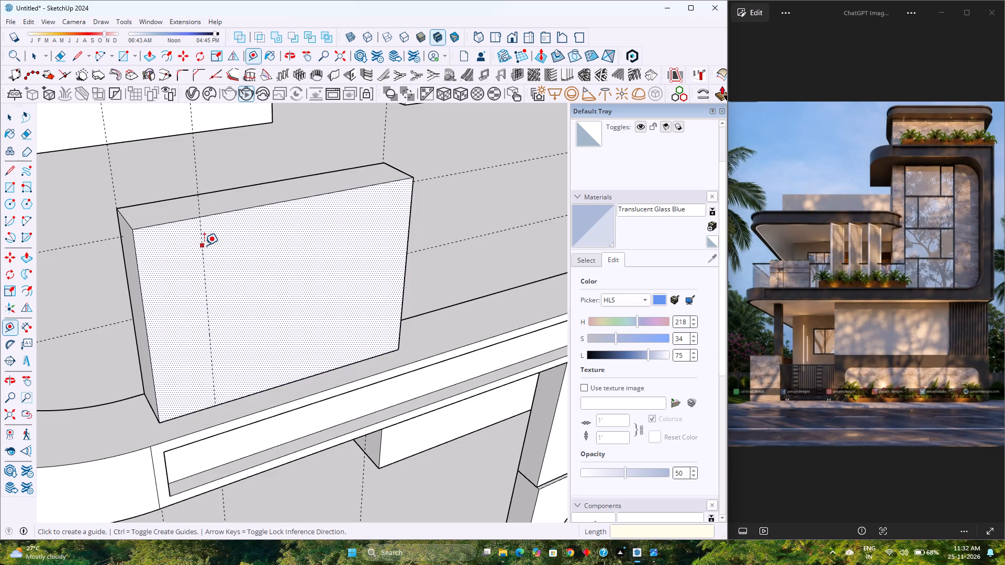
pyautogui.click(203, 245)
pyautogui.write('10')
pyautogui.press('Return')
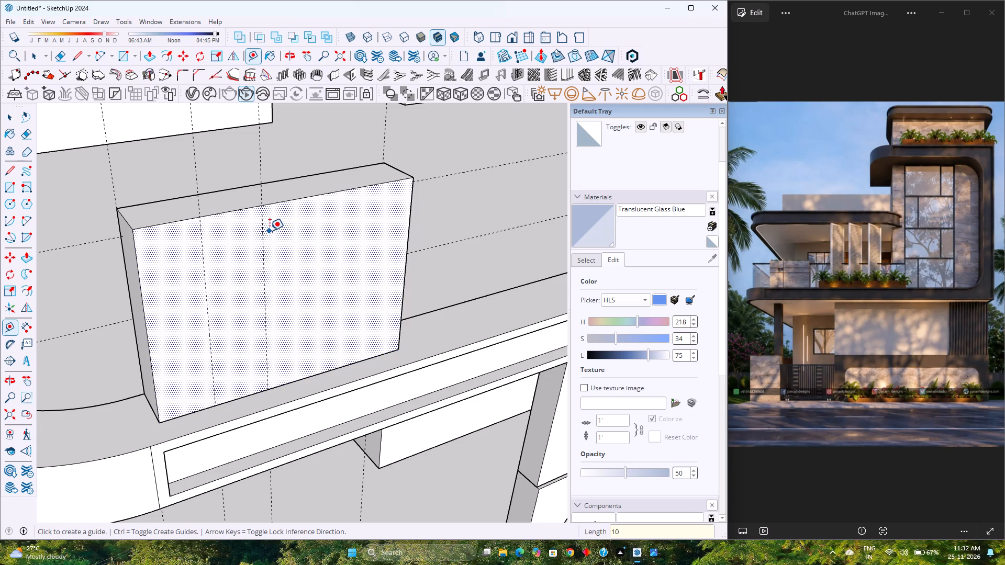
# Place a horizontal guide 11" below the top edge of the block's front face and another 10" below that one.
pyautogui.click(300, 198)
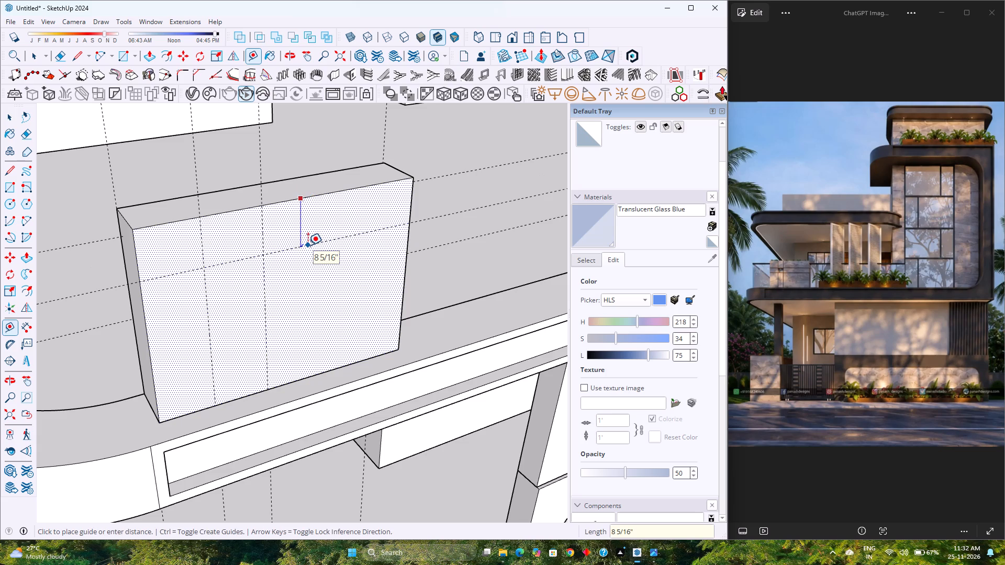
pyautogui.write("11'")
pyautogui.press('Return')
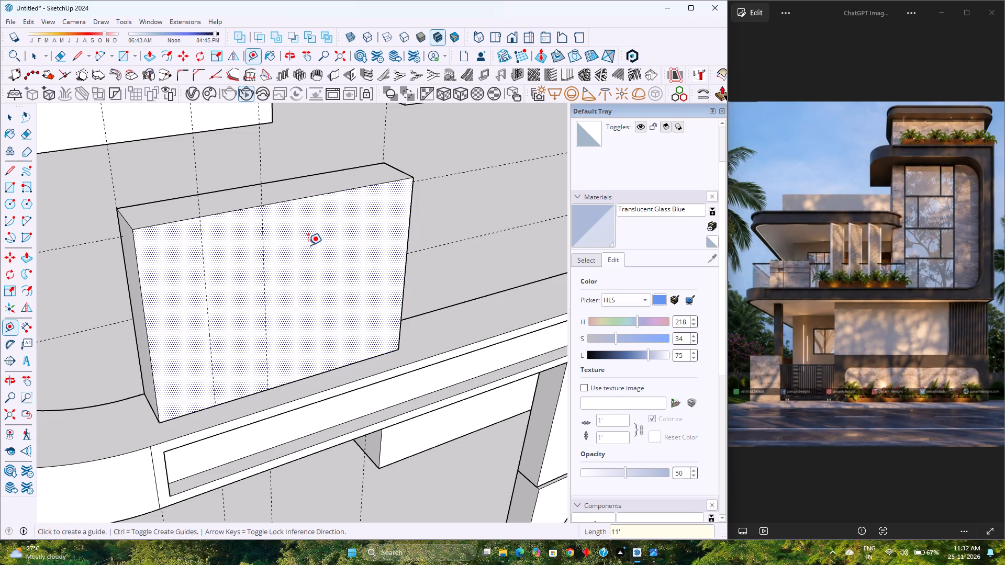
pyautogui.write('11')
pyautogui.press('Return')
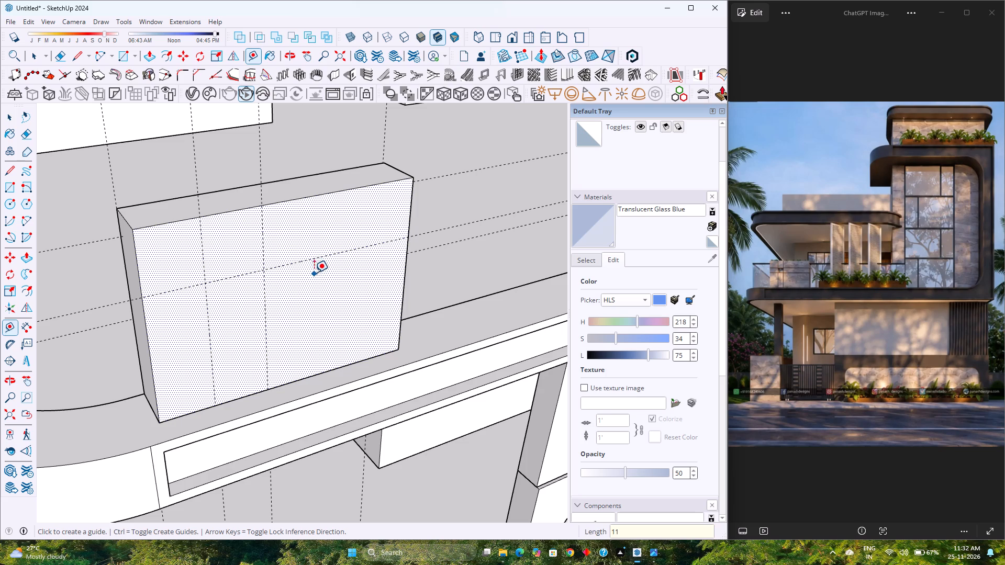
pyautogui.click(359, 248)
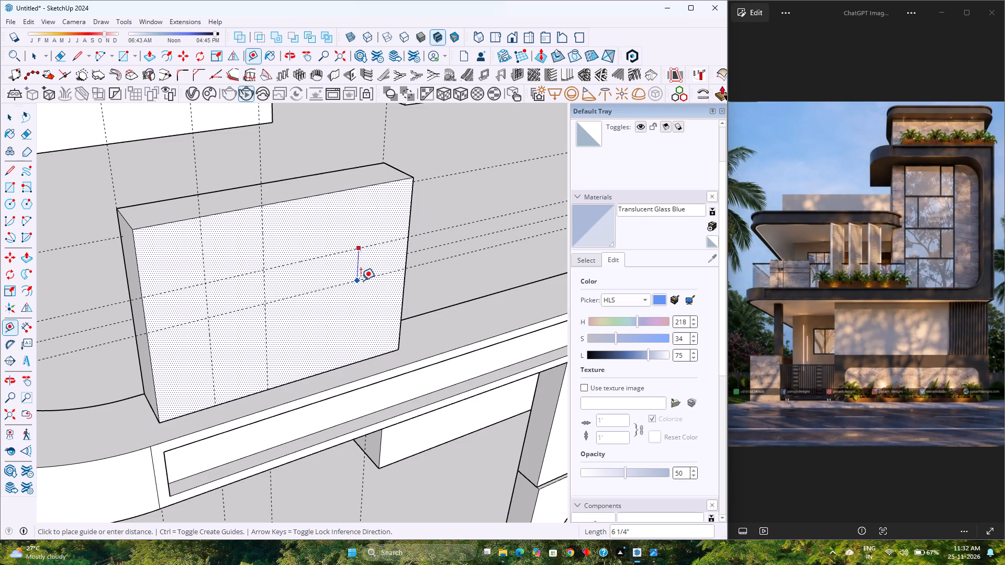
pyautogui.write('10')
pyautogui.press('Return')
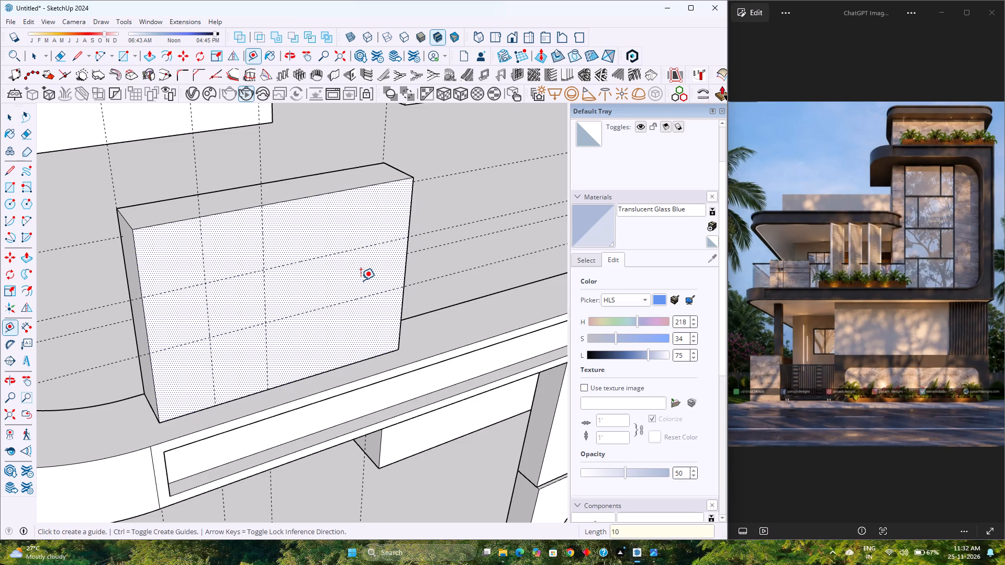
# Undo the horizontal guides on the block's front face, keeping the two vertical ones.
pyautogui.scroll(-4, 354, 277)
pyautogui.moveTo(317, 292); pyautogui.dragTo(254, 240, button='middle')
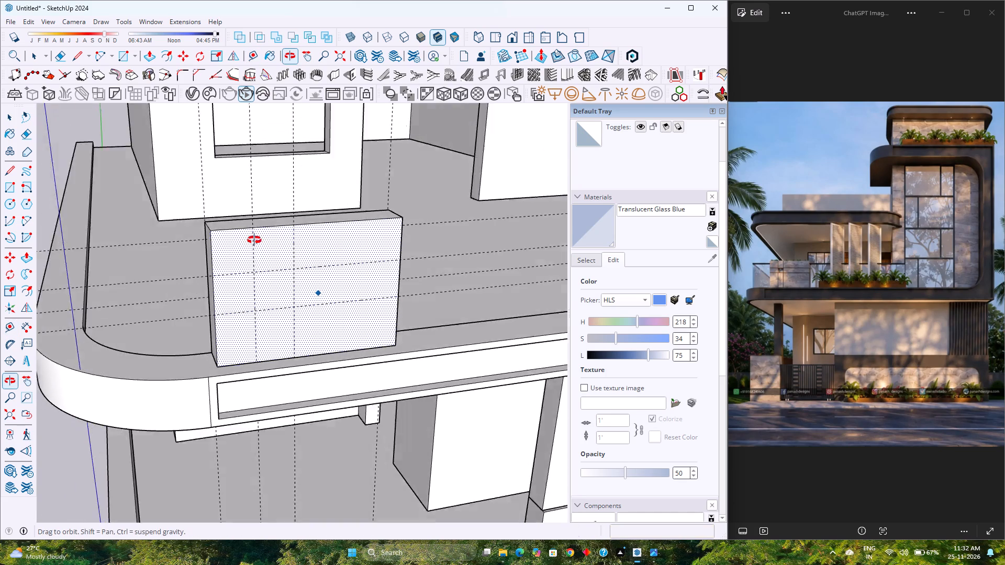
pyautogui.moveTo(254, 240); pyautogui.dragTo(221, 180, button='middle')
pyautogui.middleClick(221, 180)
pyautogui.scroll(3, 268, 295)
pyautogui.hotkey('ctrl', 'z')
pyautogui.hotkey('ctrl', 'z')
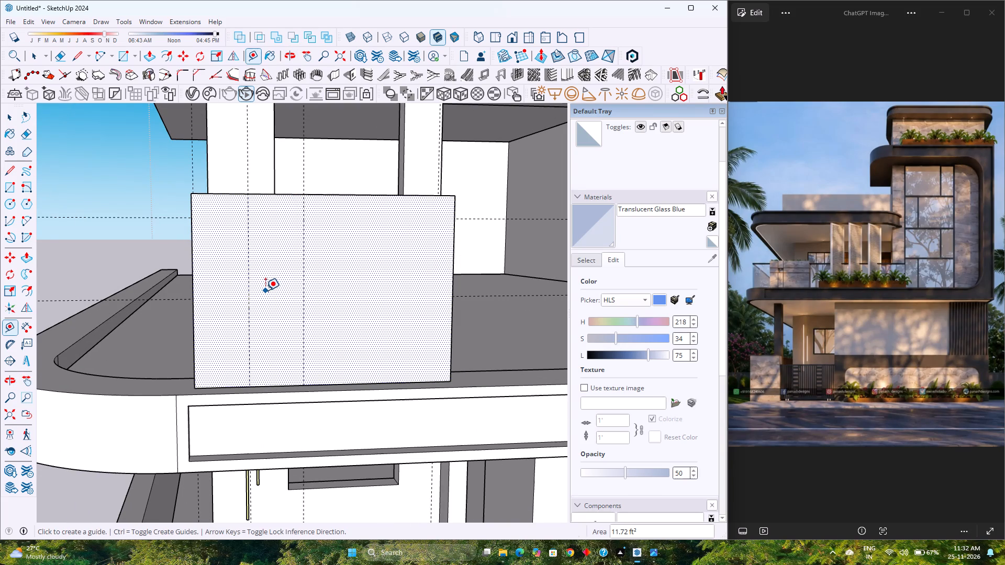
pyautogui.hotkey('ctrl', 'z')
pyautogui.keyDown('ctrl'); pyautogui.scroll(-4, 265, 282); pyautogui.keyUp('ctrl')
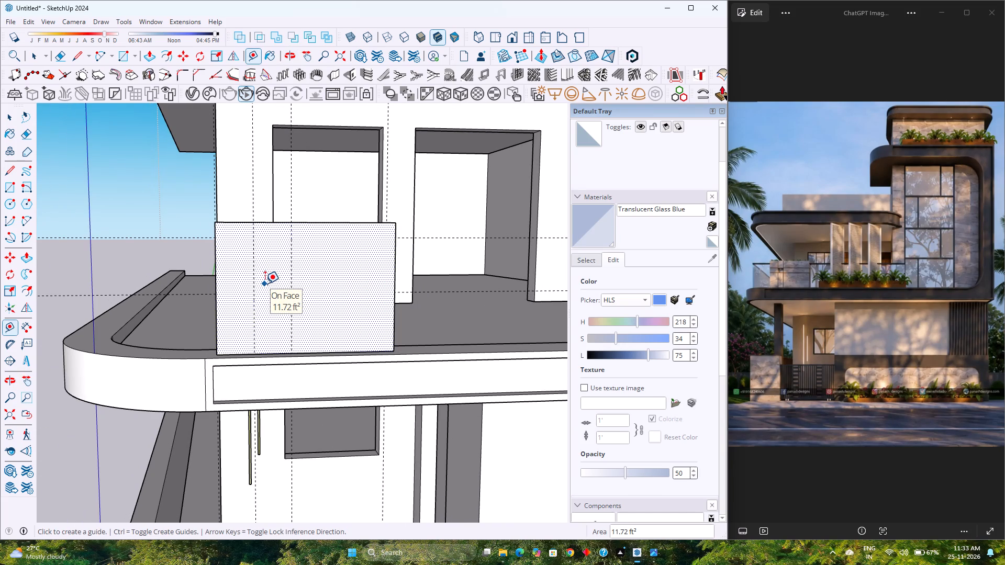
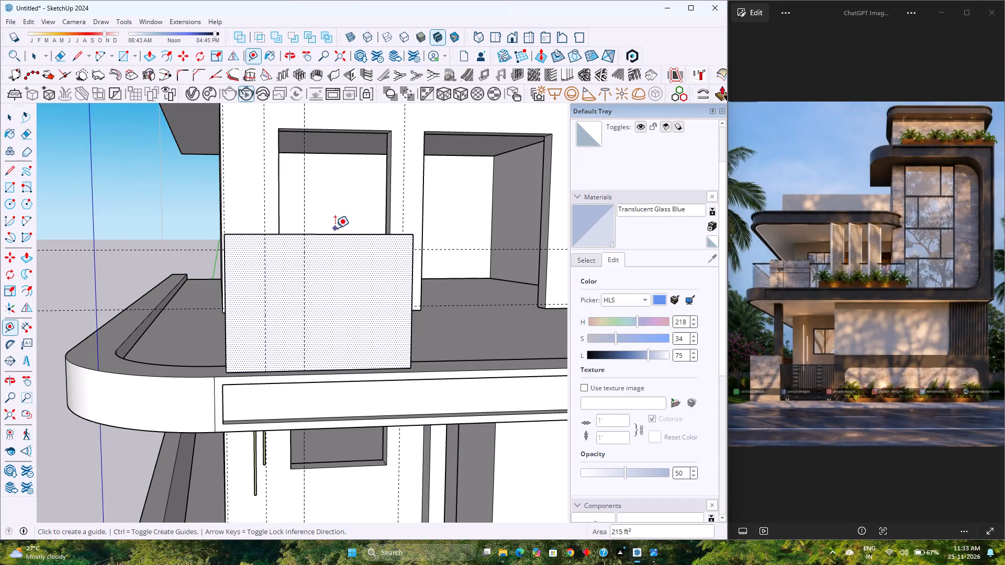
# Place a horizontal guide 11" below the top edge of the block's front face and another 6" below that one.
pyautogui.click(334, 234)
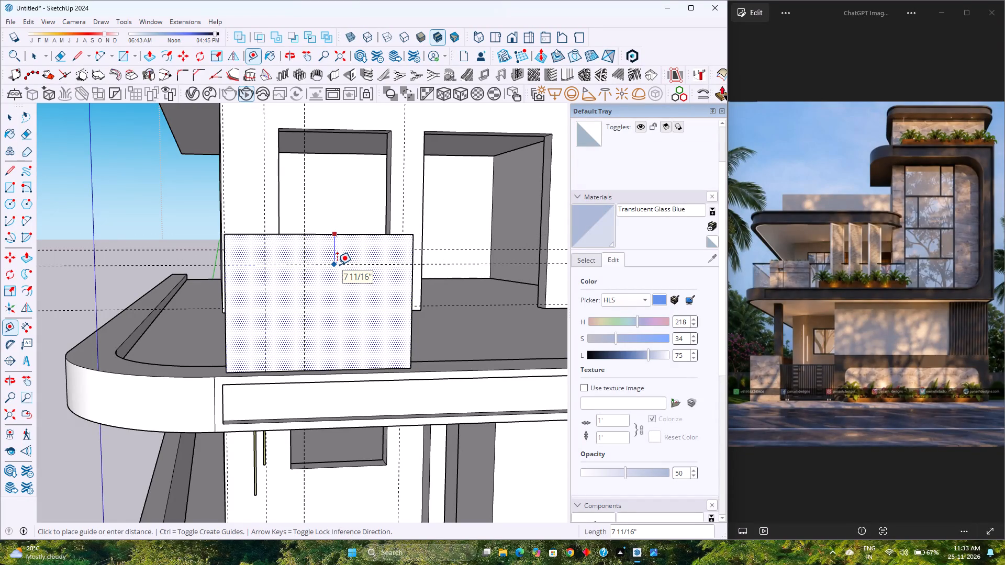
pyautogui.write("11'")
pyautogui.press('Return')
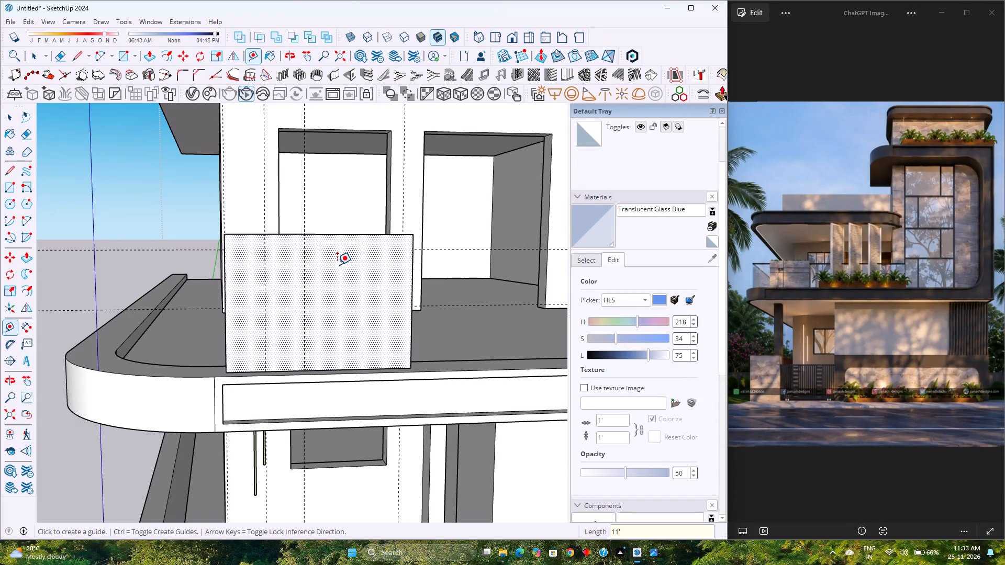
pyautogui.write('11')
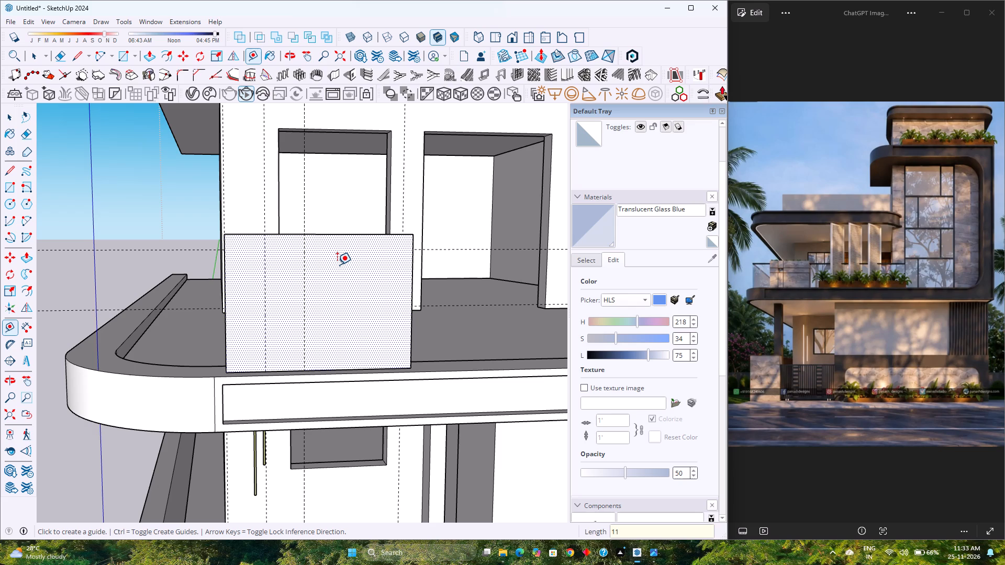
pyautogui.press('Return')
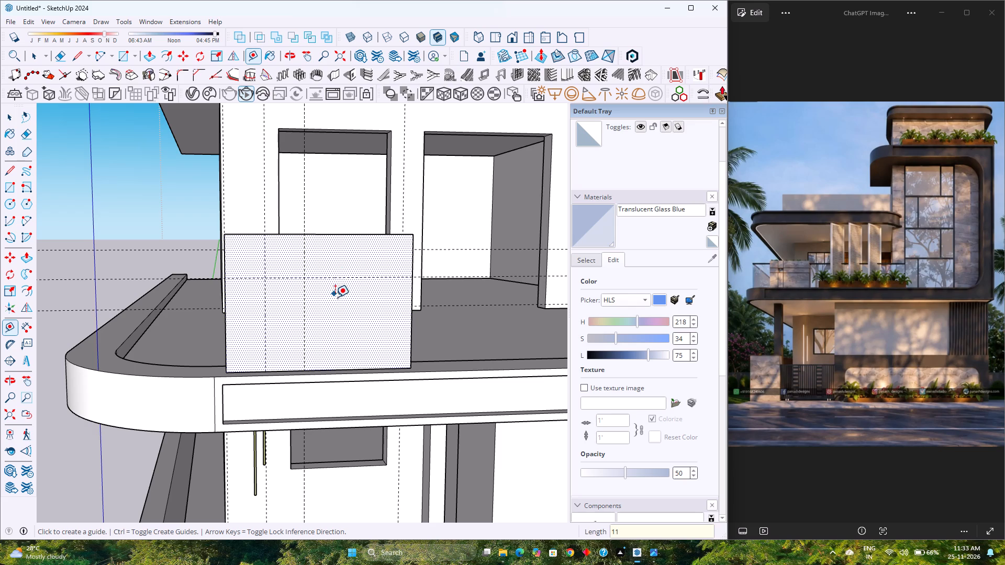
pyautogui.click(362, 279)
pyautogui.press('6')
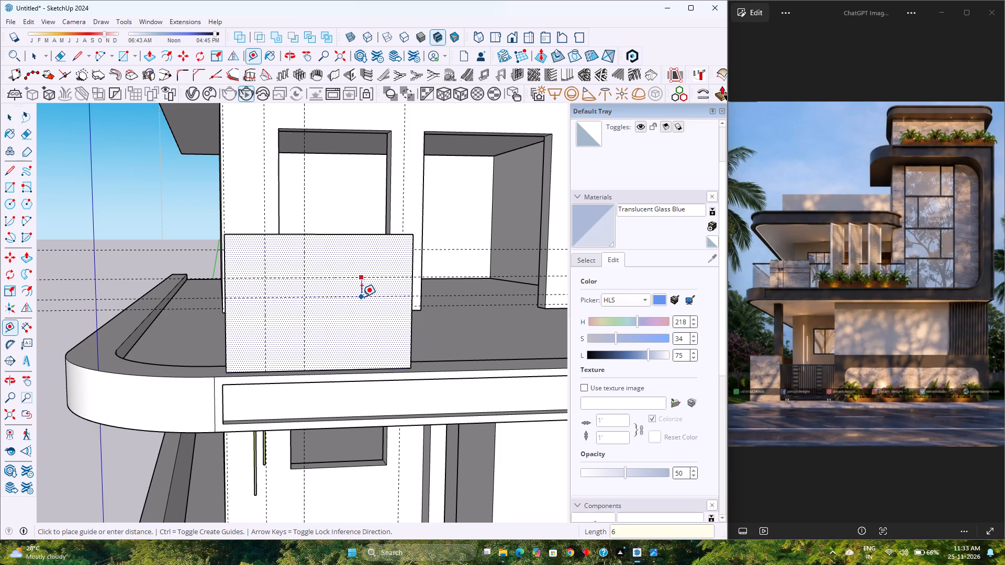
pyautogui.press('Return')
# Draw a 1/2" square on the block's top face, starting where the first vertical guide meets the front edge.
pyautogui.scroll(-2, 362, 297)
pyautogui.moveTo(362, 297); pyautogui.dragTo(311, 254, button='middle')
pyautogui.middleClick(311, 254)
pyautogui.middleClick(311, 254)
pyautogui.scroll(2, 310, 254)
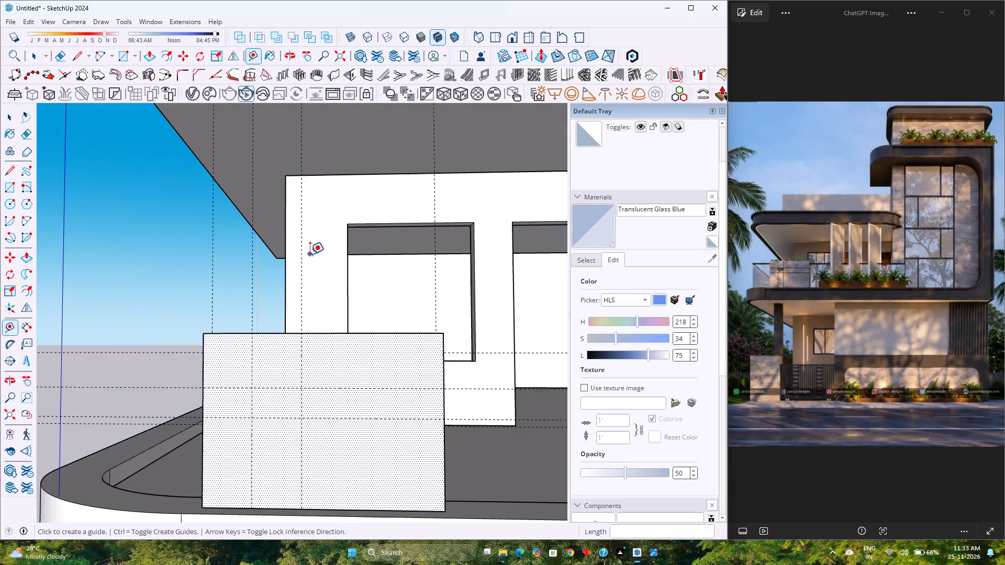
pyautogui.scroll(-5, 309, 254)
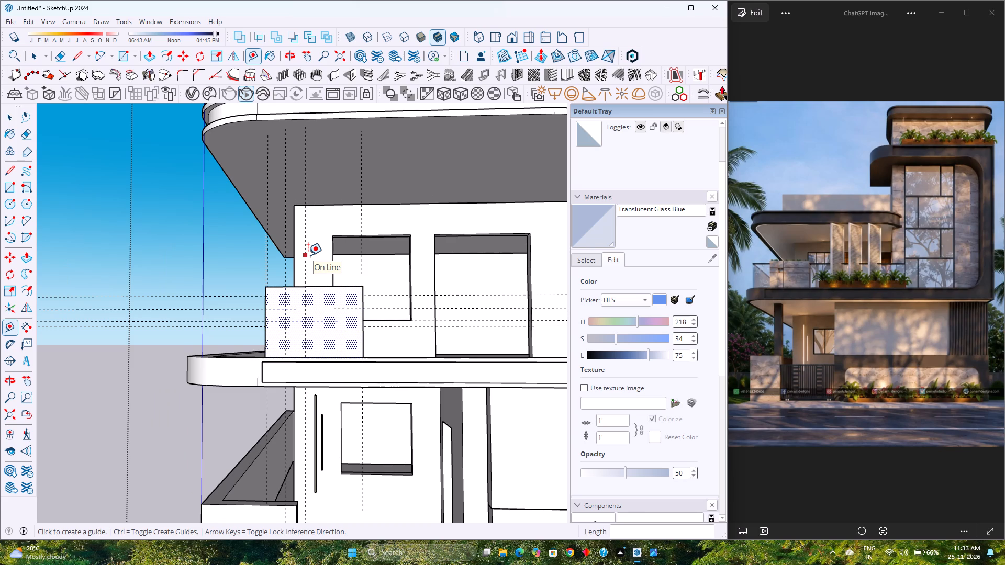
pyautogui.scroll(4, 308, 255)
pyautogui.scroll(-4, 308, 255)
pyautogui.moveTo(314, 275); pyautogui.dragTo(385, 359, button='middle')
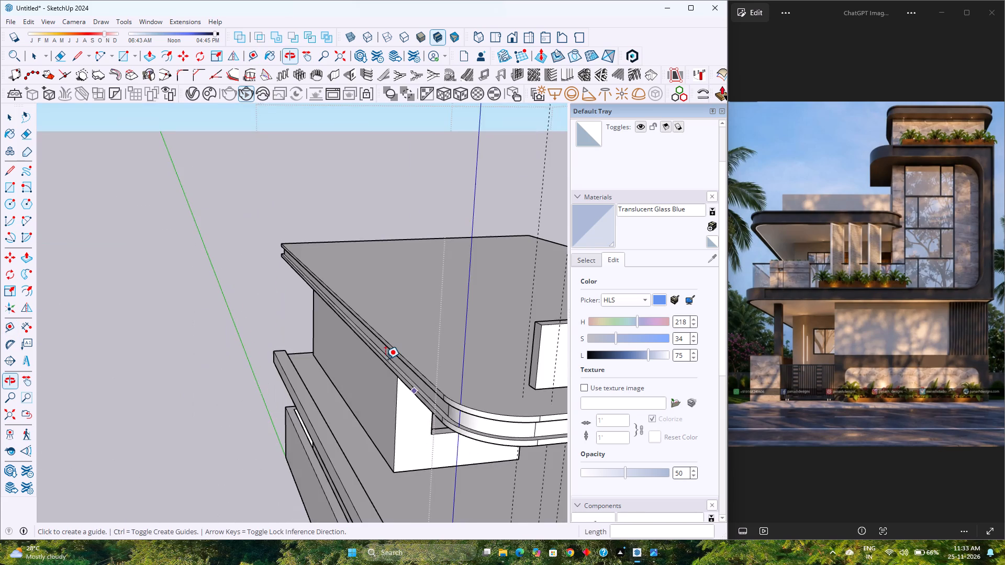
pyautogui.scroll(-6, 385, 359)
pyautogui.keyDown('shift'); pyautogui.moveTo(371, 390); pyautogui.dragTo(213, 201, button='middle'); pyautogui.keyUp('shift')
pyautogui.scroll(-2, 214, 198)
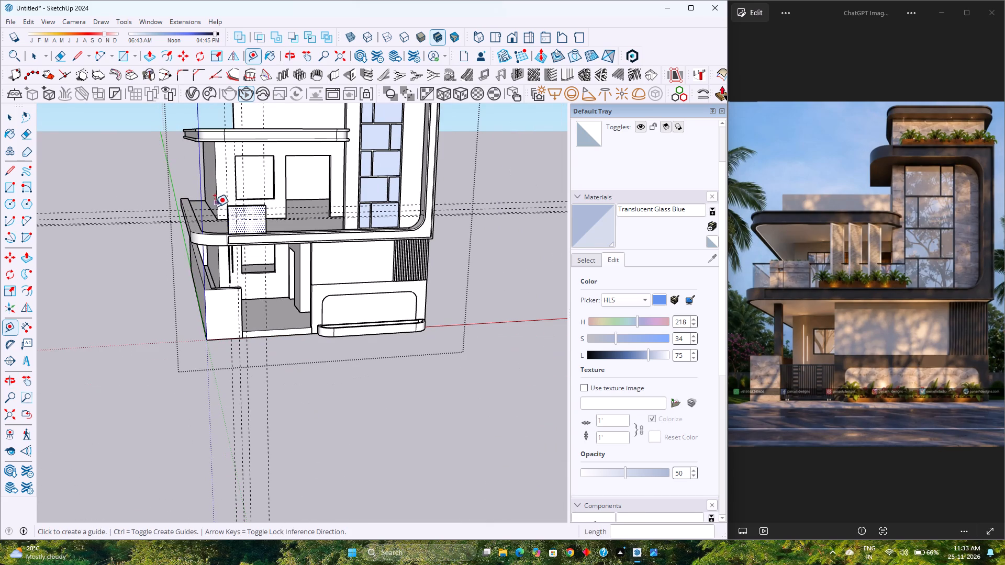
pyautogui.click(76, 60)
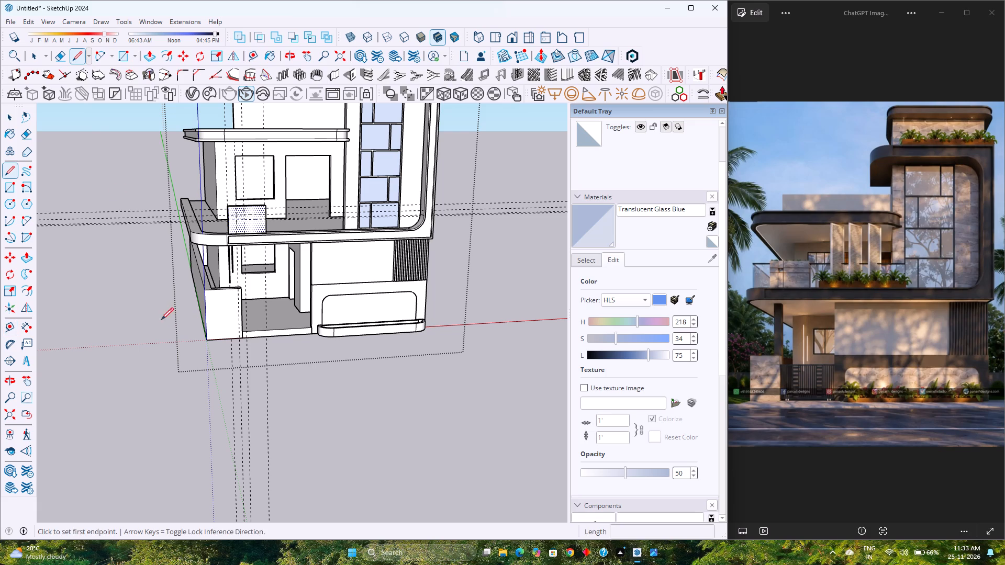
pyautogui.moveTo(220, 211); pyautogui.dragTo(269, 310, button='middle')
pyautogui.scroll(9, 271, 278)
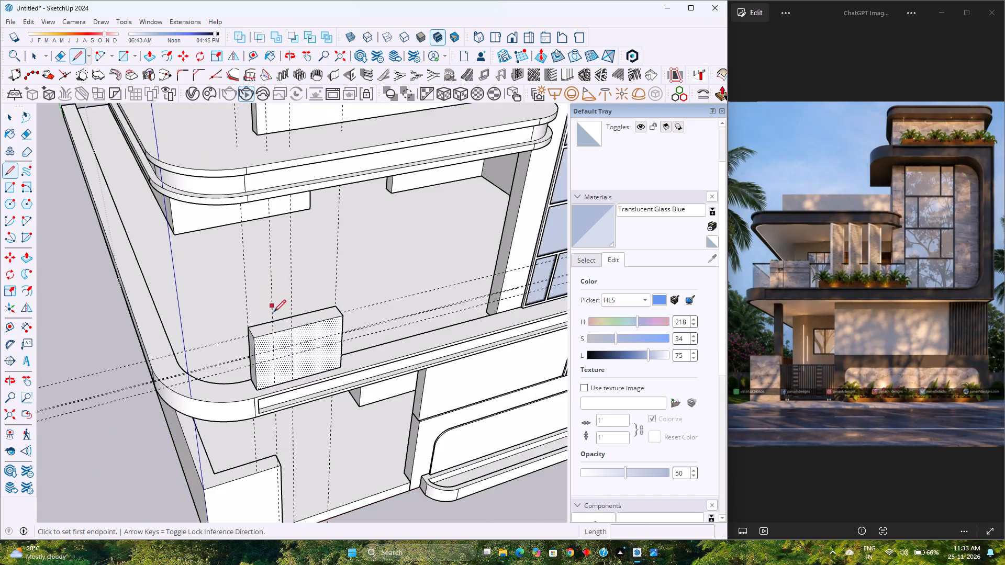
pyautogui.scroll(15, 274, 312)
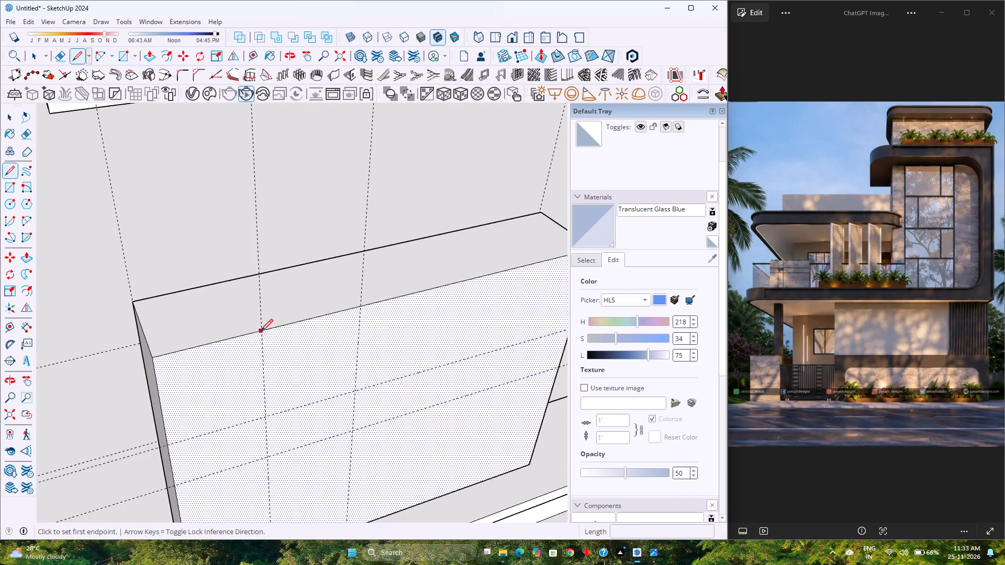
pyautogui.scroll(2, 262, 331)
pyautogui.moveTo(262, 331); pyautogui.dragTo(318, 384, button='middle')
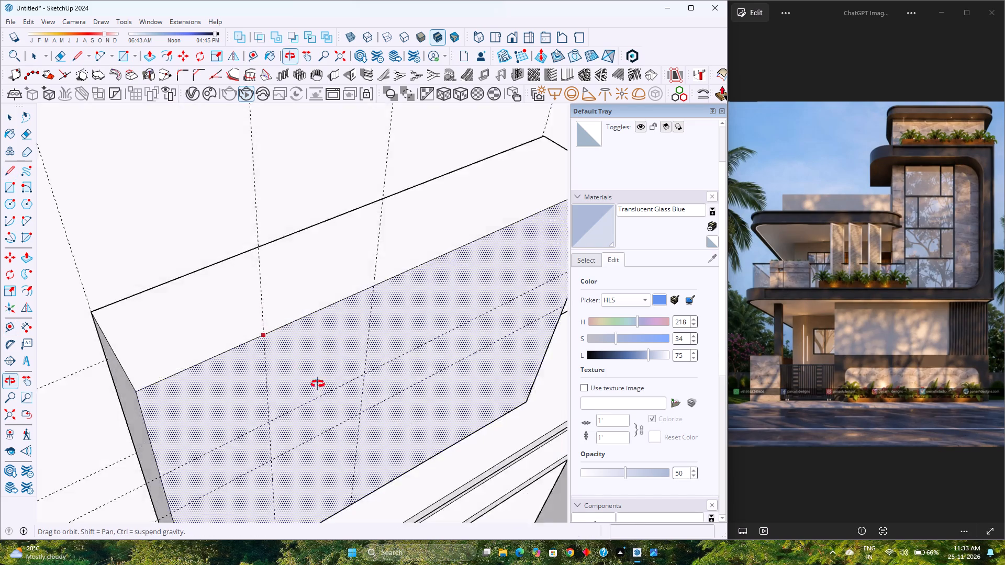
pyautogui.moveTo(318, 384); pyautogui.dragTo(388, 457, button='middle')
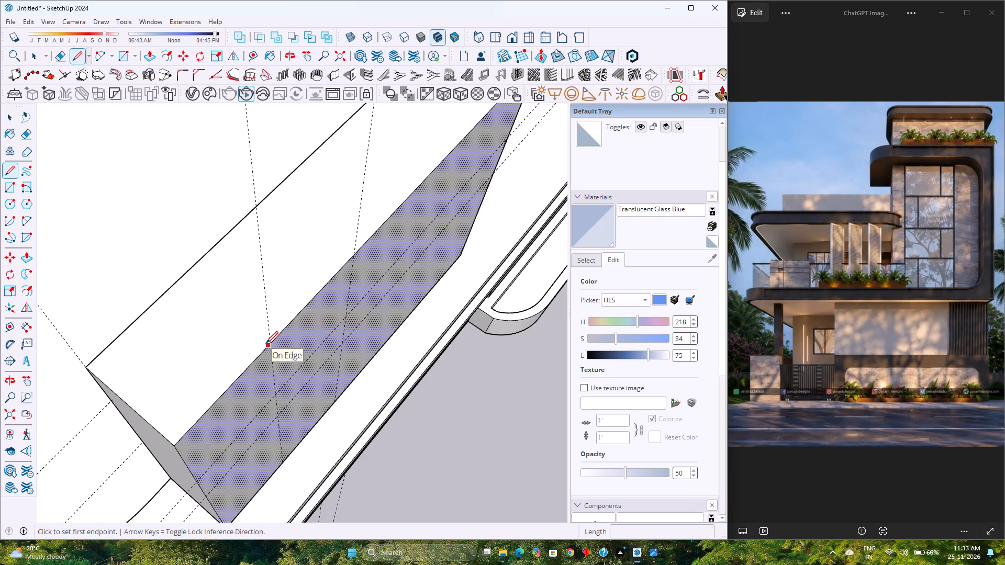
pyautogui.click(270, 343)
pyautogui.scroll(7, 256, 336)
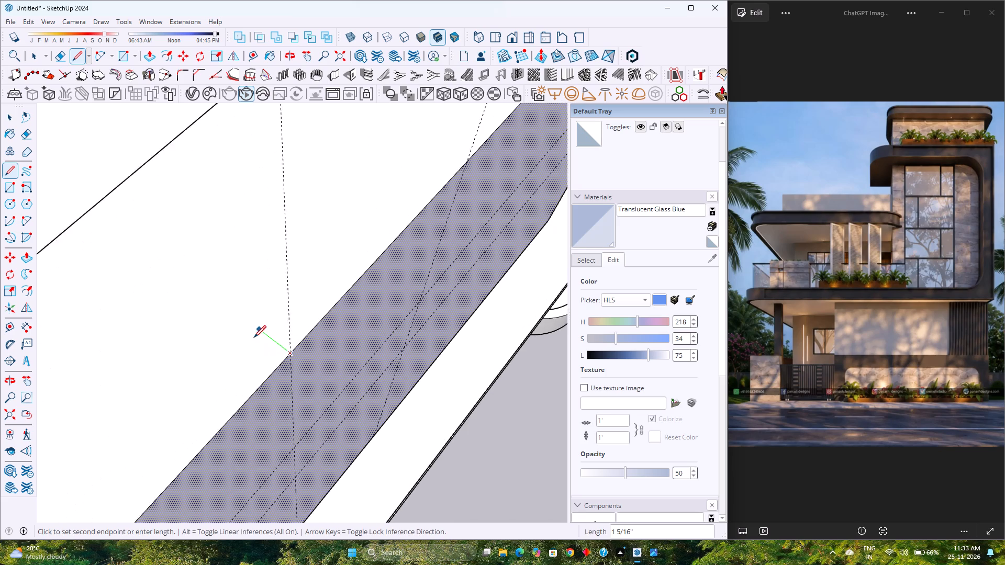
pyautogui.scroll(4, 254, 337)
pyautogui.press('Left')
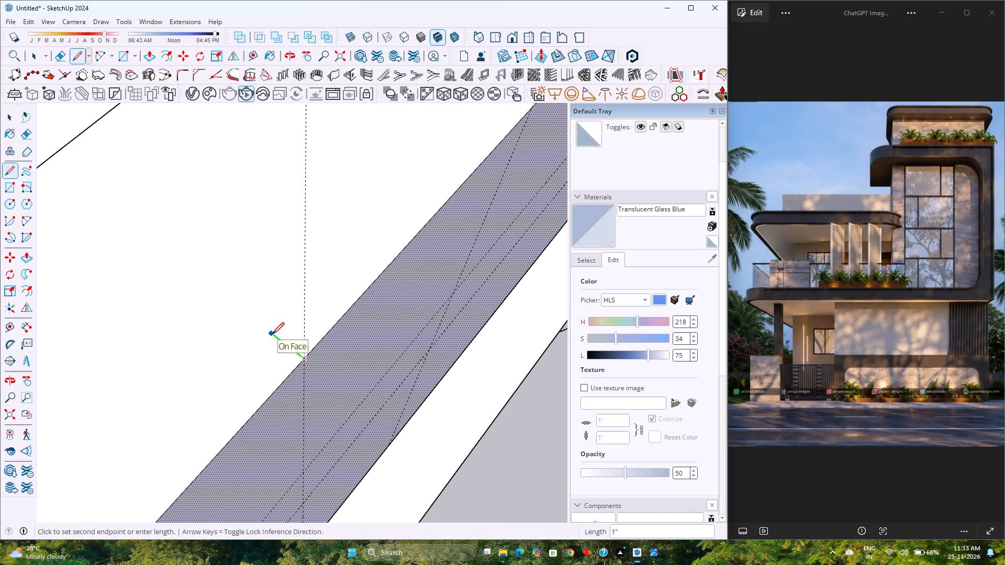
pyautogui.press('0')
pyautogui.press('.')
pyautogui.press('5')
pyautogui.press('Return')
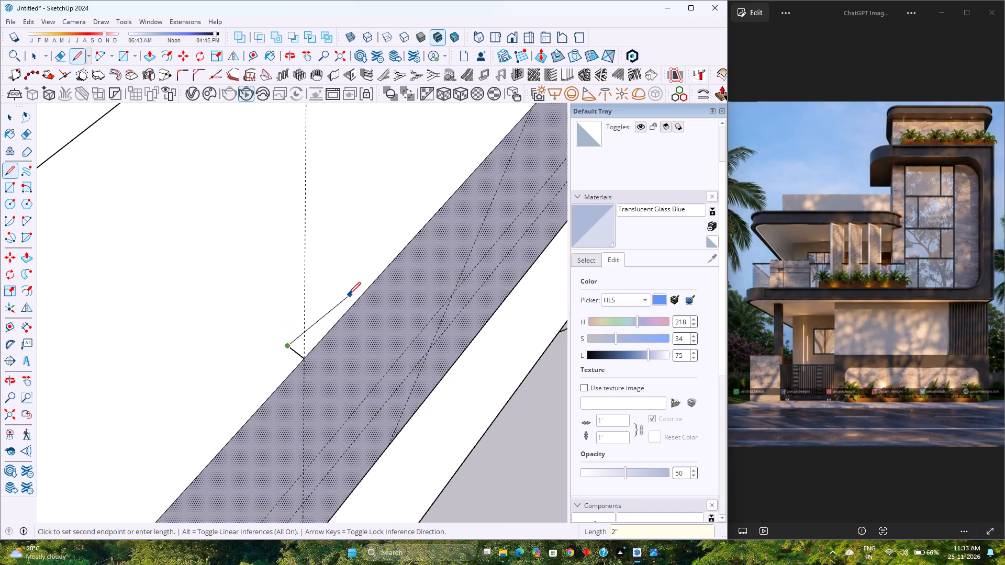
pyautogui.write('0.')
pyautogui.press('5')
pyautogui.press('Return')
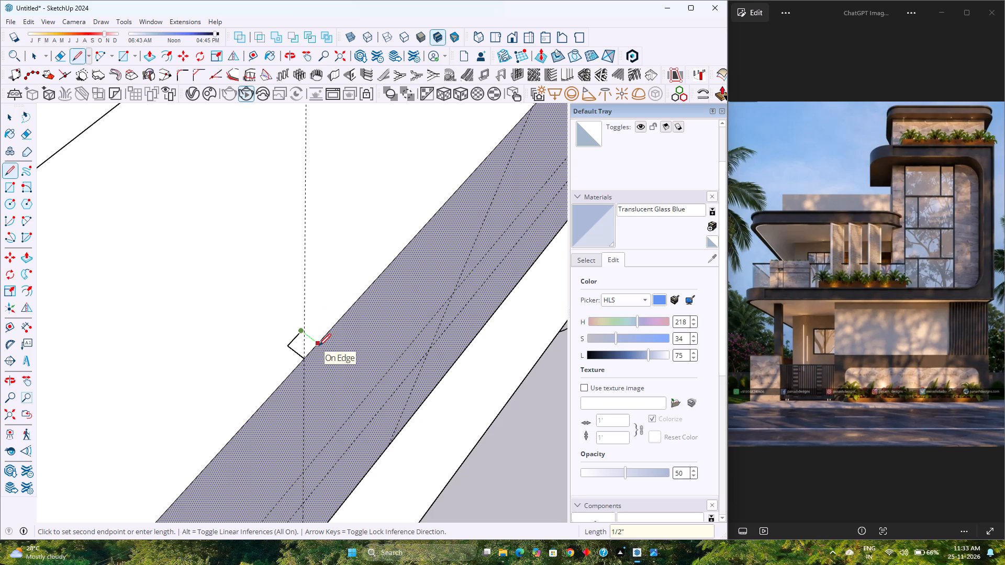
pyautogui.click(319, 346)
pyautogui.press('space')
# Copy the small square 10" along the front edge to the second vertical guide.
pyautogui.click(308, 342)
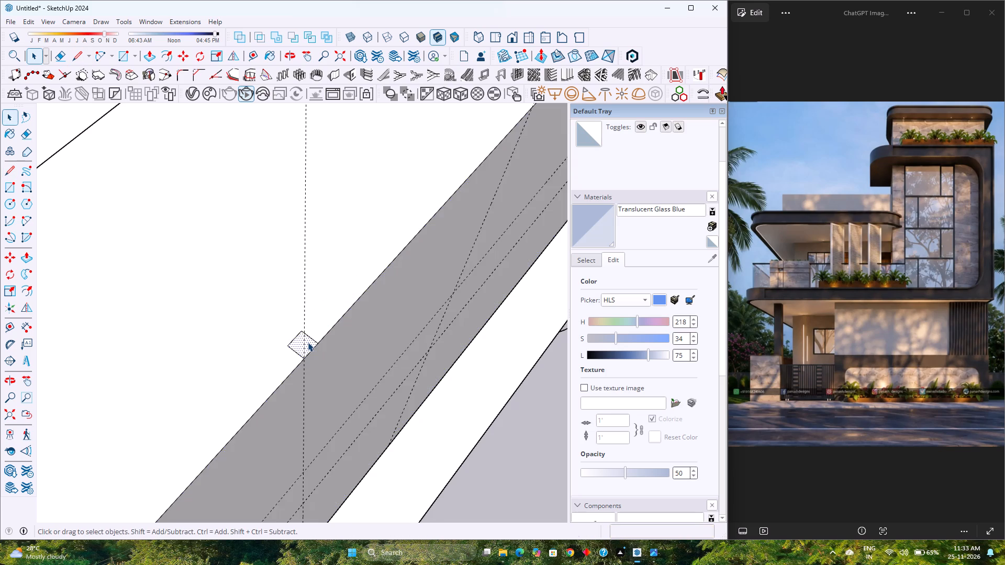
pyautogui.scroll(2, 308, 342)
pyautogui.moveTo(308, 342); pyautogui.dragTo(194, 314, button='middle')
pyautogui.middleClick(194, 314)
pyautogui.press('m')
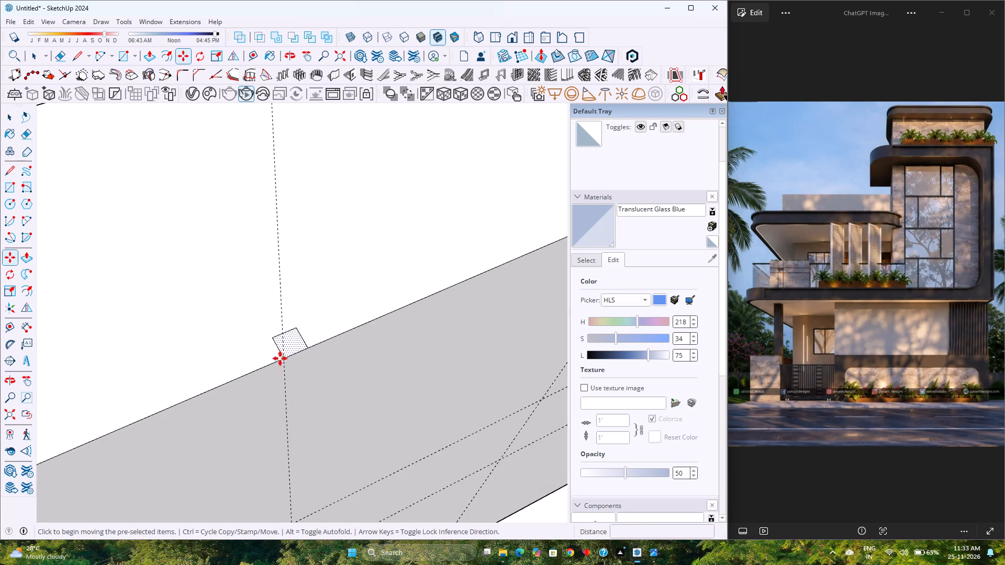
pyautogui.click(284, 358)
pyautogui.scroll(-12, 284, 358)
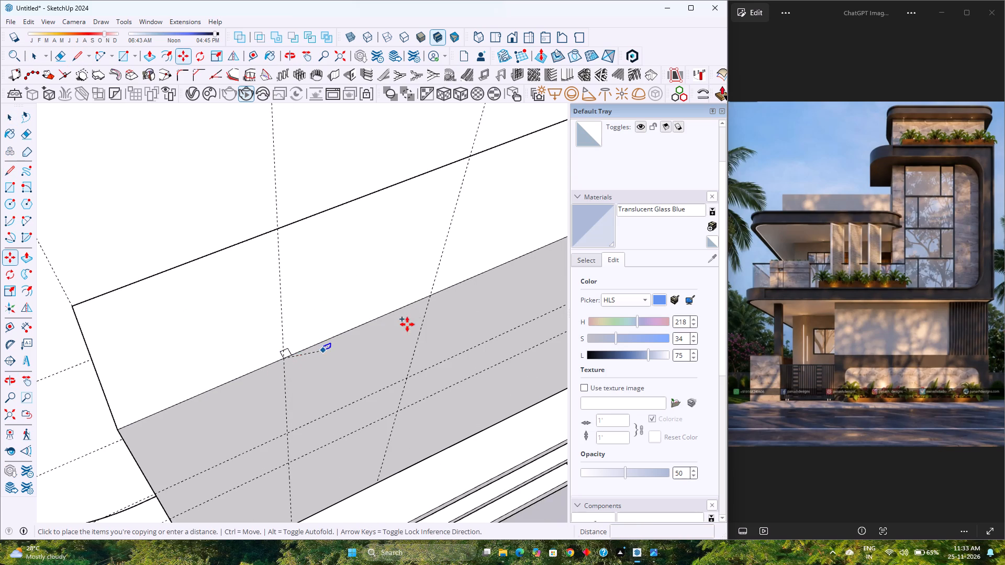
pyautogui.scroll(5, 432, 296)
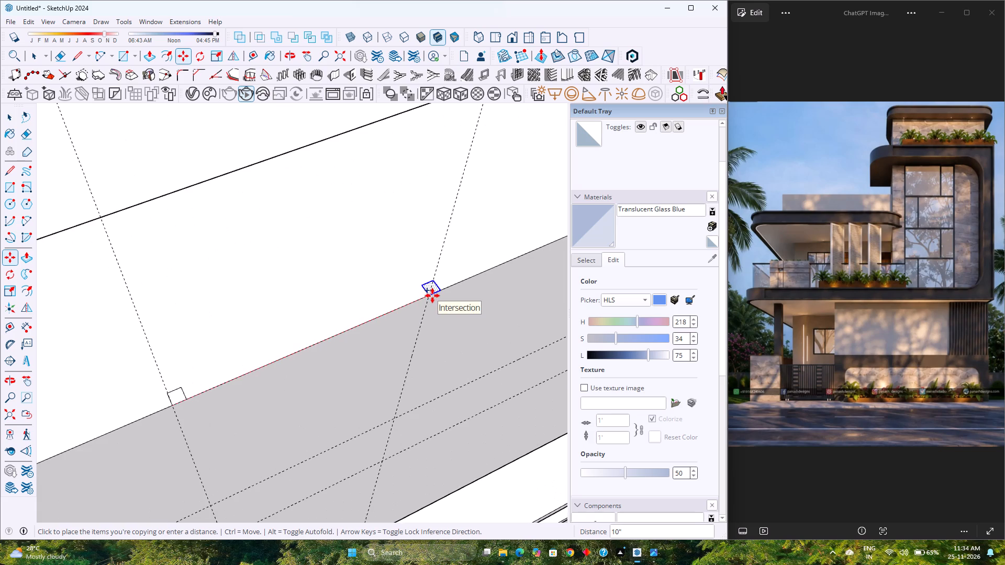
pyautogui.click(432, 296)
# Push both small squares down 2' 11" through the block's full height to cut two vertical grooves in its front face.
pyautogui.moveTo(427, 305); pyautogui.dragTo(364, 278, button='middle')
pyautogui.middleClick(364, 278)
pyautogui.middleClick(364, 278)
pyautogui.scroll(-4, 364, 278)
pyautogui.press('p')
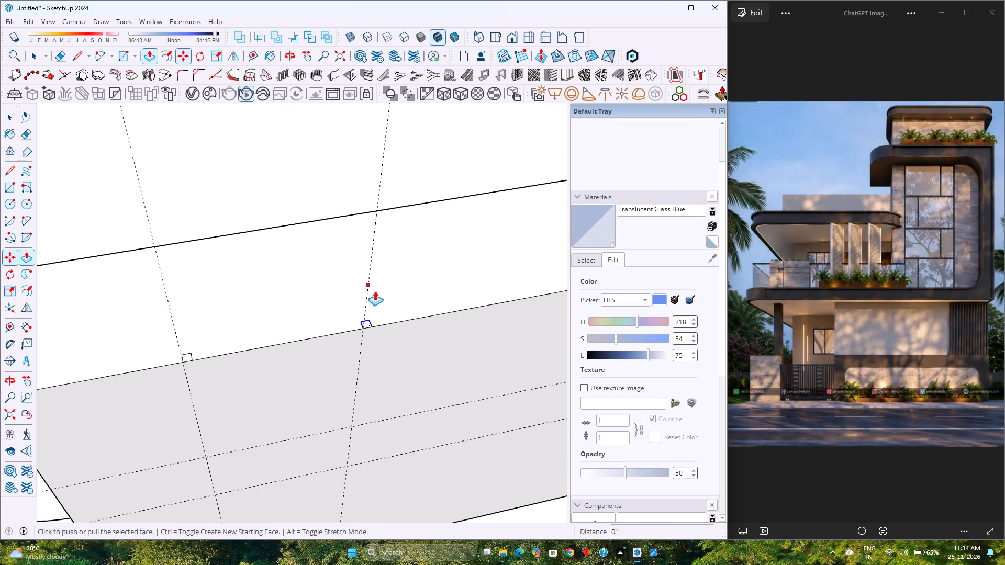
pyautogui.click(366, 323)
pyautogui.scroll(-8, 370, 368)
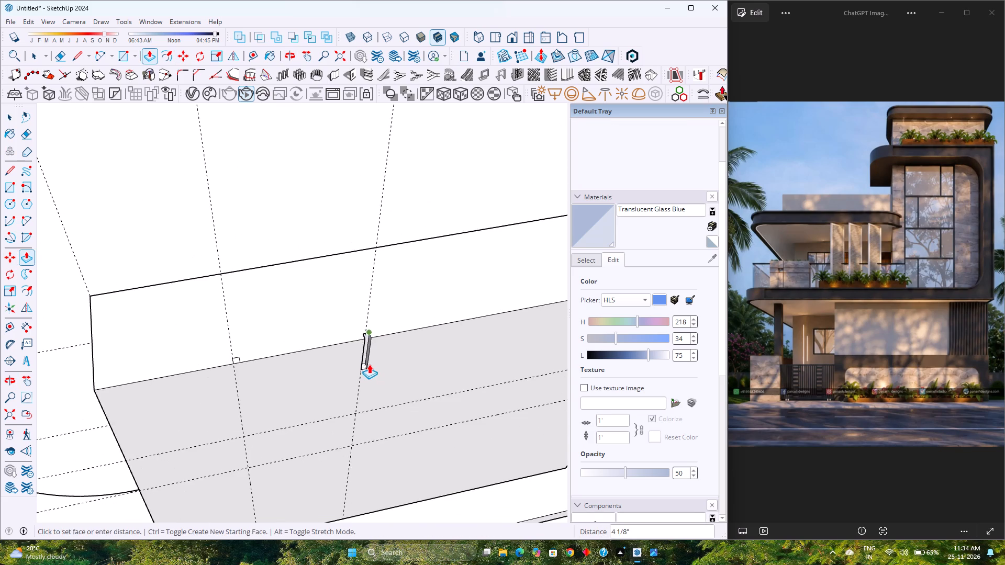
pyautogui.keyDown('shift'); pyautogui.moveTo(372, 372); pyautogui.dragTo(356, 262, button='middle'); pyautogui.keyUp('shift')
pyautogui.click(351, 413)
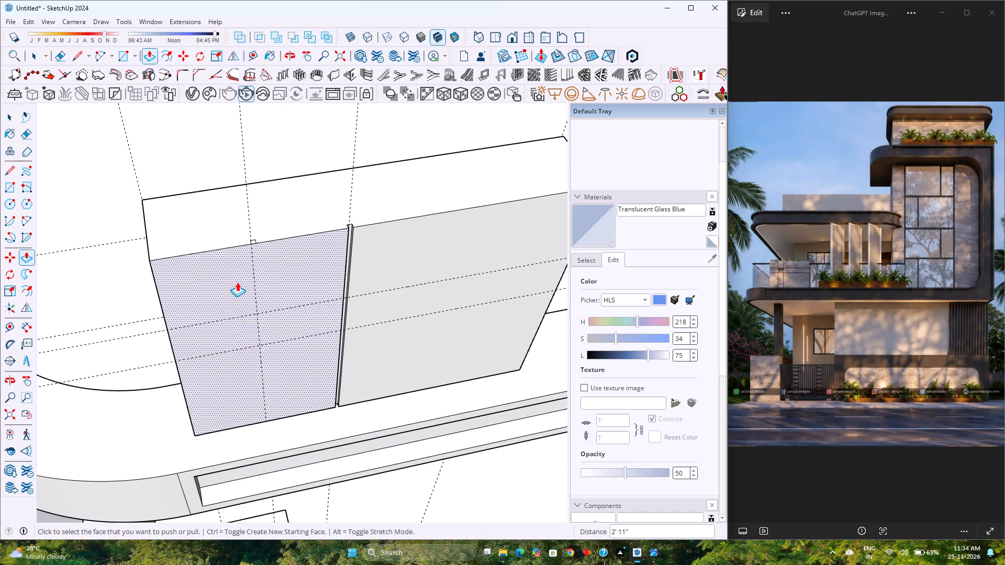
pyautogui.scroll(7, 253, 236)
pyautogui.doubleClick(254, 244)
pyautogui.scroll(-2, 253, 244)
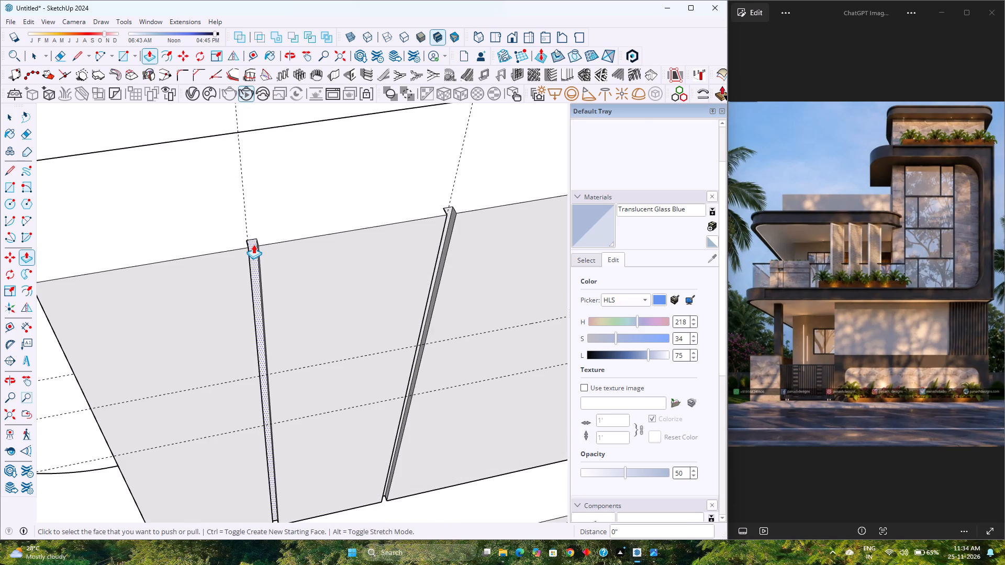
# Draw a 1/2" square on the block's side face, starting where the upper horizontal guide meets the front vertical edge.
pyautogui.scroll(-7, 253, 244)
pyautogui.moveTo(256, 317); pyautogui.dragTo(244, 190, button='middle')
pyautogui.scroll(2, 258, 320)
pyautogui.moveTo(256, 320); pyautogui.dragTo(279, 297, button='middle')
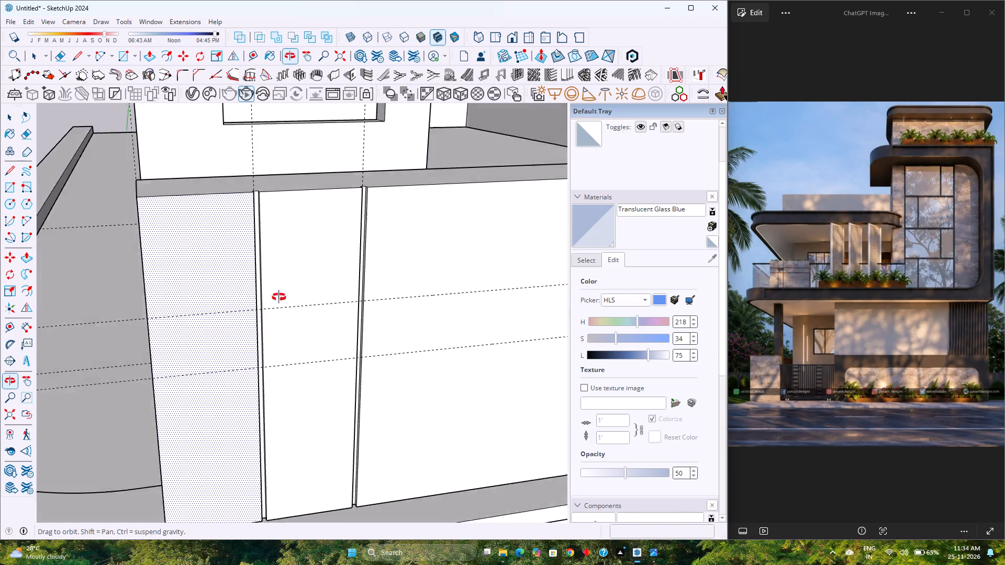
pyautogui.moveTo(279, 297); pyautogui.dragTo(392, 315, button='middle')
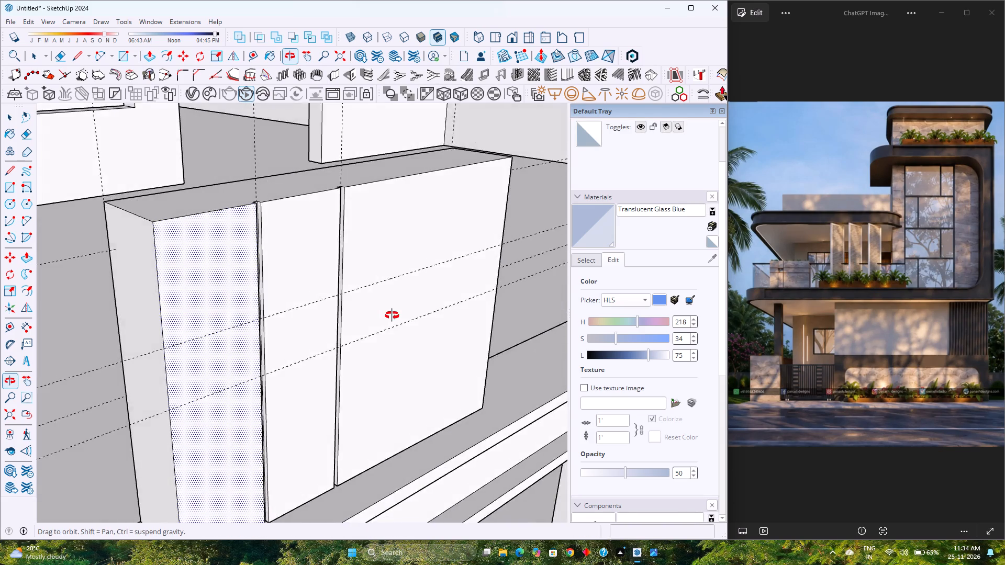
pyautogui.moveTo(392, 315); pyautogui.dragTo(241, 285, button='middle')
pyautogui.middleClick(241, 285)
pyautogui.scroll(-3, 241, 285)
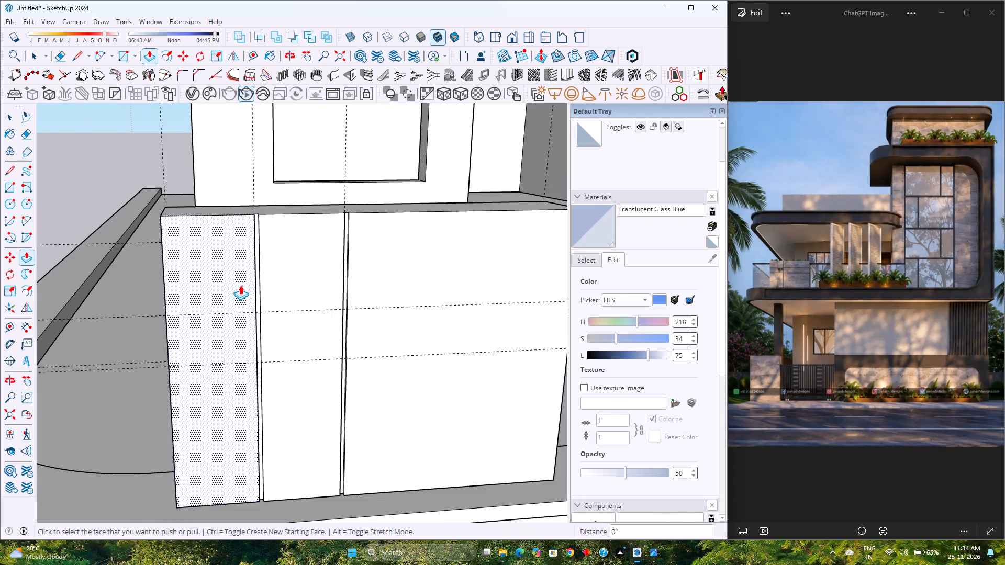
pyautogui.moveTo(218, 311); pyautogui.dragTo(395, 257, button='middle')
pyautogui.scroll(4, 189, 345)
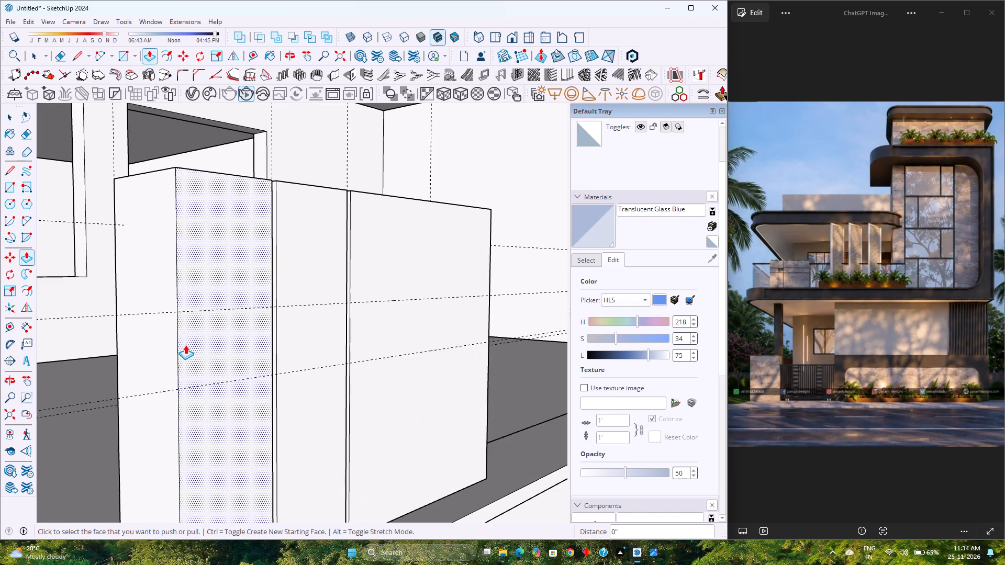
pyautogui.moveTo(184, 342); pyautogui.dragTo(228, 349, button='middle')
pyautogui.scroll(5, 144, 287)
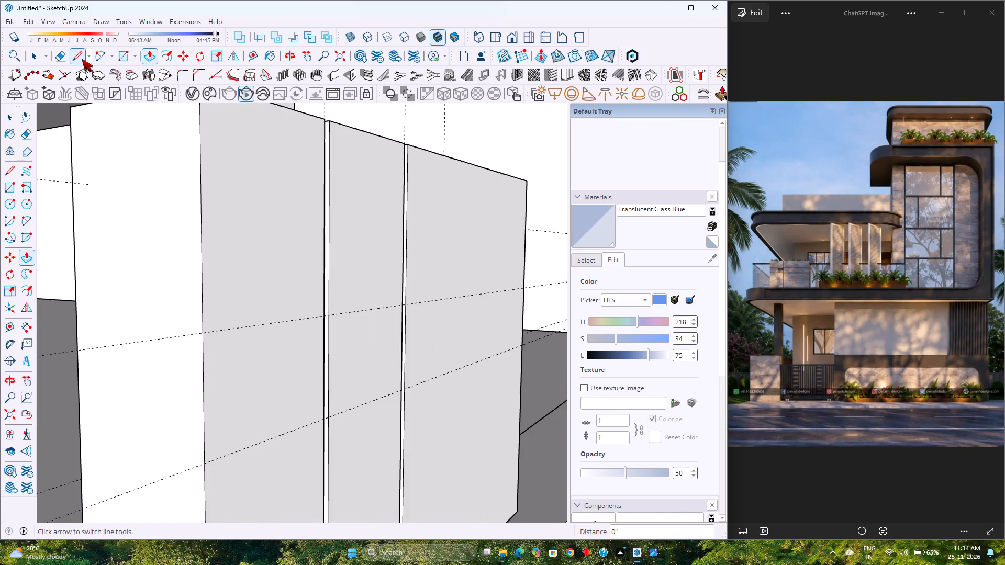
pyautogui.click(82, 59)
pyautogui.click(202, 334)
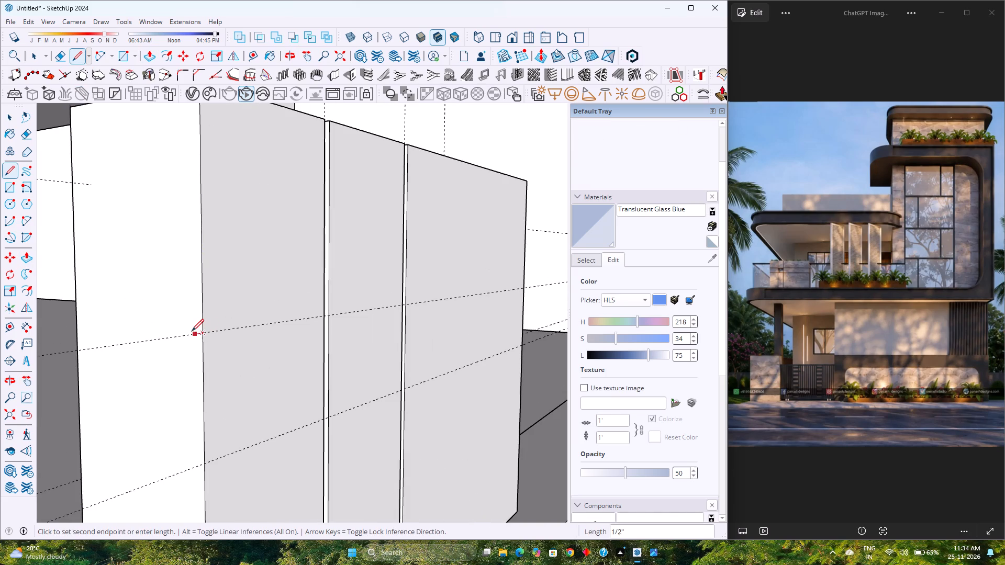
pyautogui.scroll(10, 190, 331)
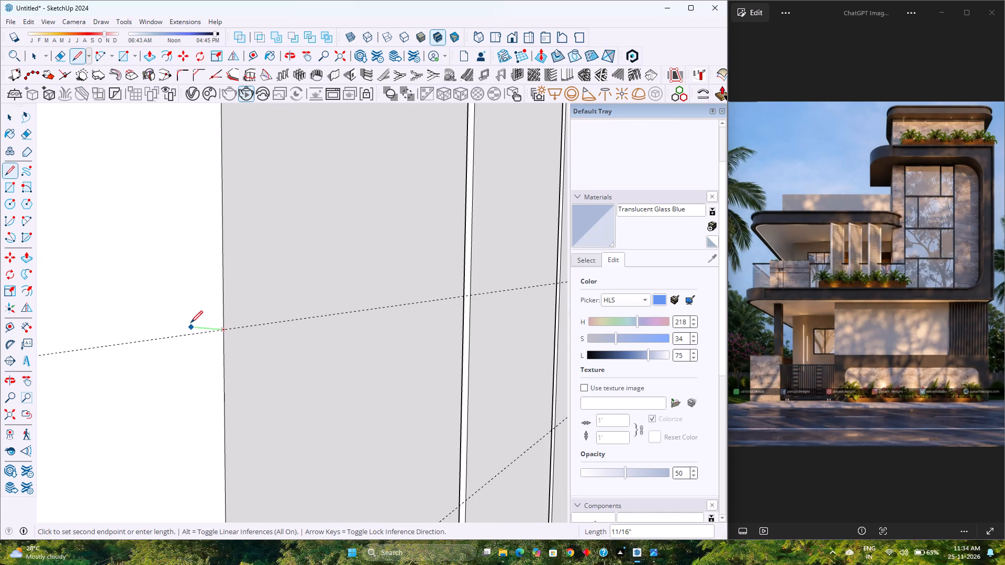
pyautogui.press('0')
pyautogui.write('.5')
pyautogui.press('Return')
pyautogui.click(201, 293)
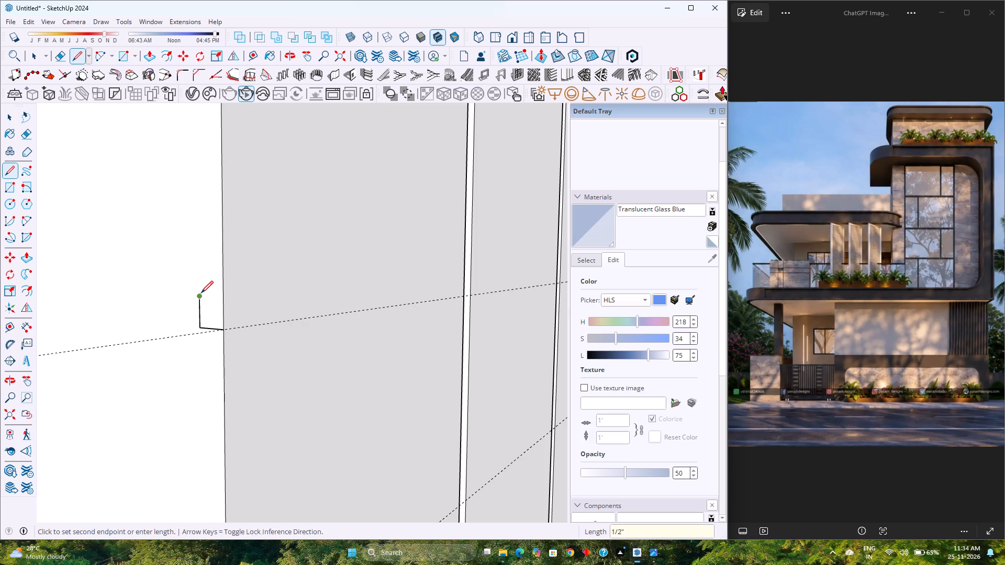
pyautogui.click(226, 300)
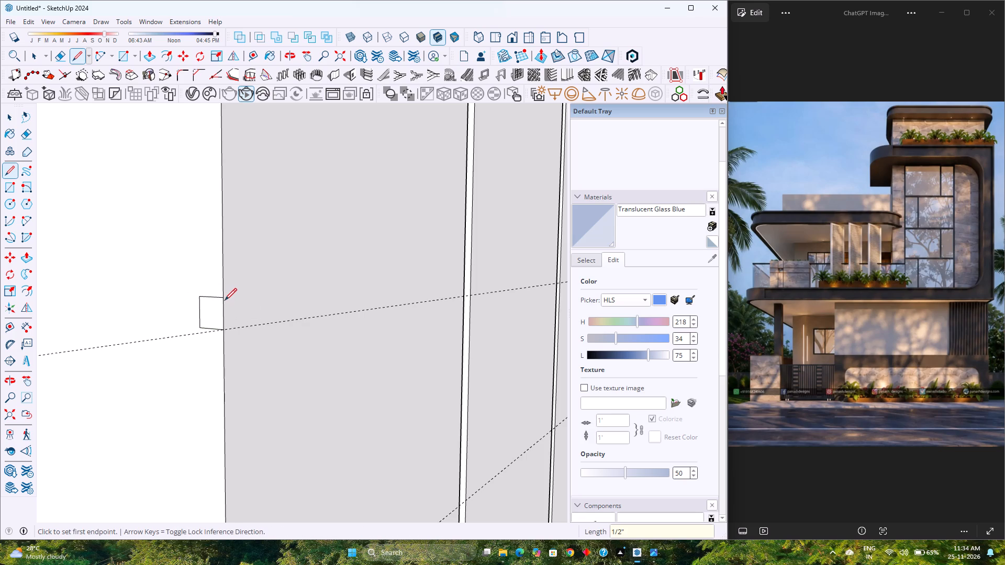
# Push the small square 10" along the upper guide to the first vertical groove to cut a horizontal groove.
pyautogui.press('p')
pyautogui.click(211, 313)
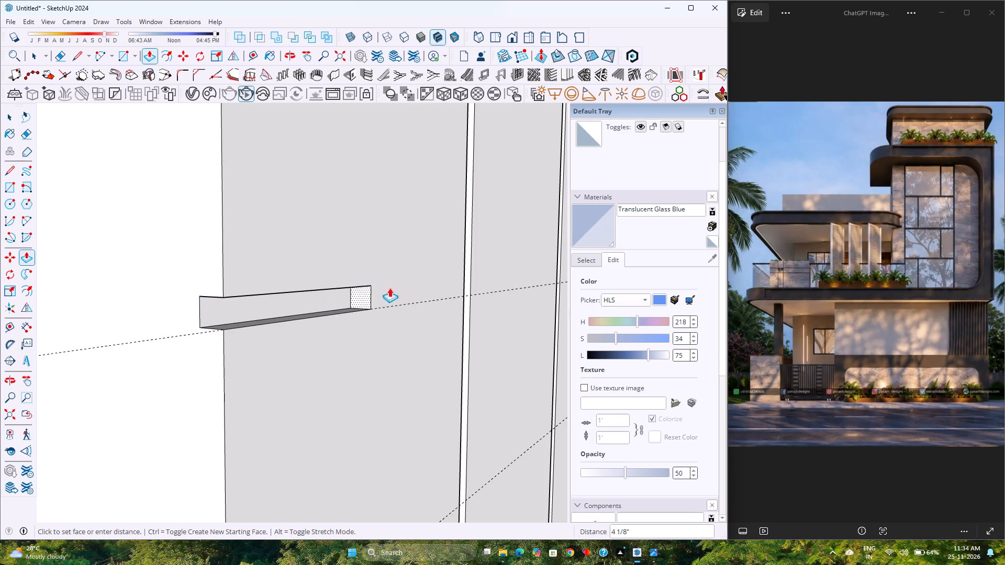
pyautogui.click(464, 275)
# Copy the horizontal groove's end face across the first vertical groove onto its opposite side wall.
pyautogui.scroll(2, 462, 285)
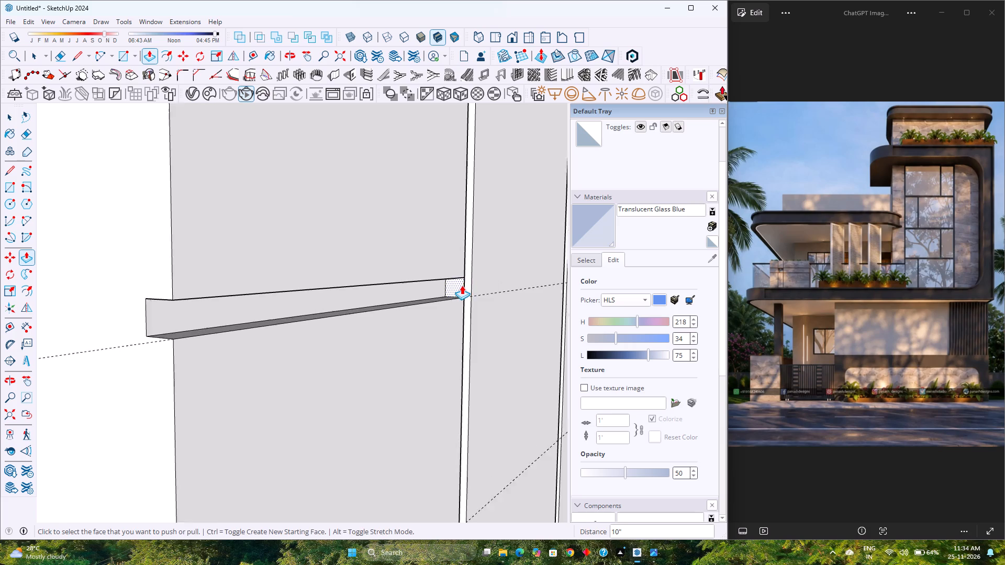
pyautogui.scroll(1, 462, 285)
pyautogui.moveTo(462, 285); pyautogui.dragTo(186, 324, button='middle')
pyautogui.scroll(1, 388, 334)
pyautogui.moveTo(388, 334); pyautogui.dragTo(475, 334, button='middle')
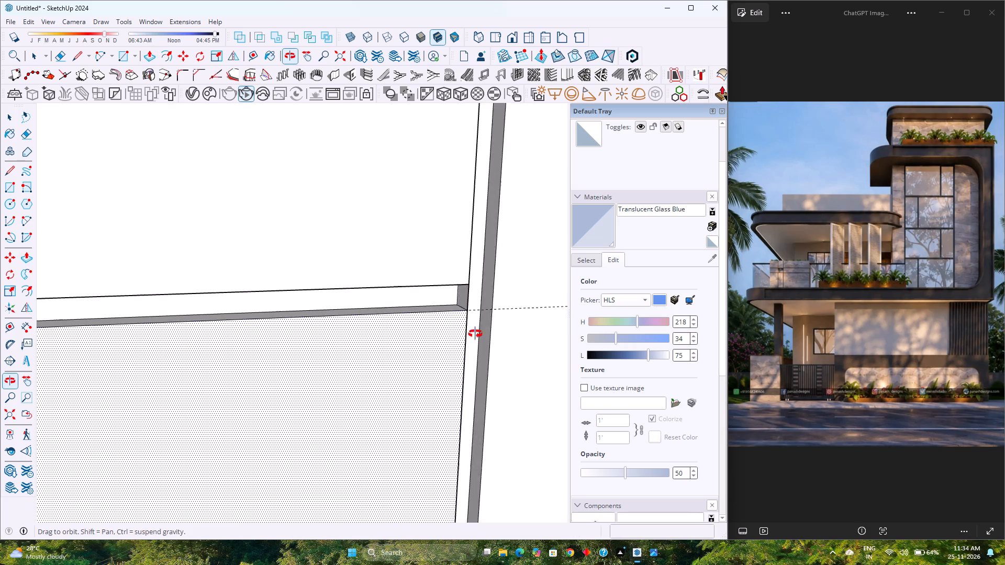
pyautogui.moveTo(475, 334); pyautogui.dragTo(507, 332, button='middle')
pyautogui.press('m')
pyautogui.press('space')
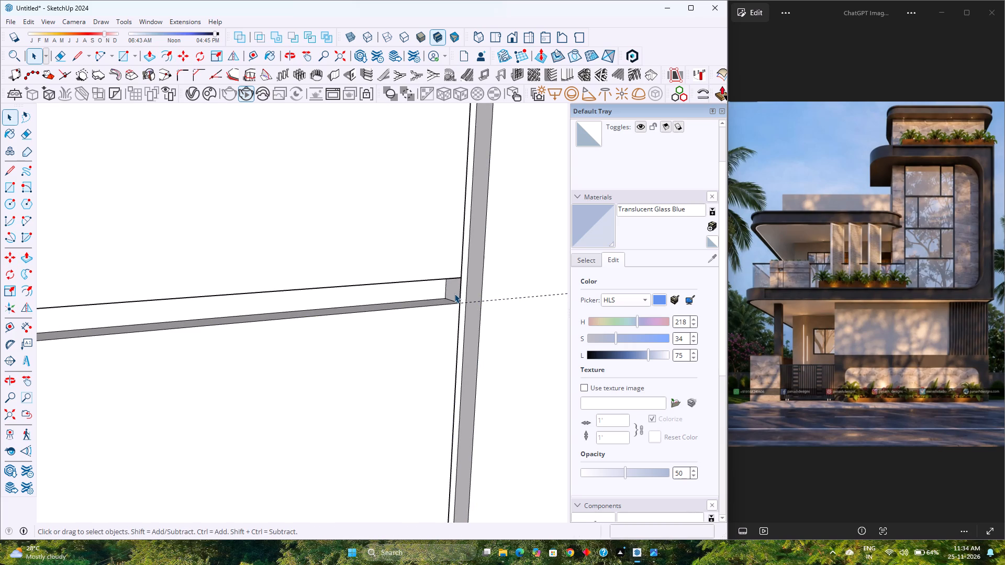
pyautogui.click(454, 293)
pyautogui.press('m')
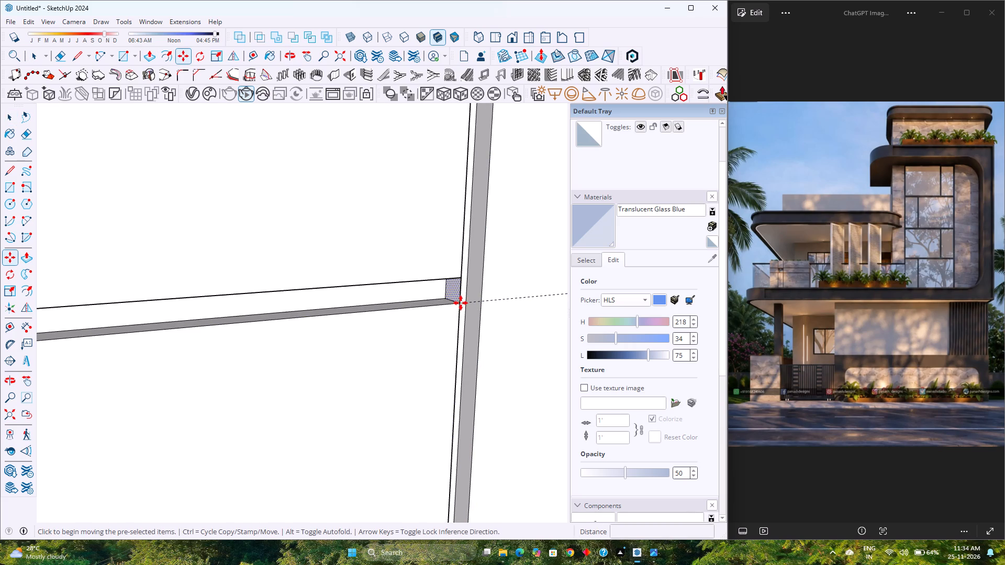
pyautogui.click(461, 303)
pyautogui.click(483, 300)
# Push the copied face 9 1/2" to the second vertical groove to continue the horizontal groove.
pyautogui.scroll(-2, 480, 302)
pyautogui.keyDown('shift'); pyautogui.moveTo(480, 302); pyautogui.dragTo(454, 306, button='middle'); pyautogui.keyUp('shift')
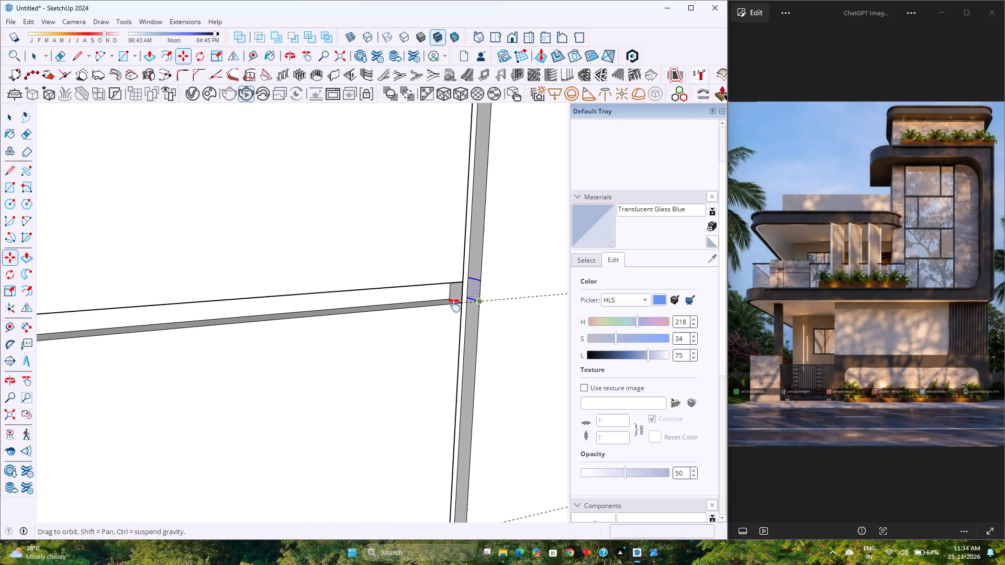
pyautogui.keyDown('shift'); pyautogui.moveTo(454, 306); pyautogui.dragTo(328, 330, button='middle'); pyautogui.keyUp('shift')
pyautogui.press('p')
pyautogui.click(326, 318)
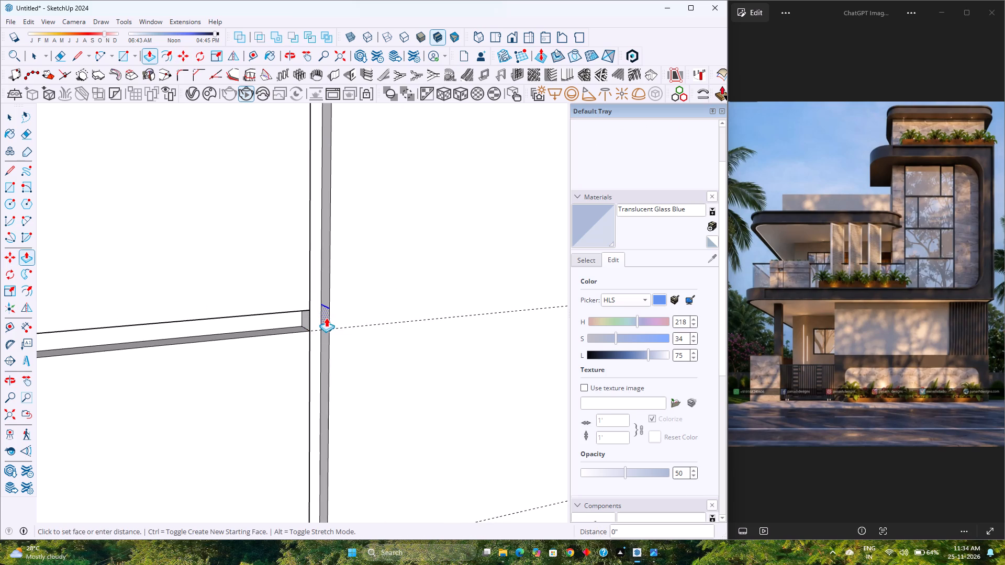
pyautogui.scroll(-8, 382, 314)
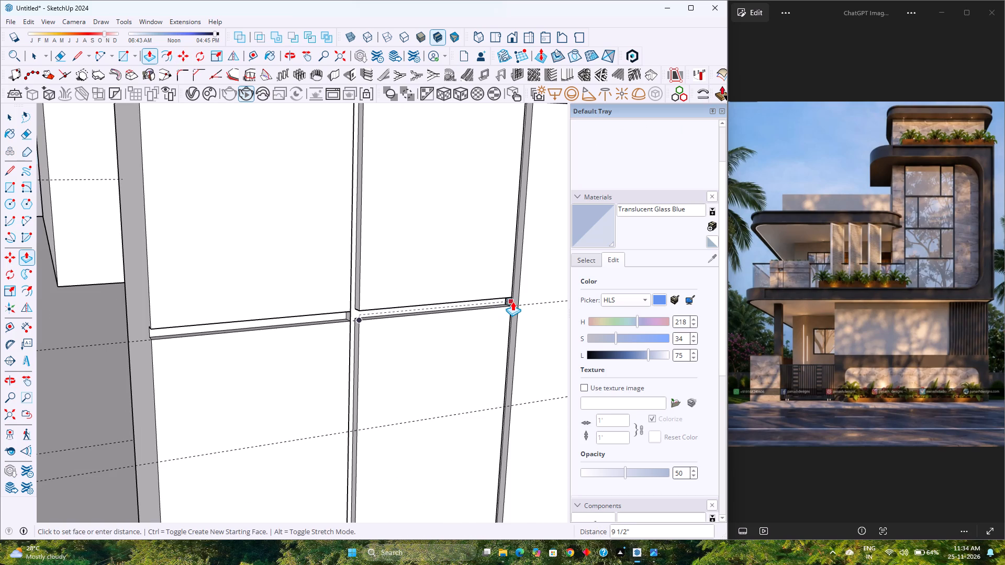
pyautogui.click(512, 301)
# Copy the groove's end face 1/2" across the second vertical groove onto its opposite side wall.
pyautogui.scroll(9, 508, 304)
pyautogui.keyDown('shift'); pyautogui.moveTo(507, 304); pyautogui.dragTo(347, 339, button='middle'); pyautogui.keyUp('shift')
pyautogui.press('m')
pyautogui.click(351, 343)
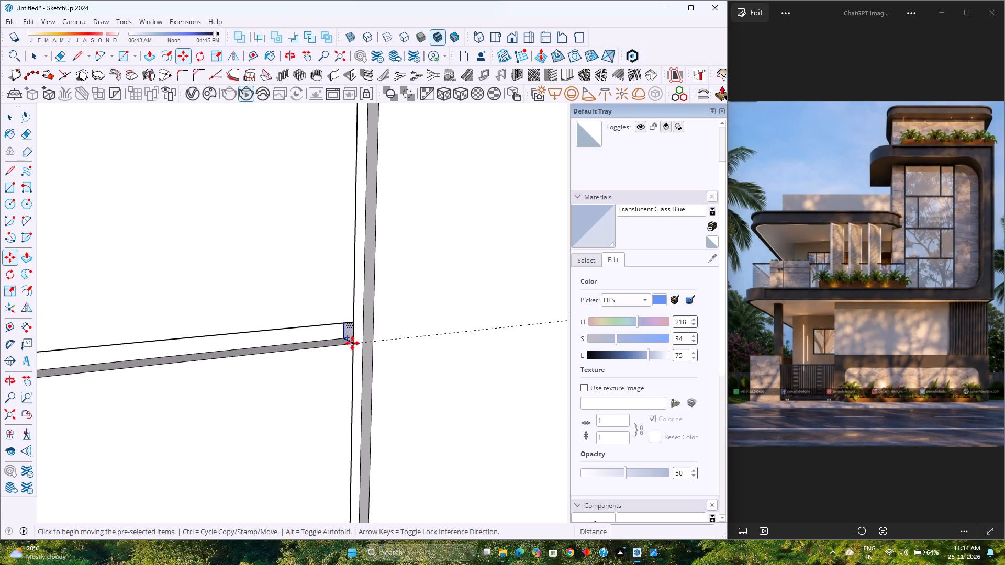
pyautogui.click(375, 340)
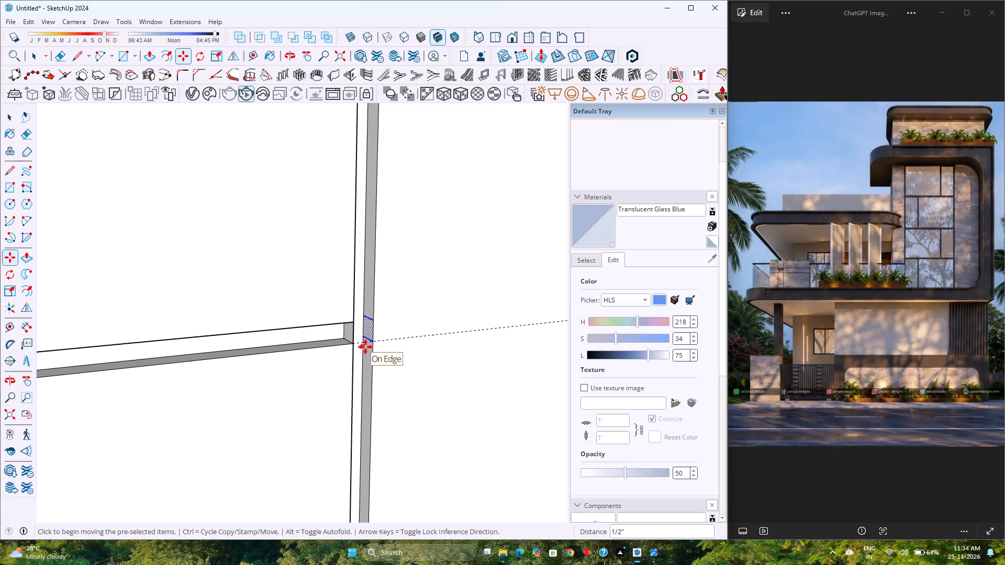
# Push the copied face about 2' 3 3/4" through to the block's far side to complete the upper horizontal groove.
pyautogui.press('p')
pyautogui.click(372, 329)
pyautogui.scroll(-9, 409, 323)
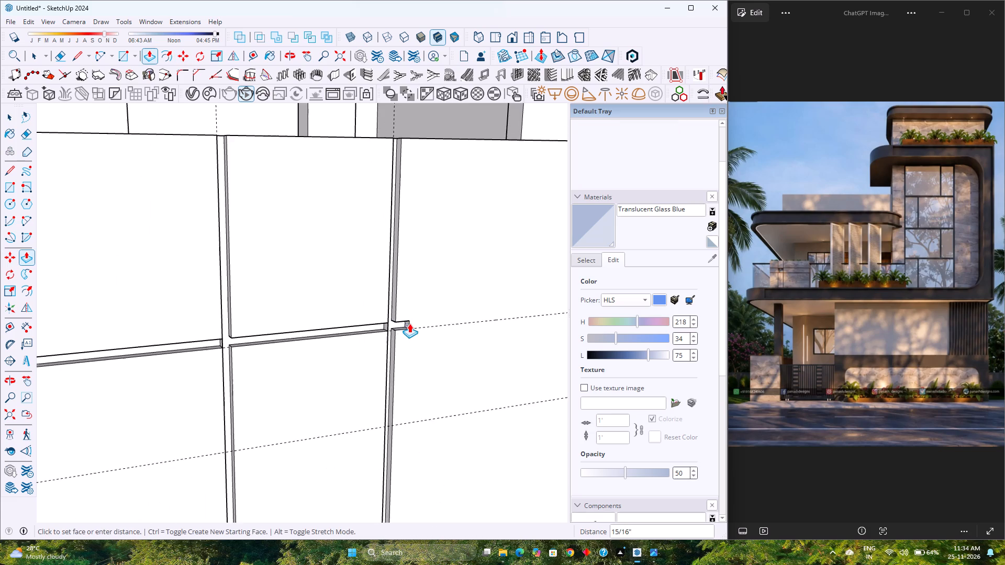
pyautogui.scroll(-4, 409, 323)
pyautogui.keyDown('shift'); pyautogui.moveTo(420, 324); pyautogui.dragTo(326, 334, button='middle'); pyautogui.keyUp('shift')
pyautogui.scroll(-7, 391, 336)
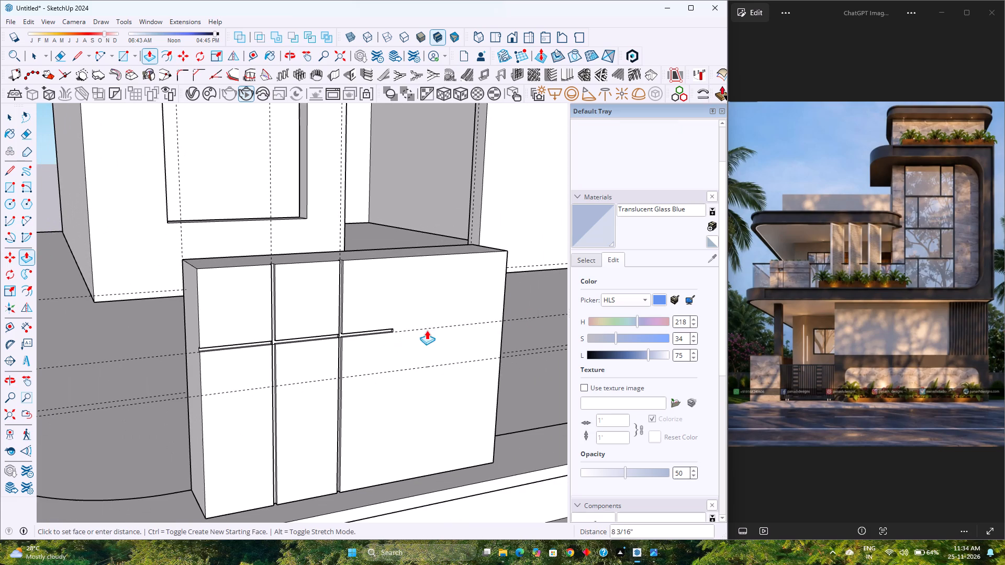
pyautogui.click(554, 303)
# Erase the leftover edge where the upper horizontal groove crosses the second vertical groove.
pyautogui.scroll(8, 375, 327)
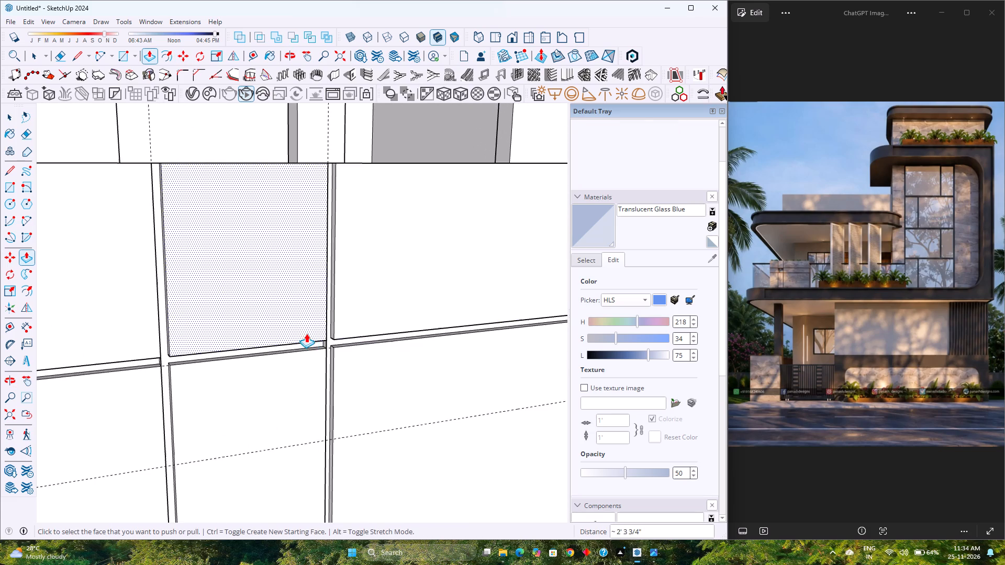
pyautogui.scroll(9, 306, 333)
pyautogui.press('e')
pyautogui.scroll(5, 362, 350)
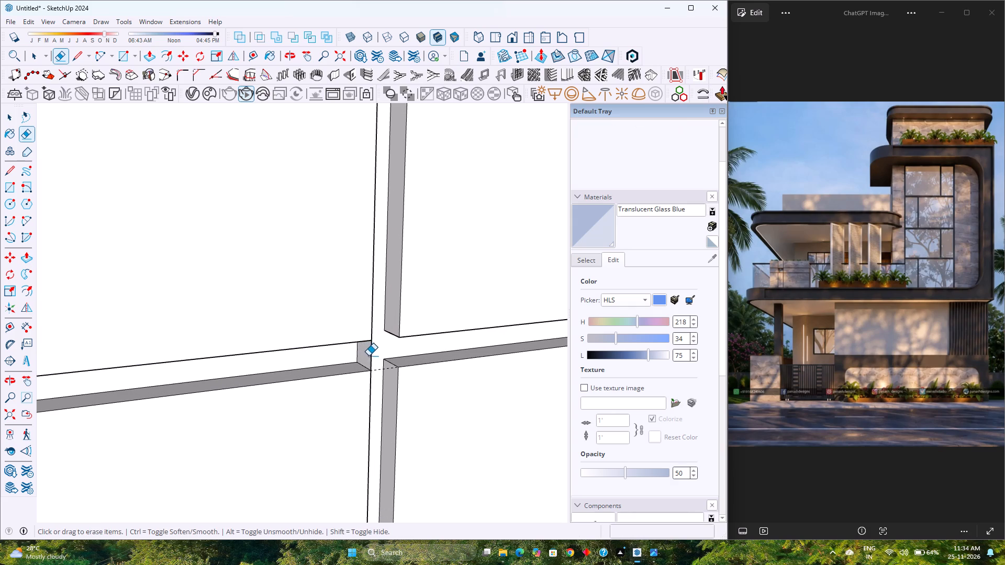
pyautogui.click(371, 356)
pyautogui.scroll(-16, 372, 356)
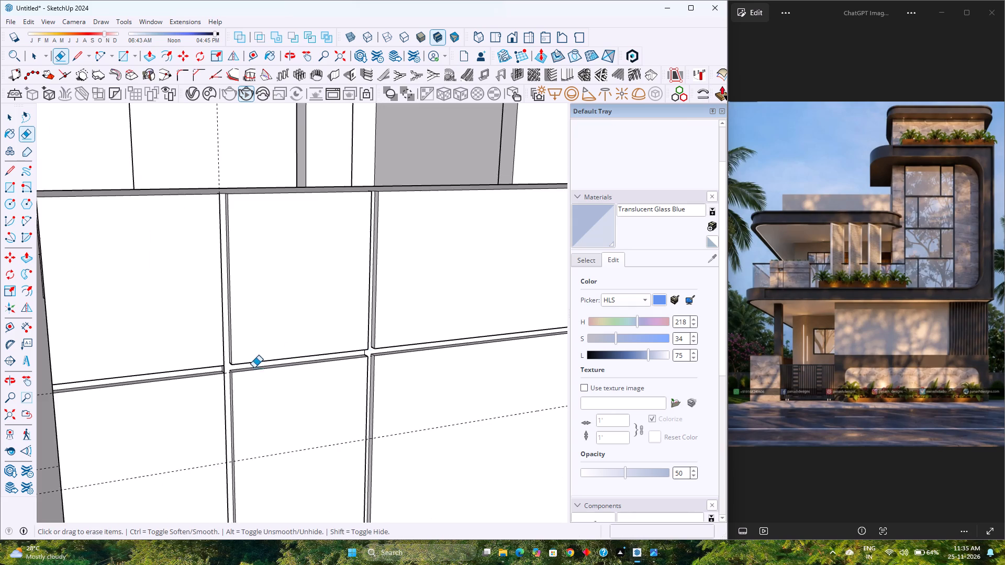
# Copy the small end face at the first vertical groove to where the lower horizontal guide meets the block's front vertical edge.
pyautogui.scroll(5, 250, 368)
pyautogui.moveTo(234, 379); pyautogui.dragTo(328, 353, button='middle')
pyautogui.middleClick(328, 353)
pyautogui.middleClick(329, 353)
pyautogui.press('space')
pyautogui.scroll(7, 166, 380)
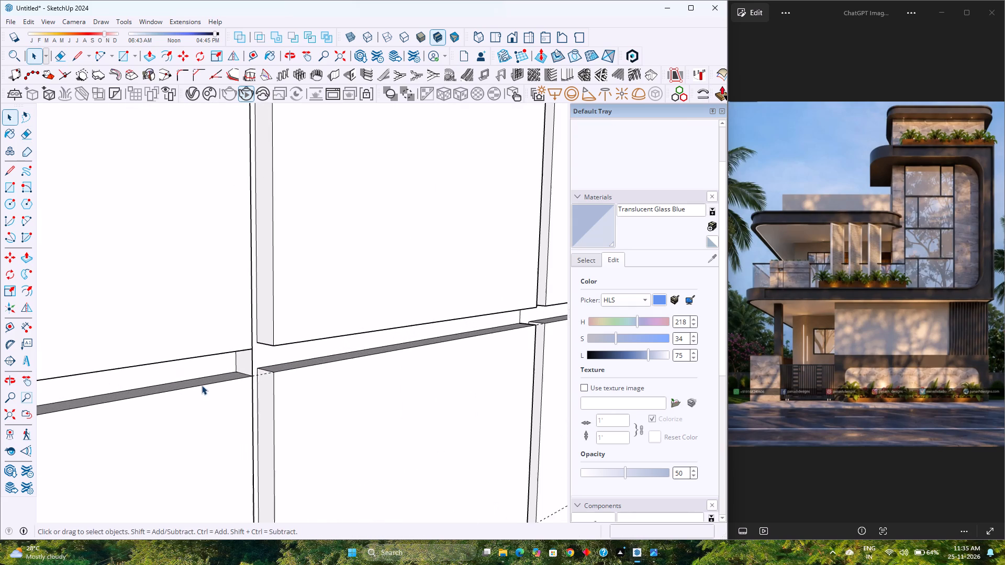
pyautogui.click(244, 361)
pyautogui.press('m')
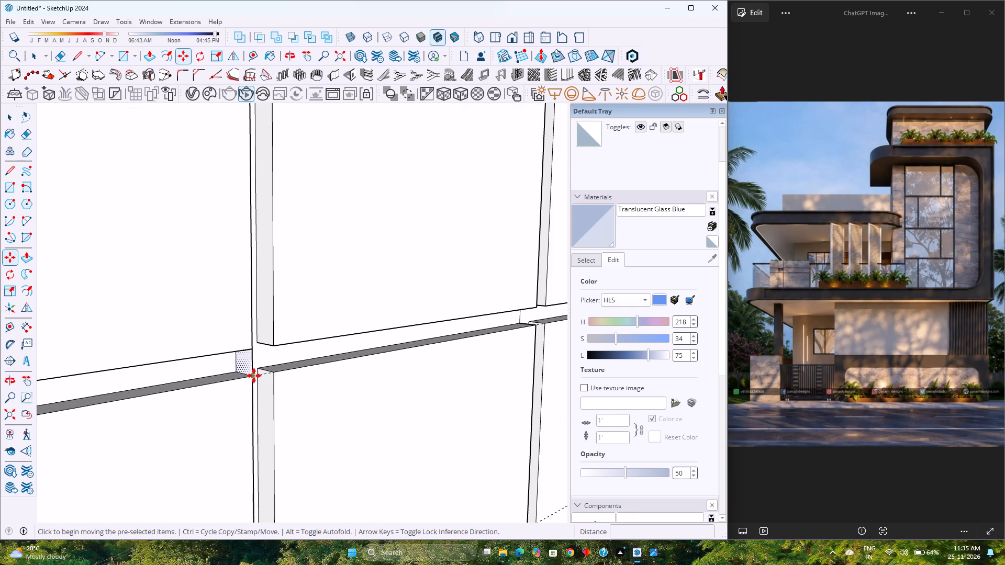
pyautogui.click(254, 376)
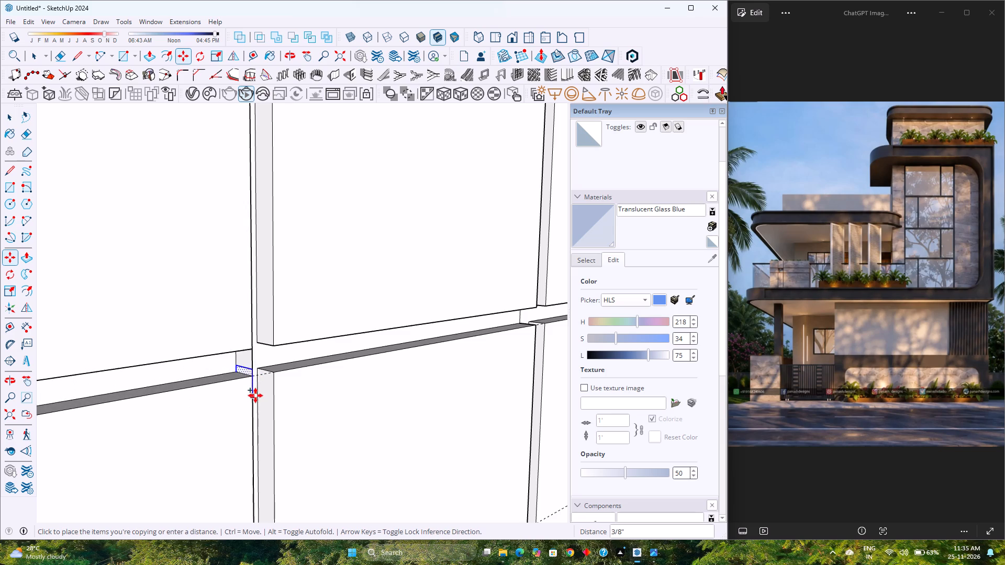
pyautogui.scroll(-11, 255, 395)
pyautogui.keyDown('shift'); pyautogui.moveTo(253, 410); pyautogui.dragTo(359, 261, button='middle'); pyautogui.keyUp('shift')
pyautogui.keyDown('shift'); pyautogui.moveTo(370, 254); pyautogui.dragTo(381, 248, button='middle'); pyautogui.keyUp('shift')
pyautogui.keyDown('shift'); pyautogui.middleClick(382, 248); pyautogui.keyUp('shift')
pyautogui.scroll(-4, 385, 248)
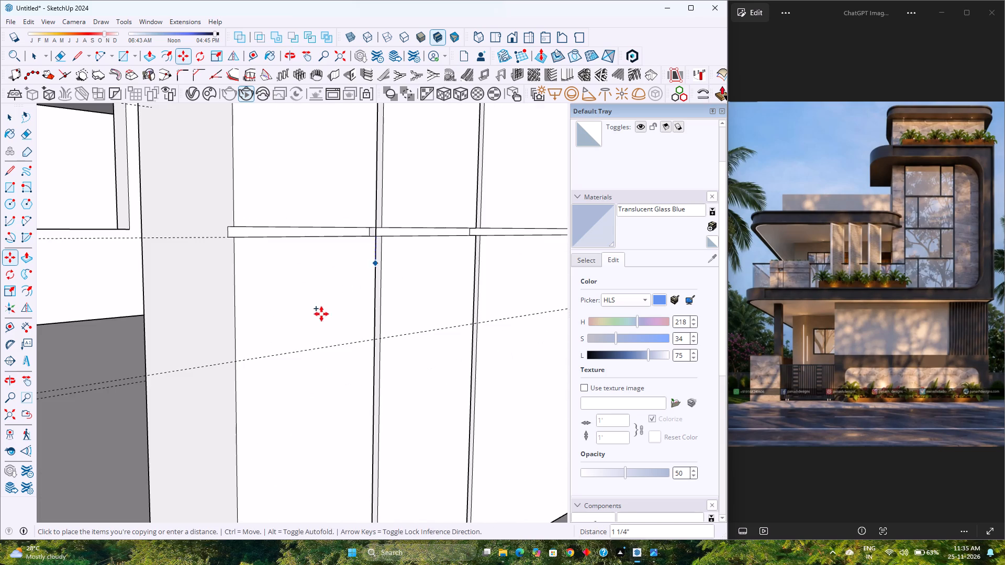
pyautogui.click(236, 362)
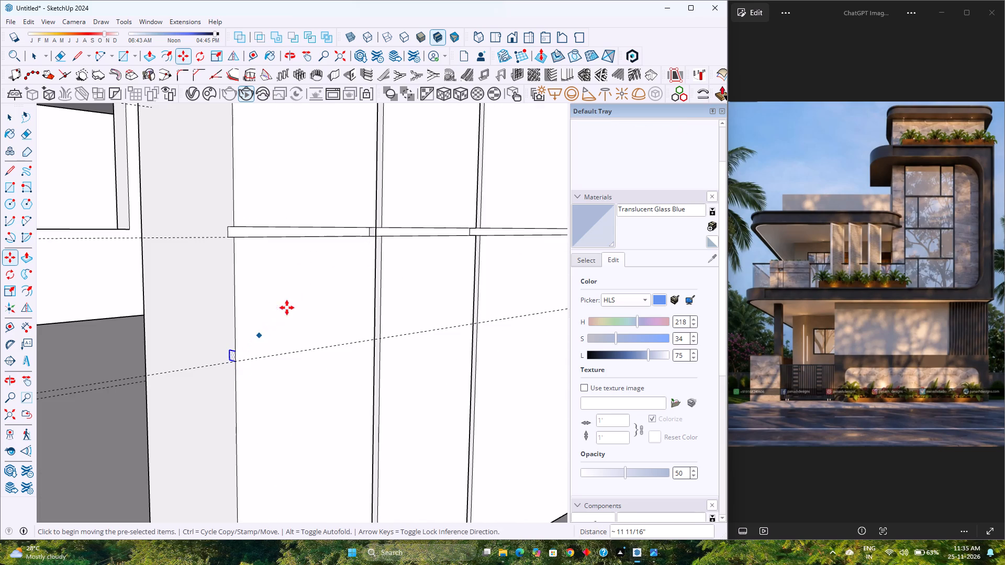
# Erase the leftover edges where the upper horizontal groove crosses the first and second vertical grooves.
pyautogui.press('e')
pyautogui.scroll(8, 361, 231)
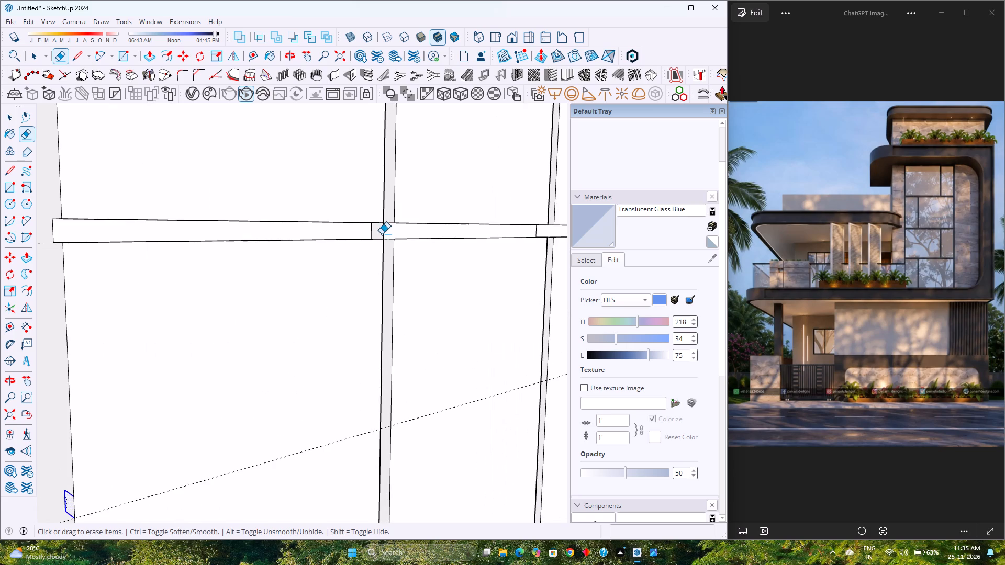
pyautogui.click(382, 231)
pyautogui.moveTo(335, 258); pyautogui.dragTo(46, 269, button='middle')
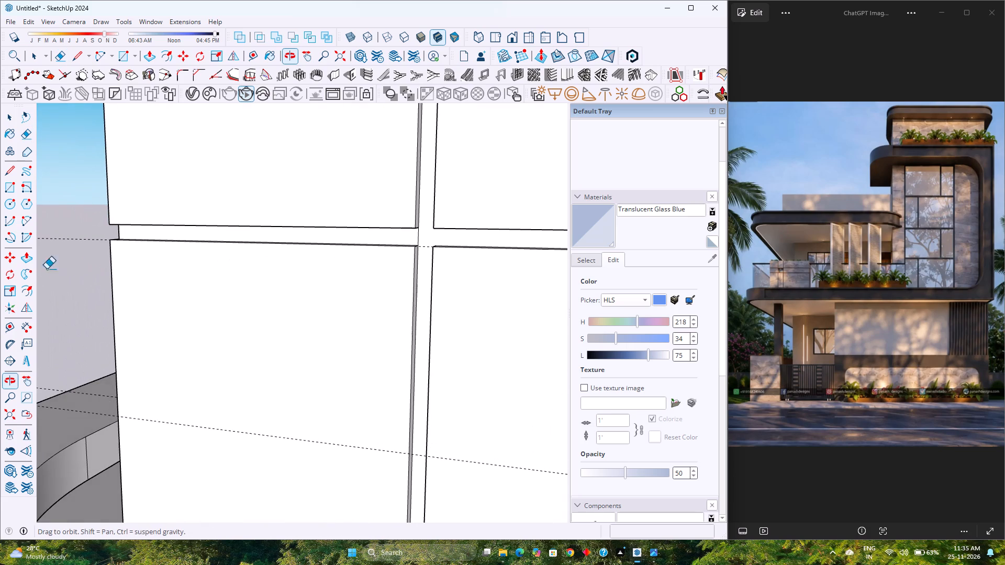
pyautogui.scroll(4, 414, 247)
pyautogui.moveTo(428, 234); pyautogui.dragTo(417, 229)
pyautogui.scroll(-3, 379, 245)
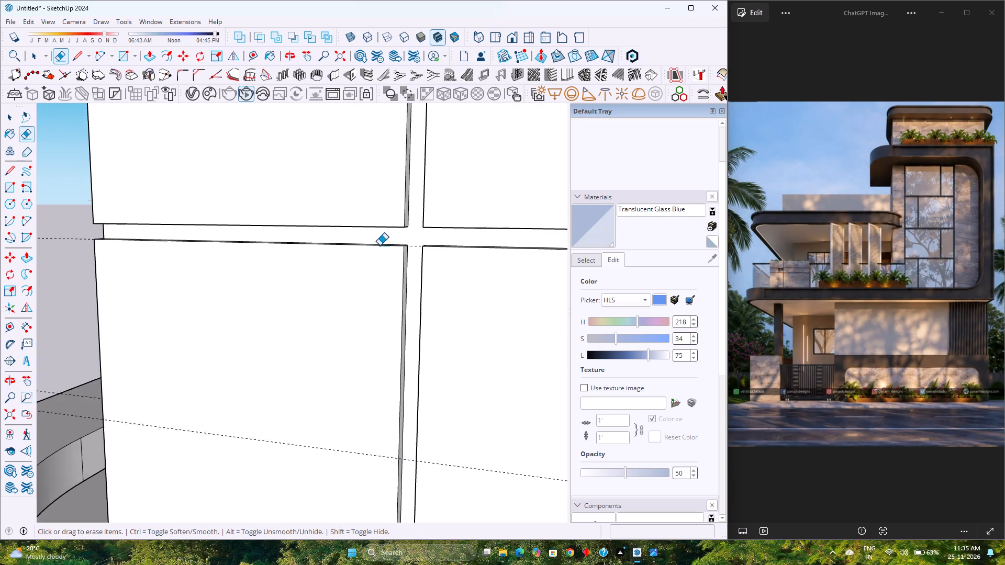
pyautogui.scroll(-16, 379, 245)
pyautogui.scroll(4, 482, 252)
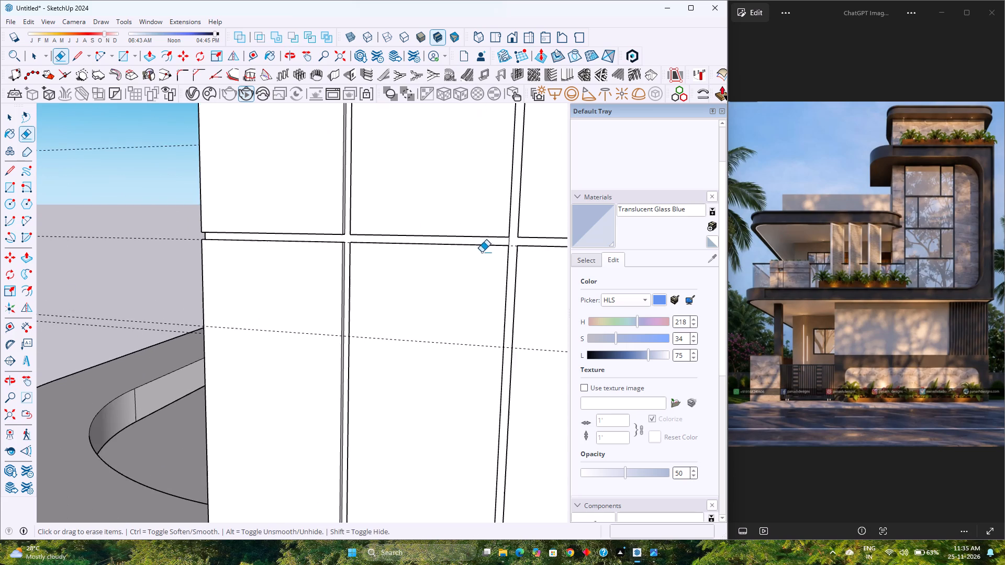
pyautogui.scroll(8, 505, 245)
pyautogui.click(512, 241)
pyautogui.scroll(-4, 456, 243)
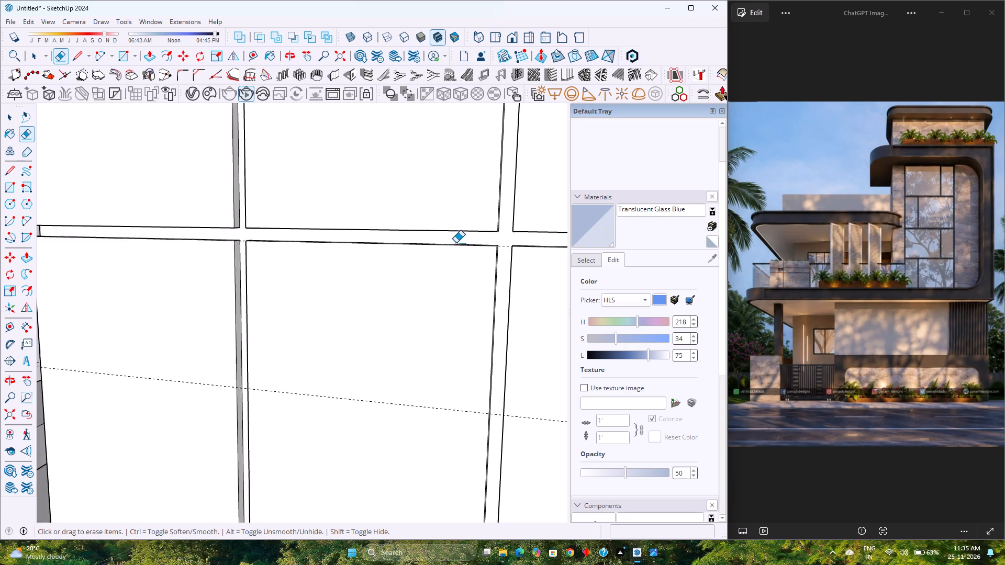
# Push the copied end face 10" along the lower guide, from the block's front vertical edge to the first vertical groove.
pyautogui.scroll(-4, 456, 243)
pyautogui.moveTo(250, 310); pyautogui.dragTo(576, 298, button='middle')
pyautogui.middleClick(576, 298)
pyautogui.scroll(4, 176, 366)
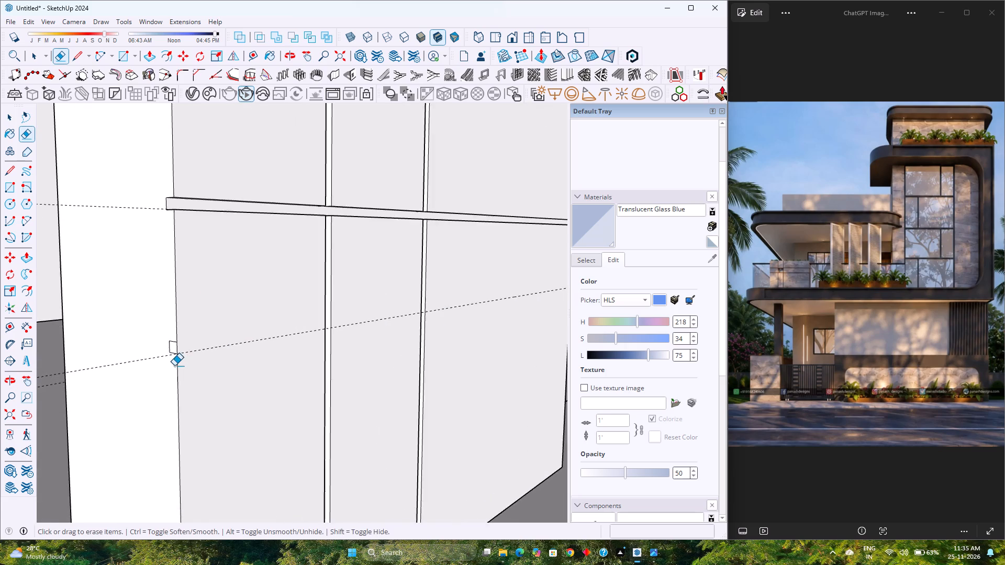
pyautogui.scroll(2, 174, 366)
pyautogui.press('p')
pyautogui.click(173, 340)
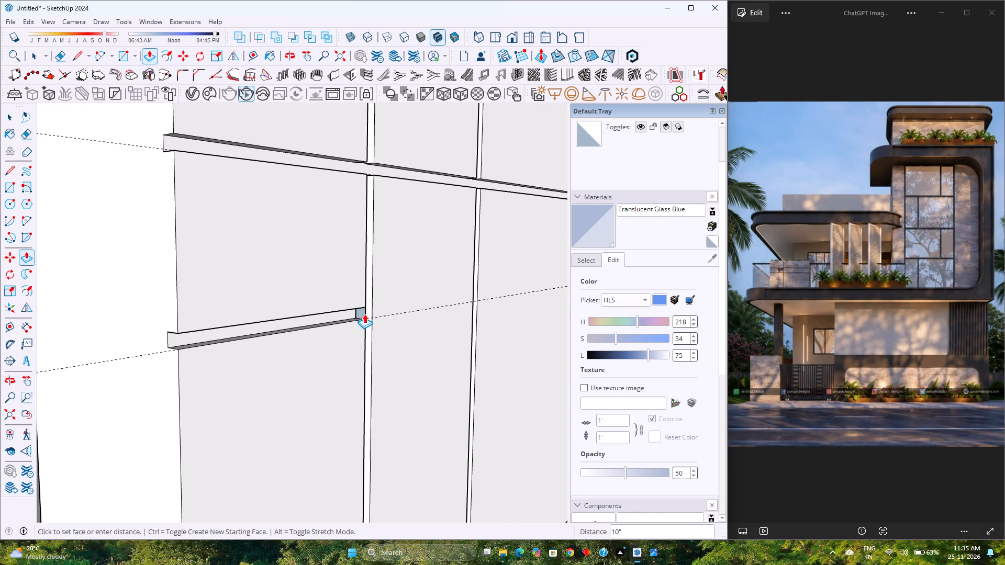
pyautogui.click(364, 314)
# Copy the lower groove's end face across the first vertical groove and push it through to the second vertical groove.
pyautogui.scroll(-3, 364, 314)
pyautogui.keyDown('shift'); pyautogui.moveTo(366, 314); pyautogui.dragTo(136, 370, button='middle'); pyautogui.keyUp('shift')
pyautogui.keyDown('shift'); pyautogui.middleClick(136, 370); pyautogui.keyUp('shift')
pyautogui.scroll(6, 142, 371)
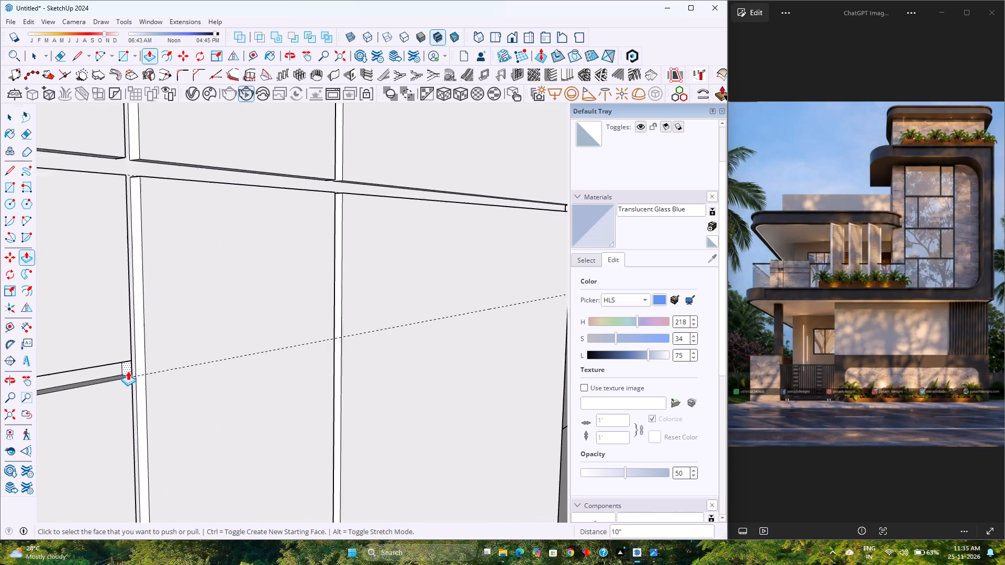
pyautogui.scroll(11, 128, 371)
pyautogui.press('space')
pyautogui.click(129, 368)
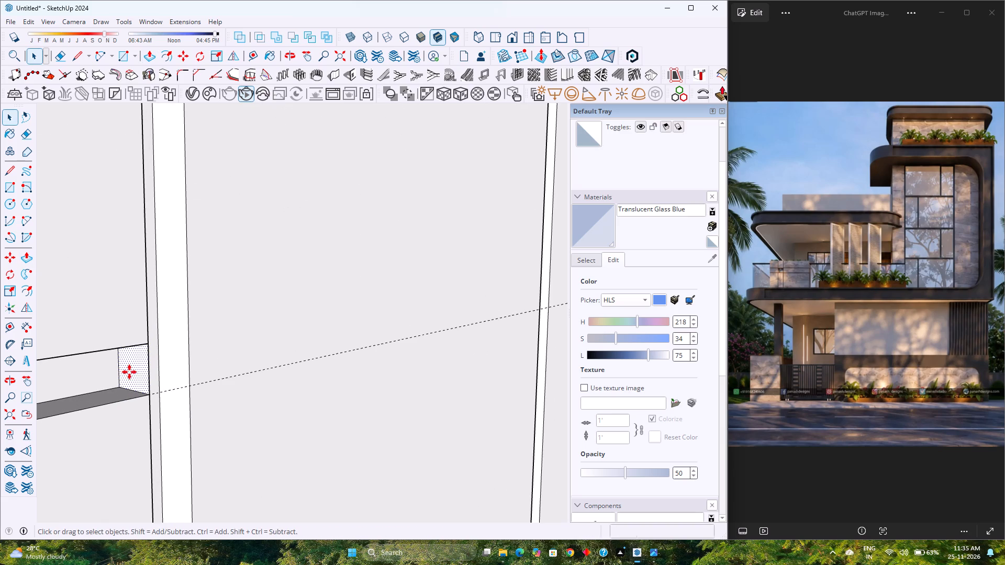
pyautogui.press('m')
pyautogui.click(148, 393)
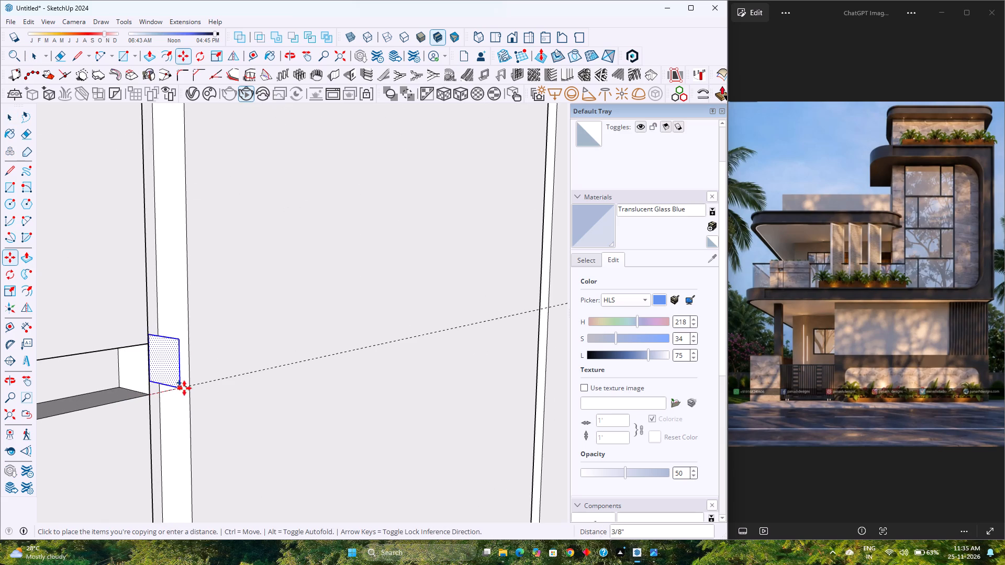
pyautogui.click(188, 387)
pyautogui.press('p')
pyautogui.doubleClick(184, 372)
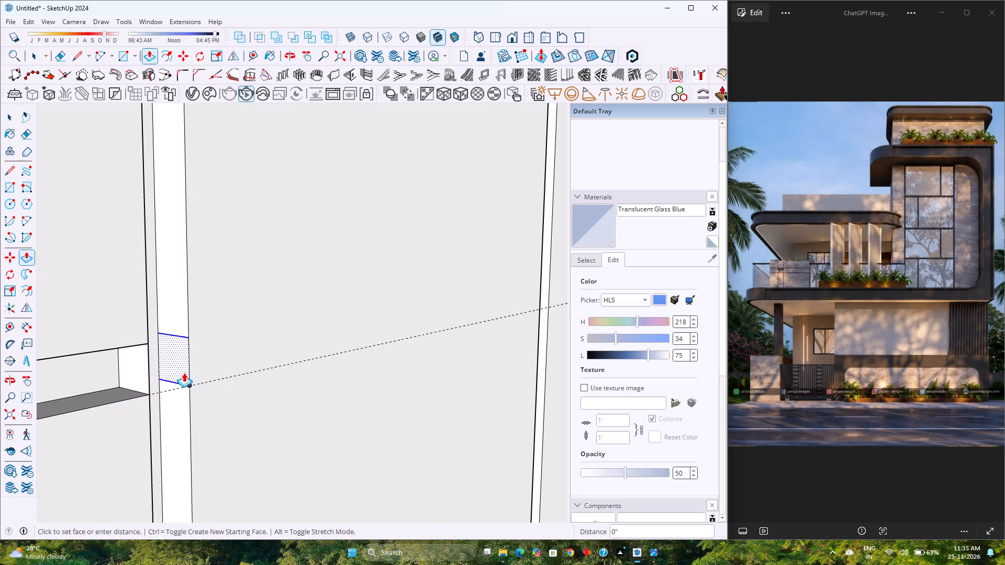
# Copy the lower groove's end face about 1/2" across to the far side of the second vertical groove.
pyautogui.scroll(-4, 184, 372)
pyautogui.keyDown('shift'); pyautogui.moveTo(375, 347); pyautogui.dragTo(132, 401, button='middle'); pyautogui.keyUp('shift')
pyautogui.keyDown('shift'); pyautogui.middleClick(132, 401); pyautogui.keyUp('shift')
pyautogui.scroll(6, 245, 364)
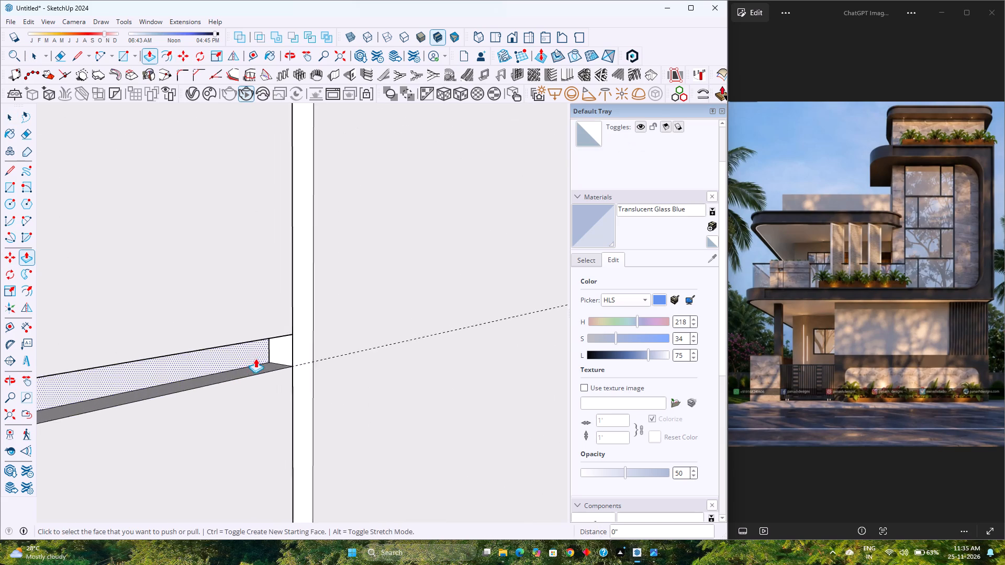
pyautogui.scroll(9, 255, 358)
pyautogui.moveTo(296, 353); pyautogui.dragTo(197, 355, button='middle')
pyautogui.press('space')
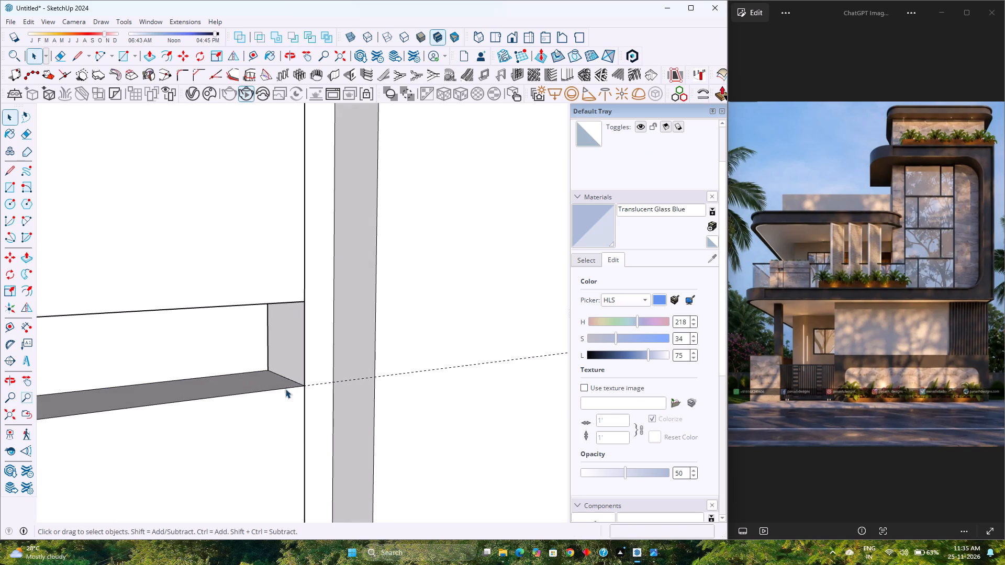
pyautogui.click(291, 366)
pyautogui.press('m')
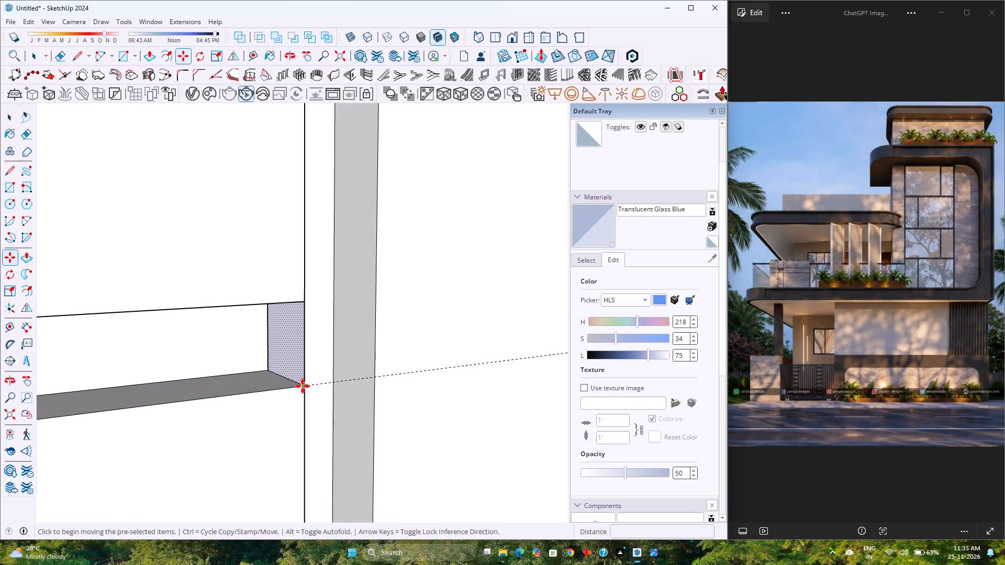
pyautogui.click(303, 386)
pyautogui.click(377, 375)
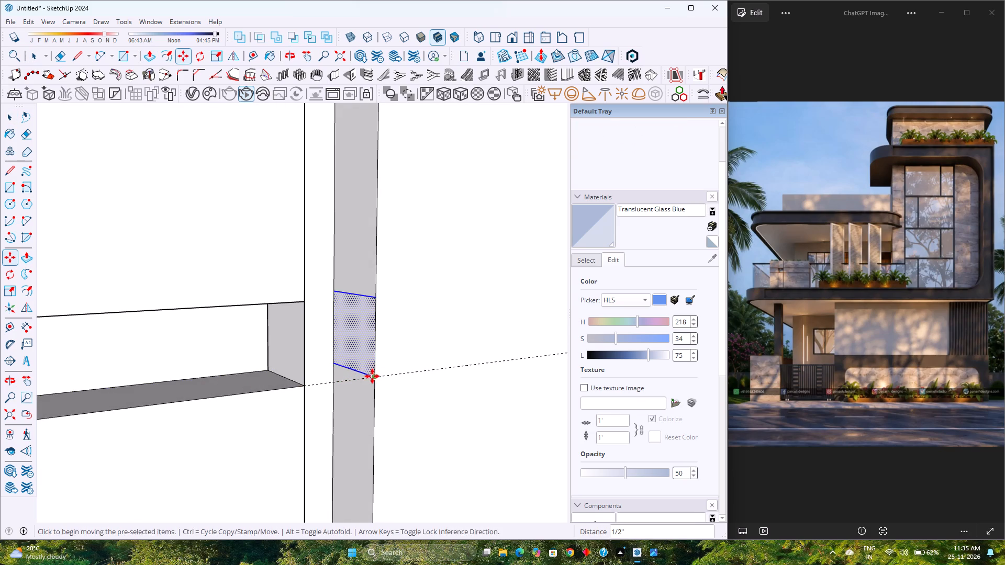
# Push the copied face through to the block's far side to complete the lower horizontal groove.
pyautogui.press('p')
pyautogui.click(361, 358)
pyautogui.scroll(-16, 374, 357)
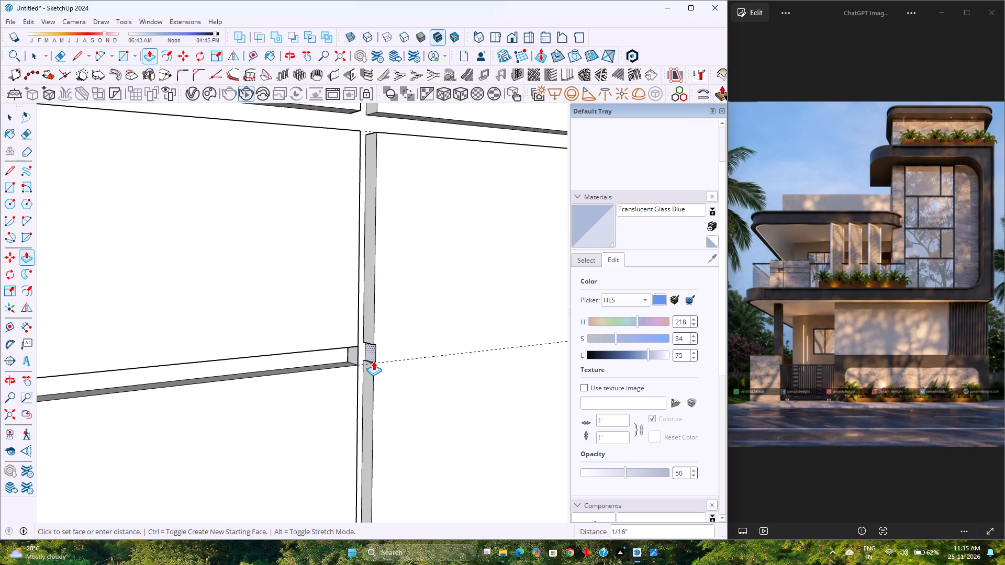
pyautogui.scroll(-17, 373, 361)
pyautogui.keyDown('shift'); pyautogui.moveTo(439, 351); pyautogui.dragTo(410, 360, button='middle'); pyautogui.keyUp('shift')
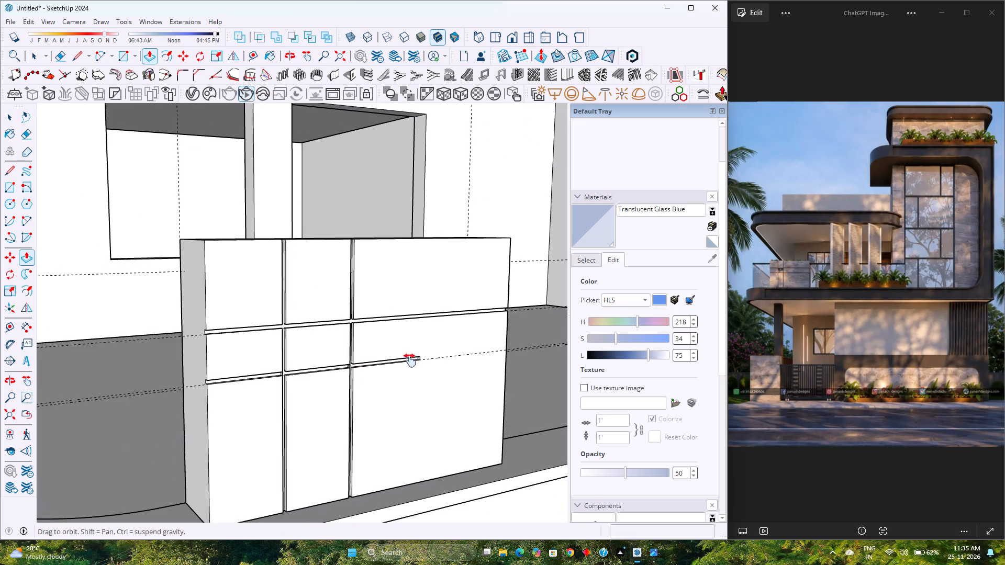
pyautogui.keyDown('shift'); pyautogui.moveTo(410, 360); pyautogui.dragTo(304, 384, button='middle'); pyautogui.keyUp('shift')
pyautogui.middleClick(304, 384)
pyautogui.click(467, 356)
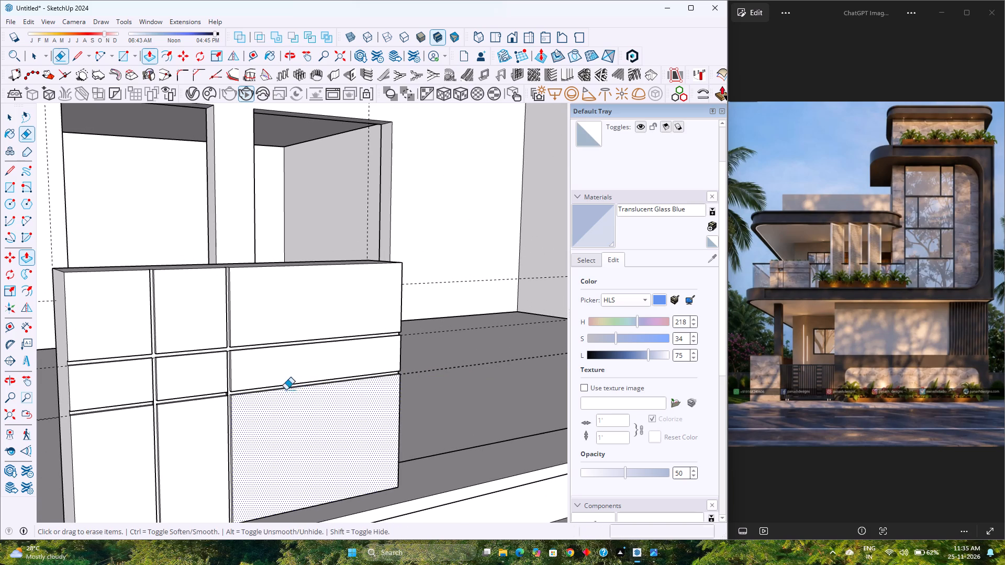
# Erase a leftover edge where the lower horizontal groove crosses each of the two vertical grooves.
pyautogui.press('e')
pyautogui.scroll(20, 228, 391)
pyautogui.scroll(1, 228, 391)
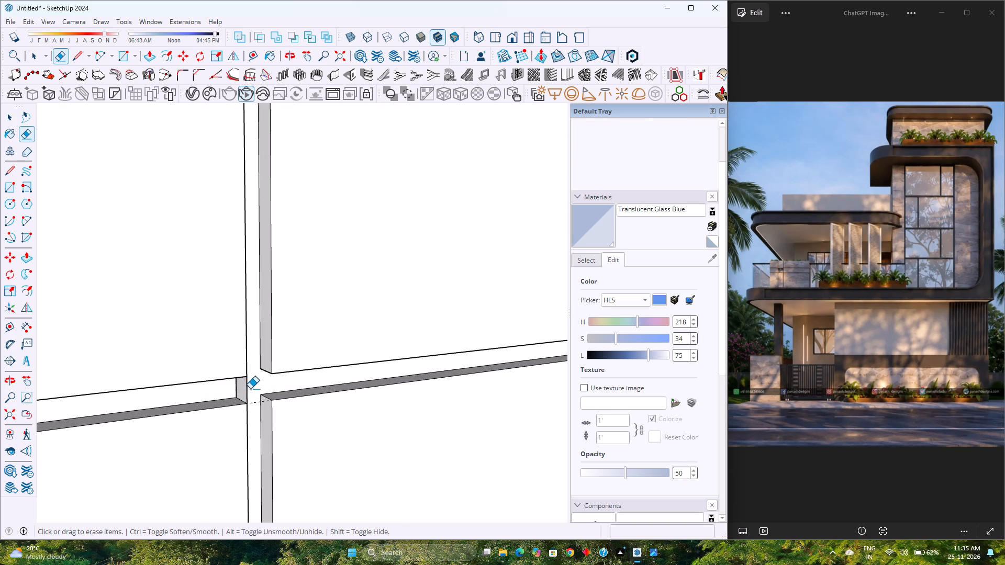
pyautogui.click(250, 389)
pyautogui.scroll(-10, 248, 389)
pyautogui.keyDown('shift'); pyautogui.moveTo(224, 398); pyautogui.dragTo(400, 337, button='middle'); pyautogui.keyUp('shift')
pyautogui.keyDown('shift'); pyautogui.middleClick(400, 337); pyautogui.keyUp('shift')
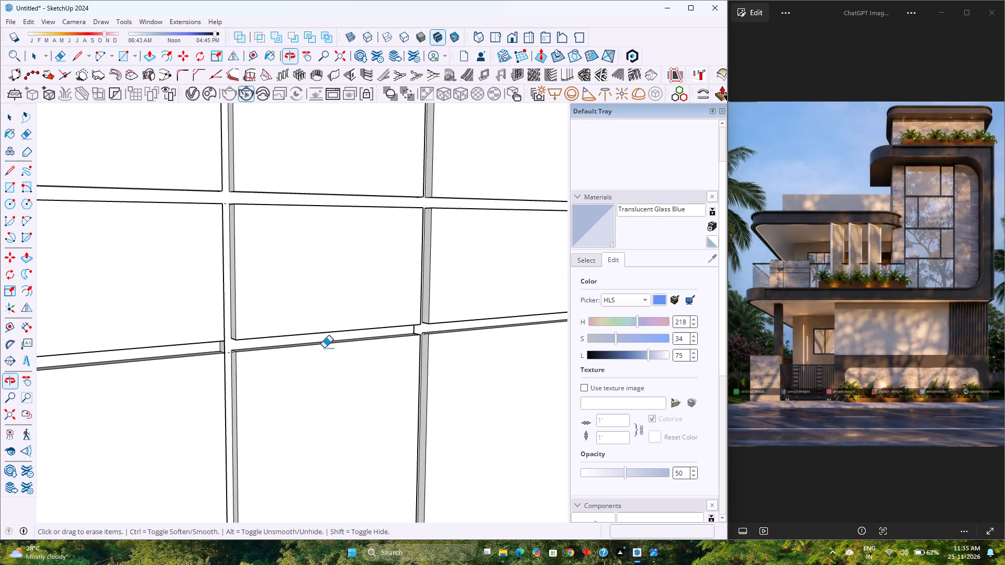
pyautogui.scroll(2, 242, 350)
pyautogui.click(220, 348)
pyautogui.scroll(-5, 223, 342)
pyautogui.press('space')
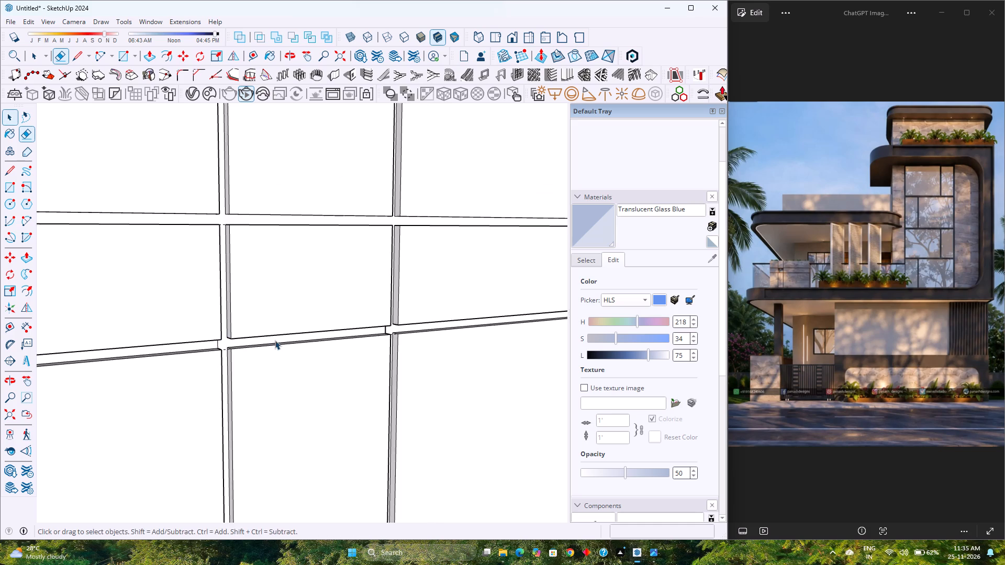
# Erase the remaining leftover edges on the other side of the lower horizontal groove's crossings with both vertical grooves.
pyautogui.scroll(-5, 275, 340)
pyautogui.scroll(7, 245, 341)
pyautogui.moveTo(244, 341); pyautogui.dragTo(134, 348, button='middle')
pyautogui.scroll(-1, 199, 356)
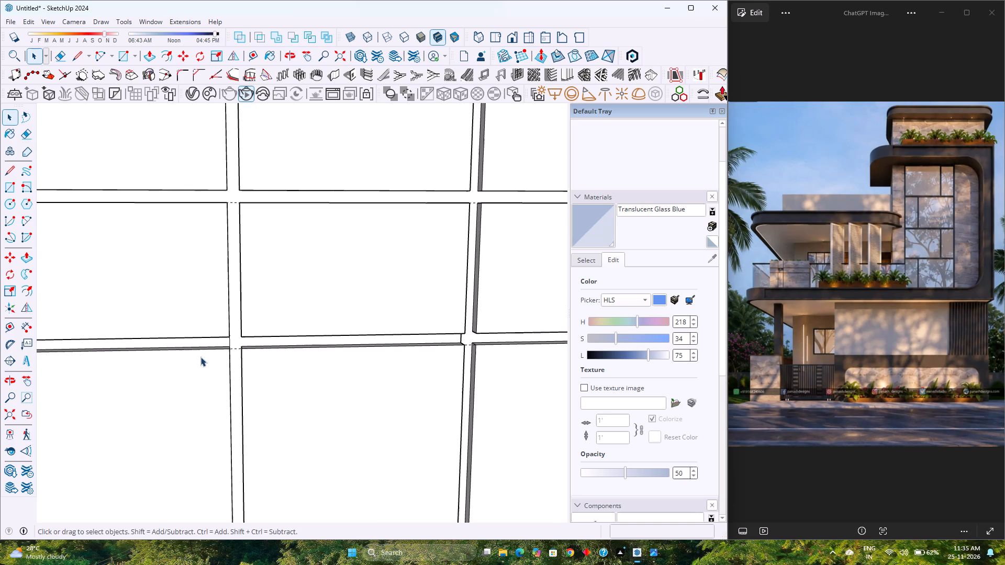
pyautogui.press('e')
pyautogui.scroll(13, 457, 347)
pyautogui.moveTo(466, 331); pyautogui.dragTo(378, 331, button='middle')
pyautogui.moveTo(462, 337); pyautogui.dragTo(450, 333)
pyautogui.scroll(-14, 449, 333)
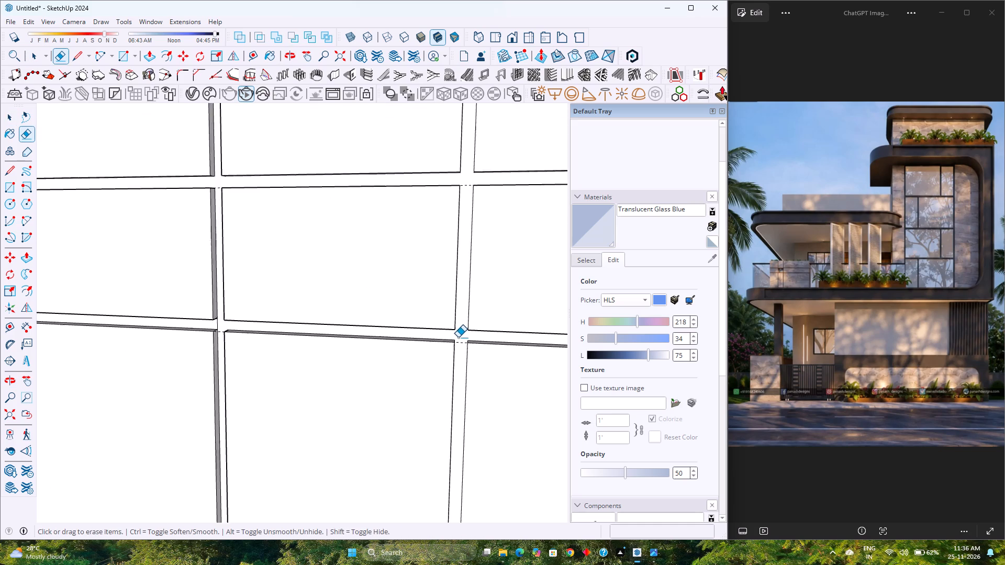
pyautogui.scroll(-7, 458, 337)
pyautogui.scroll(14, 315, 333)
pyautogui.click(318, 326)
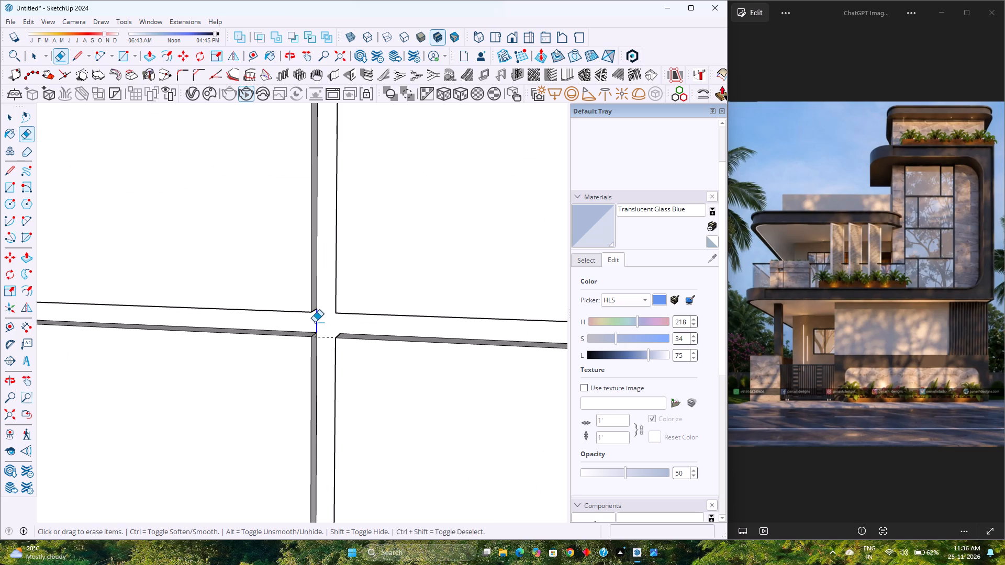
pyautogui.scroll(-20, 340, 327)
pyautogui.scroll(-1, 340, 327)
pyautogui.press('space')
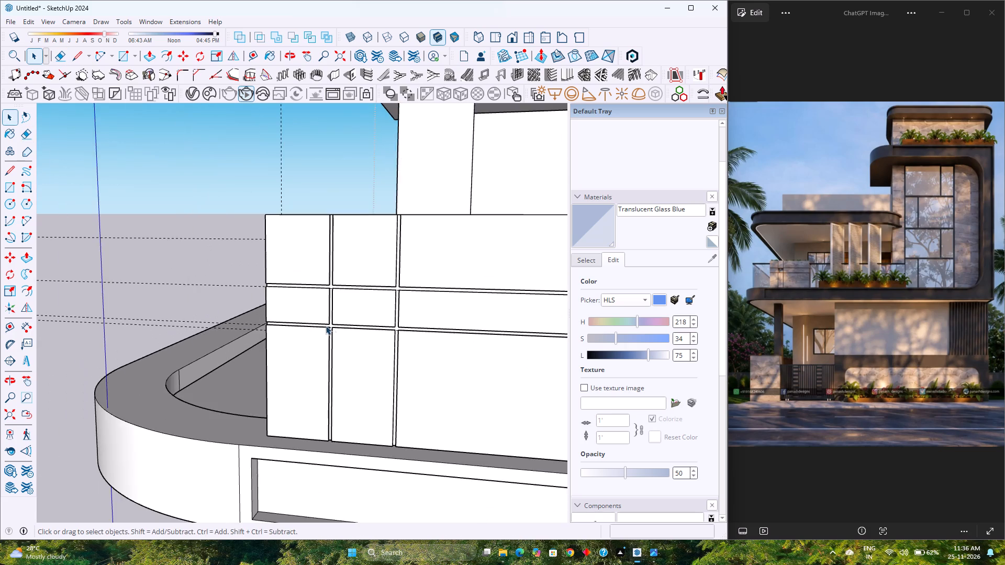
# Examine the grooved balcony block and the surrounding front facade against the reference image.
pyautogui.scroll(-4, 326, 325)
pyautogui.moveTo(307, 338); pyautogui.dragTo(511, 305, button='middle')
pyautogui.middleClick(511, 305)
pyautogui.moveTo(522, 311); pyautogui.dragTo(486, 277, button='middle')
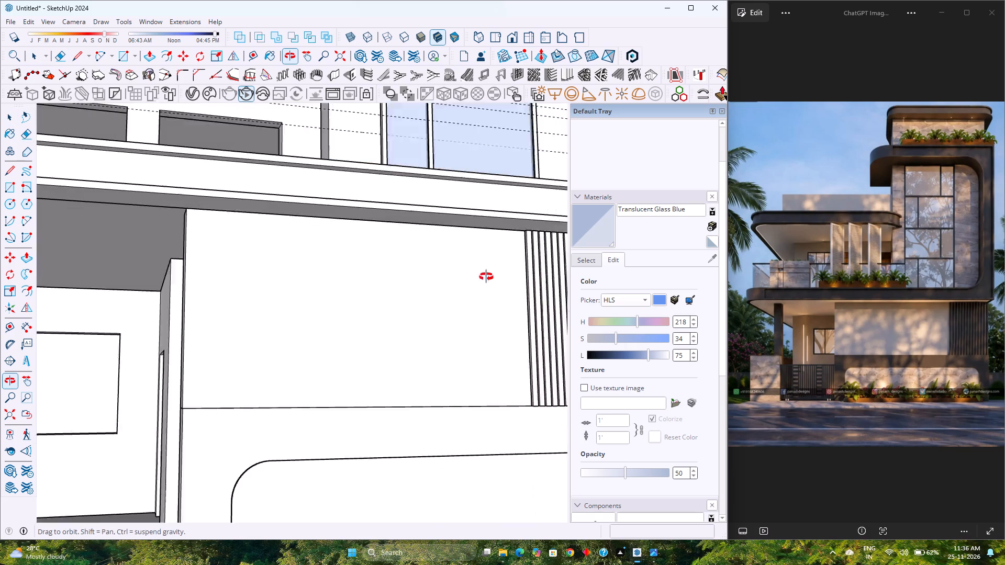
pyautogui.moveTo(486, 277); pyautogui.dragTo(488, 277, button='middle')
pyautogui.scroll(-11, 464, 289)
pyautogui.moveTo(347, 216); pyautogui.dragTo(269, 297, button='middle')
pyautogui.scroll(4, 269, 296)
pyautogui.scroll(-5, 268, 296)
pyautogui.scroll(4, 268, 296)
pyautogui.scroll(-4, 268, 296)
pyautogui.scroll(3, 268, 296)
pyautogui.scroll(-3, 268, 296)
pyautogui.scroll(5, 268, 296)
pyautogui.scroll(-5, 268, 296)
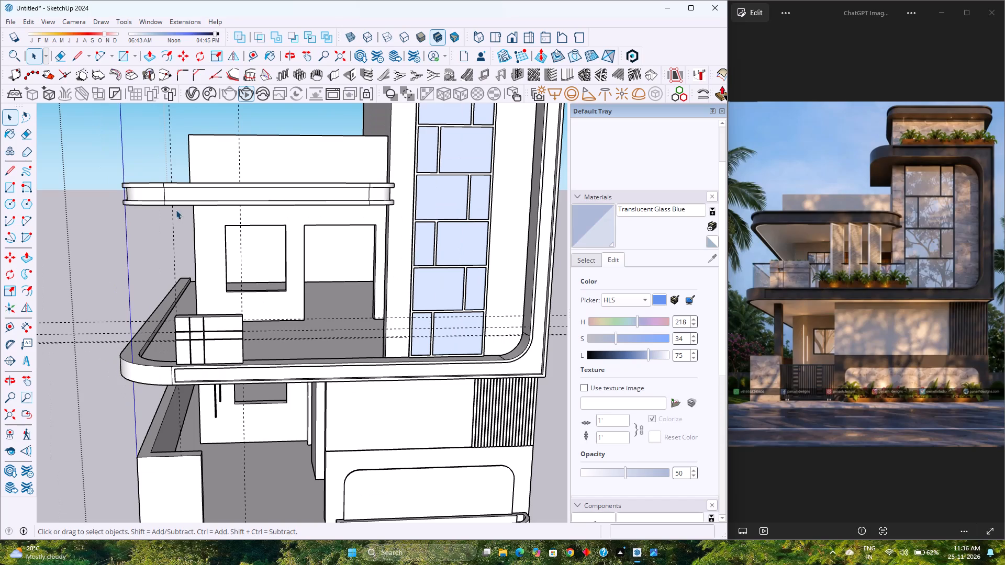
# Delete all guides from the model.
pyautogui.click(24, 20)
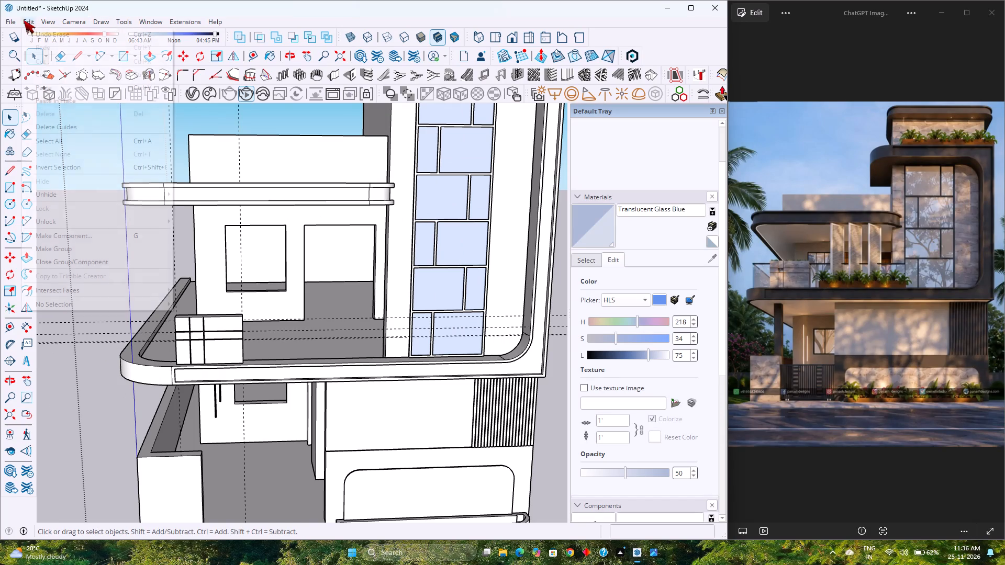
pyautogui.click(87, 189)
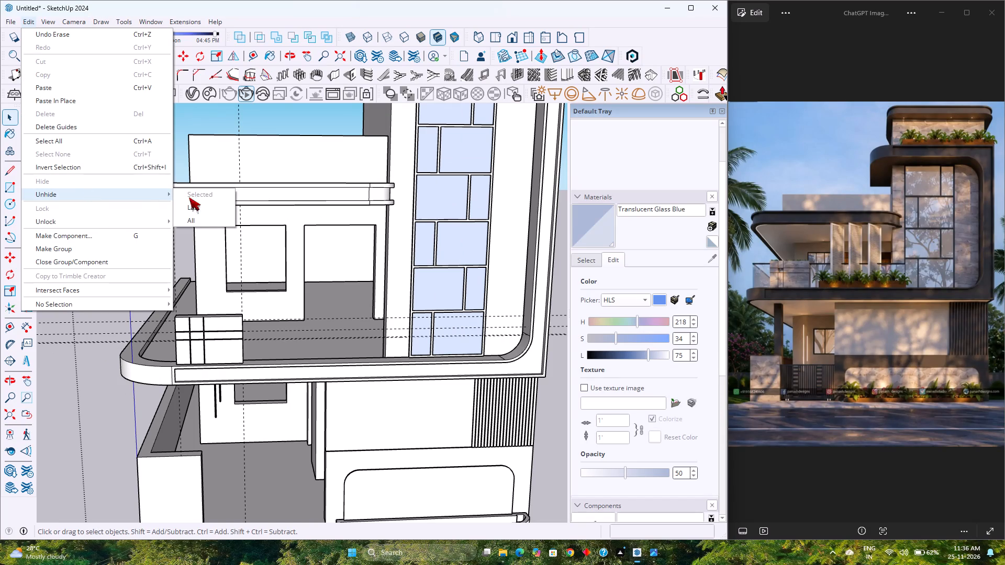
pyautogui.click(86, 127)
# Examine the whole front elevation of the house against the reference image.
pyautogui.scroll(-4, 310, 311)
pyautogui.moveTo(289, 393); pyautogui.dragTo(275, 359, button='middle')
pyautogui.scroll(4, 275, 359)
pyautogui.scroll(-3, 274, 359)
pyautogui.scroll(2, 272, 359)
pyautogui.scroll(-2, 271, 359)
pyautogui.scroll(3, 271, 359)
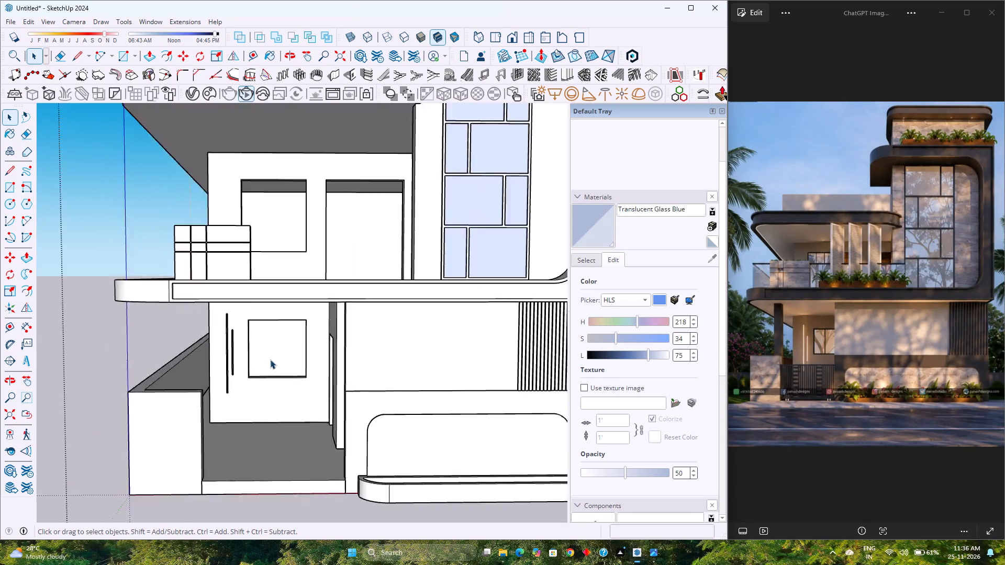
pyautogui.scroll(-4, 269, 361)
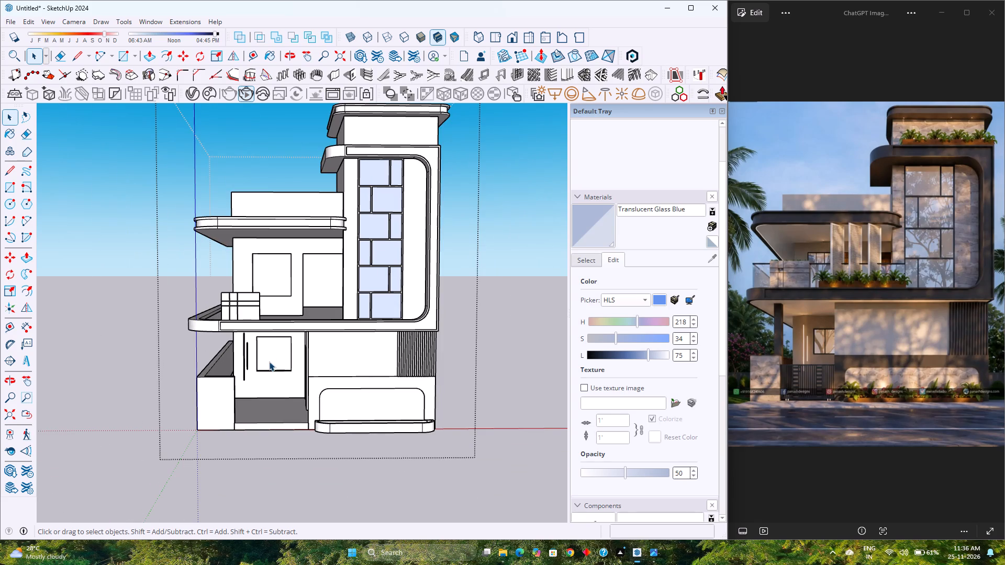
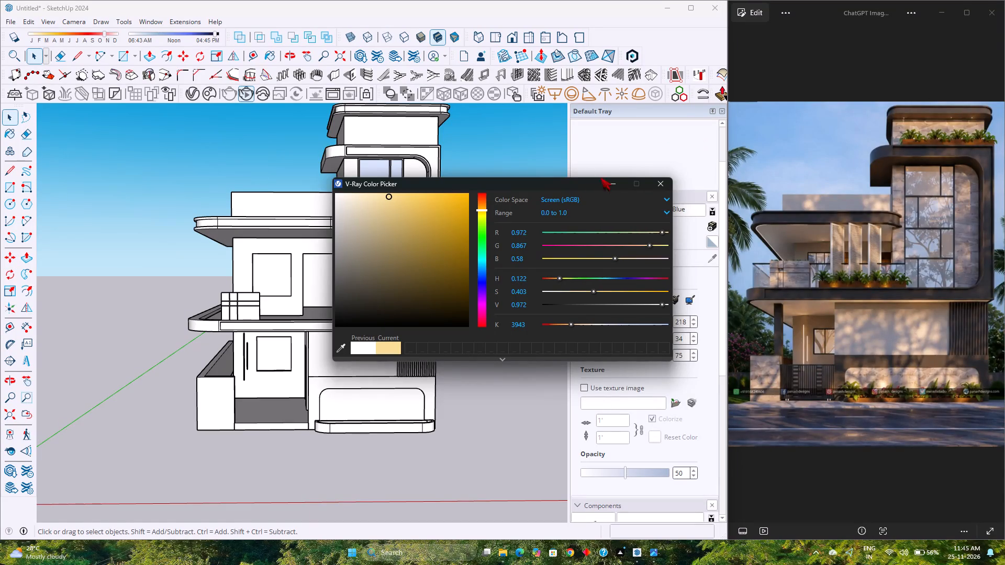
# Minimize the V-Ray Color Picker window to clear the view of the house model.
pyautogui.click(616, 184)
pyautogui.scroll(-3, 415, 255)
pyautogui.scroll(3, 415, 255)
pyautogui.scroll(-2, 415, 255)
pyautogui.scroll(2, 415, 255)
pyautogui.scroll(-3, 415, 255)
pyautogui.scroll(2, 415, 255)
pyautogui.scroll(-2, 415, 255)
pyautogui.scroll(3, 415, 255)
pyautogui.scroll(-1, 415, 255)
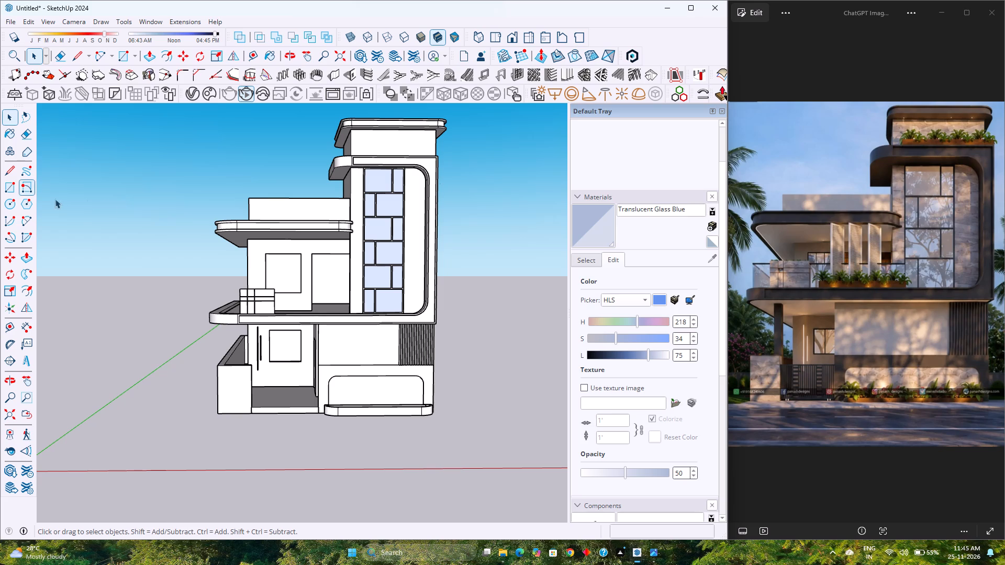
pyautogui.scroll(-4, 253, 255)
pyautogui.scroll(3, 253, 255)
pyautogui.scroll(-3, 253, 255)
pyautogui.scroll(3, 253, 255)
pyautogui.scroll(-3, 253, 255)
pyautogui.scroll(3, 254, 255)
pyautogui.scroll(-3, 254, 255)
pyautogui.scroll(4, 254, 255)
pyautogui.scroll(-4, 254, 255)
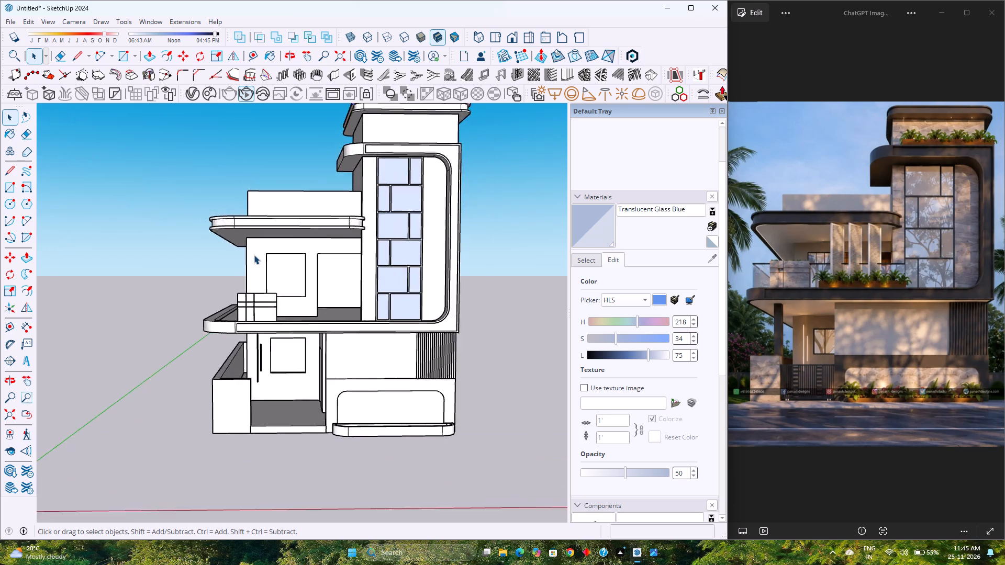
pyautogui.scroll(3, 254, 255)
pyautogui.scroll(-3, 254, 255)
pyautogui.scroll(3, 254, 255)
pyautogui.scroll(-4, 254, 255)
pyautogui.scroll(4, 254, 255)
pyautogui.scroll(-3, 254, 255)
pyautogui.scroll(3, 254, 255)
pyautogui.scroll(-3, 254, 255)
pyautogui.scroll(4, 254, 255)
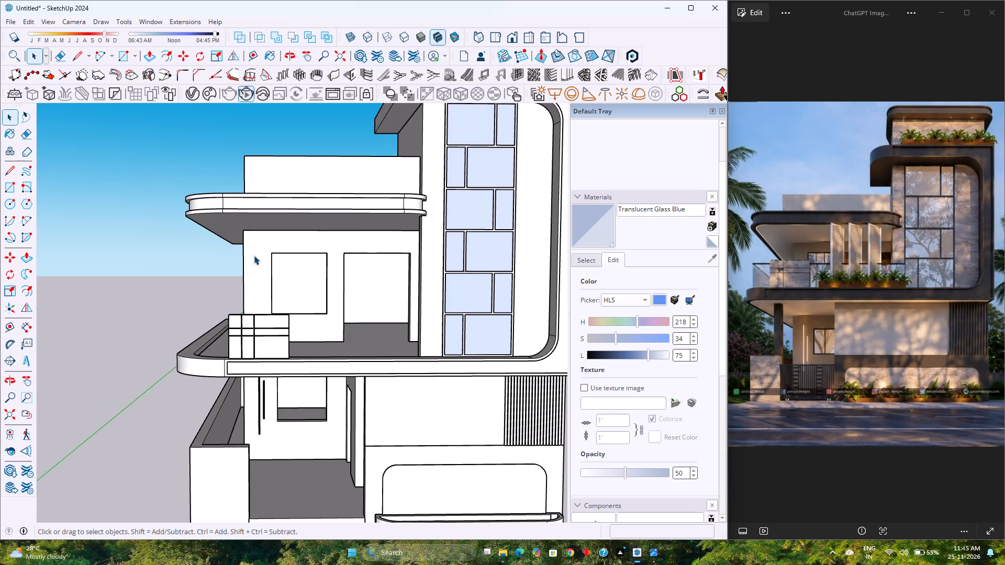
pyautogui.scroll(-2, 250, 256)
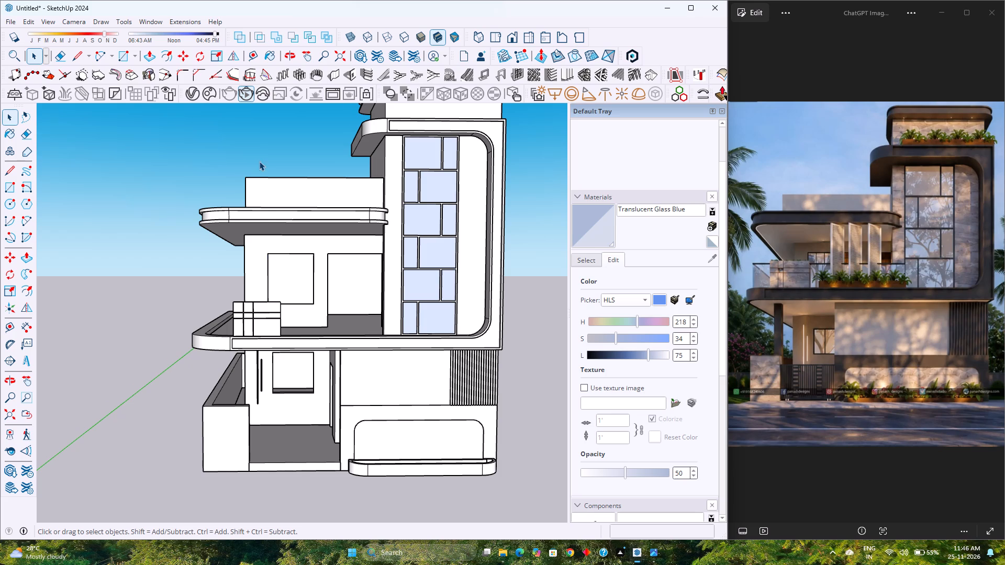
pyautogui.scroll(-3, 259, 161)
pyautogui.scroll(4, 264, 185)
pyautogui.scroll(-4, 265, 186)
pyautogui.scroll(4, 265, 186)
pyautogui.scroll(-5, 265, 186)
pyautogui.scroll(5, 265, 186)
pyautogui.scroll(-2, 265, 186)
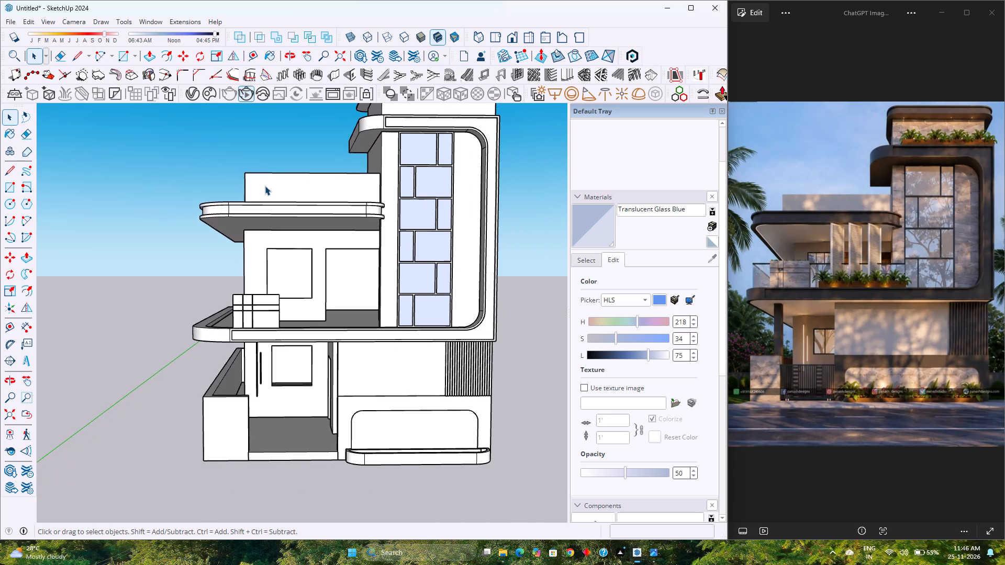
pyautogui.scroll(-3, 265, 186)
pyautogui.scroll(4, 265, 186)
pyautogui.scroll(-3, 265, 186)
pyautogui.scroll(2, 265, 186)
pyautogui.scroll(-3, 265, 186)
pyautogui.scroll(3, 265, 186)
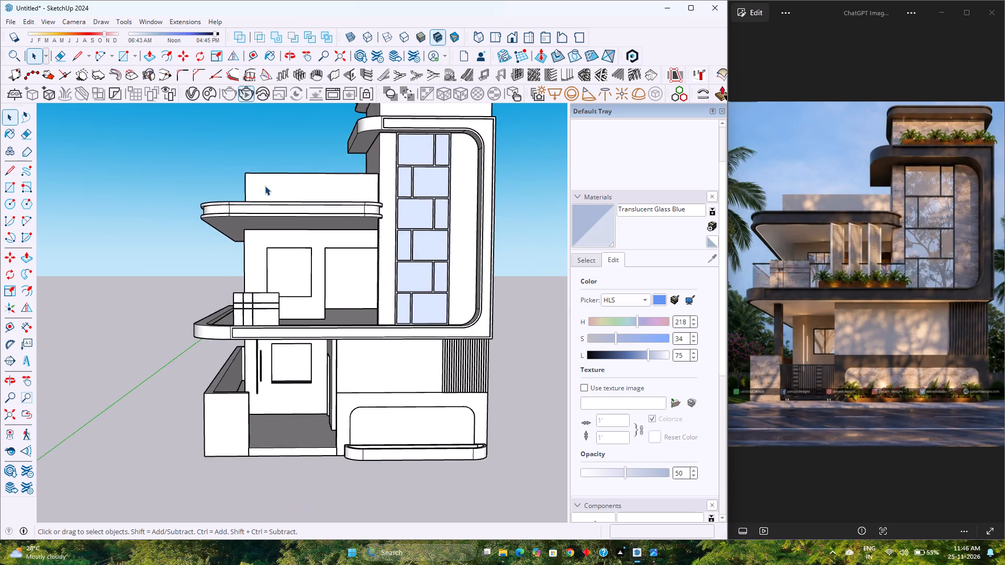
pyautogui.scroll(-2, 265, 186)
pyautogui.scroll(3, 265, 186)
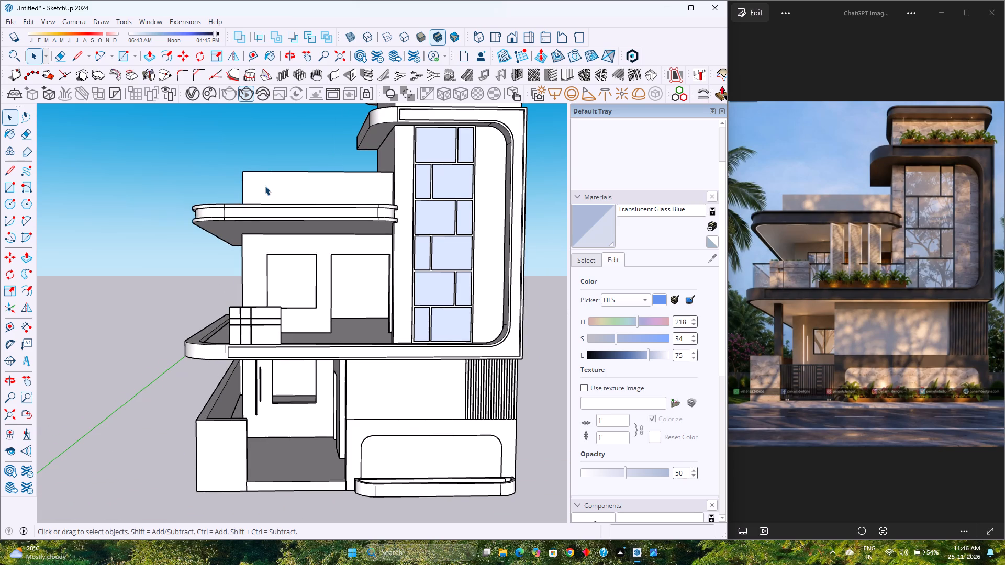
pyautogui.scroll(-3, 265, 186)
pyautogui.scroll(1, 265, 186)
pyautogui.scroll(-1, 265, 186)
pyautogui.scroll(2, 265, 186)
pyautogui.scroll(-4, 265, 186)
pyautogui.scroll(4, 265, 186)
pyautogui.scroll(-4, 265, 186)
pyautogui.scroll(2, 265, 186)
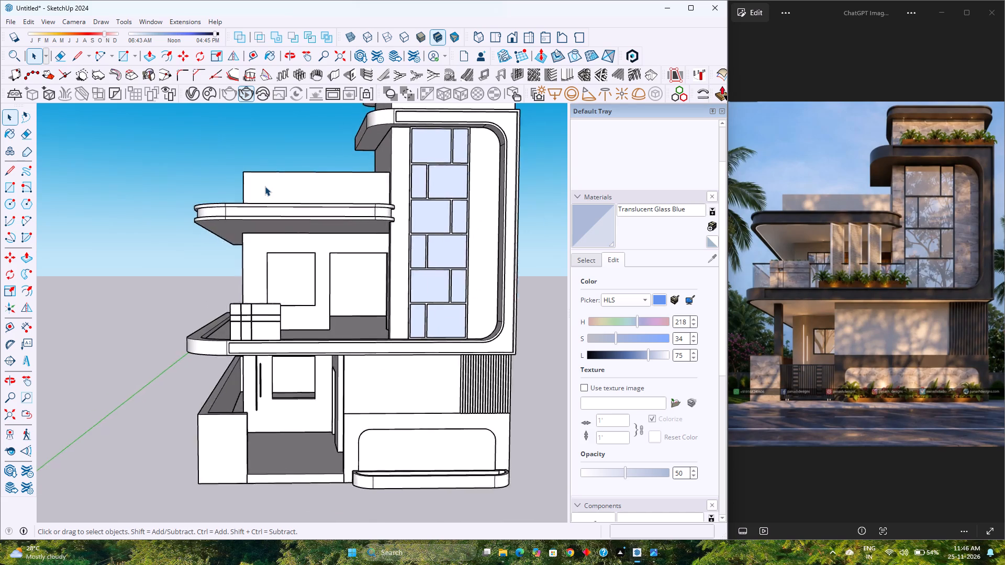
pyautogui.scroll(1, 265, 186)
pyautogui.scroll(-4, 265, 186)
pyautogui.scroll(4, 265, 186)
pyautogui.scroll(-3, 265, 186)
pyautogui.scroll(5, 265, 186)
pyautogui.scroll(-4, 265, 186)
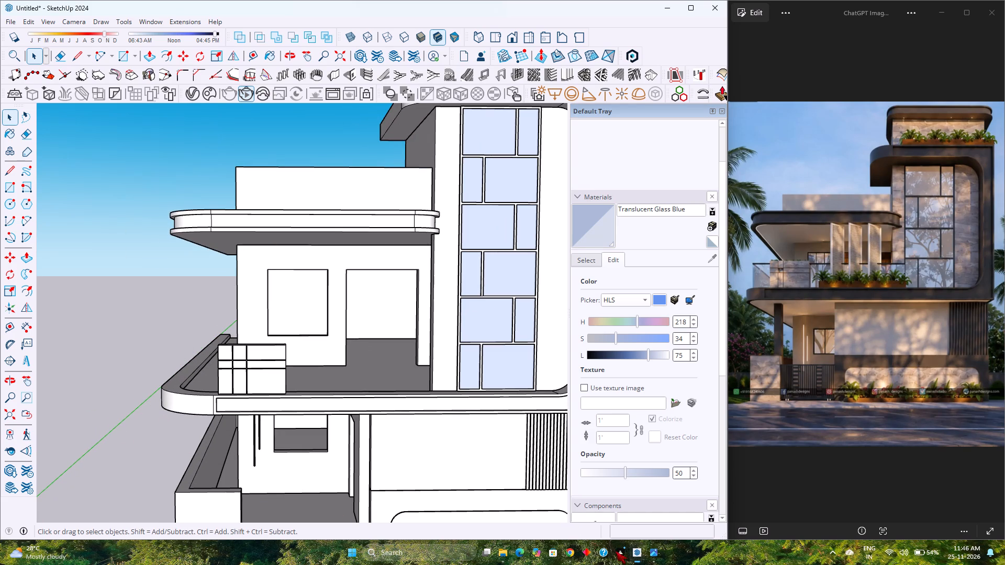
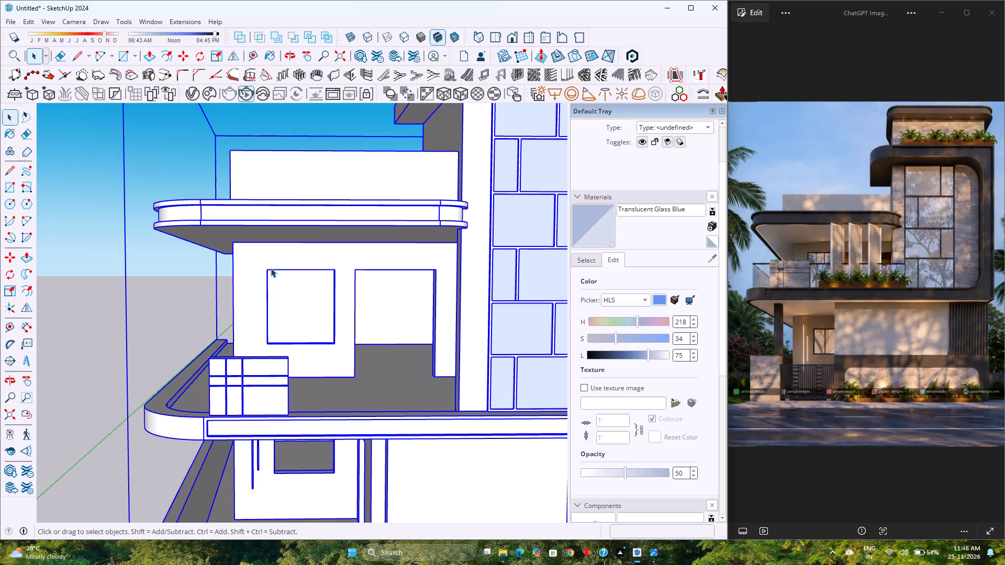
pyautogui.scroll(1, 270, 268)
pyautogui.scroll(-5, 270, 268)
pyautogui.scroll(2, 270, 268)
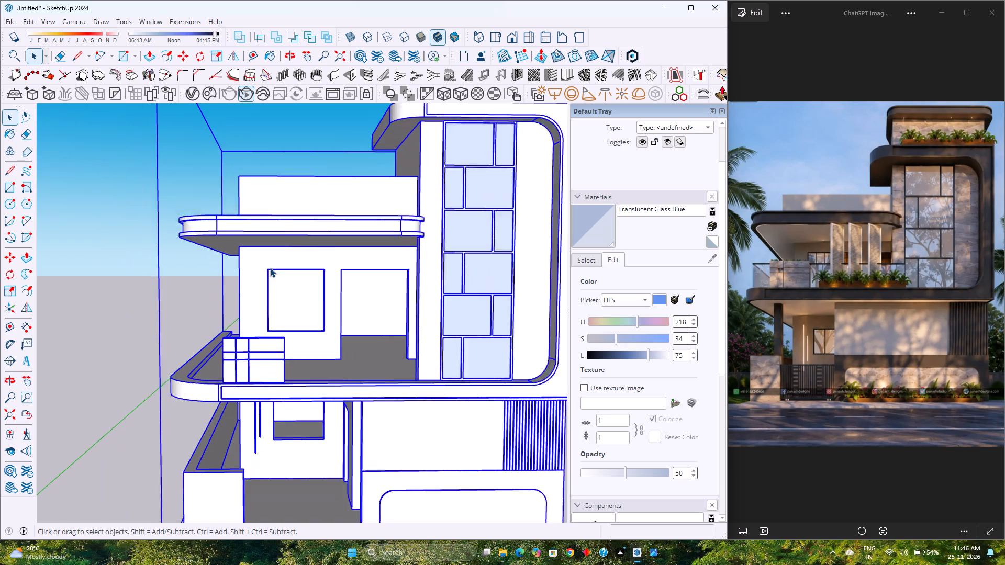
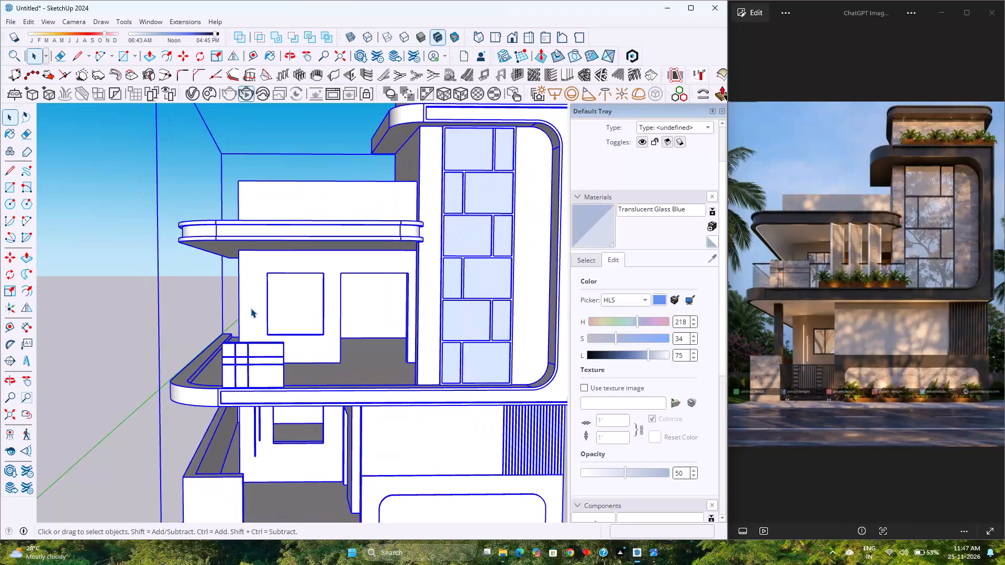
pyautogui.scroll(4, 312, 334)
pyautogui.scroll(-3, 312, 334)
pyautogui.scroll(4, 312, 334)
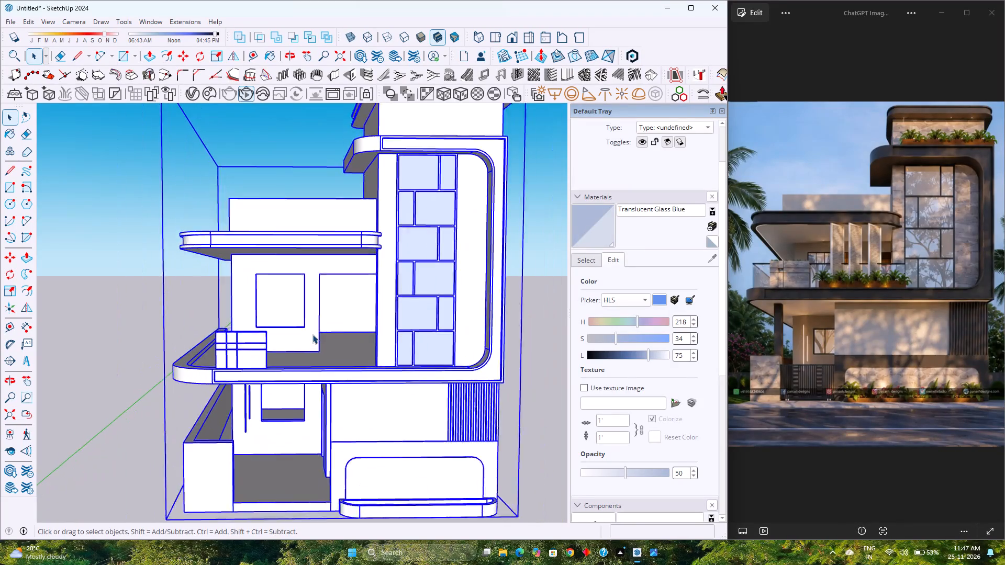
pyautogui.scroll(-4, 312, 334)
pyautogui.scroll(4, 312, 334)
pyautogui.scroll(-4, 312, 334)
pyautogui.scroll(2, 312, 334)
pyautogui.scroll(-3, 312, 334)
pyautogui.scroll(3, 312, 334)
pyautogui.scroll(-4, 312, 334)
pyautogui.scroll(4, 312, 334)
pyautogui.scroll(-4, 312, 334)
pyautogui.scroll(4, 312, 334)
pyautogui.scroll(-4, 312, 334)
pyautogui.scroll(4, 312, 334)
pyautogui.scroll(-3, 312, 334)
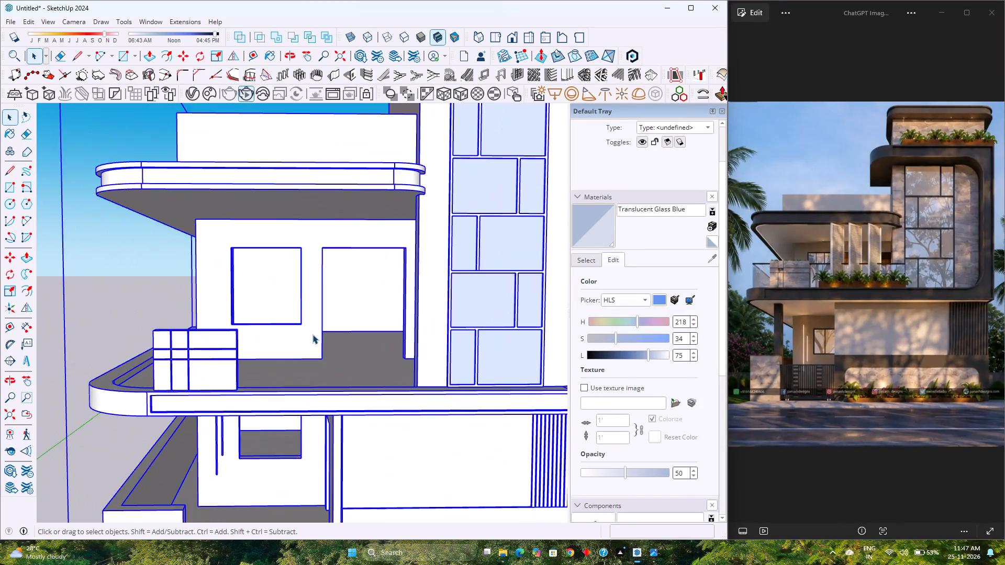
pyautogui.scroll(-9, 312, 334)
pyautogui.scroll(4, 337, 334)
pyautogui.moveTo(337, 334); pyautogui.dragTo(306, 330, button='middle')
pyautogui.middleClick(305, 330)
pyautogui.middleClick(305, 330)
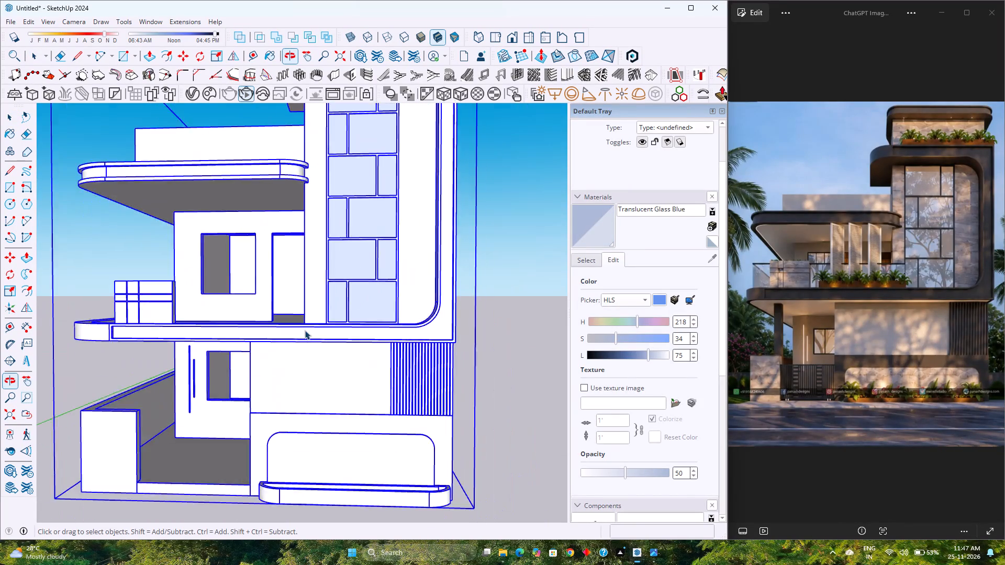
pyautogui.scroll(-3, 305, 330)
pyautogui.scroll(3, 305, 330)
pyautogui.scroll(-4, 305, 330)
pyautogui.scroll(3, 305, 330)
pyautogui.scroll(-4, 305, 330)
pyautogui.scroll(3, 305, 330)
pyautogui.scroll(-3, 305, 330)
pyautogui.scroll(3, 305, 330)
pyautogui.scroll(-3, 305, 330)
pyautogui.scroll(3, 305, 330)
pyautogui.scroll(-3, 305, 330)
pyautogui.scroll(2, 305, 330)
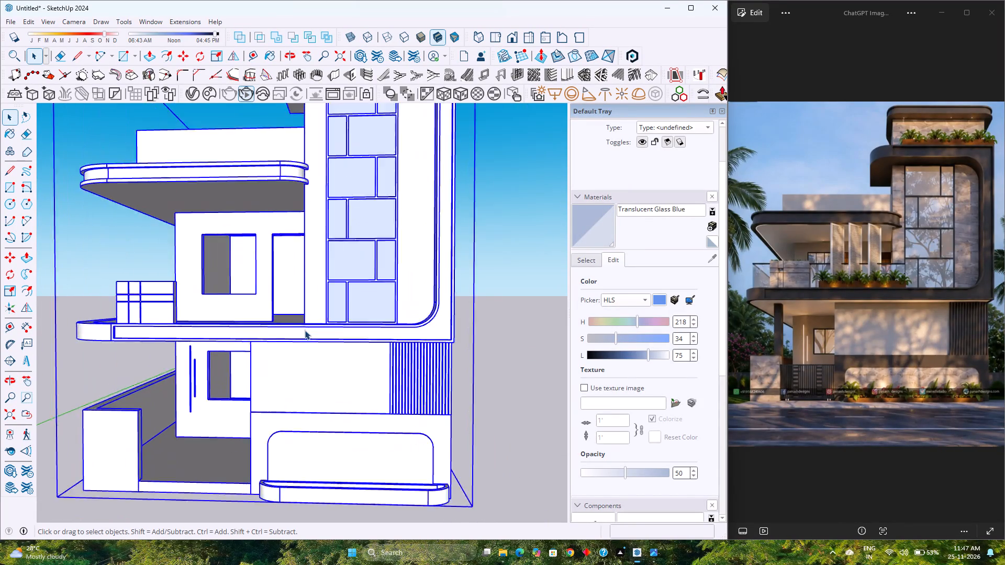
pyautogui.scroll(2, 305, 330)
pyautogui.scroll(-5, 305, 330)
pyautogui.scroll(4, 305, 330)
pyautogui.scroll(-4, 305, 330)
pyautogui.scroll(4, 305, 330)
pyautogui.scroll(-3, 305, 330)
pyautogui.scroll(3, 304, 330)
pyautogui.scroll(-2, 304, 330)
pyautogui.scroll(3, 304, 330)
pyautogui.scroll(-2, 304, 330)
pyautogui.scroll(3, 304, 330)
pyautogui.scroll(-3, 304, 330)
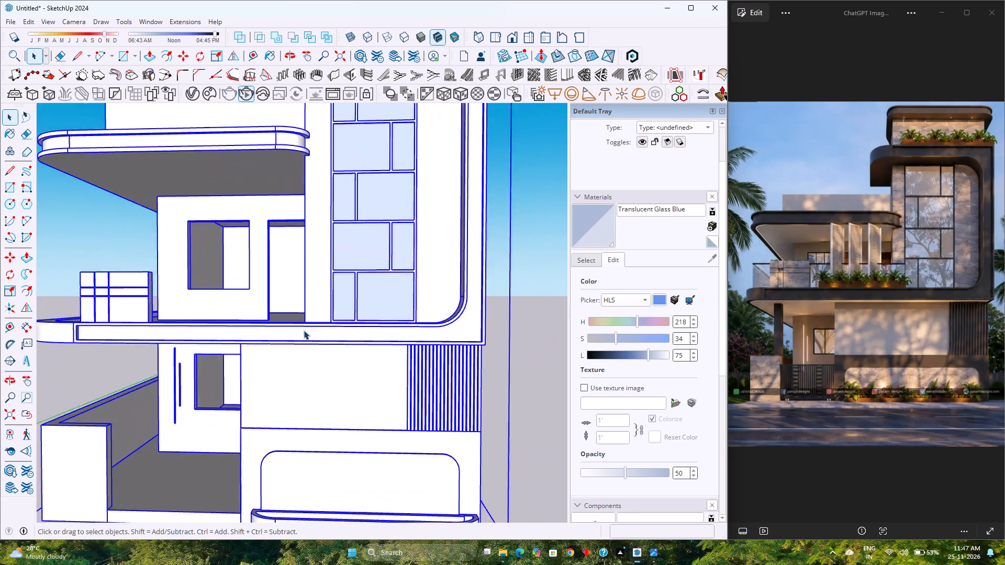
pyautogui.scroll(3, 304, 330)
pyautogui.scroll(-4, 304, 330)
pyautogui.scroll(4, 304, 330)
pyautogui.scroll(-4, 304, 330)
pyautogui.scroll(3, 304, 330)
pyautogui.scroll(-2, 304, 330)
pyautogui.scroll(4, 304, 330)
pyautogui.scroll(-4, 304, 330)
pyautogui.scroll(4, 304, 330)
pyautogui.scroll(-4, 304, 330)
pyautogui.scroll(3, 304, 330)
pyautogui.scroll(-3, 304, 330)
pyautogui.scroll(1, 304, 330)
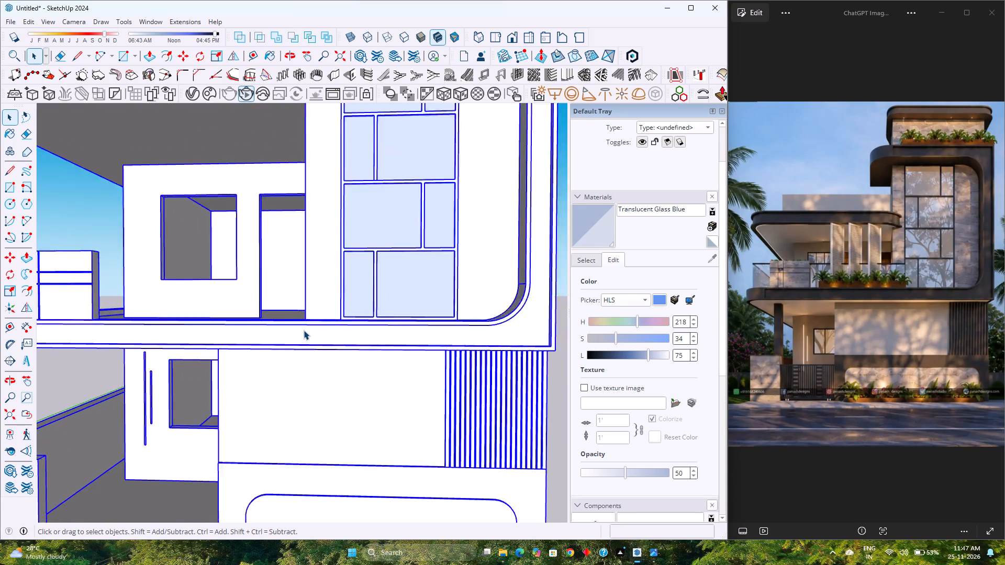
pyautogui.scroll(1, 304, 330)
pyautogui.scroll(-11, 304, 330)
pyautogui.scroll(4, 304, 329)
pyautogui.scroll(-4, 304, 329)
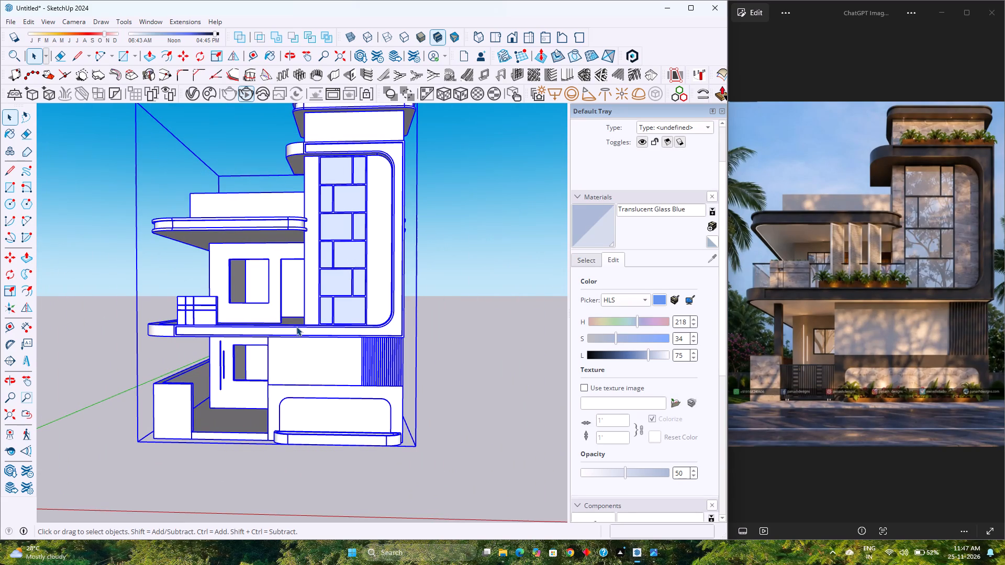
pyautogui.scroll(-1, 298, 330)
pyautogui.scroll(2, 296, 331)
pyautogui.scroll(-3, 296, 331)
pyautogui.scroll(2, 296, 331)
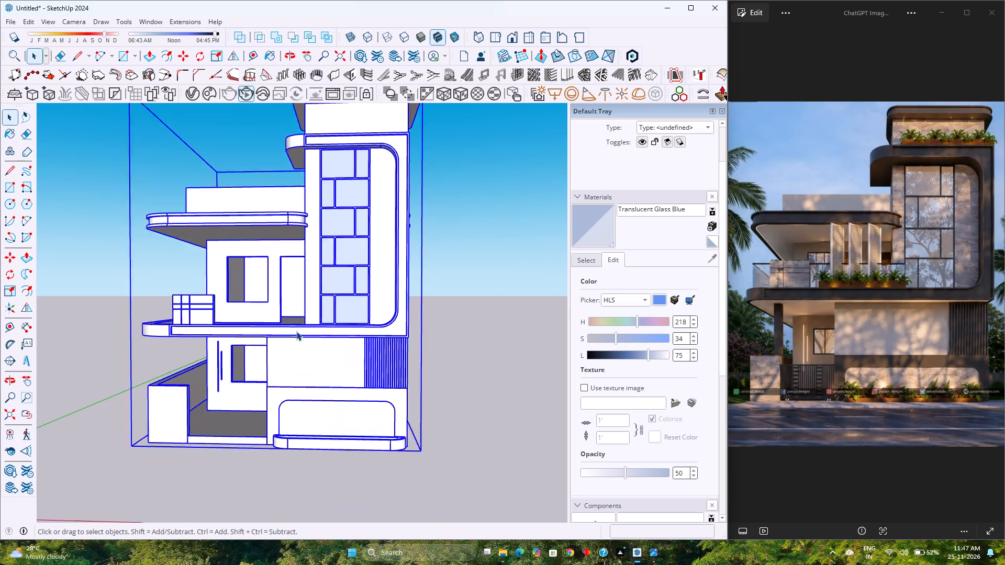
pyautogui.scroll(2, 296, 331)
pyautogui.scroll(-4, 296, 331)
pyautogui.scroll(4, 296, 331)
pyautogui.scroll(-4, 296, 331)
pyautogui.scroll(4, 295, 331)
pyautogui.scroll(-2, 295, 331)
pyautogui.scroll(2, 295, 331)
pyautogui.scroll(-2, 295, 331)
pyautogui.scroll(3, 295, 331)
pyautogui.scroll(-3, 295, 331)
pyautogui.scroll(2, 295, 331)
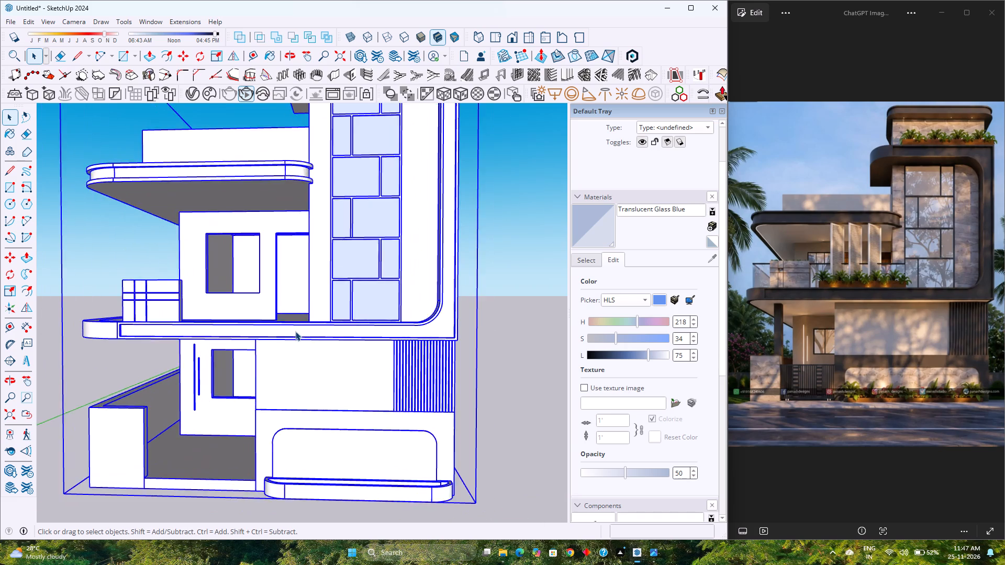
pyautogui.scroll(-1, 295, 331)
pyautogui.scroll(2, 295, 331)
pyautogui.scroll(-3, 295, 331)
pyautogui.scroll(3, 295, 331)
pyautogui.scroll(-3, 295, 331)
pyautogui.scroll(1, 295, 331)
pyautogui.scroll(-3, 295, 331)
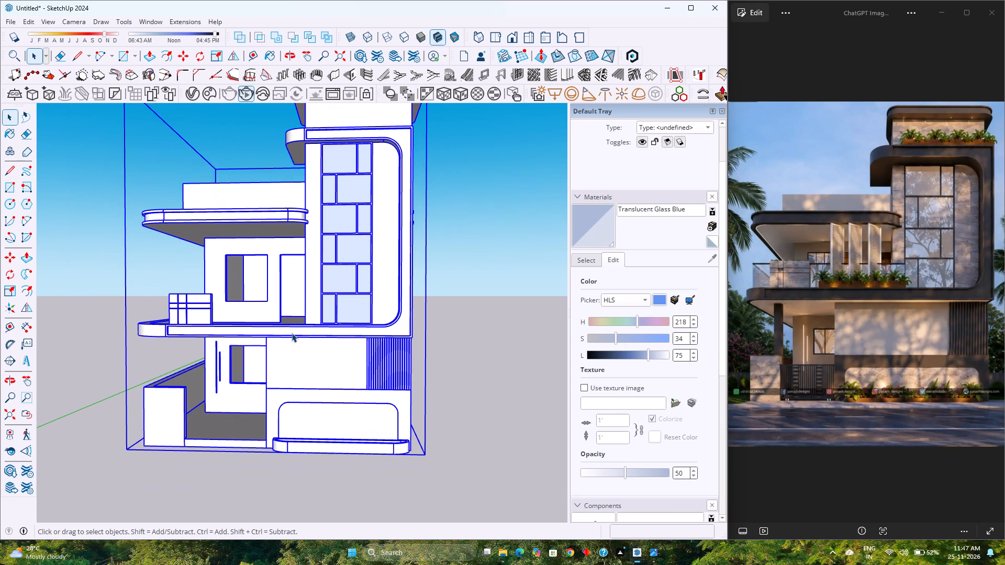
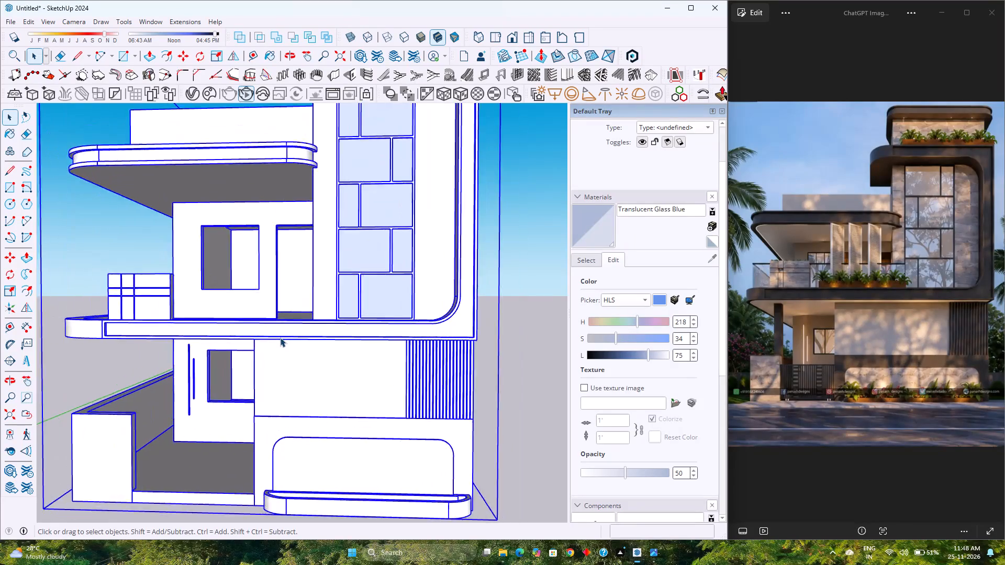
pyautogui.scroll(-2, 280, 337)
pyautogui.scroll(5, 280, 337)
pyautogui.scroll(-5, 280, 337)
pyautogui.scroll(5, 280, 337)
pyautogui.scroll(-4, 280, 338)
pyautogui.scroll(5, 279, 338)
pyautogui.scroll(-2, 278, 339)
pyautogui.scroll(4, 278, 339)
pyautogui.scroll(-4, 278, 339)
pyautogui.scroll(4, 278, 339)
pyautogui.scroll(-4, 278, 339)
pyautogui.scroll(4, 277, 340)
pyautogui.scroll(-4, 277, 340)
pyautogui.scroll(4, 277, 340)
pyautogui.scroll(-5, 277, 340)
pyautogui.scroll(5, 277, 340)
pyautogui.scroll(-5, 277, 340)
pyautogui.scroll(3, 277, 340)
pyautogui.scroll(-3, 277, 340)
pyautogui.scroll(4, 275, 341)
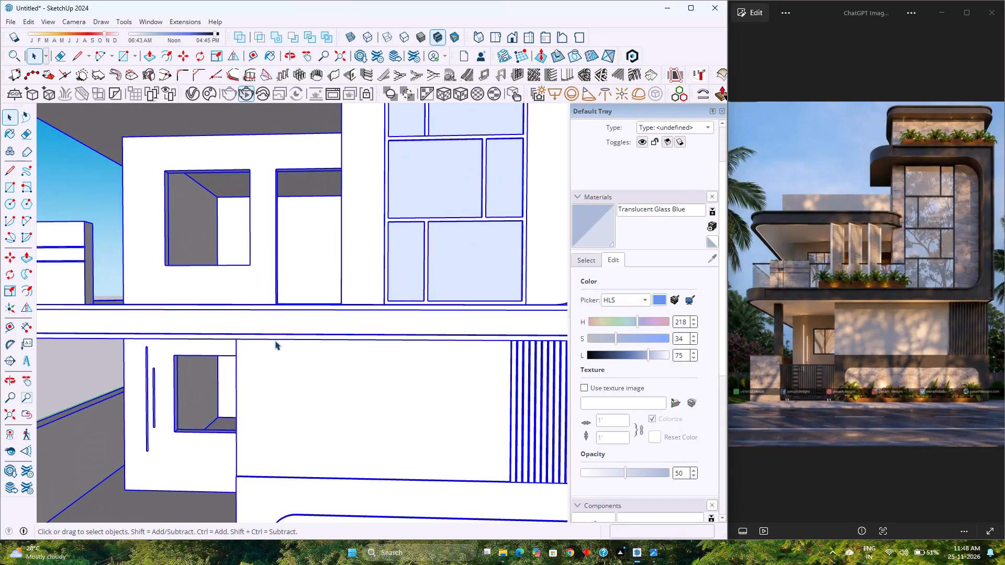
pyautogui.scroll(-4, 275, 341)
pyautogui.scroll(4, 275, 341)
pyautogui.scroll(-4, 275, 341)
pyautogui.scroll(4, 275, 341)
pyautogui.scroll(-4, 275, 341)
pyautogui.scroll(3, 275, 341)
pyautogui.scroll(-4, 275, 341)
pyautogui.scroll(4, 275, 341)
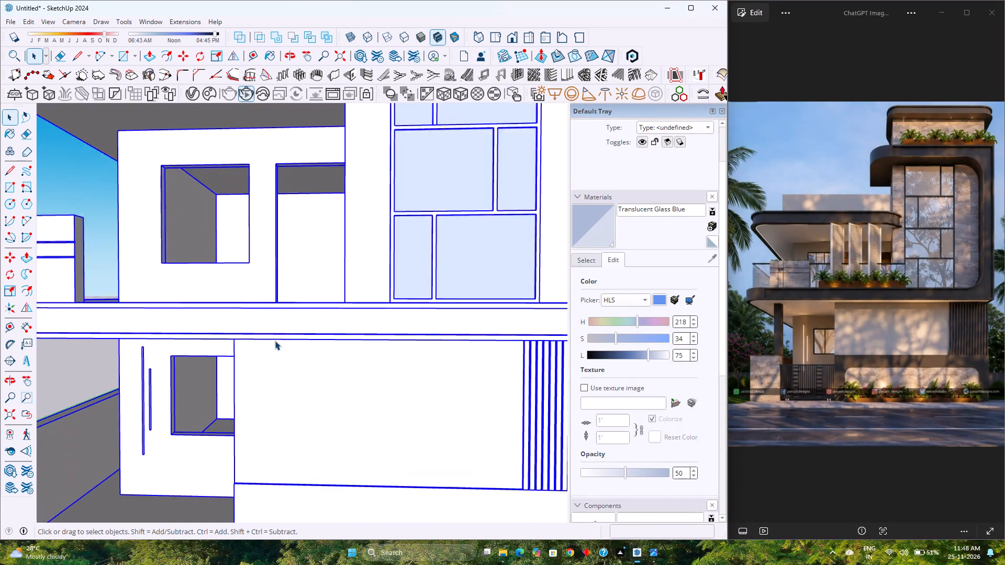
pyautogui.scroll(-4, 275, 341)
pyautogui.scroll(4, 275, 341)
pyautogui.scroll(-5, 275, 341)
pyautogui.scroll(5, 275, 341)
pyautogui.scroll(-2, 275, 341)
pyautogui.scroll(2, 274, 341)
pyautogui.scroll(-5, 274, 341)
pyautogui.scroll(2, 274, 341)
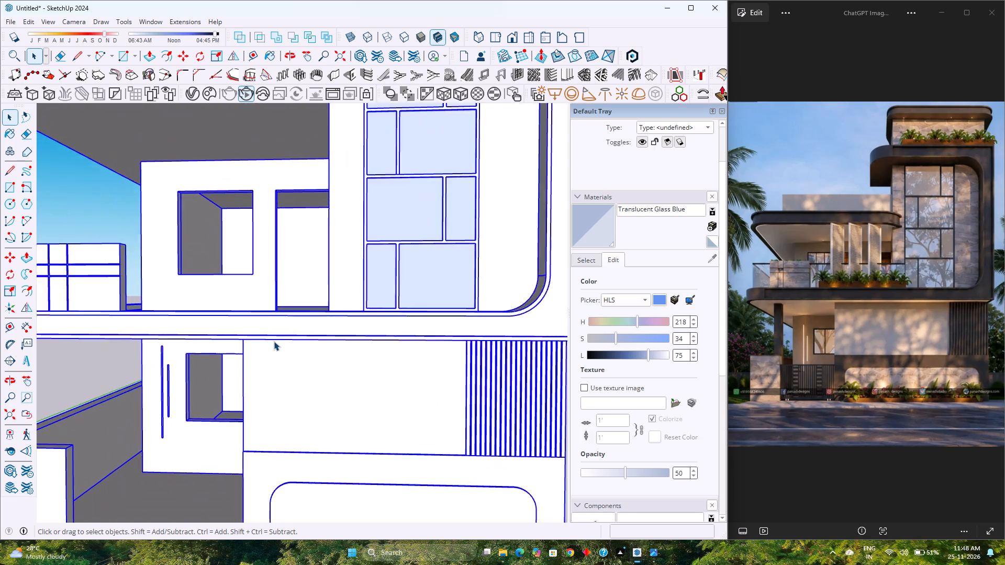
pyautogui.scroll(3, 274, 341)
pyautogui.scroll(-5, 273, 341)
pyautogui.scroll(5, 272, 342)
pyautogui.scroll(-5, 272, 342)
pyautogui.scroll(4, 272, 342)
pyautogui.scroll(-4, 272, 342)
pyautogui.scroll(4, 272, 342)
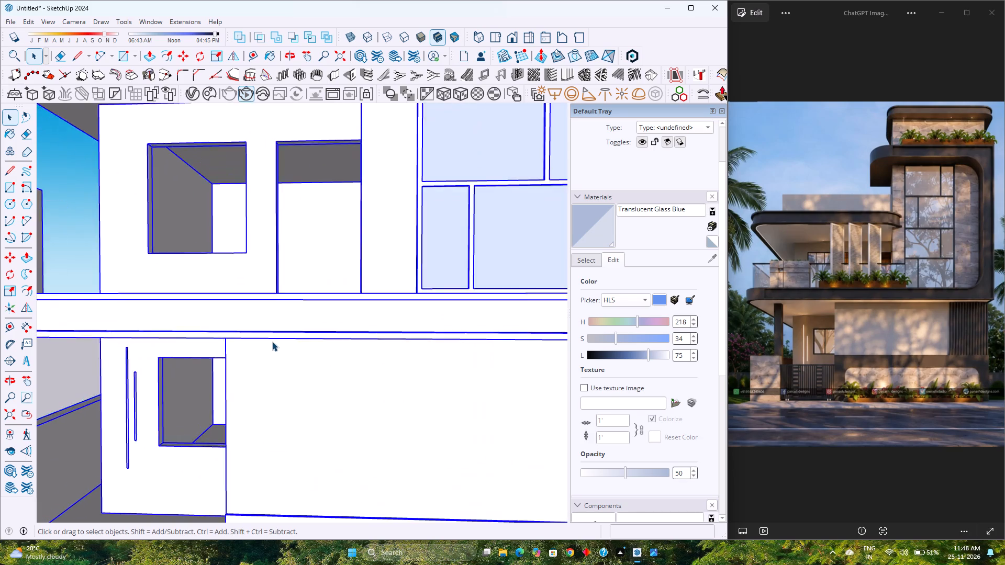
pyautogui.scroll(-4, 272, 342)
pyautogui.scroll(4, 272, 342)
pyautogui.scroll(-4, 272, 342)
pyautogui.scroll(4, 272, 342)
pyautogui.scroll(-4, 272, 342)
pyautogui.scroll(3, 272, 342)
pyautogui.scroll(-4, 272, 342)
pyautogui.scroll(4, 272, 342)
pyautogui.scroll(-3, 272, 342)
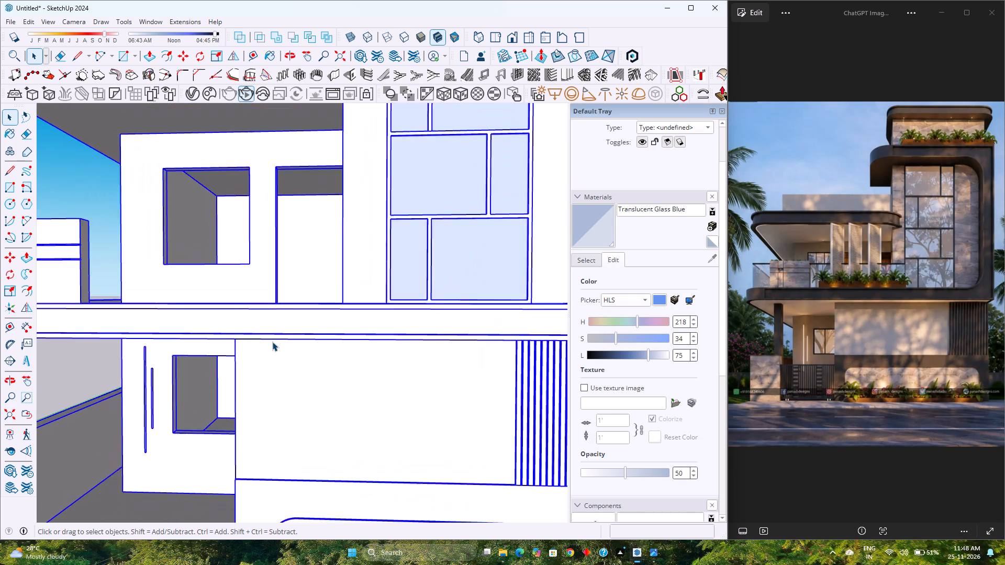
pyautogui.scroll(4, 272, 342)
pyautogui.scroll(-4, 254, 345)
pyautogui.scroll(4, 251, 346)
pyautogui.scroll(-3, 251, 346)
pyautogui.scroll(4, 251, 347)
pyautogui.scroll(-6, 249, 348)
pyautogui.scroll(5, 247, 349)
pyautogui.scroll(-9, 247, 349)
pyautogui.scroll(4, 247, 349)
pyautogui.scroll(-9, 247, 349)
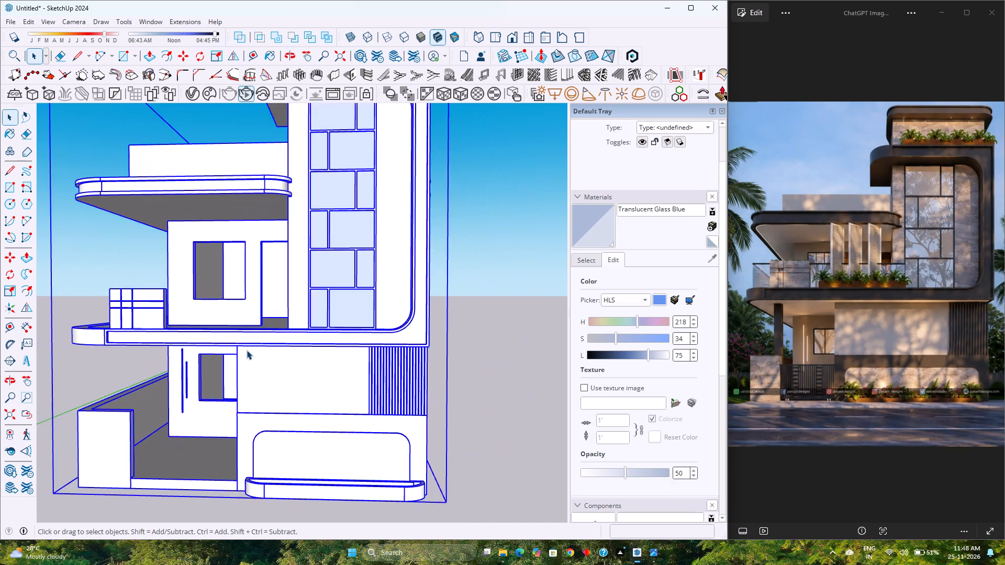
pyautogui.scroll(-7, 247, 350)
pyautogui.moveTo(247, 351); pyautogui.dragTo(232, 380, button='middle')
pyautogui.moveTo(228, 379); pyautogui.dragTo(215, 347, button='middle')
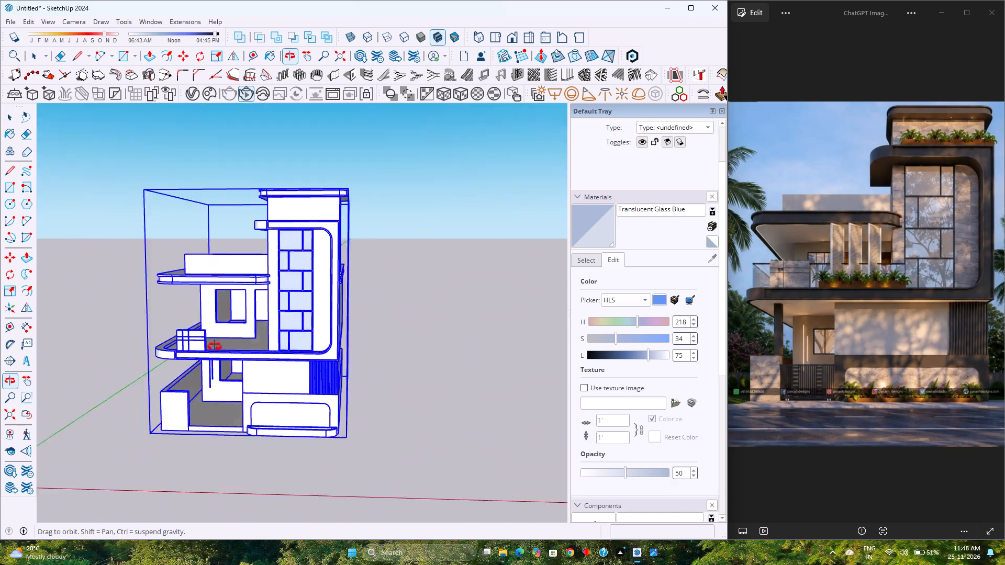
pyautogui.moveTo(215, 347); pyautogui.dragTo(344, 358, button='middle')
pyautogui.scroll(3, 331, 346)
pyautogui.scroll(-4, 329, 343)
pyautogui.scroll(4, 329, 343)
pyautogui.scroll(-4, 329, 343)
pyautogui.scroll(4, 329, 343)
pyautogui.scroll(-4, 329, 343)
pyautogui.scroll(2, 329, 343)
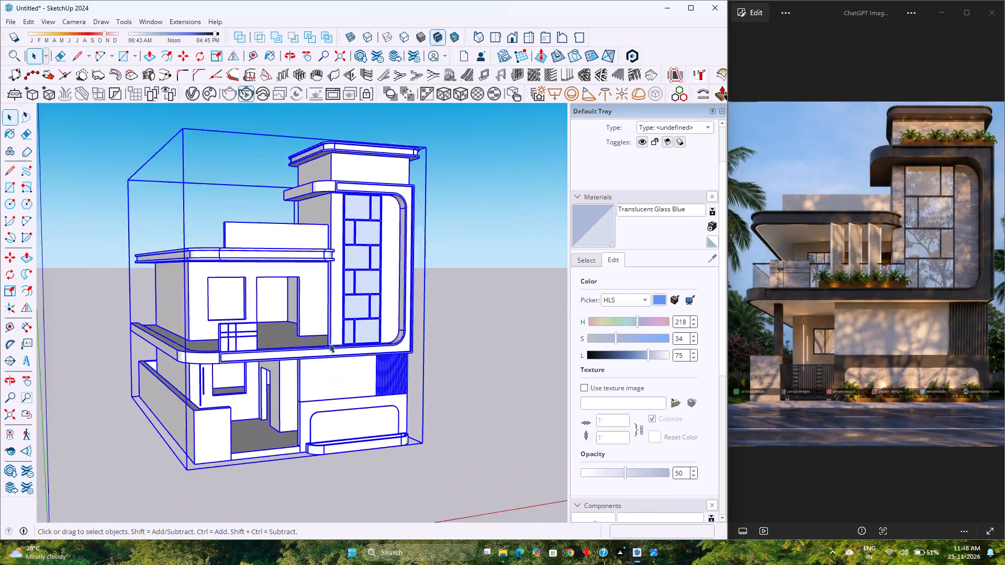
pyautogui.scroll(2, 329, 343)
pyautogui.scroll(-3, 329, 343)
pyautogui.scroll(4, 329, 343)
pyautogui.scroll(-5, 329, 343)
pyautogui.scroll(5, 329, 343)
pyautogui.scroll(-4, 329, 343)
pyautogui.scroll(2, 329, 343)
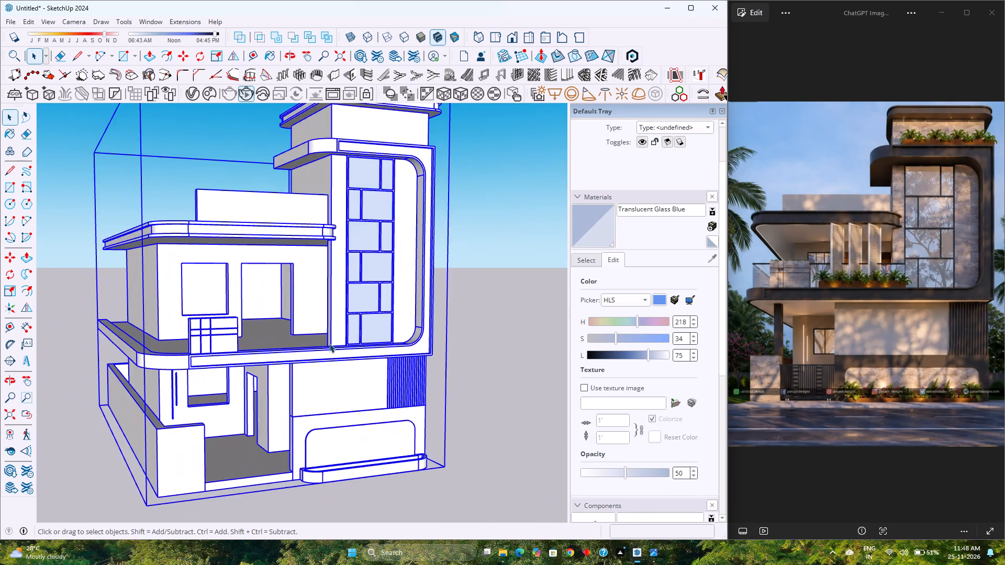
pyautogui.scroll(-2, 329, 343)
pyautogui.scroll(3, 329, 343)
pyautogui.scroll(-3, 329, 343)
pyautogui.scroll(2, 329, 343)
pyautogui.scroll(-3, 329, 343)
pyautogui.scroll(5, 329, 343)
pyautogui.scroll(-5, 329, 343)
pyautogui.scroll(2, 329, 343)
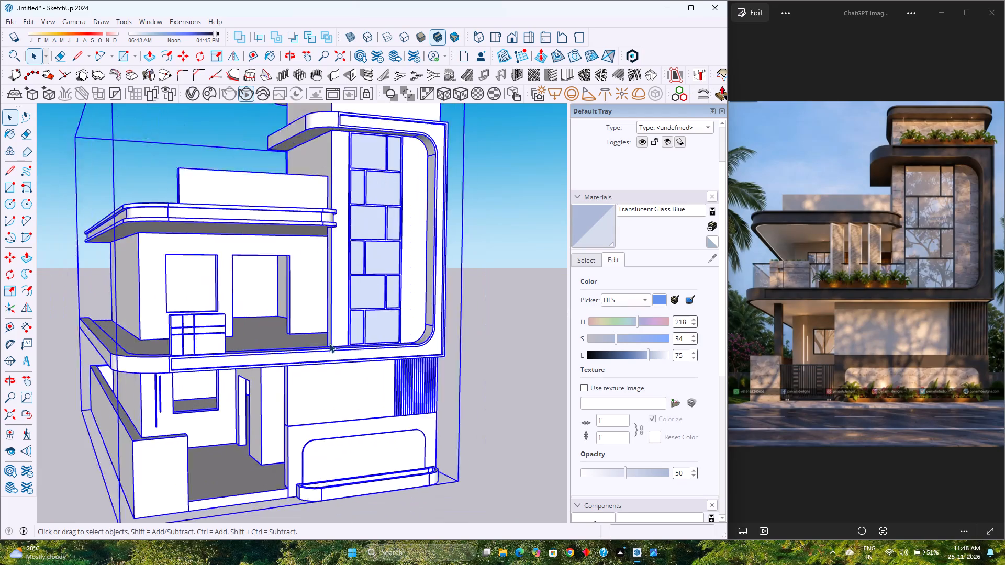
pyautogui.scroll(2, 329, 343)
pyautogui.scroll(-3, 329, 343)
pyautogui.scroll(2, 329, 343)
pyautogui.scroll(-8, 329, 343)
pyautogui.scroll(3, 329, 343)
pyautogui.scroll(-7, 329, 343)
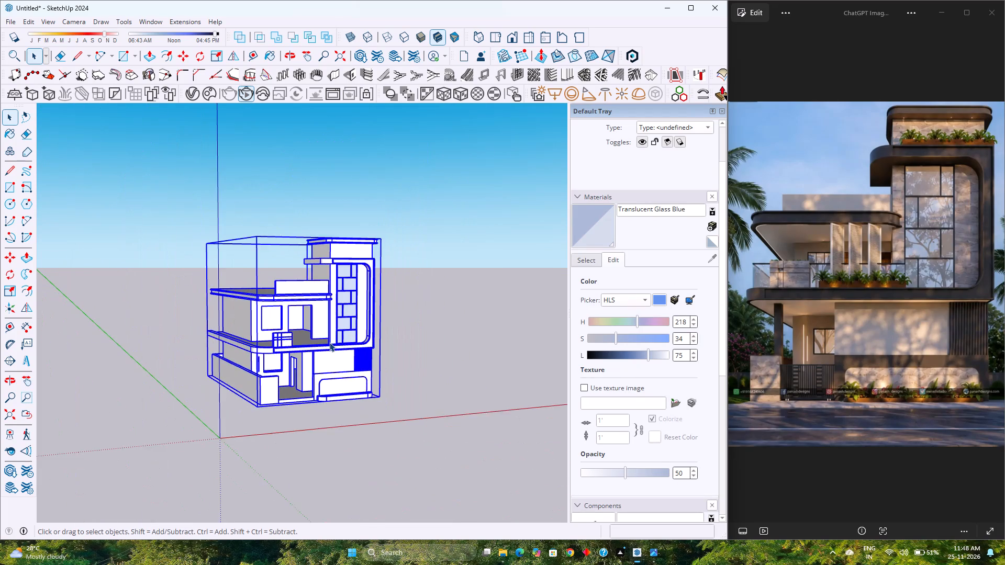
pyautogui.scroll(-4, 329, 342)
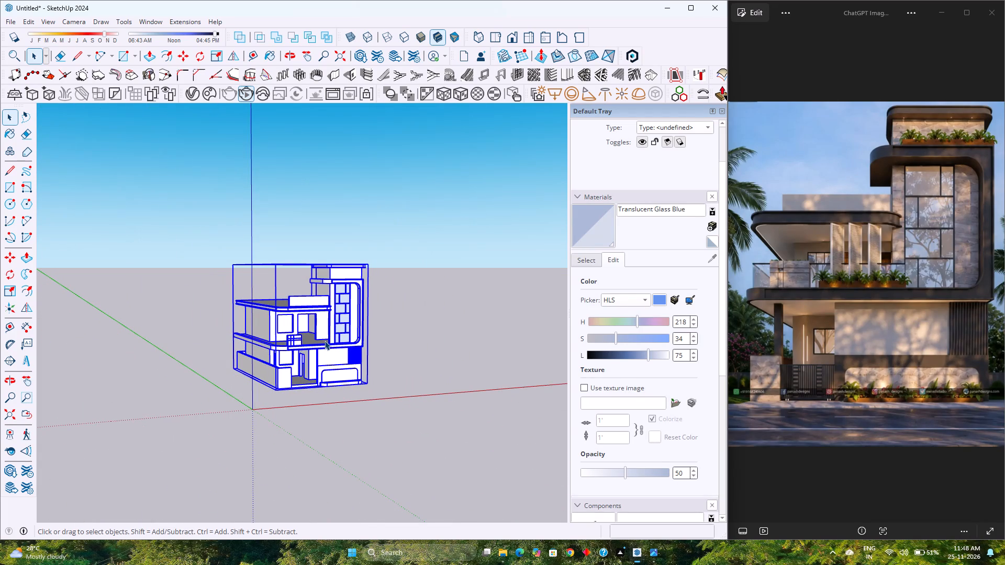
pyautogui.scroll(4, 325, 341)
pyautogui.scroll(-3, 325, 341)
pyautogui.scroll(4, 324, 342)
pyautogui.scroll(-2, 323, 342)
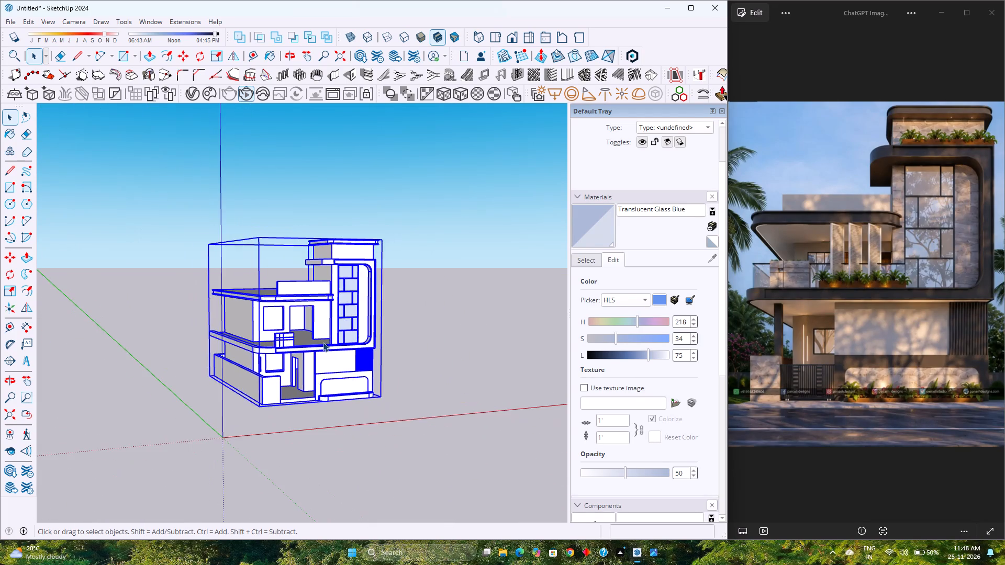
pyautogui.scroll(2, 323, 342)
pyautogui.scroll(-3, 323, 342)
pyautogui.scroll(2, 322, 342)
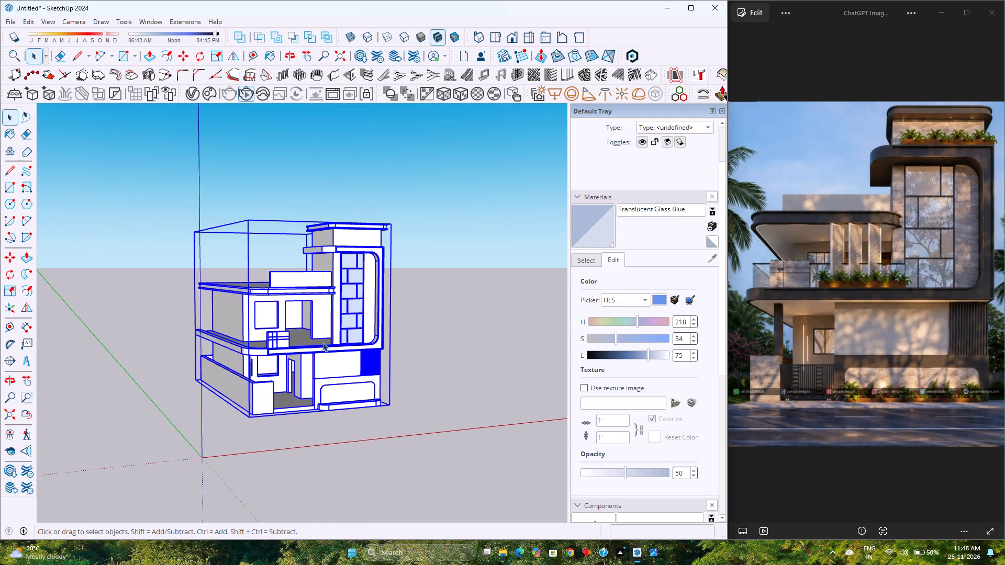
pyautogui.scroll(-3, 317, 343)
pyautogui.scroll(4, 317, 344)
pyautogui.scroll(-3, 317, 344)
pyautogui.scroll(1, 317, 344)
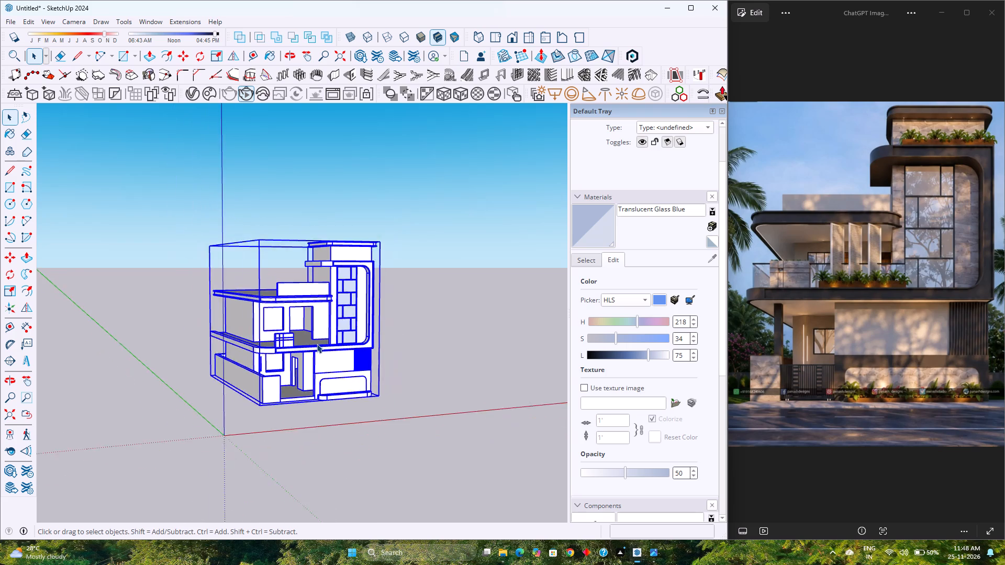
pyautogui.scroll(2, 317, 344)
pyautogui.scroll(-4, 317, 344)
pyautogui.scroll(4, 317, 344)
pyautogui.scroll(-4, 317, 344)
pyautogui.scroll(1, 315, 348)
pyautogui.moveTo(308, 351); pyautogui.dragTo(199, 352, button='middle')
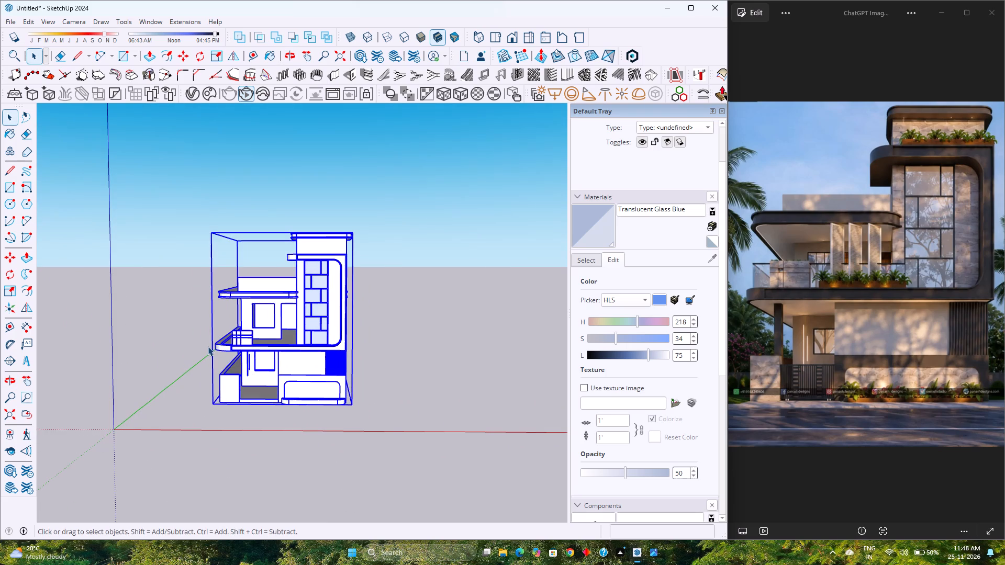
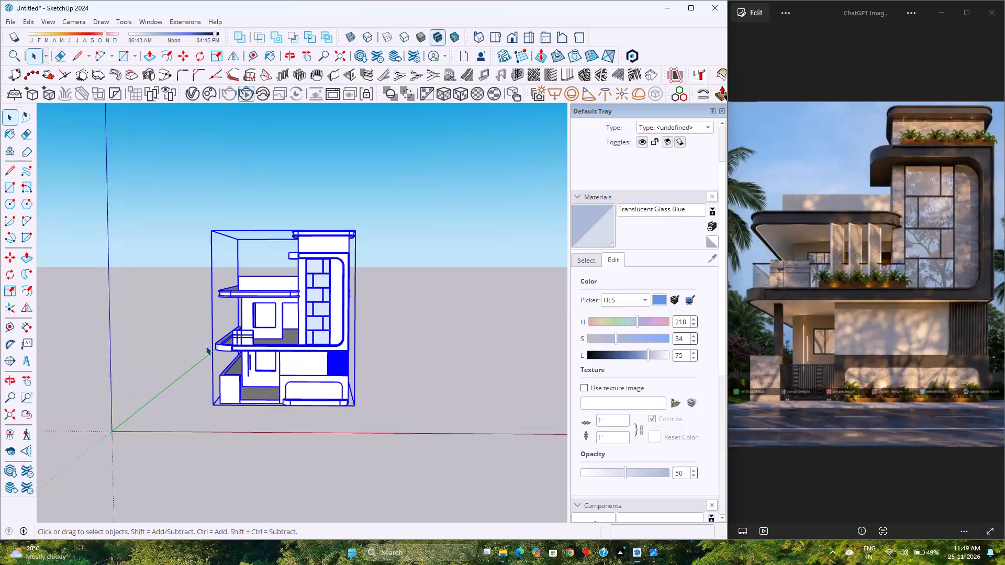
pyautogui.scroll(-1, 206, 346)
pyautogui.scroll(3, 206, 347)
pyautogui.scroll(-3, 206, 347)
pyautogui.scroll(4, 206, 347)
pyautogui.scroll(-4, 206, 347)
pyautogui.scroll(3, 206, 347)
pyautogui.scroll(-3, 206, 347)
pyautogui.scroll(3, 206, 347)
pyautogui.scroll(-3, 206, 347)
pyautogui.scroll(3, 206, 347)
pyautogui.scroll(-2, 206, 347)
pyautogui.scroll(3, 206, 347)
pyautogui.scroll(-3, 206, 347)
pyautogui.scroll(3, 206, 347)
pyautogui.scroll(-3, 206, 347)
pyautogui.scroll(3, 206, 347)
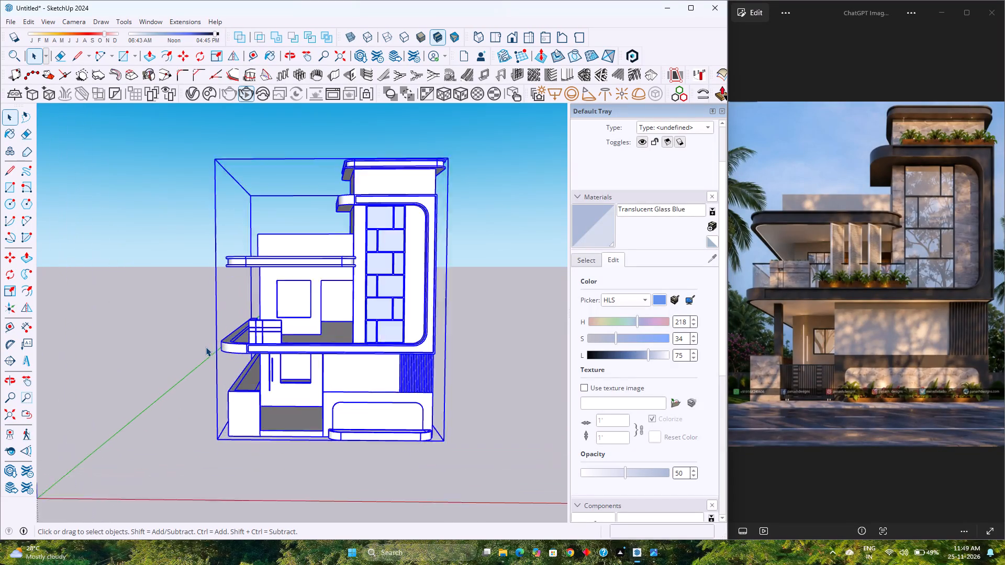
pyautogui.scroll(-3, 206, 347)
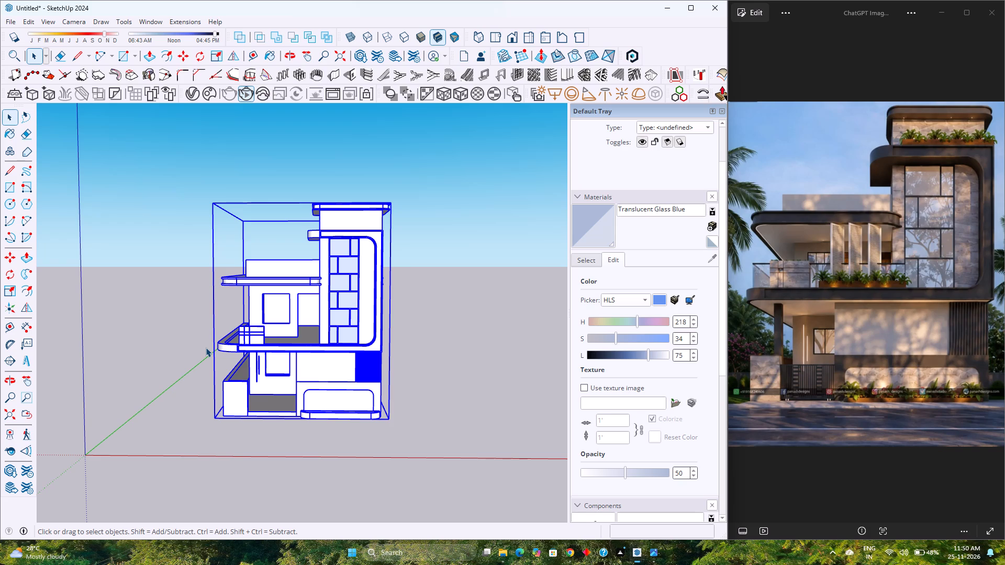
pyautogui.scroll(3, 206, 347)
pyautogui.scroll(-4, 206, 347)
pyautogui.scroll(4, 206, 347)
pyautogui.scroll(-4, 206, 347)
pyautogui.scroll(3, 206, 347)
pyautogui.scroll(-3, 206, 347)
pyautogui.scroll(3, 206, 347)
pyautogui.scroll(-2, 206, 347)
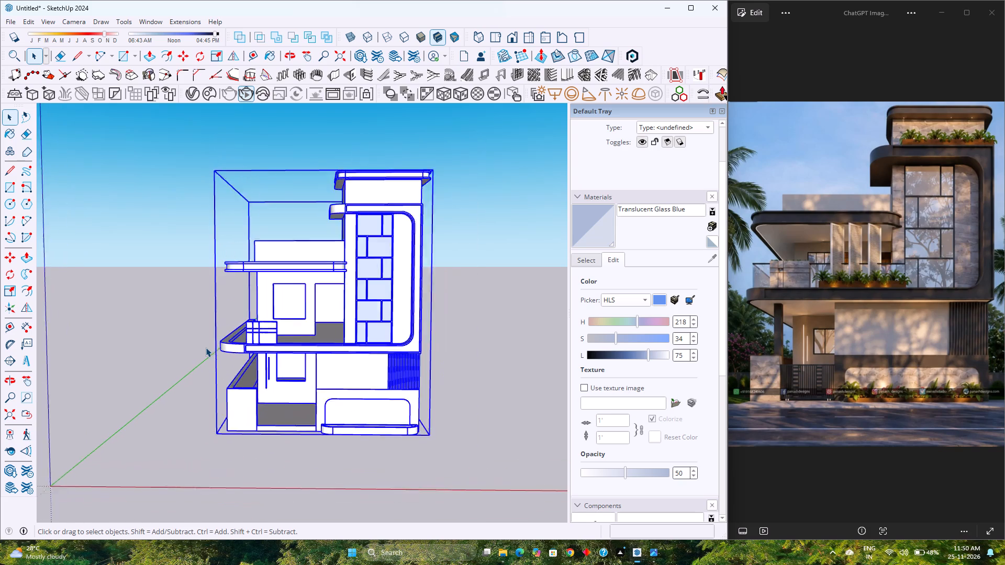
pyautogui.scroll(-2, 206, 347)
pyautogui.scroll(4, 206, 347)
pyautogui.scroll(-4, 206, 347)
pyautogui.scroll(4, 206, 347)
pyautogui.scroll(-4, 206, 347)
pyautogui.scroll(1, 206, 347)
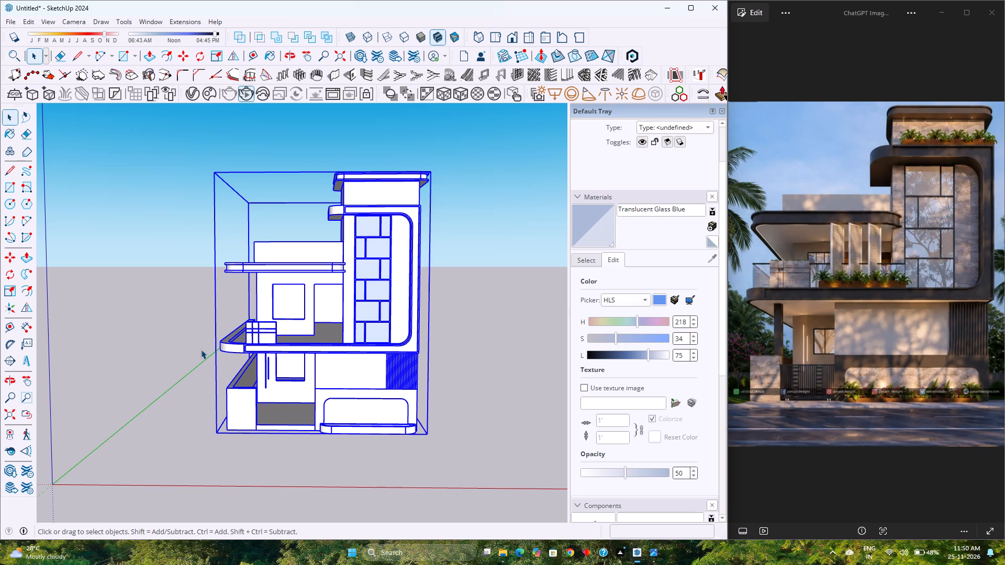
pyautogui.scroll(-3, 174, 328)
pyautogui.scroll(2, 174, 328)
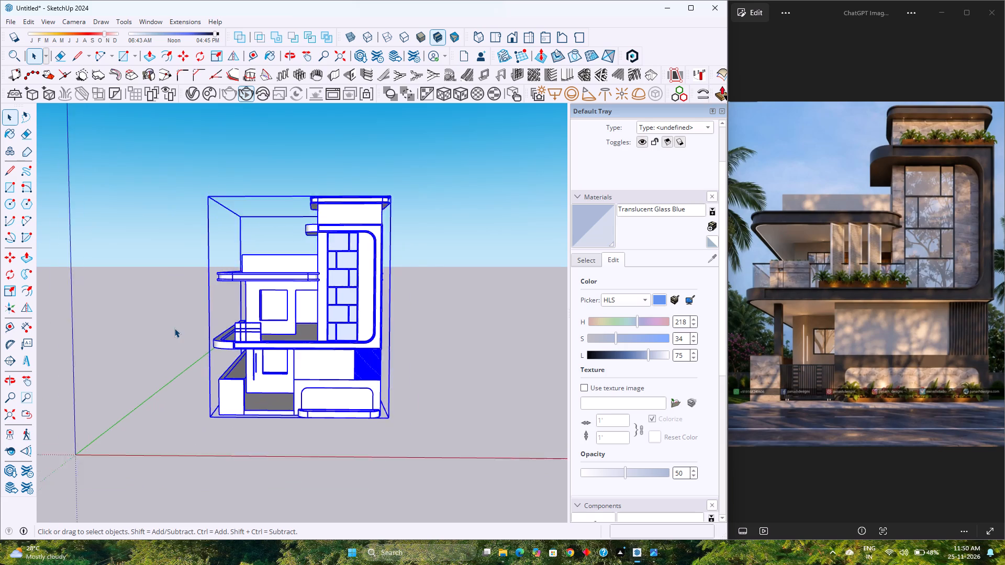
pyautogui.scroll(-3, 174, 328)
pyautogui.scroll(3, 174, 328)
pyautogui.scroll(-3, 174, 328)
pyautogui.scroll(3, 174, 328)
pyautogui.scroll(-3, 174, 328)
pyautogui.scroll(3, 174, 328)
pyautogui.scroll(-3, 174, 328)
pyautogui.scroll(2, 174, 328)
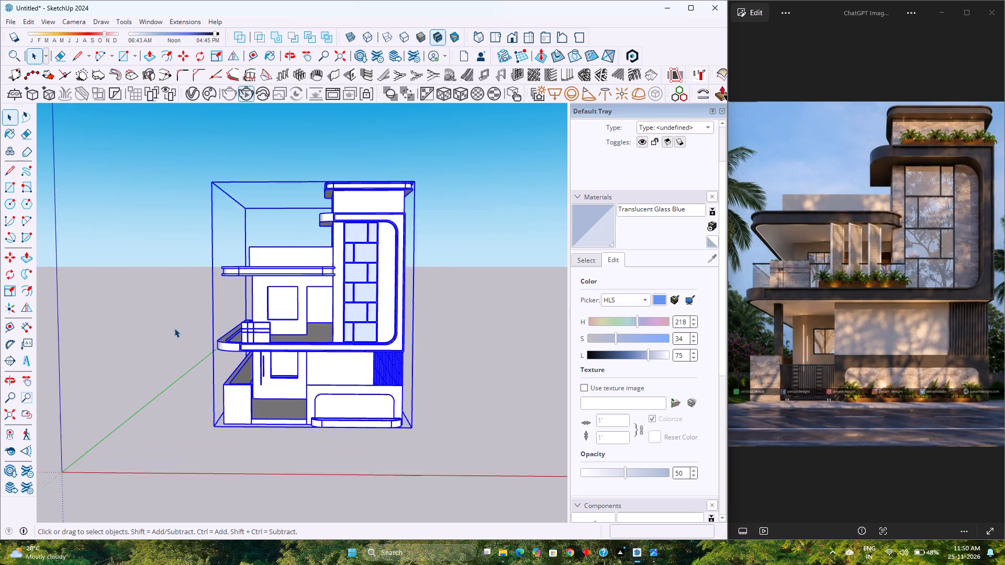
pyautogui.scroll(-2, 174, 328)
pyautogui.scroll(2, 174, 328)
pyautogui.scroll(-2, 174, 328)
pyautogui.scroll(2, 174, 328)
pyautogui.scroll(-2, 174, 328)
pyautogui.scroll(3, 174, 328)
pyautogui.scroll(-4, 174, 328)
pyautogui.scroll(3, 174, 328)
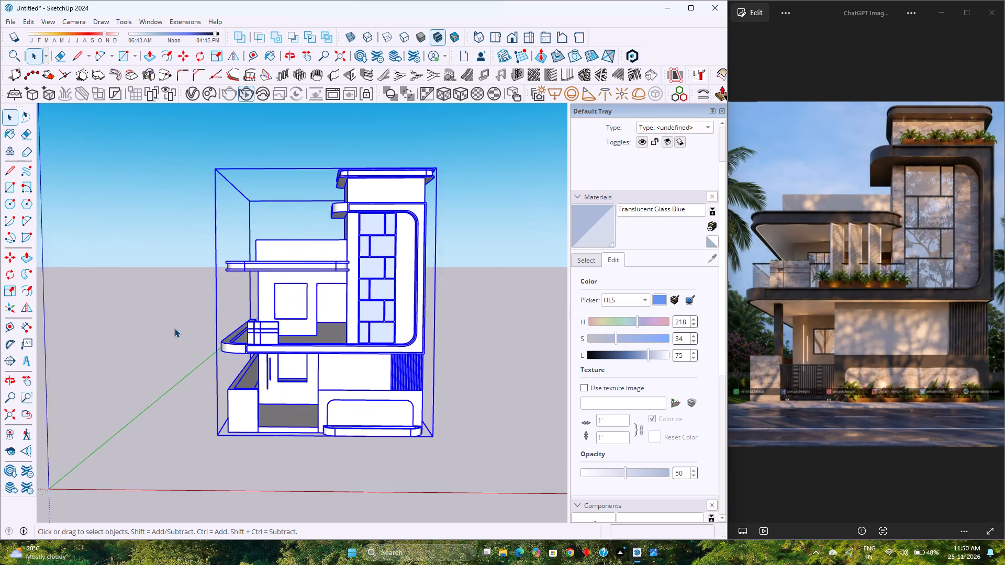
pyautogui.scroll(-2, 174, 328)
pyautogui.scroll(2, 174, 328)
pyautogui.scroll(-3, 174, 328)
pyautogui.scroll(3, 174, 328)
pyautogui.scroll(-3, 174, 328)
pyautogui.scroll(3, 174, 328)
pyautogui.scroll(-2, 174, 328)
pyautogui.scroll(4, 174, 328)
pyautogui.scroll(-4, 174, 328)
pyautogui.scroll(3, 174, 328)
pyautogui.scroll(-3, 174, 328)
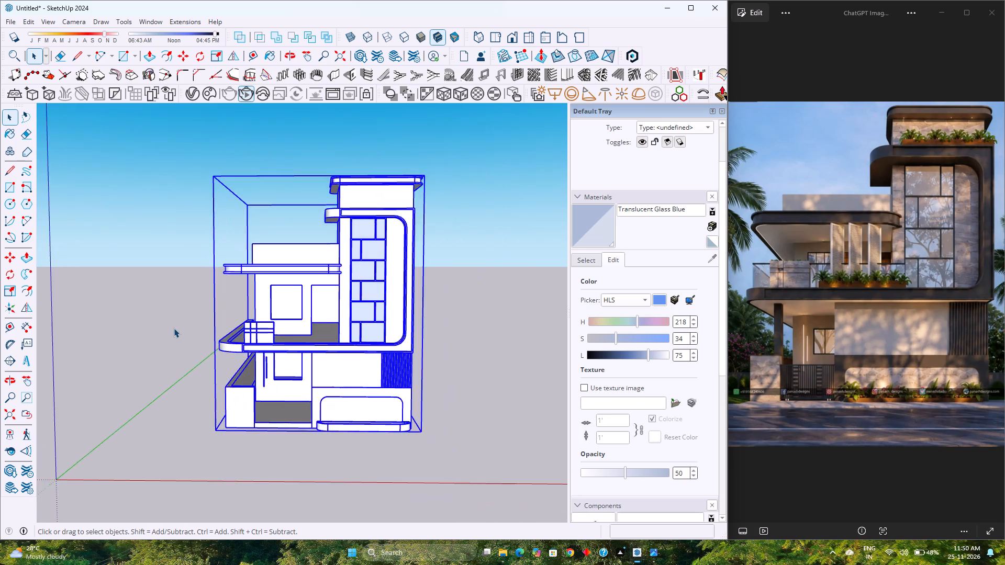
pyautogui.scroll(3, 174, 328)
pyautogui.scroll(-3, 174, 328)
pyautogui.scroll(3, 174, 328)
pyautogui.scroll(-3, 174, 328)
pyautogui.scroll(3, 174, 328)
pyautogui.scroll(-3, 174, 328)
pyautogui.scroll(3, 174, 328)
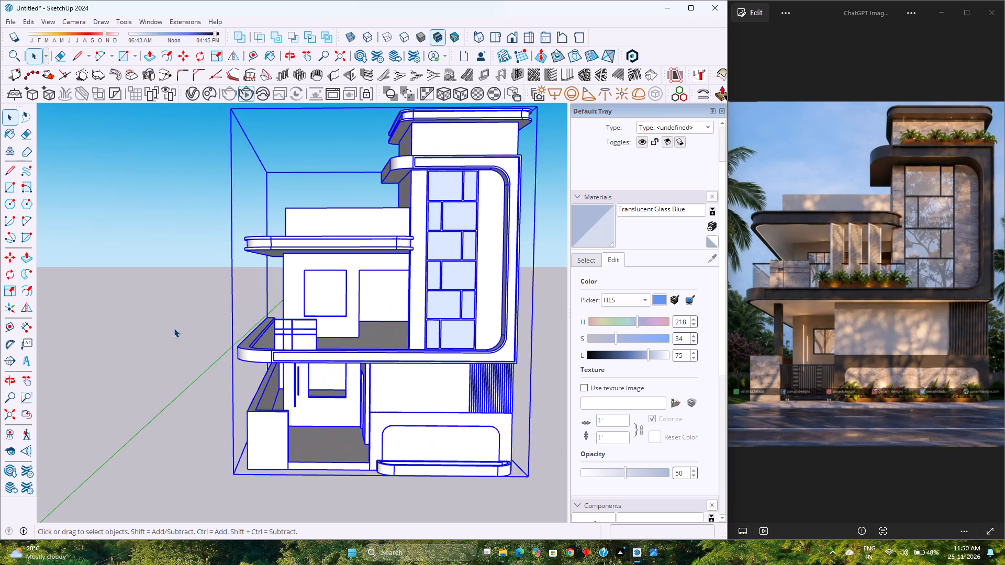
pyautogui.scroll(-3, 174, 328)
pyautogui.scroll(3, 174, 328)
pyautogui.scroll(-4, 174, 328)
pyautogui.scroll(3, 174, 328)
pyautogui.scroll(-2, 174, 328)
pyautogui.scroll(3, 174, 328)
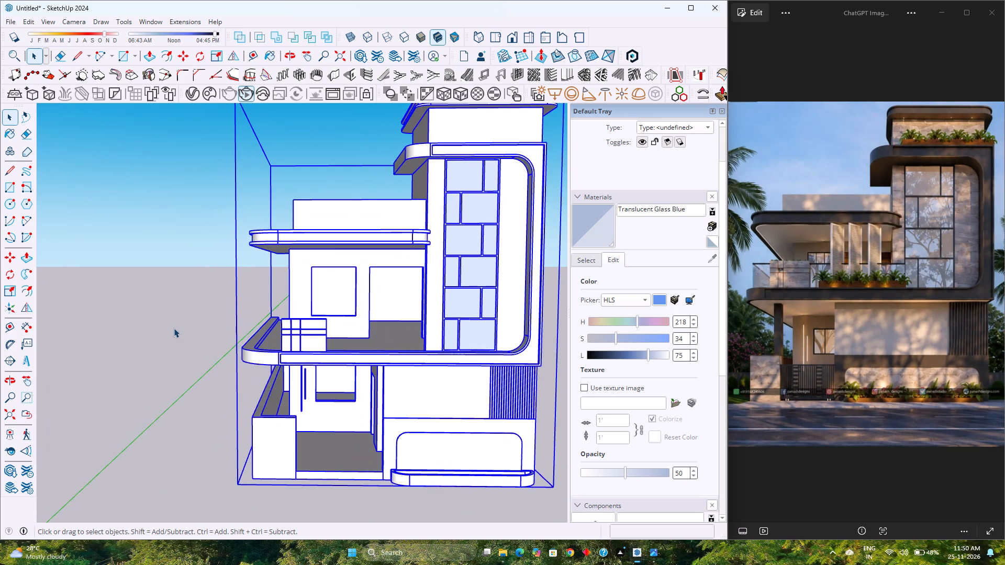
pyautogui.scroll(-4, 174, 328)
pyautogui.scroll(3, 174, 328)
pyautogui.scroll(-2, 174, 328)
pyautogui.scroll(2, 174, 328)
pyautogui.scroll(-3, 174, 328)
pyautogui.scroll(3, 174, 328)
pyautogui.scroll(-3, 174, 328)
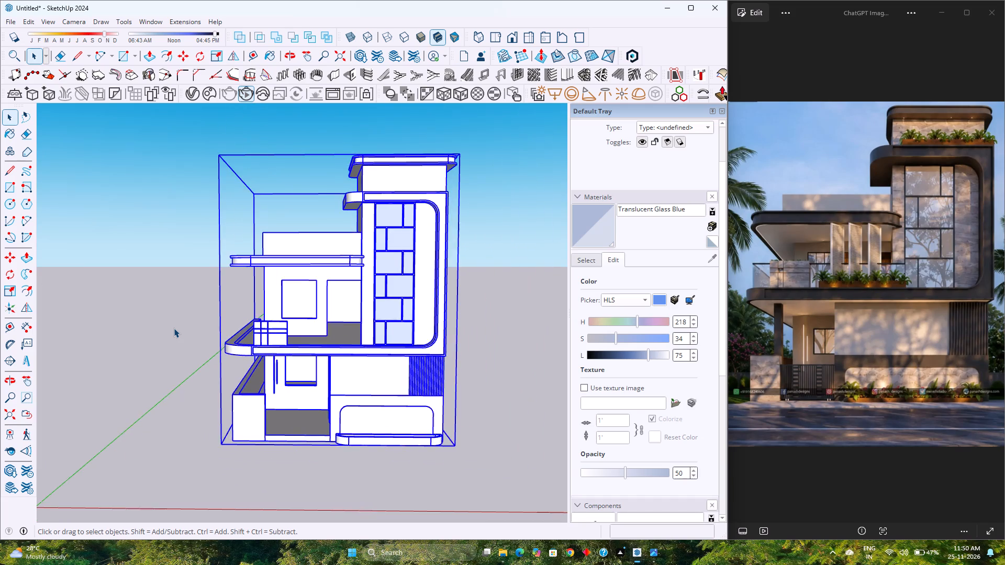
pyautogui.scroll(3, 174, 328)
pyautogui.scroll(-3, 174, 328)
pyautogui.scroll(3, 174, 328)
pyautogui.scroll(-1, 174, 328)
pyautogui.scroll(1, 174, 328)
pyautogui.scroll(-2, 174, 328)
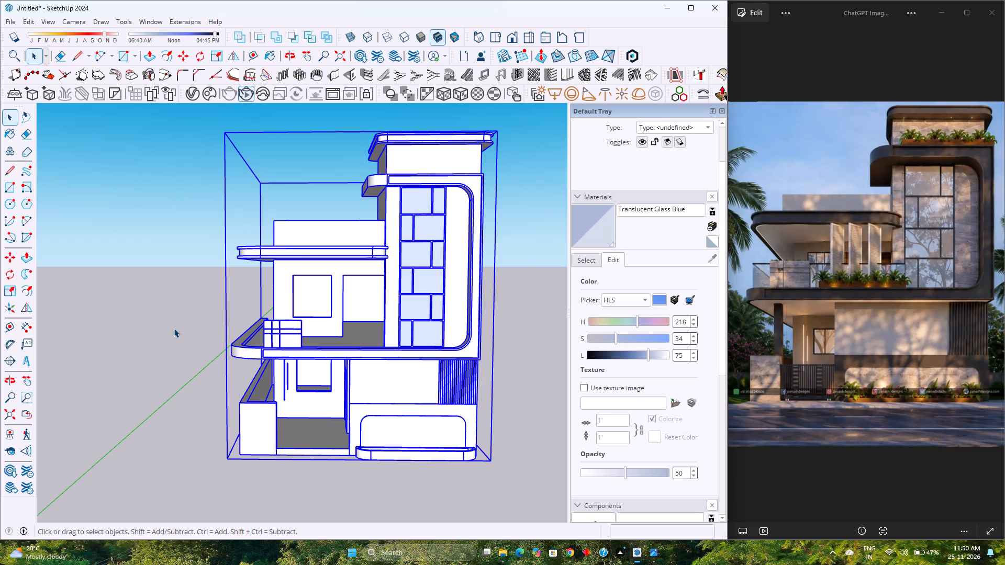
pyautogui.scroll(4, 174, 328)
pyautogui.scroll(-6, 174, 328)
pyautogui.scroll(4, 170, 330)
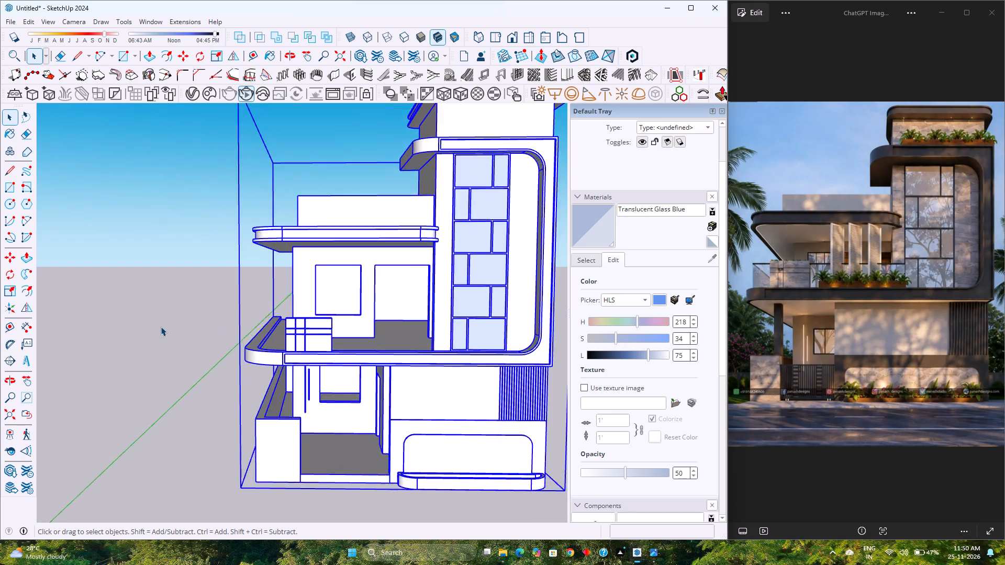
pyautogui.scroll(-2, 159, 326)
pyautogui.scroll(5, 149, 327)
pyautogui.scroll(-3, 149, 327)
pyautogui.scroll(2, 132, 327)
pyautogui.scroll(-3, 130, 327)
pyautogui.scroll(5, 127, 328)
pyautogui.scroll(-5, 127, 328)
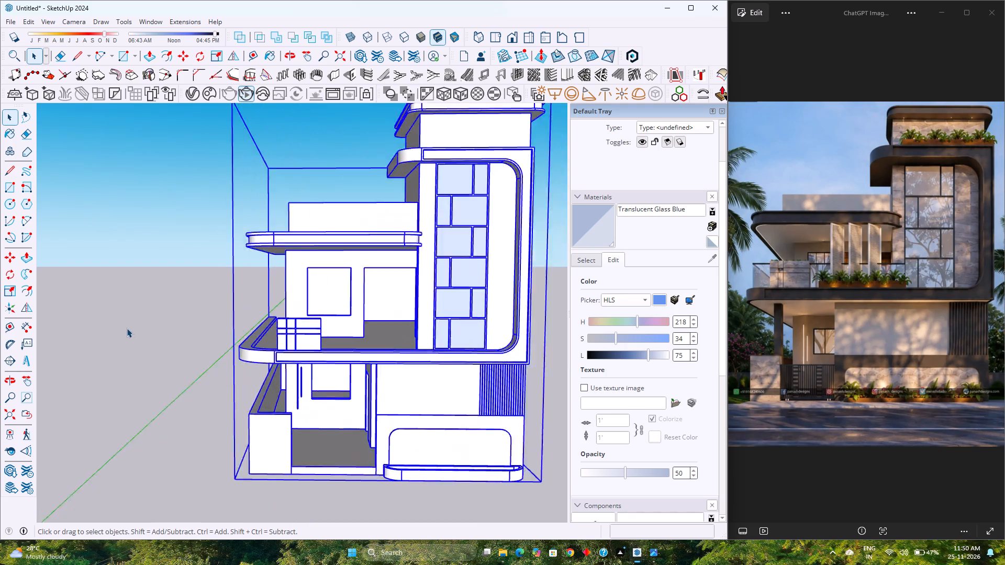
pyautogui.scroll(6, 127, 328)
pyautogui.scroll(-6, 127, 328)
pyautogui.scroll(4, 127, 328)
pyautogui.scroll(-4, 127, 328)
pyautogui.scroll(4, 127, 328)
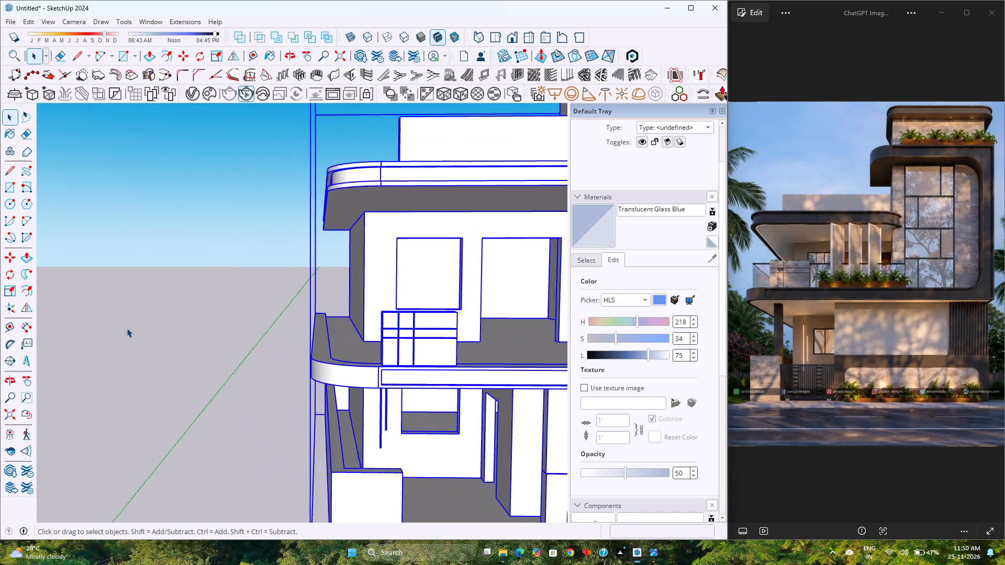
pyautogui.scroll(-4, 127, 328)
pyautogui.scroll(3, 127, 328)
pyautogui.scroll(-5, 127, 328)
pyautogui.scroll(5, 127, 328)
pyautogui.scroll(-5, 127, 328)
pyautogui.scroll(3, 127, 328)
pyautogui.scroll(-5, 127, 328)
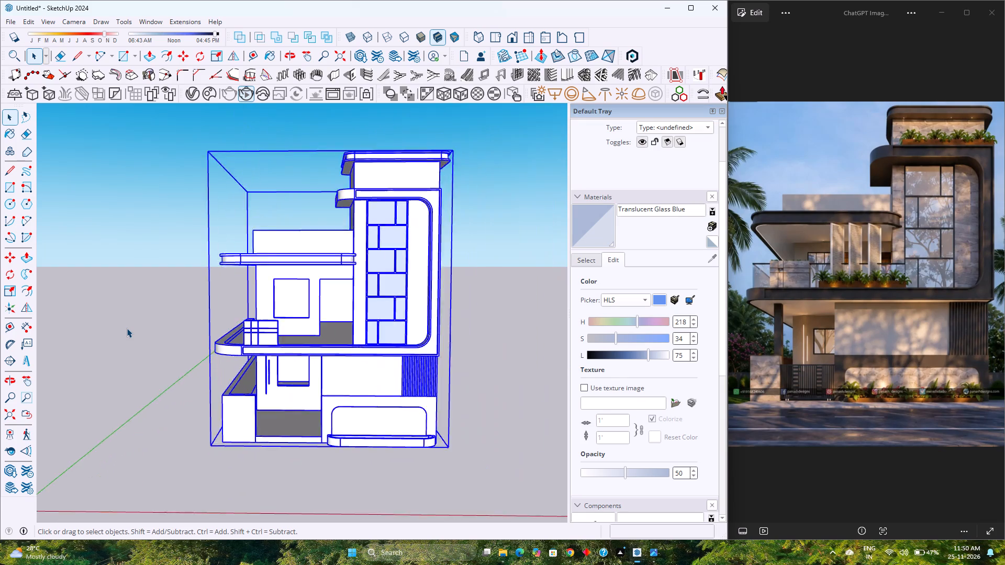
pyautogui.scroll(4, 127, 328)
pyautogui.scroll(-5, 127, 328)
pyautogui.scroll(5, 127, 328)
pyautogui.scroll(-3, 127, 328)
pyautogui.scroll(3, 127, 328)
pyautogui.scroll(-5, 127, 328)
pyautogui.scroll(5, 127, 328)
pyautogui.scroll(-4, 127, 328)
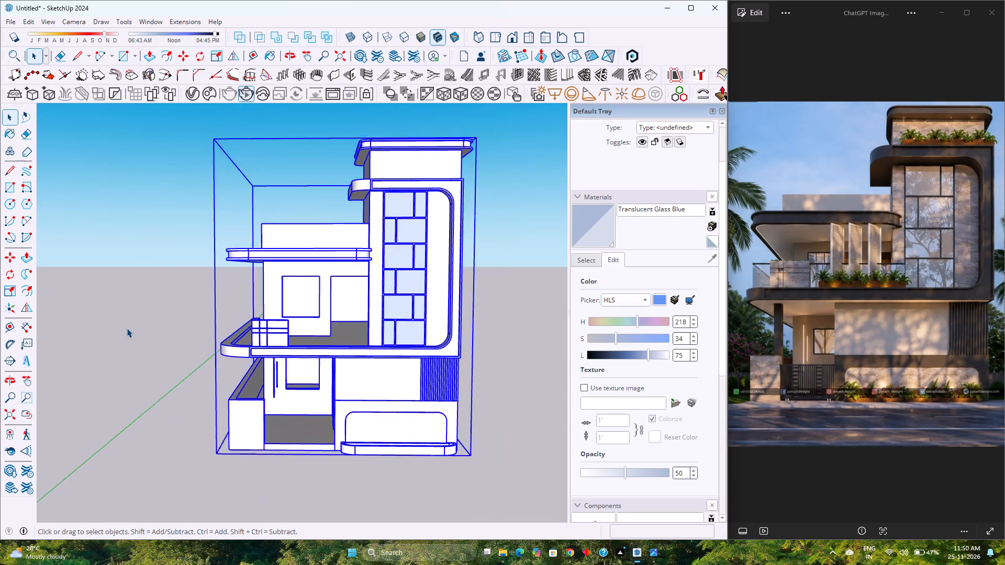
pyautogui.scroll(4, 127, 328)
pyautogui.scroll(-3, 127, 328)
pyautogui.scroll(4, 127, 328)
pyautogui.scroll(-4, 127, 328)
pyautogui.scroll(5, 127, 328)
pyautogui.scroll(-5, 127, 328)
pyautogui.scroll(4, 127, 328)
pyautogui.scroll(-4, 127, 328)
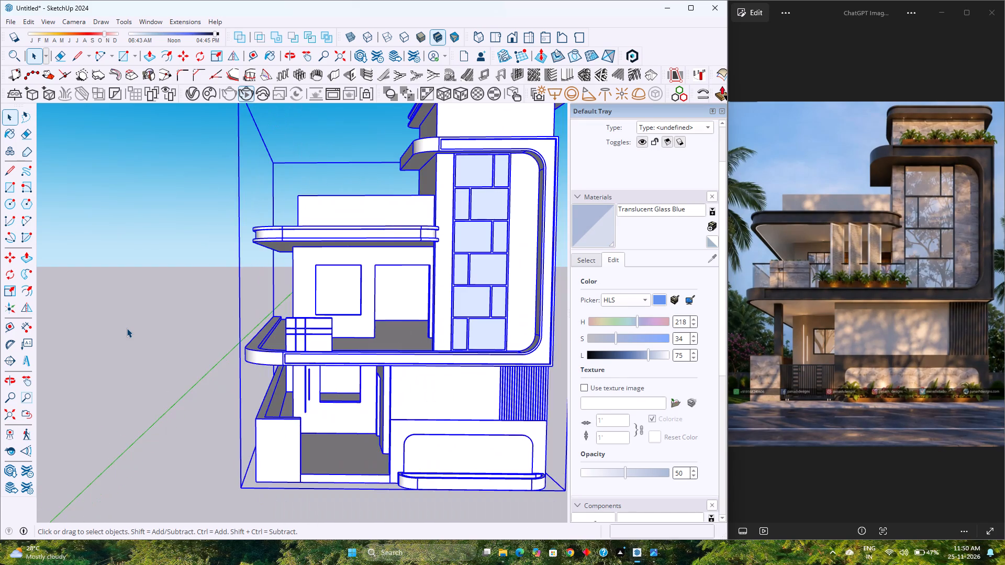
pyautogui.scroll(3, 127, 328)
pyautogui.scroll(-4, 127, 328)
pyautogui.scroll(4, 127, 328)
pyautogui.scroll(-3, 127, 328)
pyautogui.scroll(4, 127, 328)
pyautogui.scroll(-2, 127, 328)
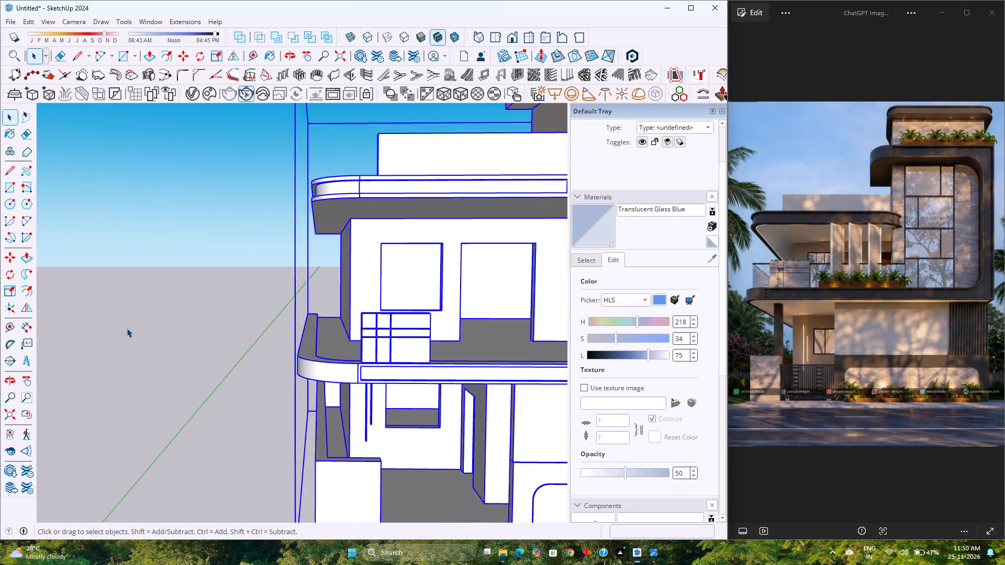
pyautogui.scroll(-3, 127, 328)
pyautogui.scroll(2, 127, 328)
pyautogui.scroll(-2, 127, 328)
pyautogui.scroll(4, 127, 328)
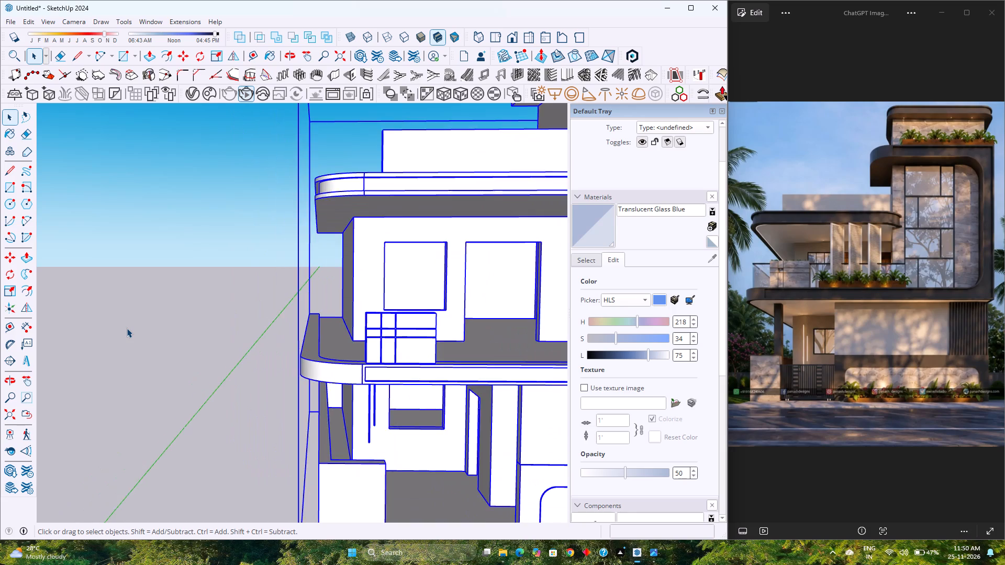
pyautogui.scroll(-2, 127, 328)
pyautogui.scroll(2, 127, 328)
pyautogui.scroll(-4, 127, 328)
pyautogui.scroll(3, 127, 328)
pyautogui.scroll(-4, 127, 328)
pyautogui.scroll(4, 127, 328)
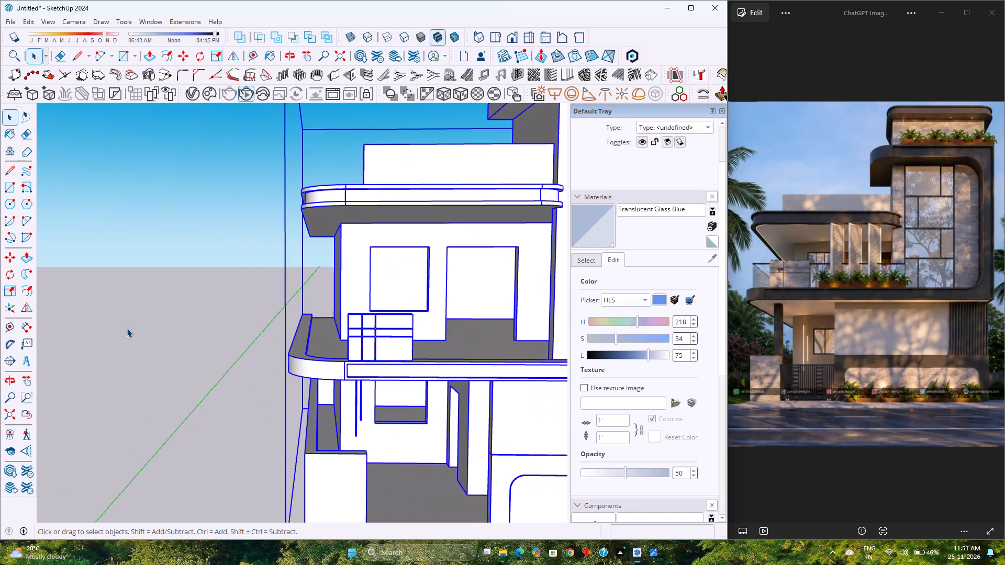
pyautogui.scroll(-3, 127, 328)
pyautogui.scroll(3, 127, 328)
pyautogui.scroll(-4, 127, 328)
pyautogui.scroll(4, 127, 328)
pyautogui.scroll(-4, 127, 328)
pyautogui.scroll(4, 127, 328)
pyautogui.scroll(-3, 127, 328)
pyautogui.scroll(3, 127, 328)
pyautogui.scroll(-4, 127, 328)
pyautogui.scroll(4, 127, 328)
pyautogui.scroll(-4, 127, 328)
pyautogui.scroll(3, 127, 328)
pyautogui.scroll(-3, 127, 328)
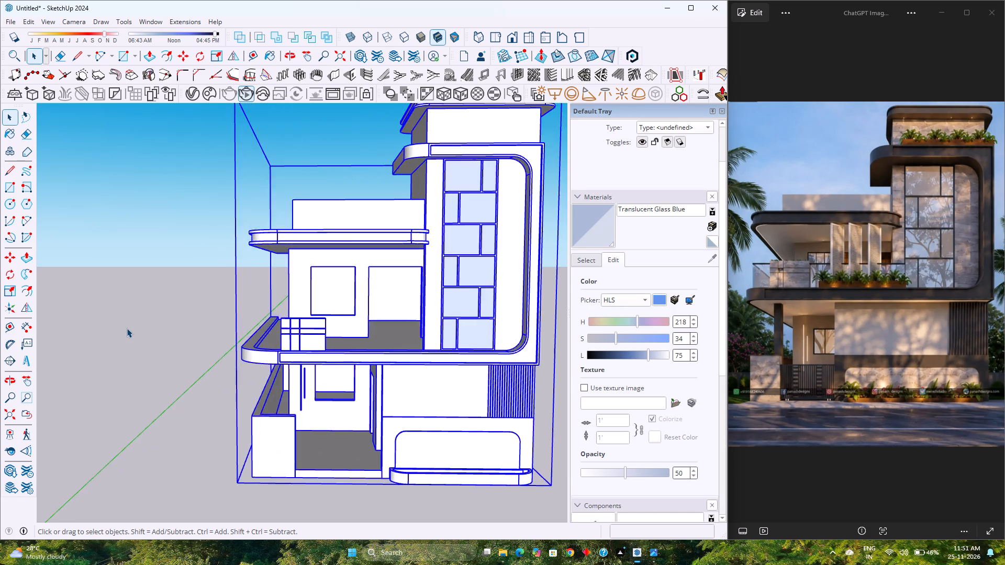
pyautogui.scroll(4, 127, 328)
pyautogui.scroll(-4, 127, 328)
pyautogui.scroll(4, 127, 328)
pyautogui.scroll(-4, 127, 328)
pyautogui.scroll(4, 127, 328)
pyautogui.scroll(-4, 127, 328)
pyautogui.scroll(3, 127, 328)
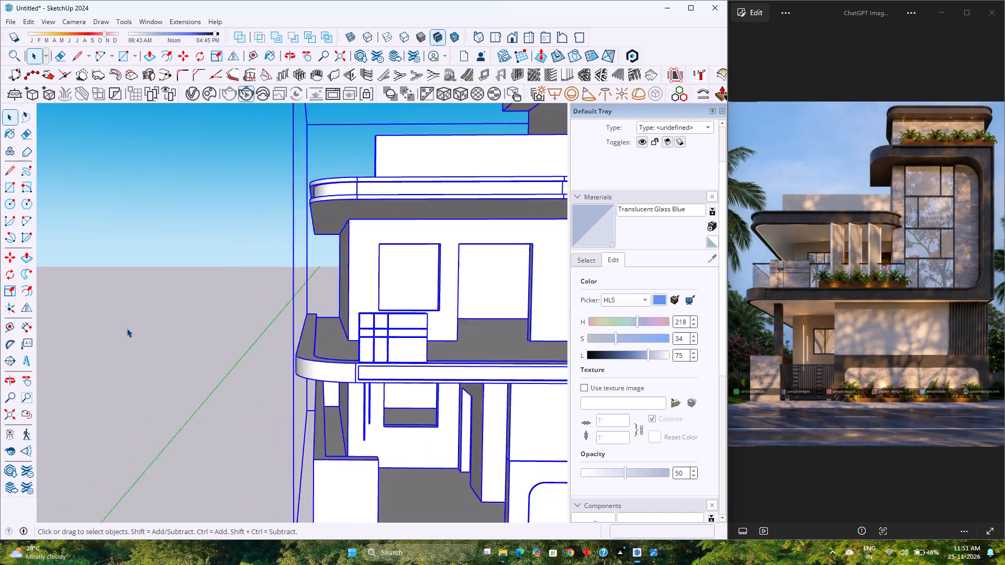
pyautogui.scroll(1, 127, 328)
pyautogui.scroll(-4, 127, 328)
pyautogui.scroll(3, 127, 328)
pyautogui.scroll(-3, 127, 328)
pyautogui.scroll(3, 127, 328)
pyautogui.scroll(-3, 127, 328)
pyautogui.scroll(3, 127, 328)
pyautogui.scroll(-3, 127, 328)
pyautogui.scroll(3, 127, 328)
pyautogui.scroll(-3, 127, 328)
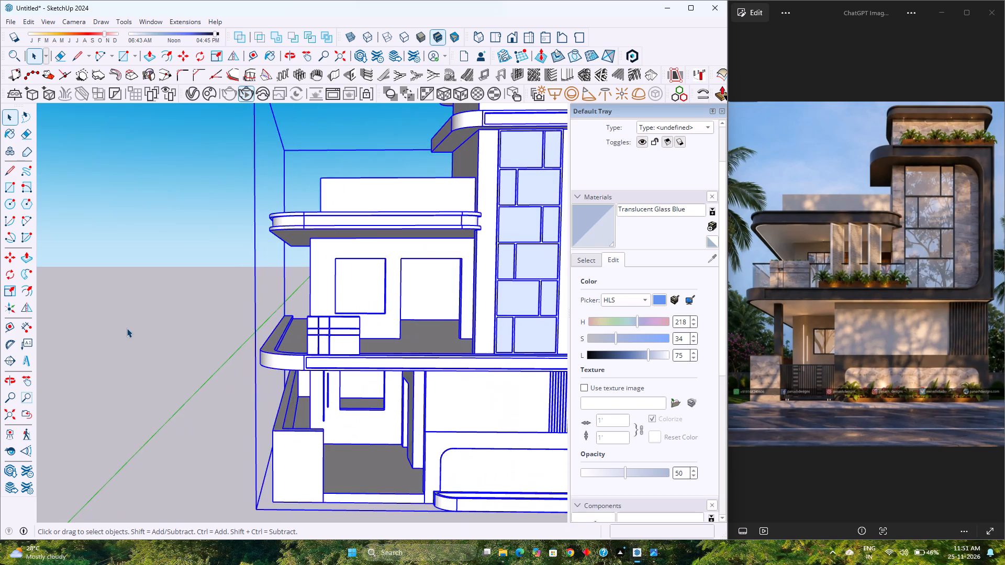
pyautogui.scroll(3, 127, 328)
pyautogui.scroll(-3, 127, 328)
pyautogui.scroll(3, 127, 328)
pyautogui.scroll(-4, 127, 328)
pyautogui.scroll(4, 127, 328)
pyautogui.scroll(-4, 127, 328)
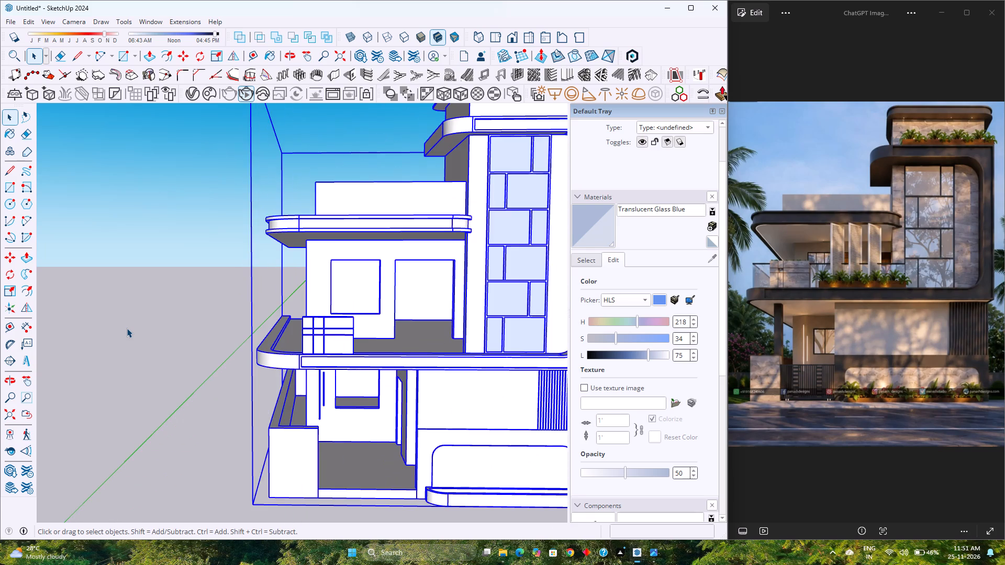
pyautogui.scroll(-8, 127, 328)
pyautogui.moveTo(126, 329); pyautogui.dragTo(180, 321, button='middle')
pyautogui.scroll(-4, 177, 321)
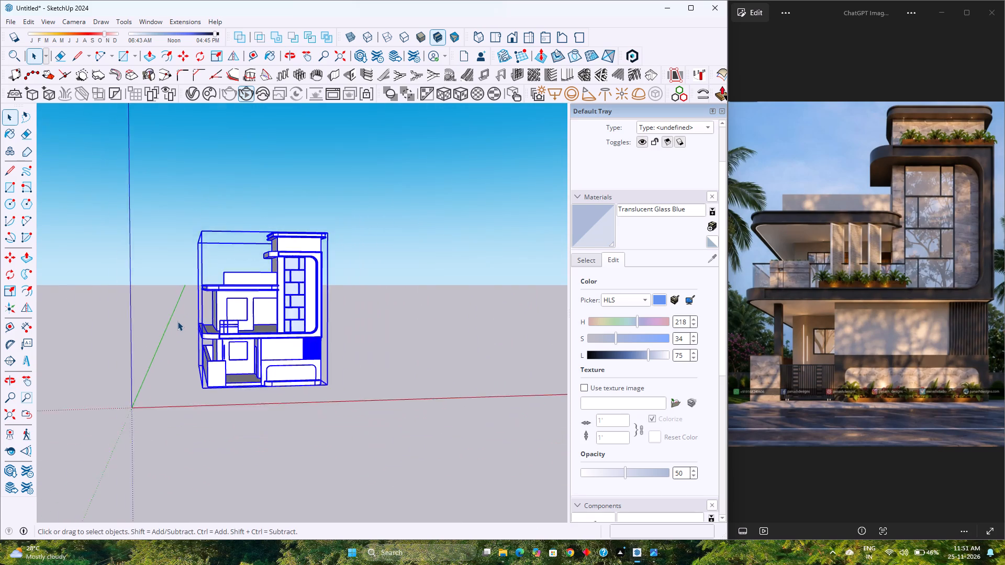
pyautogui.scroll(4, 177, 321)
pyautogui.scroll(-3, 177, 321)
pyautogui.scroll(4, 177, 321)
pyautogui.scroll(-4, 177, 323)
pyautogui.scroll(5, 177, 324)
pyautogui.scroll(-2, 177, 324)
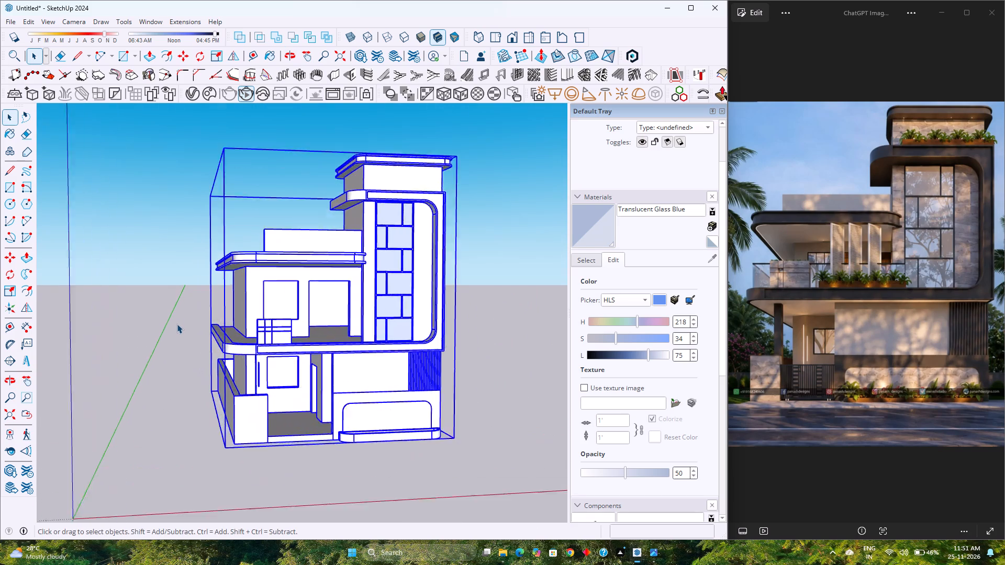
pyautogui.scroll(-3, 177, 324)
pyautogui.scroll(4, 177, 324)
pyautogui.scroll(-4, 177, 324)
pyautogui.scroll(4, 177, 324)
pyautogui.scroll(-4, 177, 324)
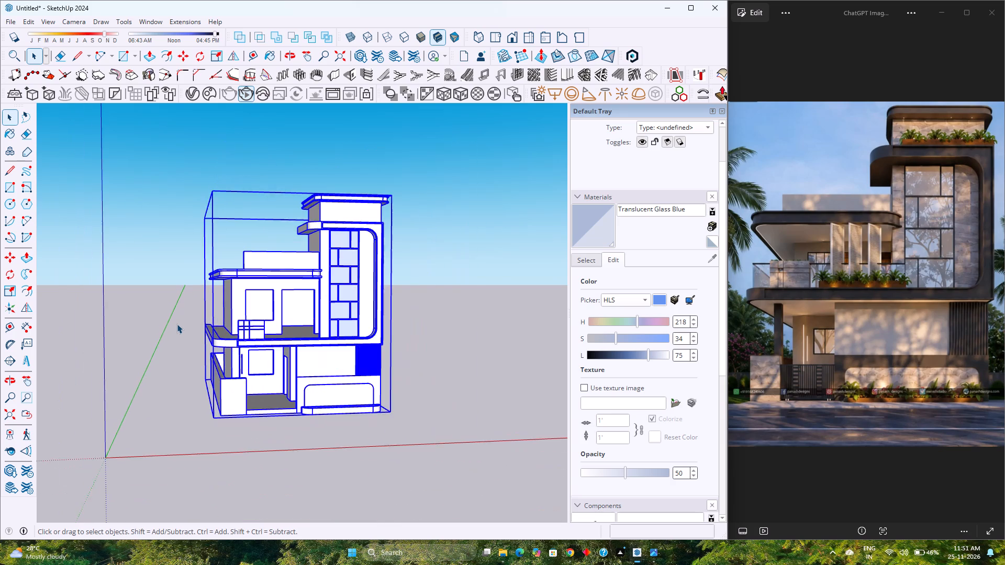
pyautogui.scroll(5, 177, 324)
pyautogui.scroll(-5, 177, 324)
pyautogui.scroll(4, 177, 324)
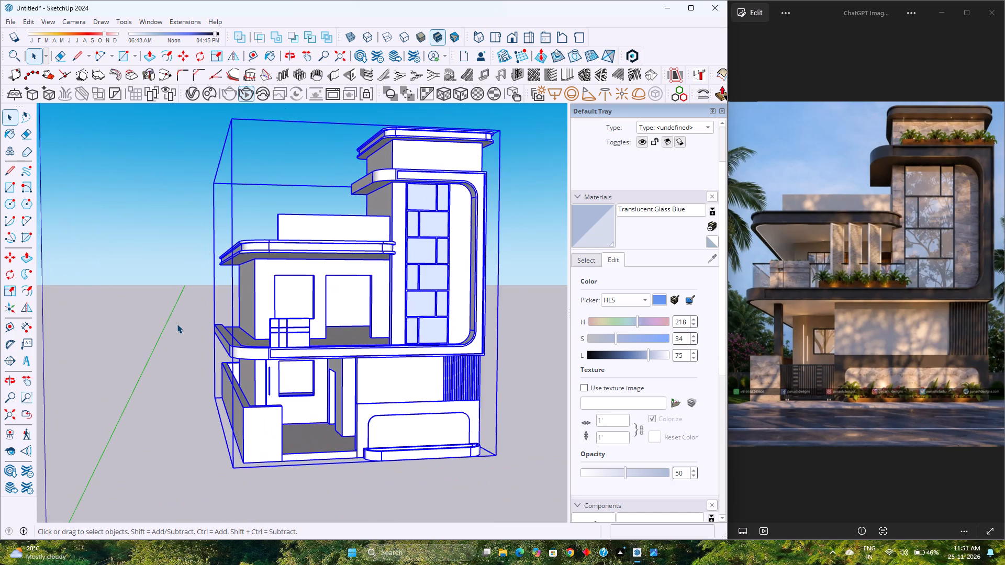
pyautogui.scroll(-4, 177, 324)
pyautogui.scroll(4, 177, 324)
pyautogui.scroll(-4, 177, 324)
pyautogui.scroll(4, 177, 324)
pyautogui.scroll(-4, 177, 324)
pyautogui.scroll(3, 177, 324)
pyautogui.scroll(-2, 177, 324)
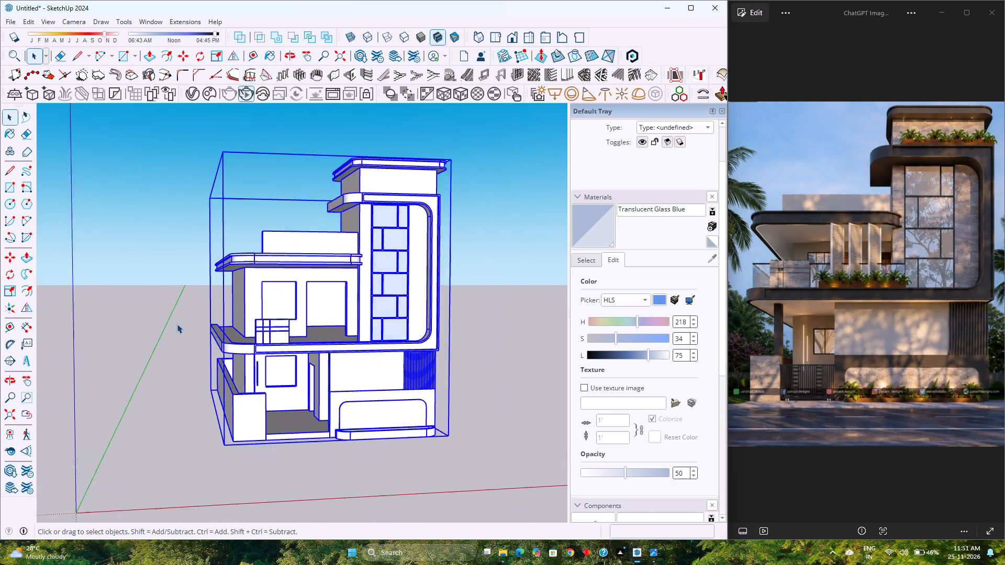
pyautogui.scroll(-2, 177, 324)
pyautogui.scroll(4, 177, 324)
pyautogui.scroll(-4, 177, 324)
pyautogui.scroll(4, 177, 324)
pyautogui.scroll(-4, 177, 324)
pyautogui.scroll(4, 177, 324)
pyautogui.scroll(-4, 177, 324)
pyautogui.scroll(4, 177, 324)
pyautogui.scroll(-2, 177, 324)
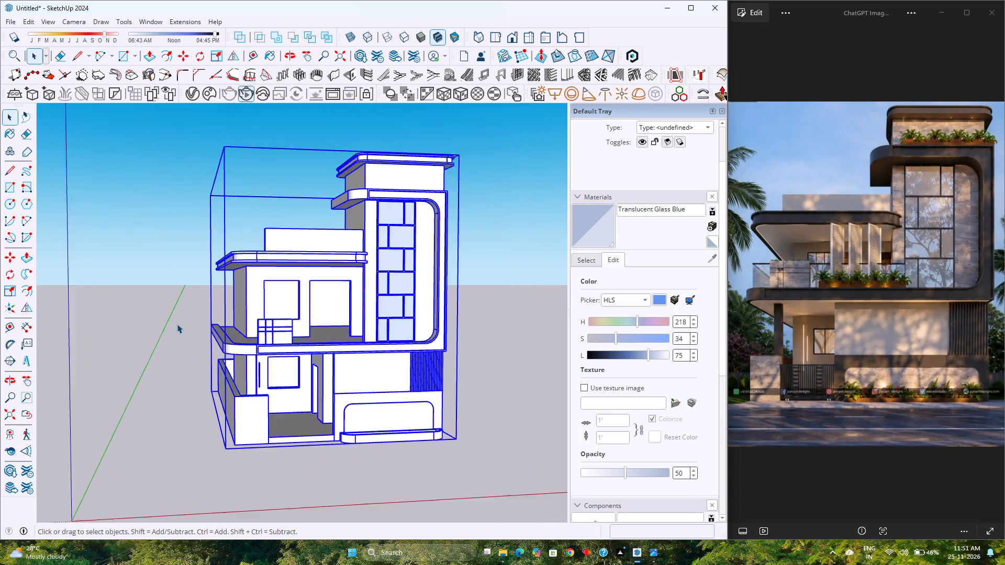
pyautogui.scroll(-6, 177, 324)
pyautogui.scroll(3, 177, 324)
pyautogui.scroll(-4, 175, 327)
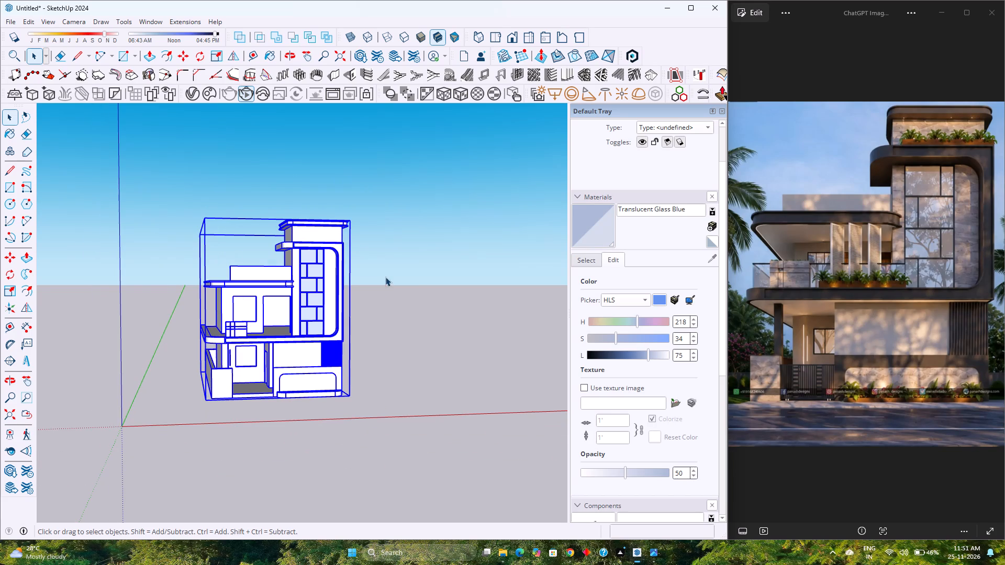
# Show the house in the standard front view, fitted to the drawing area.
pyautogui.click(513, 35)
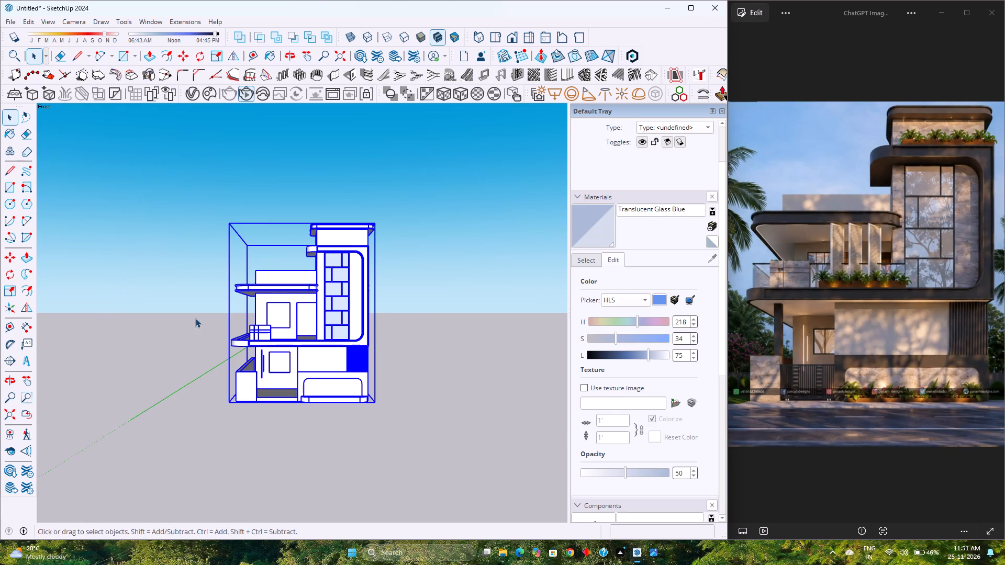
pyautogui.click(9, 413)
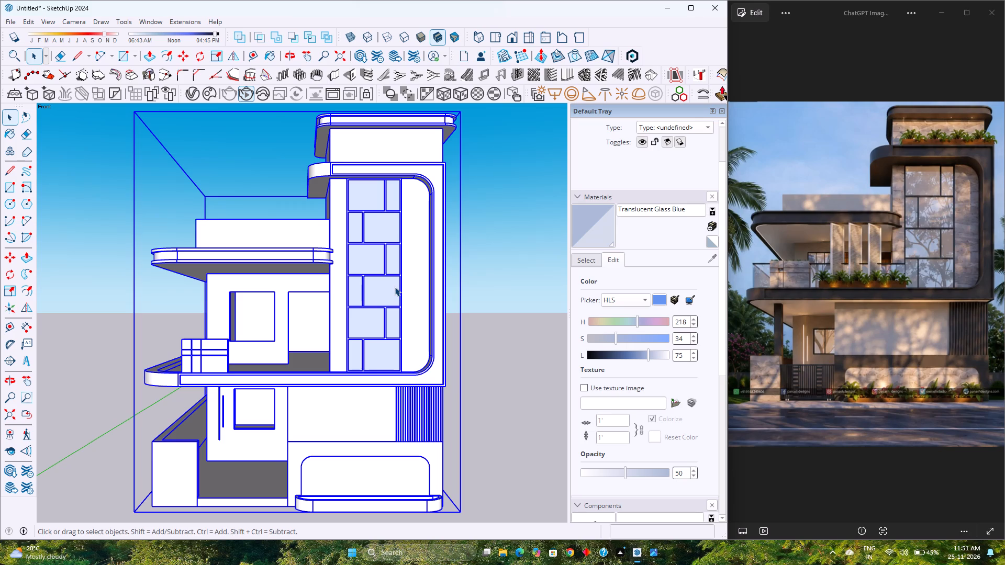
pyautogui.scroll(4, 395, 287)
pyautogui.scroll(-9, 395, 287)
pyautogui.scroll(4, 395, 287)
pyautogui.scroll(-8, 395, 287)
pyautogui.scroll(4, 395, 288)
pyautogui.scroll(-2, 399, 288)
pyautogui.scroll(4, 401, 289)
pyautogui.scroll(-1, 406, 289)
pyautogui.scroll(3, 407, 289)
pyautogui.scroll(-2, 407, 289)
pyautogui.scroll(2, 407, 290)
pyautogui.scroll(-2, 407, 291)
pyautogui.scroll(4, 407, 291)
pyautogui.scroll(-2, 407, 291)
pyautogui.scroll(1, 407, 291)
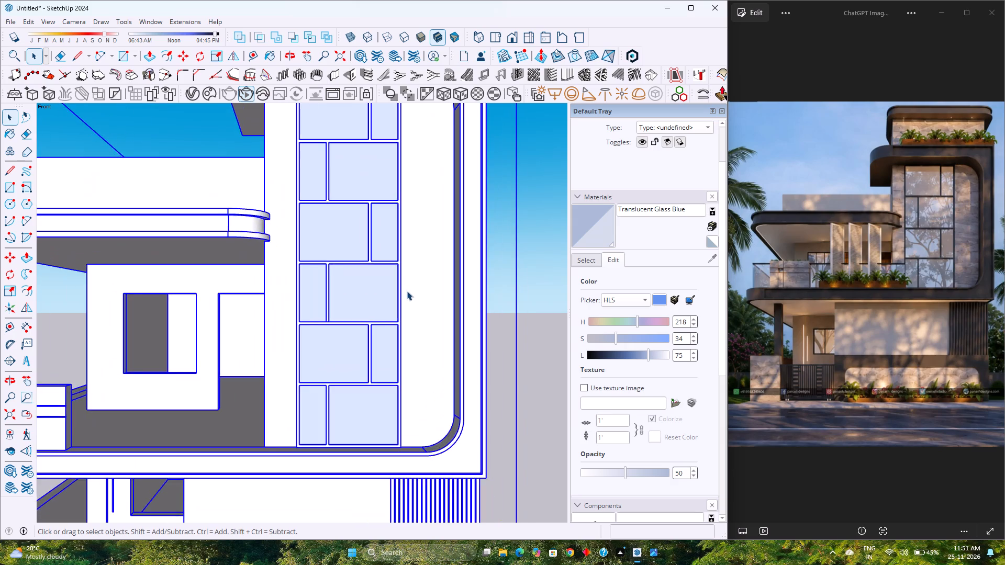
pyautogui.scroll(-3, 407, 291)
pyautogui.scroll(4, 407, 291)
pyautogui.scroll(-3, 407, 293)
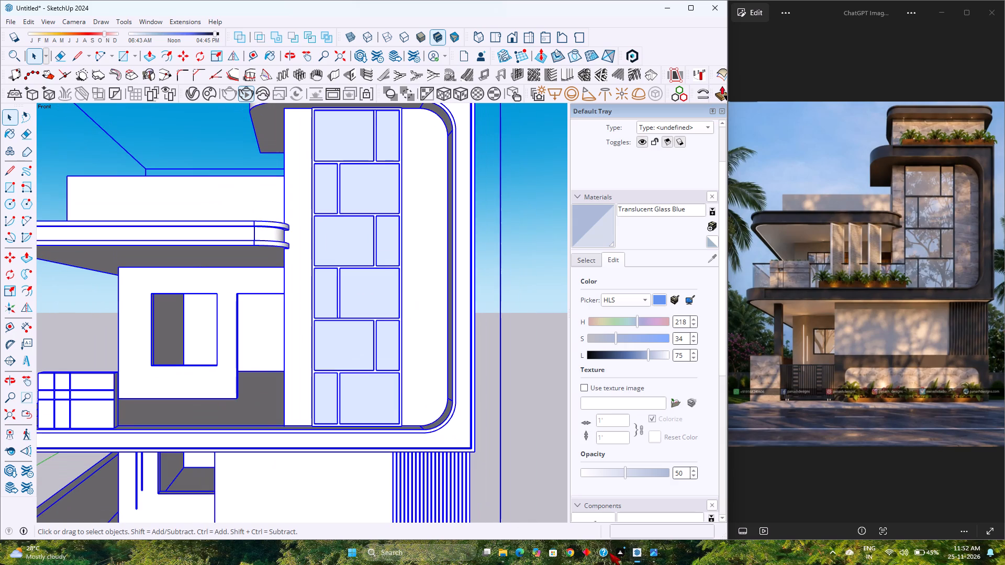
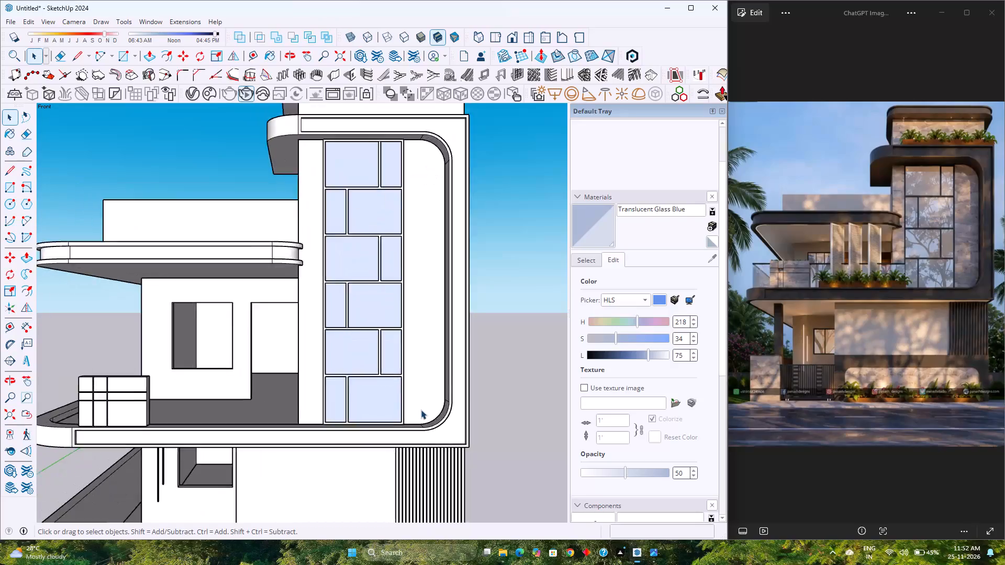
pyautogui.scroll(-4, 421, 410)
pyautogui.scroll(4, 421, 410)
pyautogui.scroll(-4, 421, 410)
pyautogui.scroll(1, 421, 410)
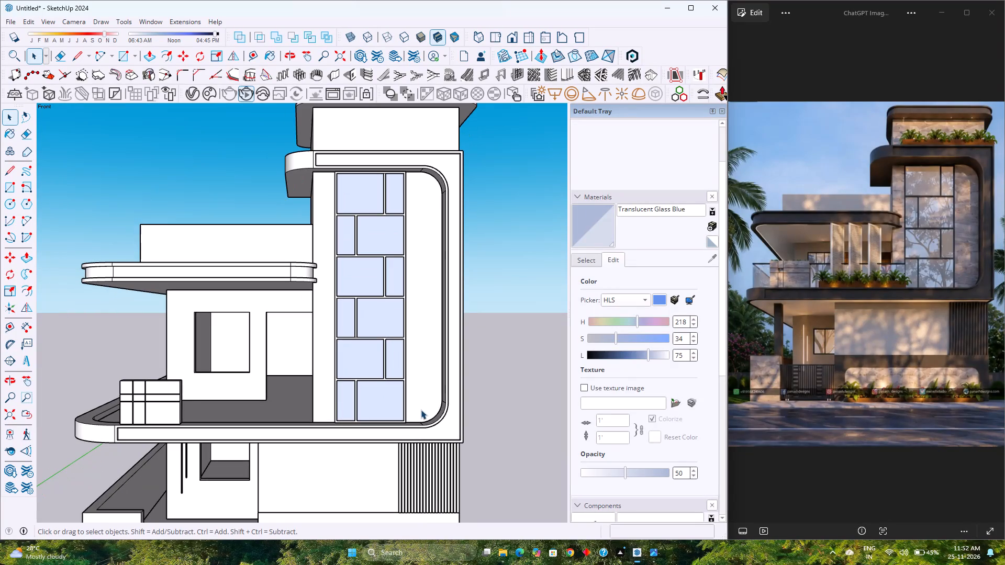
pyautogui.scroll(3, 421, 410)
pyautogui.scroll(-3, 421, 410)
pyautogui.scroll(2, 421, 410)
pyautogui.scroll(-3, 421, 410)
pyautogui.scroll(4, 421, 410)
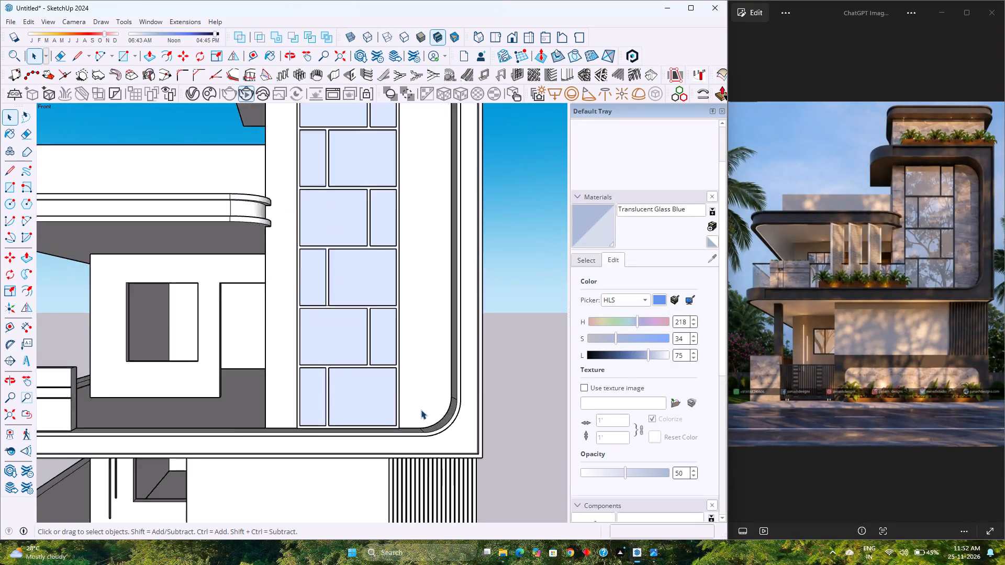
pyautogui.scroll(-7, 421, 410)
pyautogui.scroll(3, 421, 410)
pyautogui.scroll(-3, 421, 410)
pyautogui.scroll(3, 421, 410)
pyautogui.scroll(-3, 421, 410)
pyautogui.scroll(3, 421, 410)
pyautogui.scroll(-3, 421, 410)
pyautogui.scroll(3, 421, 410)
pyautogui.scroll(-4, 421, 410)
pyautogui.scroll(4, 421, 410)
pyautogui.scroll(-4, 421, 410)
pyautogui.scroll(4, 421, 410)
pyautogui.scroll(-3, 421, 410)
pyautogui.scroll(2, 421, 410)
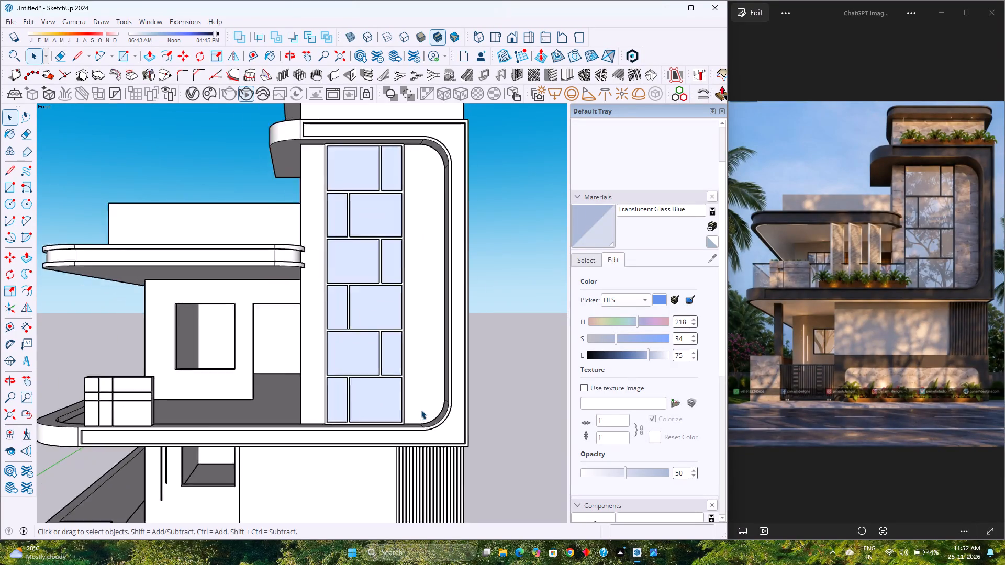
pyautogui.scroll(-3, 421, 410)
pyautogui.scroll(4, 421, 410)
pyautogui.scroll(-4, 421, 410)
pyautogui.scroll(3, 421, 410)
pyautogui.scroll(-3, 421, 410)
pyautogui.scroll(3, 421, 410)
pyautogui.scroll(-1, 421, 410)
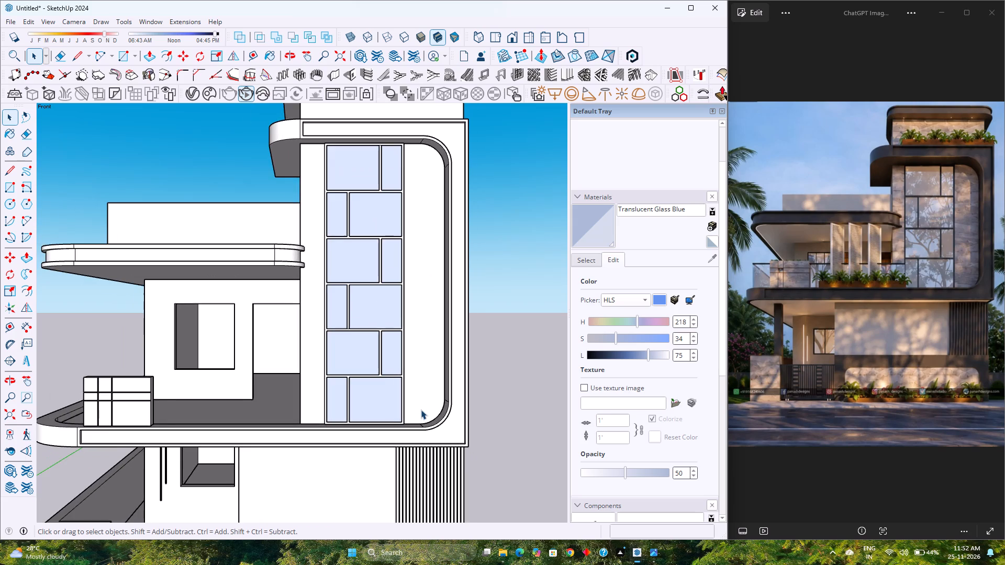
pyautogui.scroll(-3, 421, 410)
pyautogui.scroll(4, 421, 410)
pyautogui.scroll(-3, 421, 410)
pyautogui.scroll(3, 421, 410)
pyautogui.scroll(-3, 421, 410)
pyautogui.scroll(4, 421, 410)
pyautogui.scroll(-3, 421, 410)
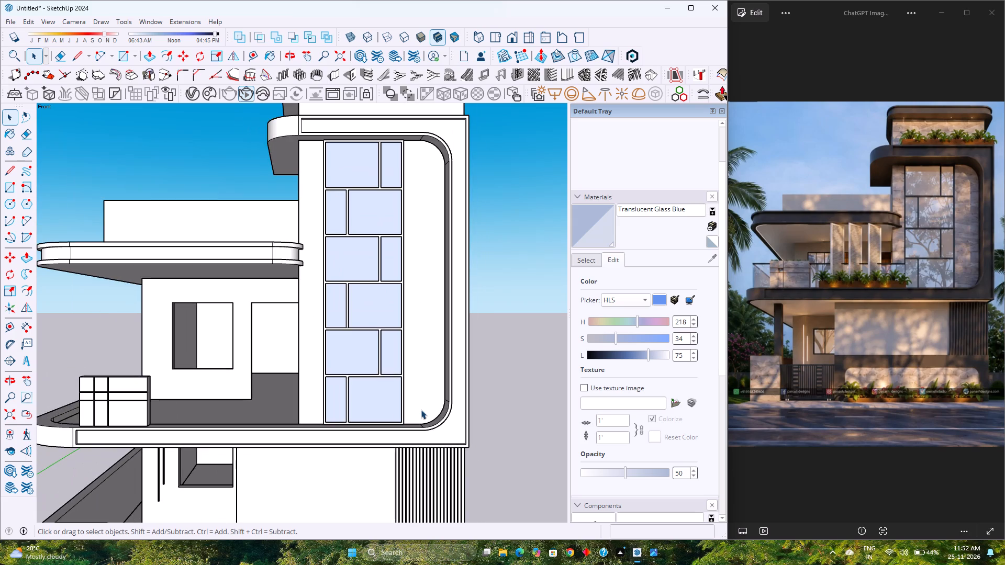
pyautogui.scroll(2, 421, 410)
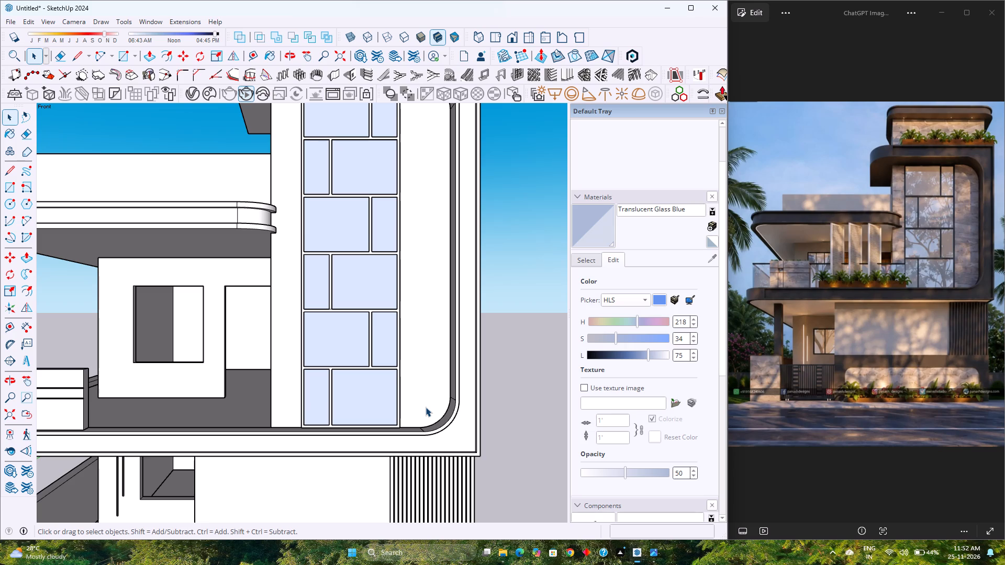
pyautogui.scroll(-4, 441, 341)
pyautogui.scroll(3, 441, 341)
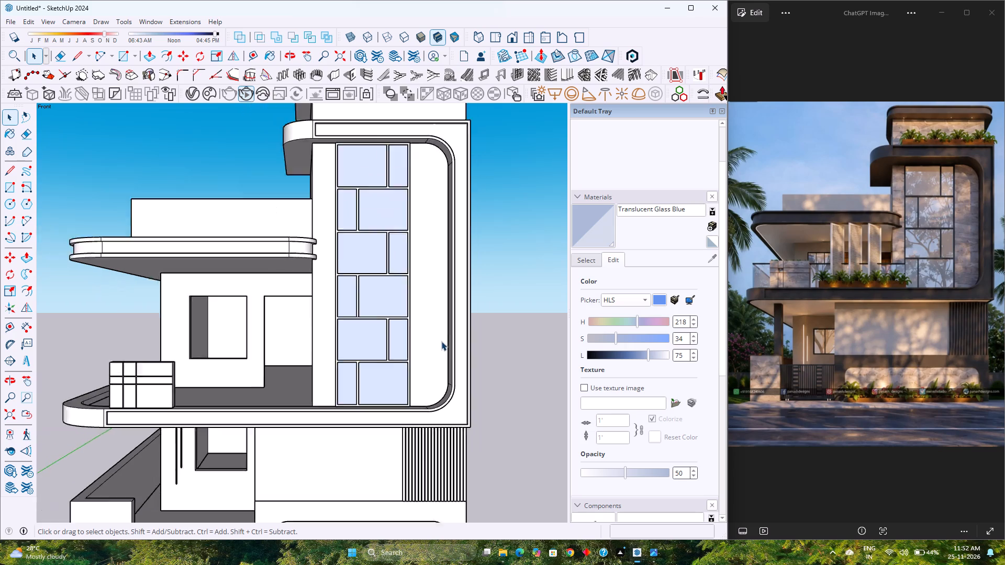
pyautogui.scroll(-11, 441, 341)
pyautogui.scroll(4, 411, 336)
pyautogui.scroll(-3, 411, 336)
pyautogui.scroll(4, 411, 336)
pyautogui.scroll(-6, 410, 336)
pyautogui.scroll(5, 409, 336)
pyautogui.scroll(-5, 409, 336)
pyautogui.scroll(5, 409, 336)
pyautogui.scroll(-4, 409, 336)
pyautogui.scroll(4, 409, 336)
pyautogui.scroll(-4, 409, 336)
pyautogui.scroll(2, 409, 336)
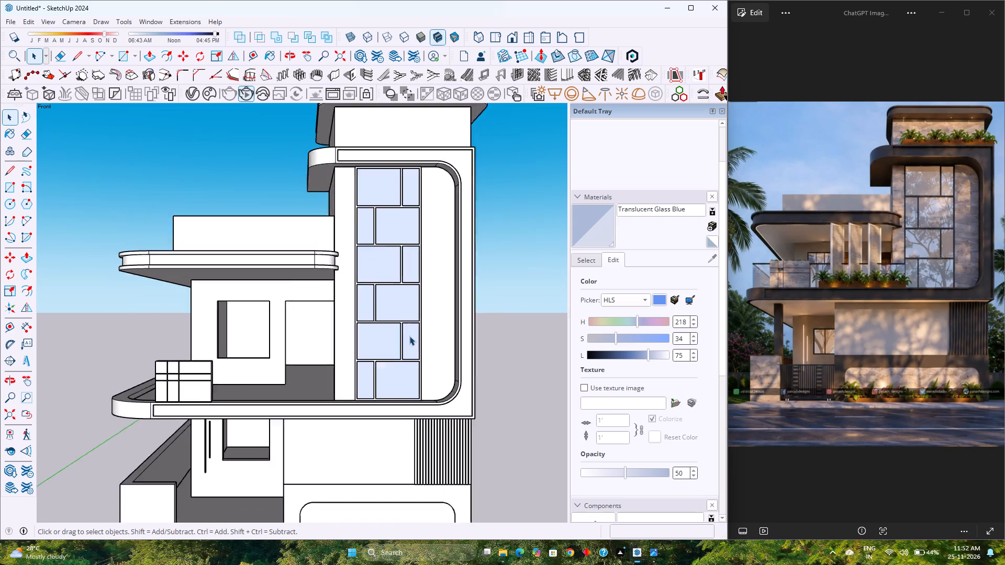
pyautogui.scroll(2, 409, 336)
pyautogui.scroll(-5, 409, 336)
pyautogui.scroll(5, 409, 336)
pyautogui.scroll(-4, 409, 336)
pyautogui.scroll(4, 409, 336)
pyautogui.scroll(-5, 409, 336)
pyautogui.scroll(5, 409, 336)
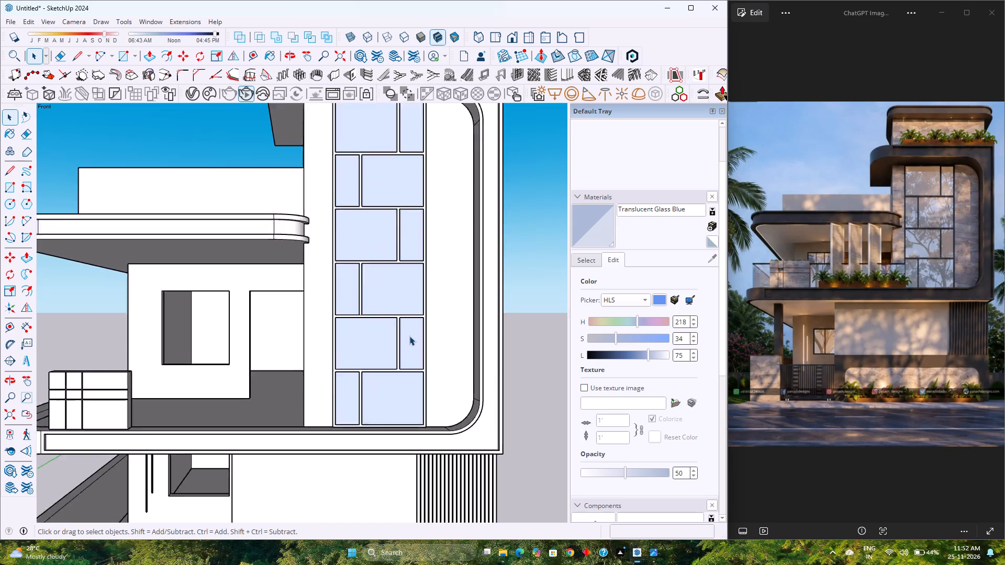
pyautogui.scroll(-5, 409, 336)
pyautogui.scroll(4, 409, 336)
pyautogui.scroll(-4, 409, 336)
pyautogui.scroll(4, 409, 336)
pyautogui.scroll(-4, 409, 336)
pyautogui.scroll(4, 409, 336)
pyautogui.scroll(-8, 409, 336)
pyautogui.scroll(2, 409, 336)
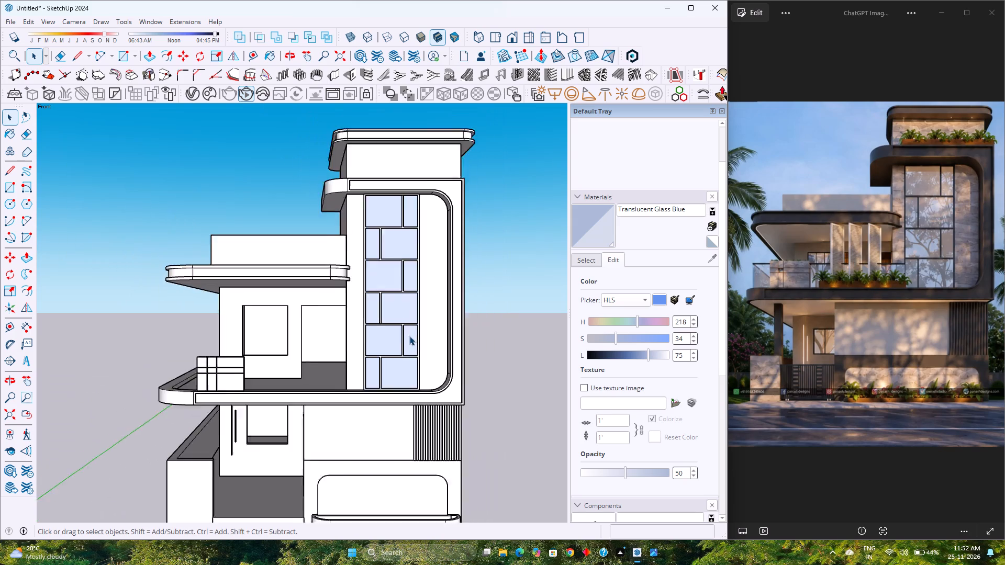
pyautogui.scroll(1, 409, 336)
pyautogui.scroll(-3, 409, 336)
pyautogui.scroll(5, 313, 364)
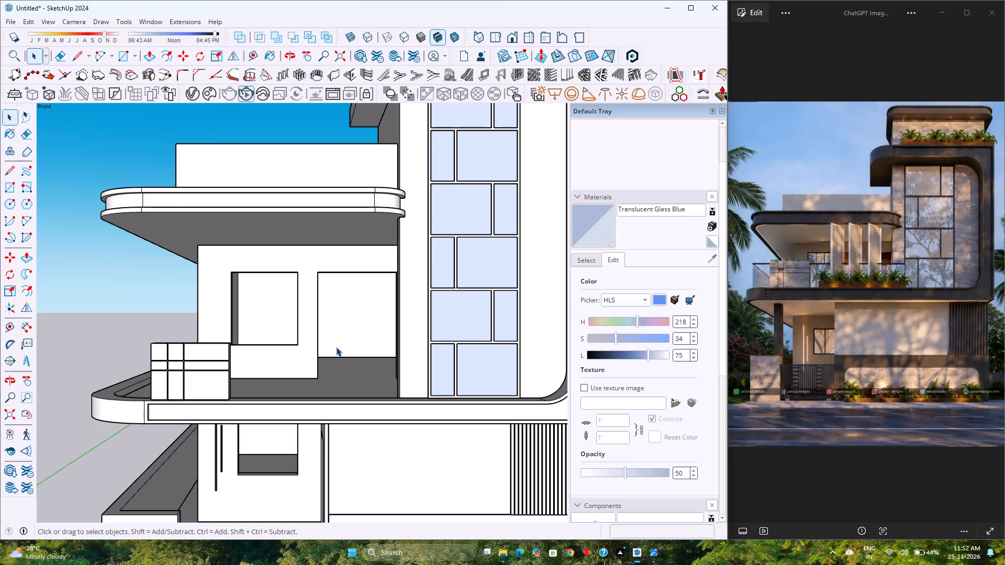
# Examine the first-floor balcony, its wall openings and the ground-floor entrance area from several angles.
pyautogui.moveTo(337, 347); pyautogui.dragTo(289, 372, button='middle')
pyautogui.middleClick(289, 372)
pyautogui.scroll(-2, 289, 371)
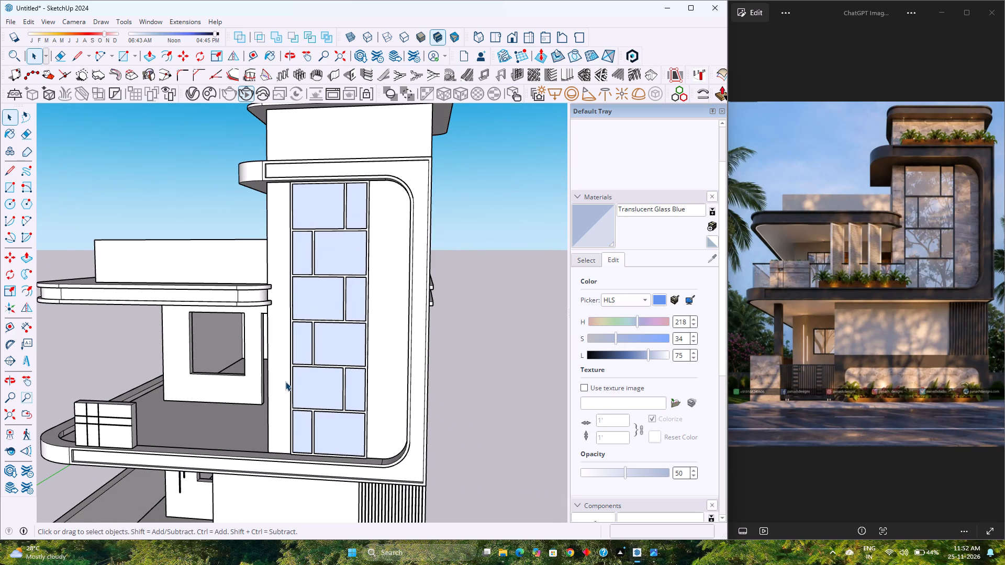
pyautogui.scroll(3, 273, 394)
pyautogui.scroll(-1, 273, 394)
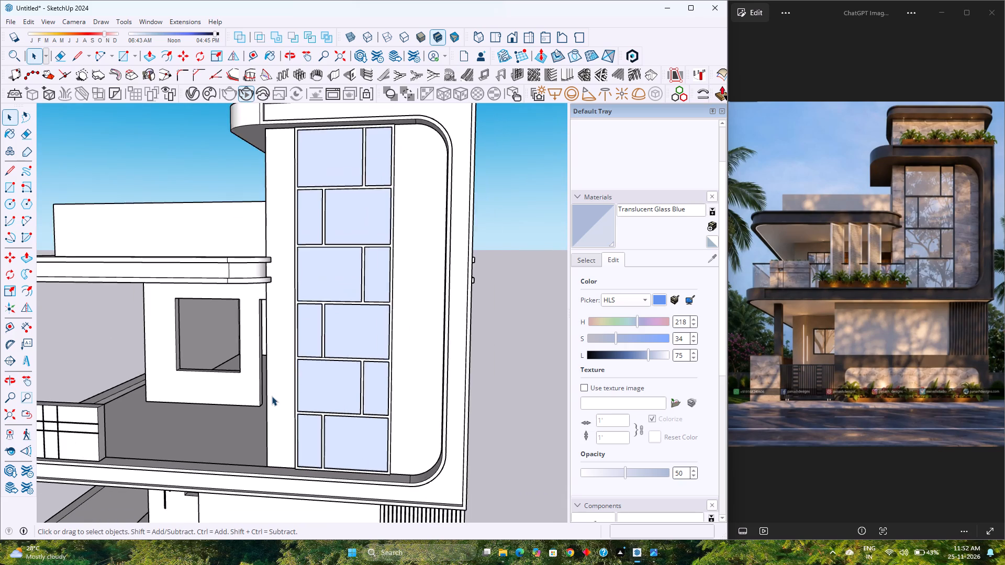
pyautogui.scroll(-1, 272, 396)
pyautogui.moveTo(262, 418); pyautogui.dragTo(326, 411, button='middle')
pyautogui.scroll(-5, 326, 411)
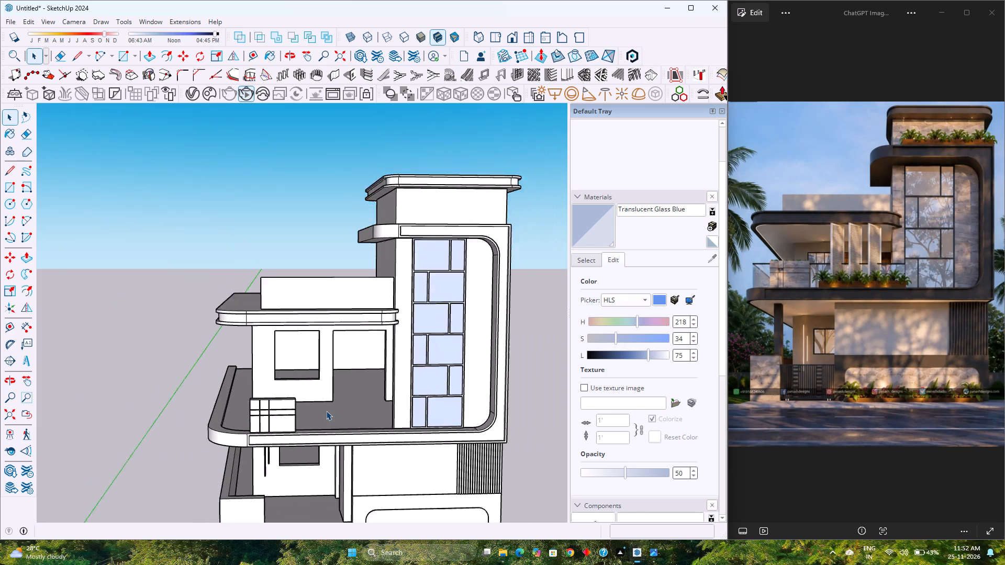
pyautogui.scroll(6, 314, 429)
pyautogui.moveTo(311, 424); pyautogui.dragTo(309, 423, button='middle')
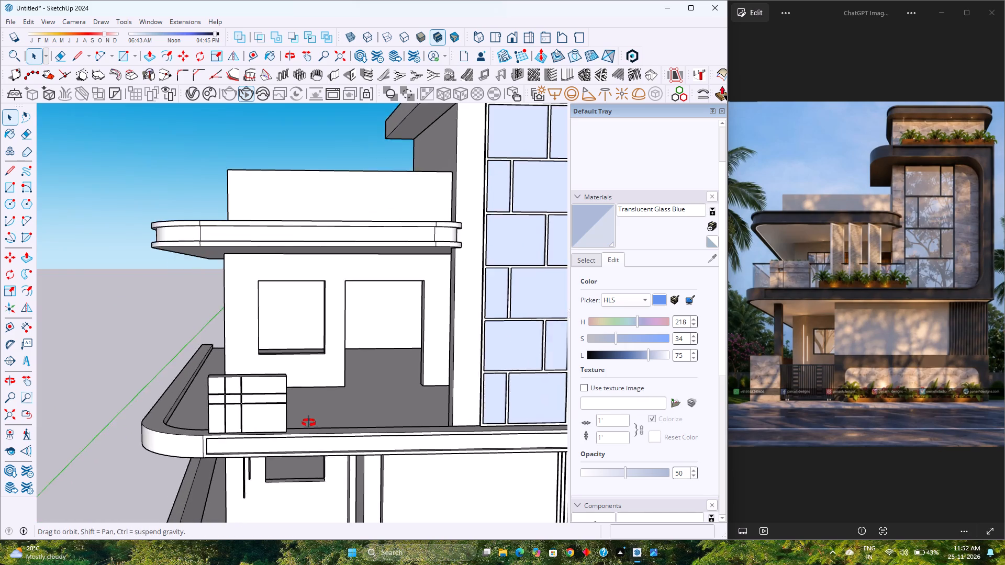
pyautogui.moveTo(309, 423); pyautogui.dragTo(277, 367, button='middle')
pyautogui.middleClick(276, 367)
pyautogui.scroll(-2, 276, 365)
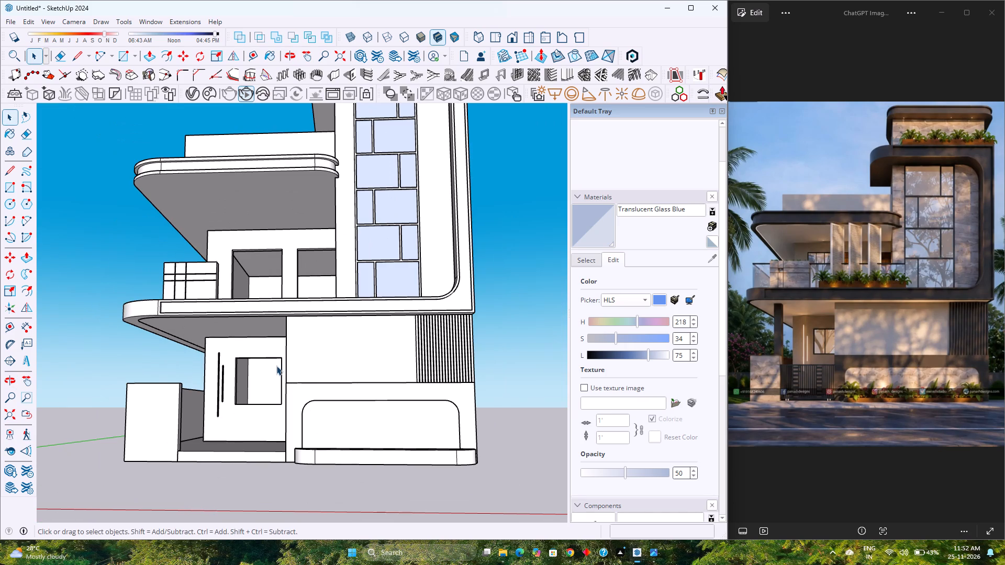
pyautogui.scroll(3, 276, 366)
pyautogui.scroll(-1, 280, 368)
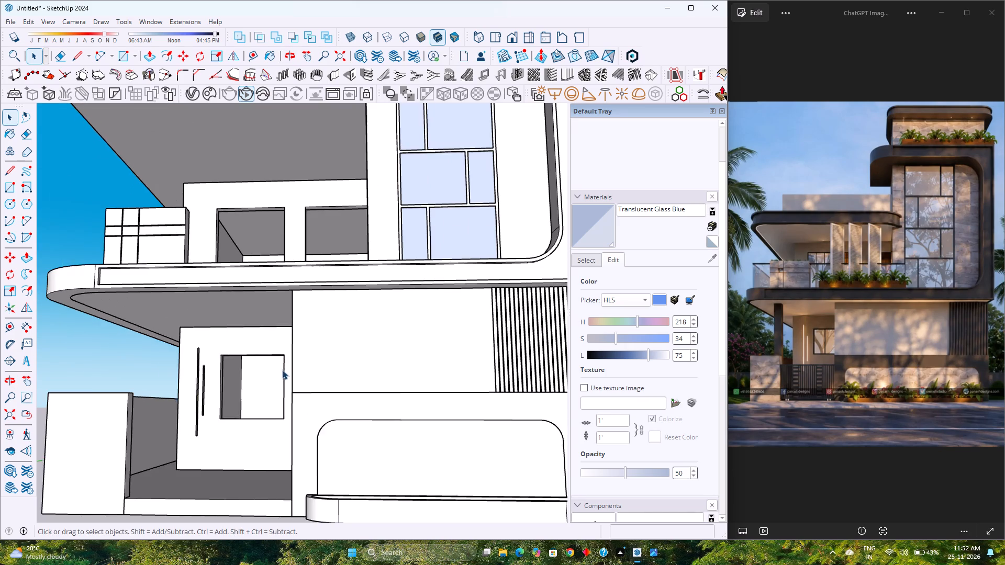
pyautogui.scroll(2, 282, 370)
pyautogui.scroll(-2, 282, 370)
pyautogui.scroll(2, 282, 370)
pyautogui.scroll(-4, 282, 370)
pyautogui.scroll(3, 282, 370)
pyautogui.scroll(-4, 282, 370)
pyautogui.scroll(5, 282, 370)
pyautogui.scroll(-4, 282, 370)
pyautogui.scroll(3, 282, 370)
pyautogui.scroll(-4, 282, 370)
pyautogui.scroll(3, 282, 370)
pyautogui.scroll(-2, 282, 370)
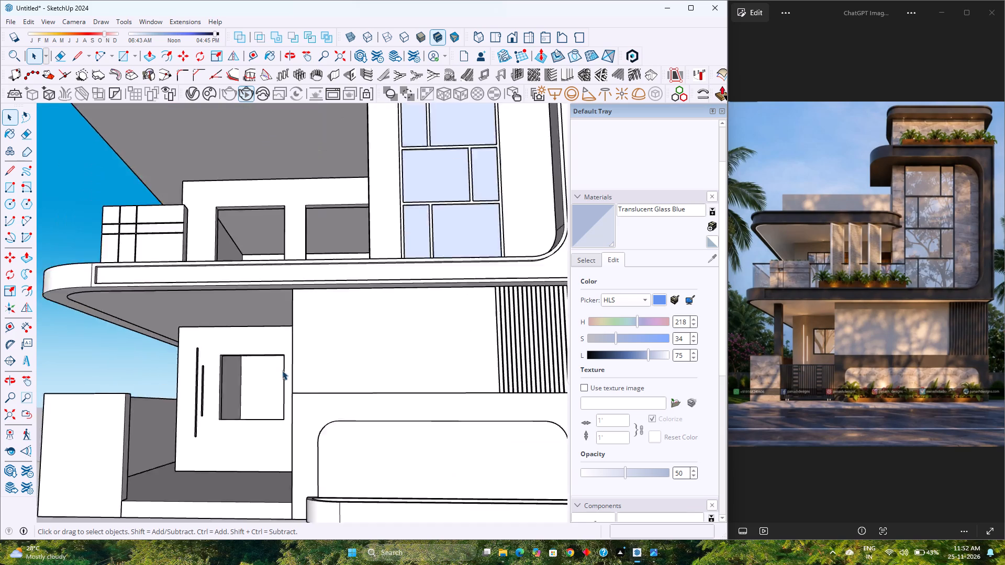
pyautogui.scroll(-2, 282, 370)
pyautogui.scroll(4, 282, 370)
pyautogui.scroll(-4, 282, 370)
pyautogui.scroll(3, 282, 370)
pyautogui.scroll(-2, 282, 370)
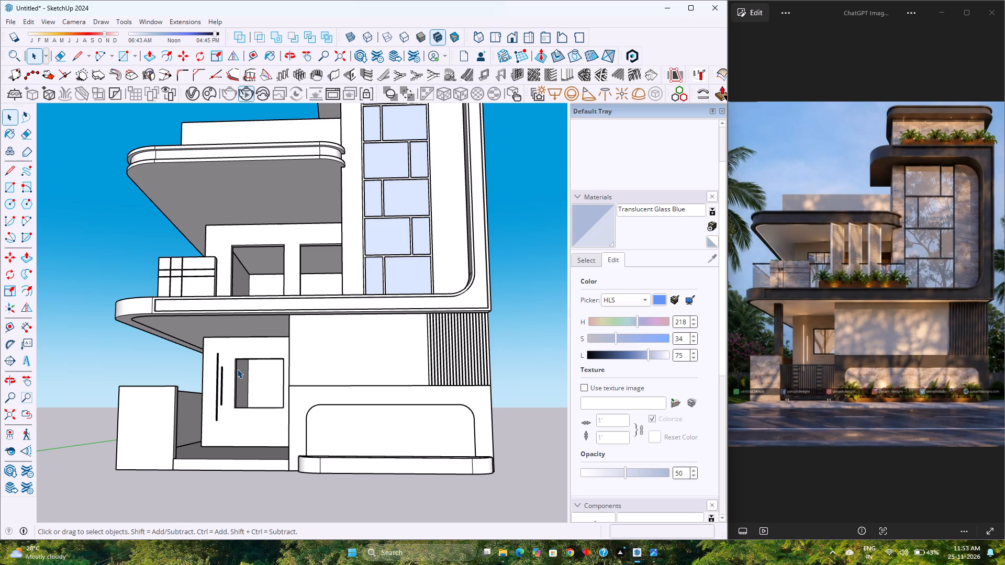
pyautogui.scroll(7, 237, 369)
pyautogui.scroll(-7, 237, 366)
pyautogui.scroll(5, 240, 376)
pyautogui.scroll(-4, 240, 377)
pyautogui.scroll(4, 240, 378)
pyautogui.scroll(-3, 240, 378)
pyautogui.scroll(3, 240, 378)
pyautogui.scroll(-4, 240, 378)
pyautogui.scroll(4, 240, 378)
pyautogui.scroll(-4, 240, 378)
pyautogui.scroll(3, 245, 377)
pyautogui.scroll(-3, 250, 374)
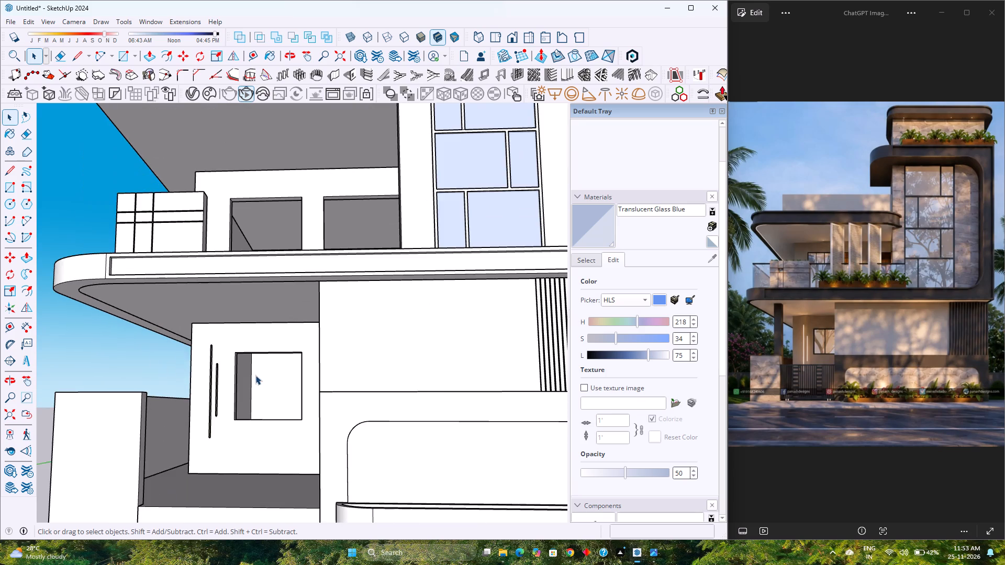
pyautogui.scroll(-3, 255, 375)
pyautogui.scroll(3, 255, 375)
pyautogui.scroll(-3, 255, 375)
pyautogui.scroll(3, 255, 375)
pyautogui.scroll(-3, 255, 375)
# Draw a 4' by 9' rectangle on the ground just outside the house's front corner on the slatted-wall side.
pyautogui.moveTo(257, 383); pyautogui.dragTo(276, 421, button='middle')
pyautogui.scroll(3, 278, 416)
pyautogui.scroll(-3, 278, 416)
pyautogui.moveTo(300, 394); pyautogui.dragTo(271, 447, button='middle')
pyautogui.scroll(3, 271, 446)
pyautogui.scroll(-9, 271, 446)
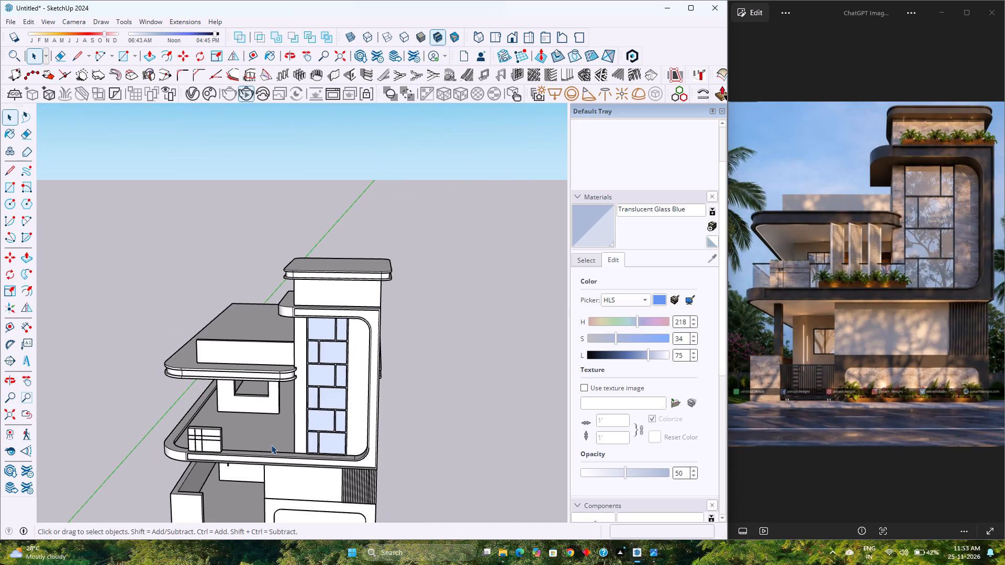
pyautogui.scroll(-8, 271, 441)
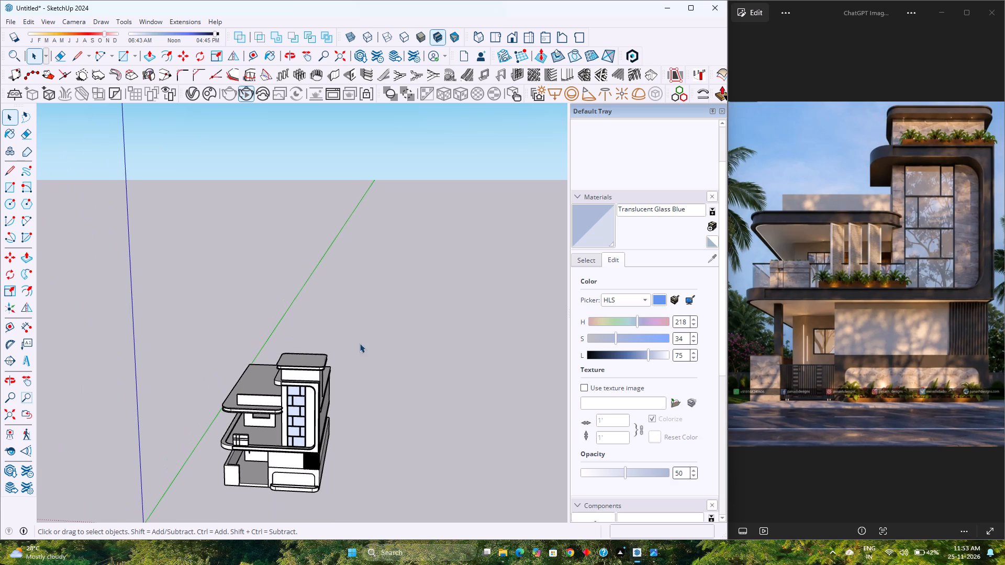
pyautogui.click(125, 54)
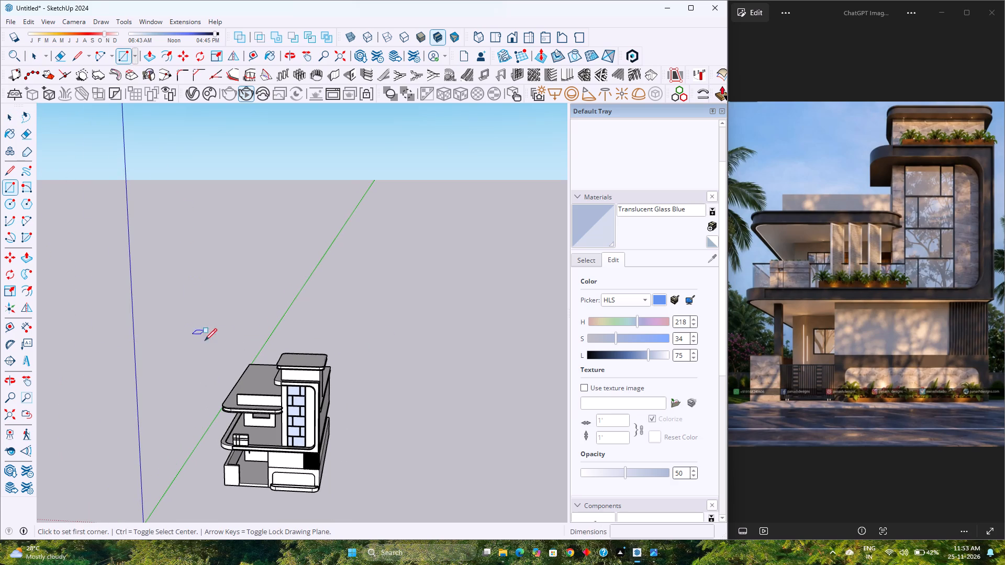
pyautogui.scroll(10, 327, 493)
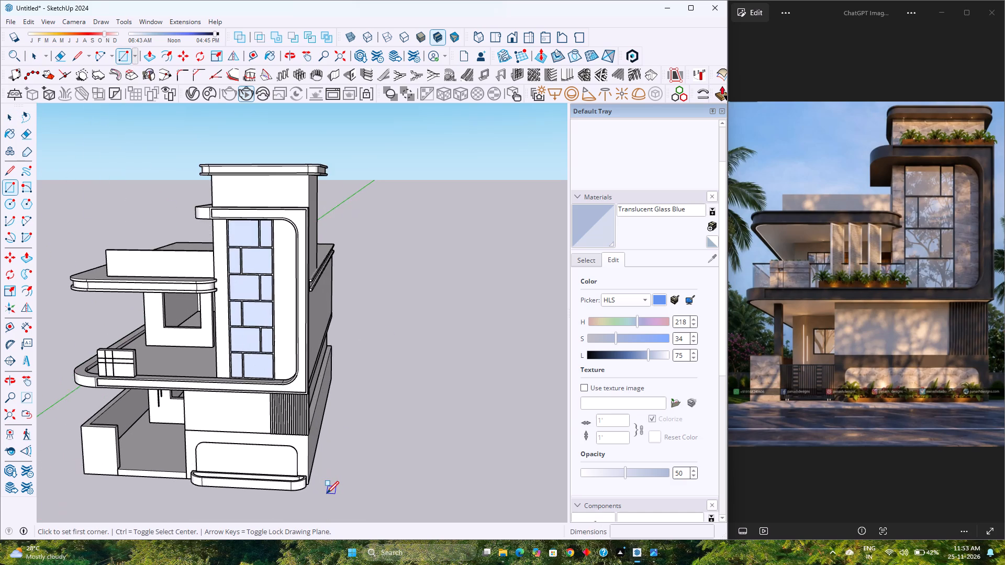
pyautogui.scroll(3, 327, 493)
pyautogui.click(340, 486)
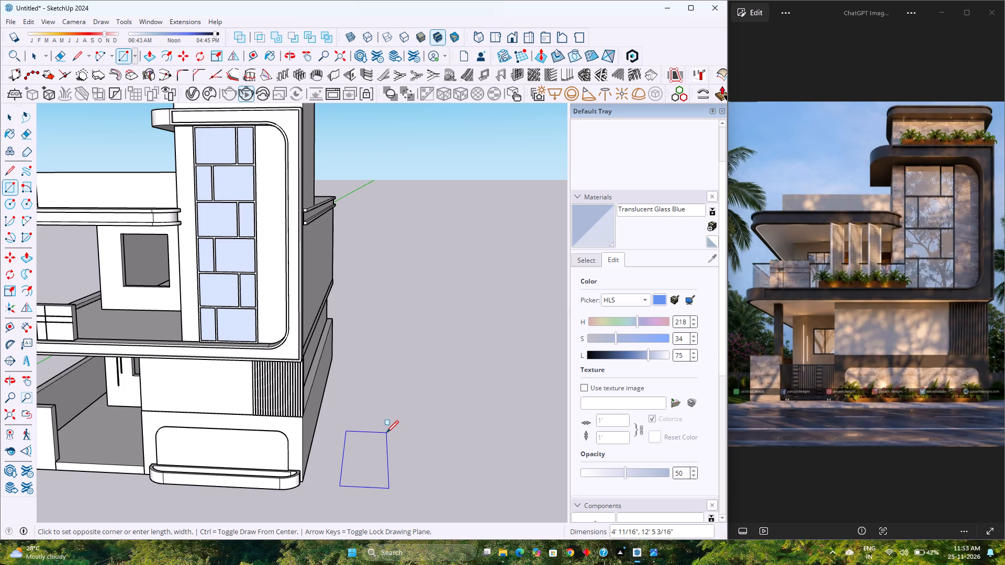
pyautogui.press('4')
pyautogui.press(',')
pyautogui.press('9')
pyautogui.press('BackSpace')
pyautogui.press('BackSpace')
pyautogui.write("',")
pyautogui.write("9'")
pyautogui.press('Return')
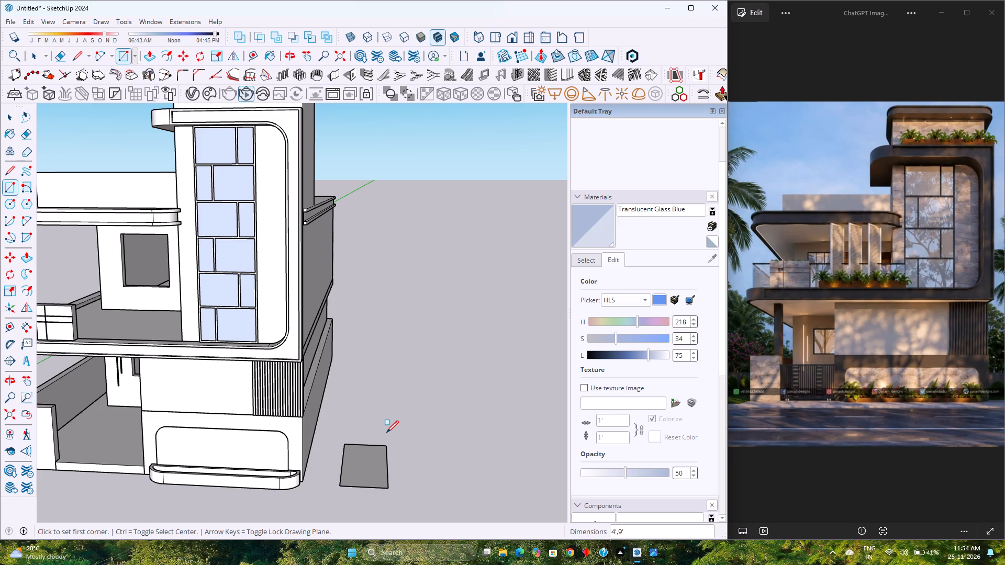
pyautogui.scroll(1, 386, 433)
pyautogui.scroll(-4, 386, 433)
pyautogui.scroll(4, 386, 433)
pyautogui.scroll(-5, 386, 431)
pyautogui.press('space')
# Inspect the ground rectangle beside the house from above and at close range.
pyautogui.scroll(4, 386, 430)
pyautogui.scroll(-3, 385, 430)
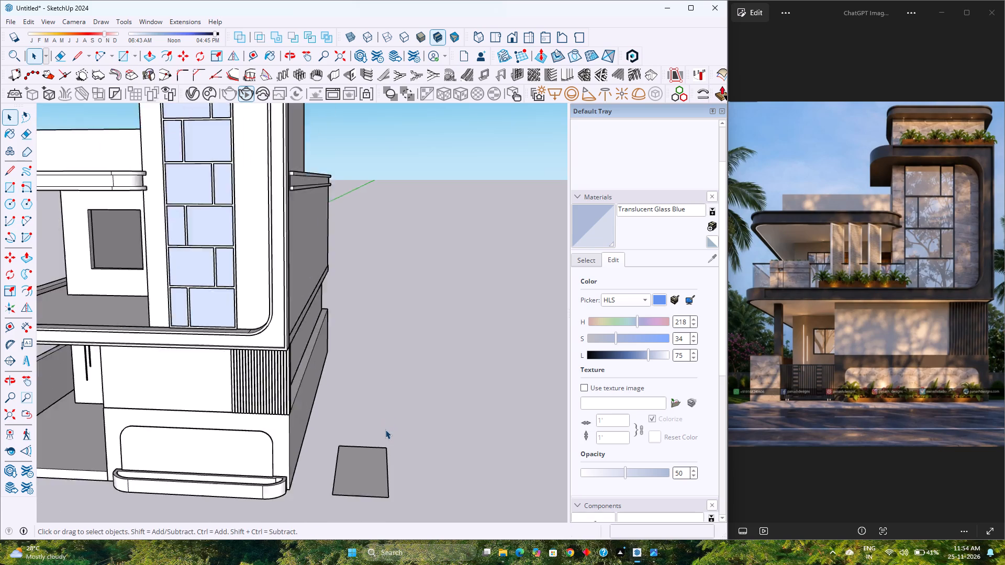
pyautogui.scroll(-4, 385, 430)
pyautogui.moveTo(384, 427); pyautogui.dragTo(370, 499, button='middle')
pyautogui.scroll(-4, 366, 486)
pyautogui.keyDown('shift'); pyautogui.moveTo(344, 493); pyautogui.dragTo(342, 398, button='middle'); pyautogui.keyUp('shift')
pyautogui.keyDown('shift'); pyautogui.middleClick(342, 398); pyautogui.keyUp('shift')
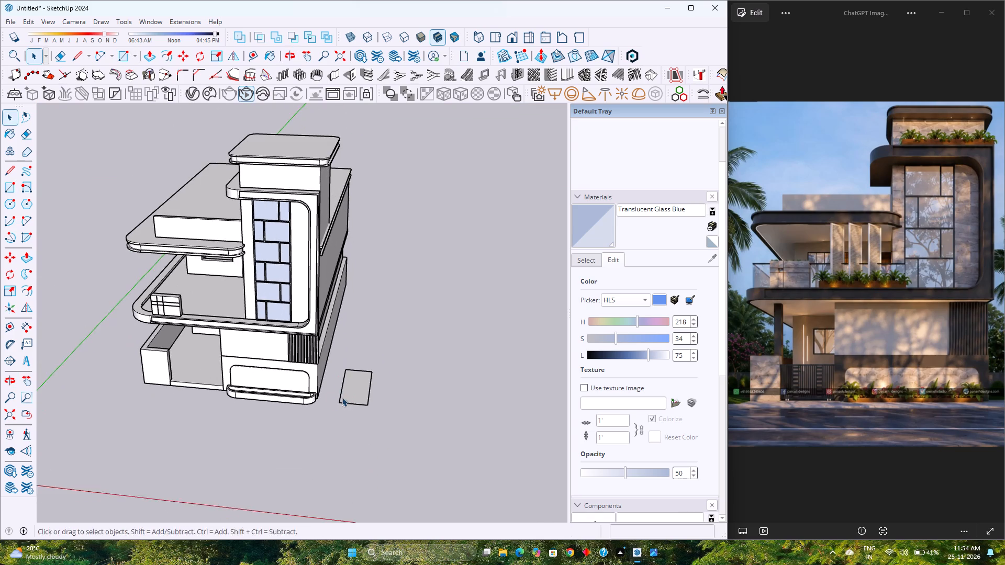
pyautogui.moveTo(341, 399); pyautogui.dragTo(334, 439, button='middle')
pyautogui.scroll(16, 343, 409)
pyautogui.scroll(-5, 345, 392)
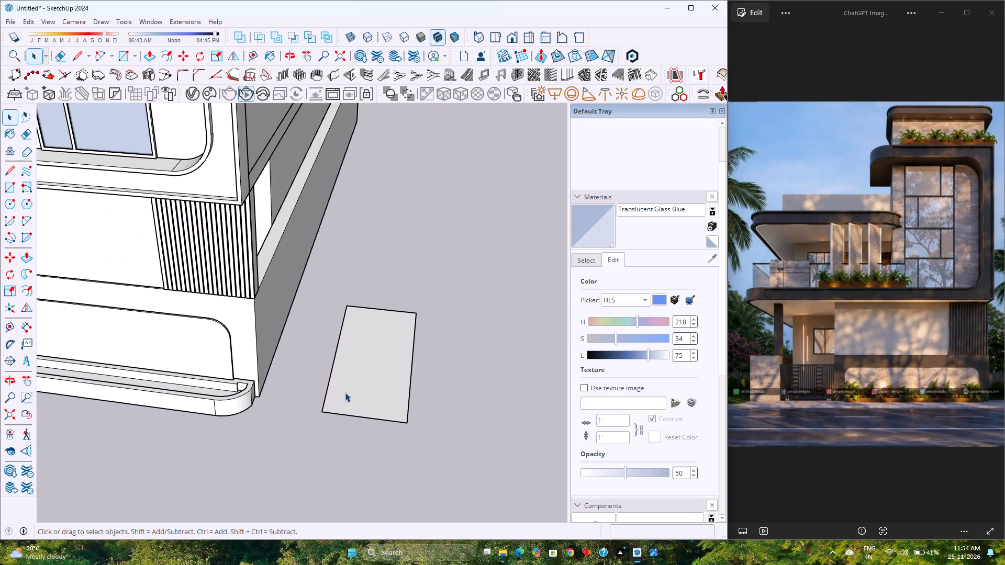
# Make the 4' by 9' ground rectangle, face and edges, into a group.
pyautogui.doubleClick(373, 378)
pyautogui.scroll(5, 373, 378)
pyautogui.rightClick(373, 378)
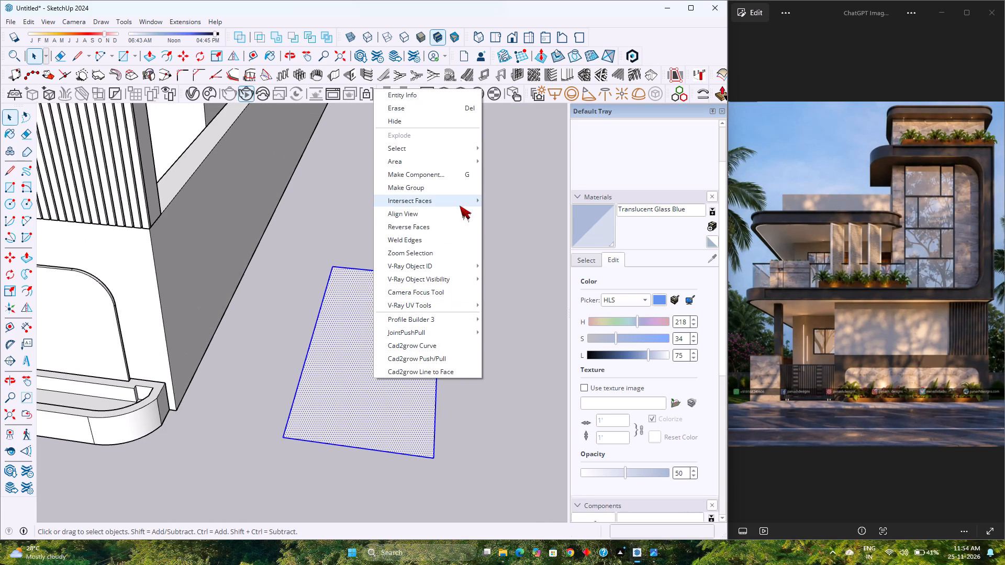
pyautogui.click(443, 192)
# Inside the rectangle's group, offset the face outline 2" inward to form a border.
pyautogui.doubleClick(374, 355)
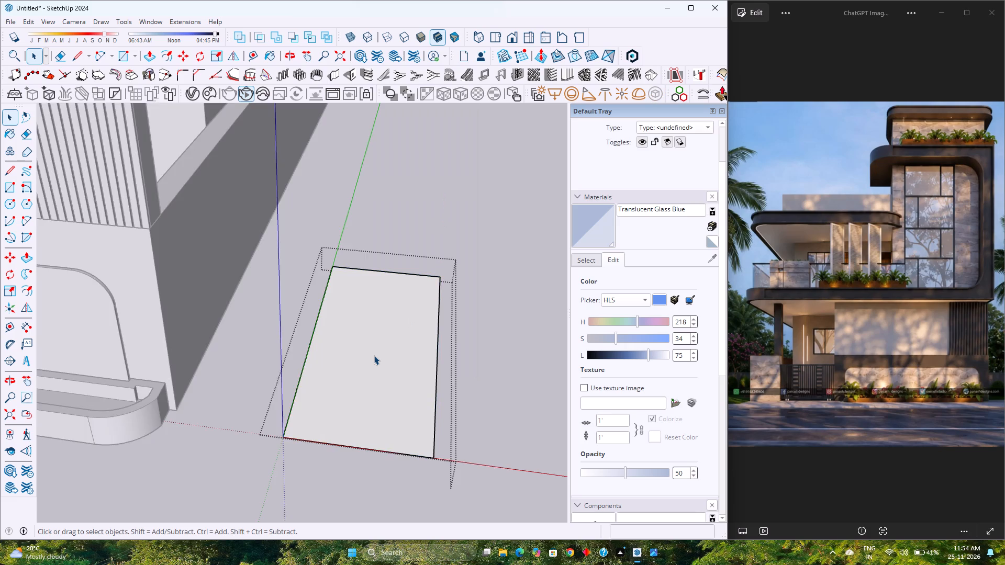
pyautogui.scroll(3, 374, 355)
pyautogui.moveTo(373, 355); pyautogui.dragTo(367, 420, button='middle')
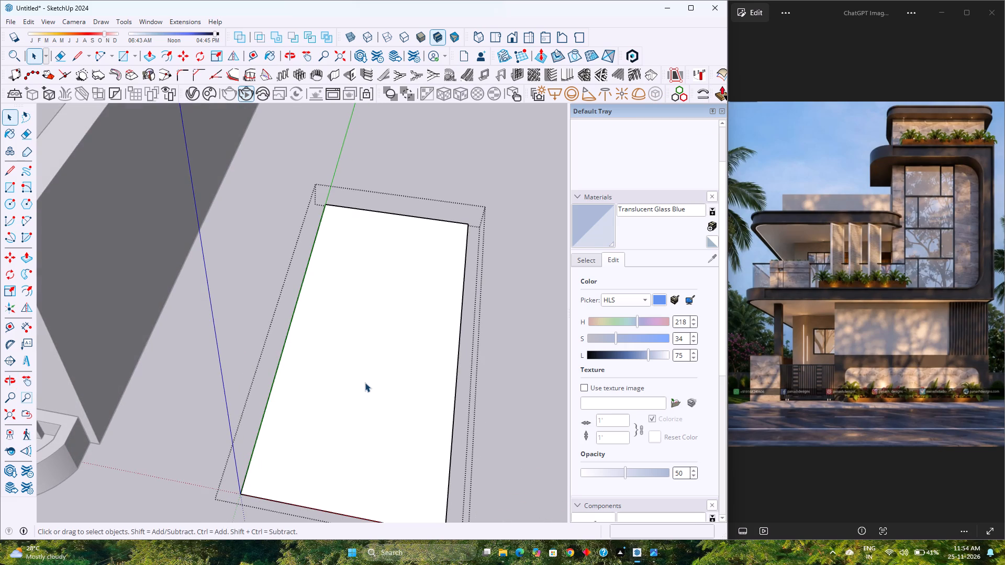
pyautogui.click(368, 380)
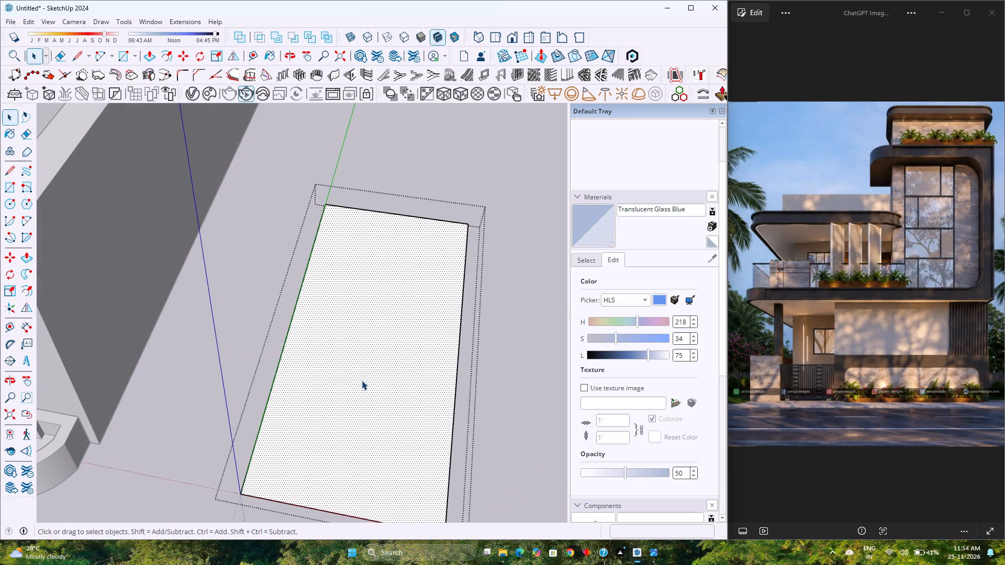
pyautogui.click(162, 56)
pyautogui.click(283, 358)
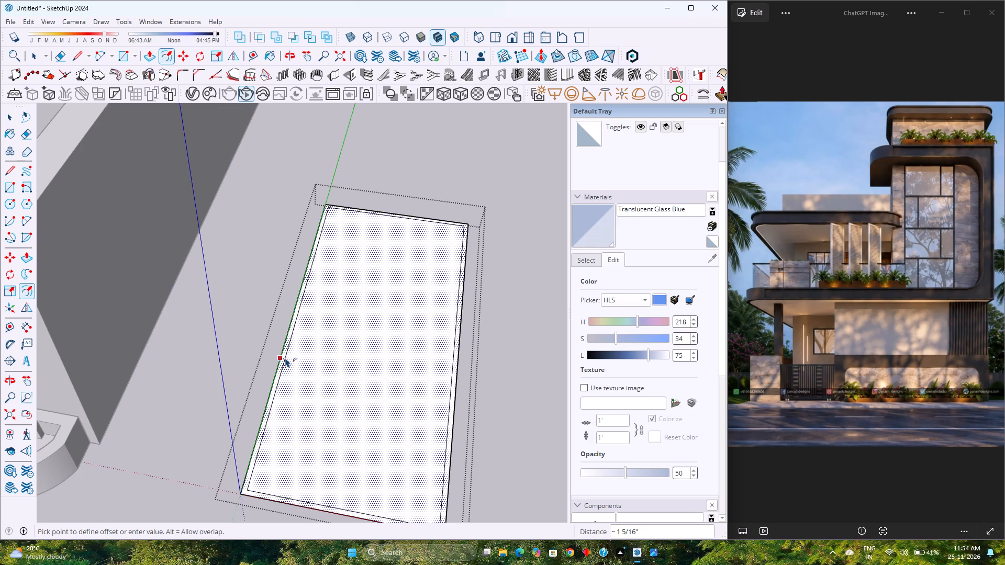
pyautogui.press('2')
pyautogui.press('Return')
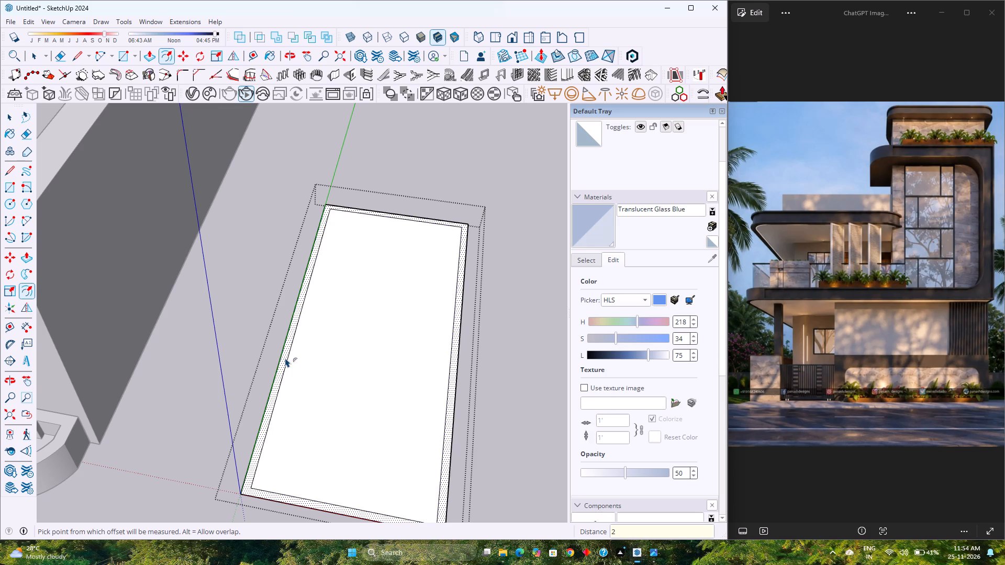
# Extrude the border around the rectangle upward by 2" as a raised frame.
pyautogui.press('p')
pyautogui.click(285, 363)
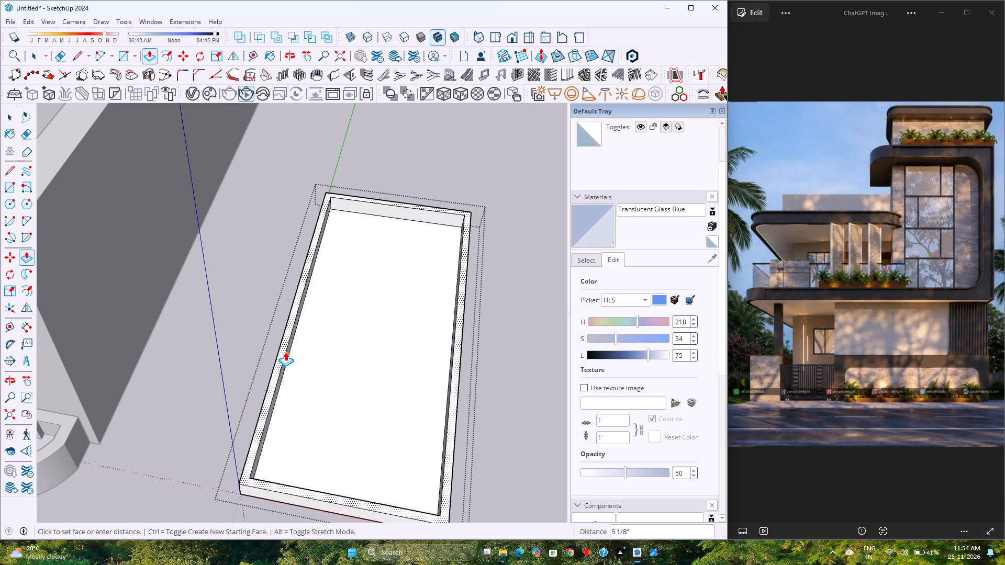
pyautogui.press('2')
pyautogui.press('Return')
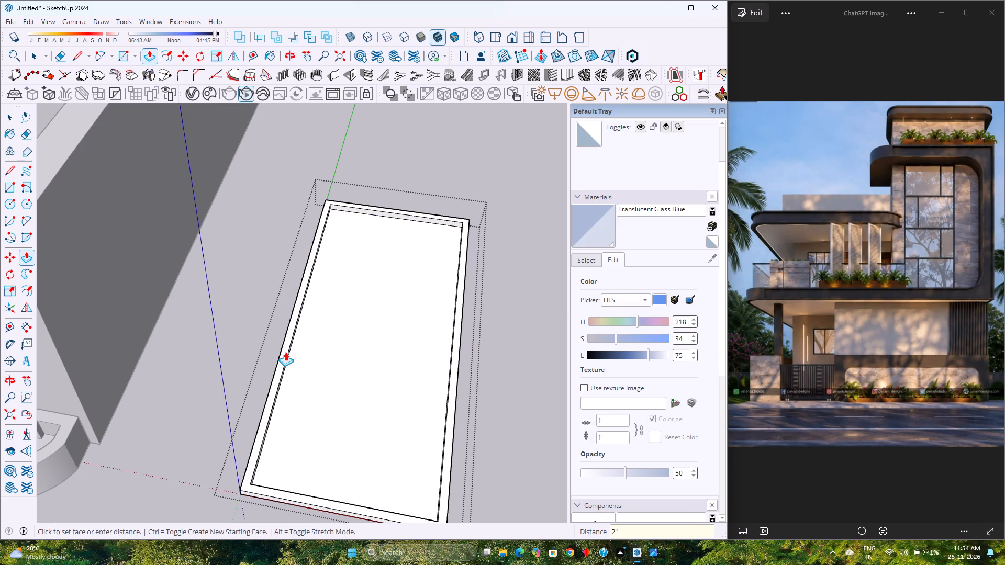
# Copy the frame's recessed inner face 5' along the red axis, placing it beside the frame.
pyautogui.scroll(-4, 285, 332)
pyautogui.moveTo(320, 374); pyautogui.dragTo(347, 369, button='middle')
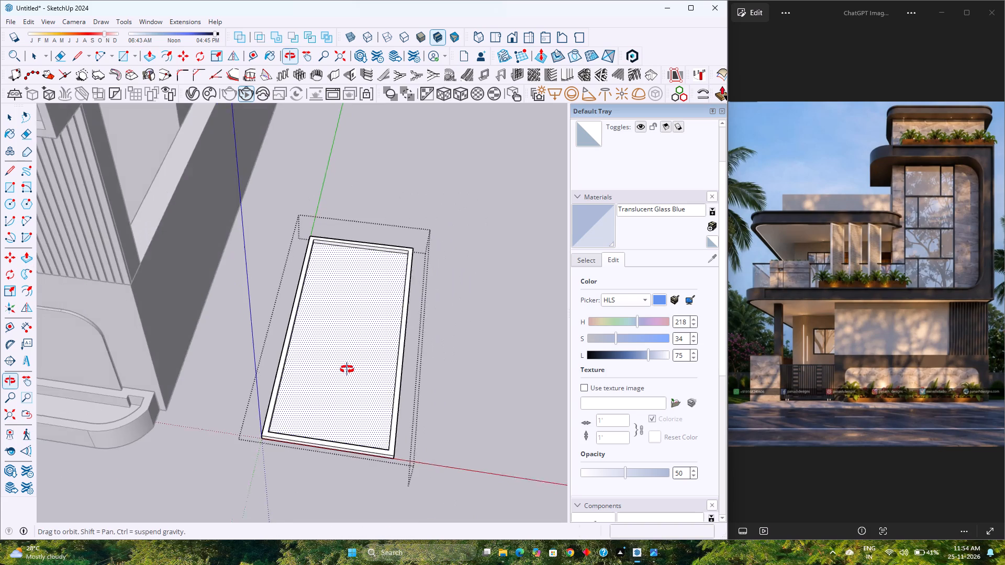
pyautogui.moveTo(347, 369); pyautogui.dragTo(367, 357, button='middle')
pyautogui.scroll(3, 334, 395)
pyautogui.moveTo(332, 410); pyautogui.dragTo(426, 403, button='middle')
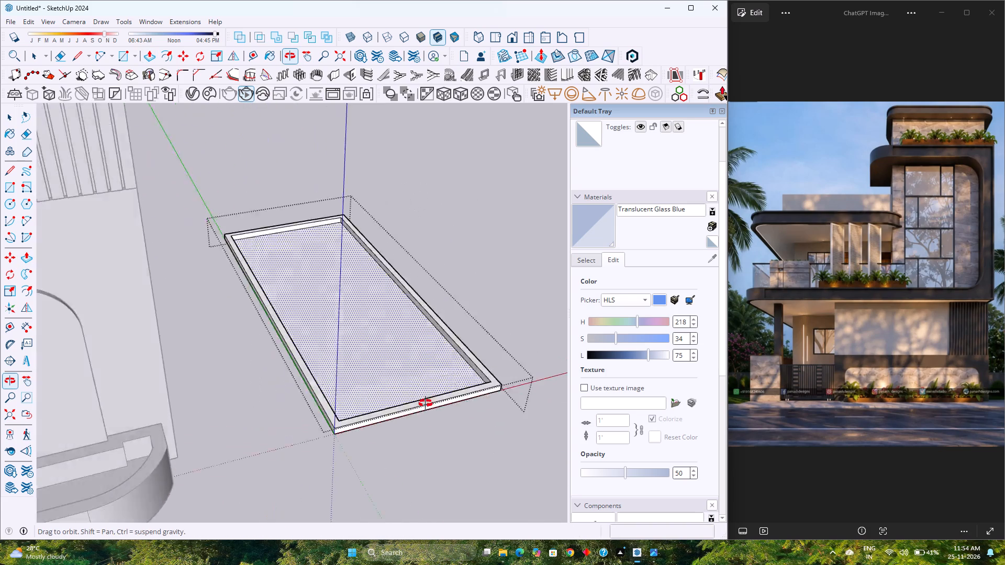
pyautogui.moveTo(426, 403); pyautogui.dragTo(305, 389, button='middle')
pyautogui.scroll(4, 305, 389)
pyautogui.press('space')
pyautogui.scroll(-2, 316, 406)
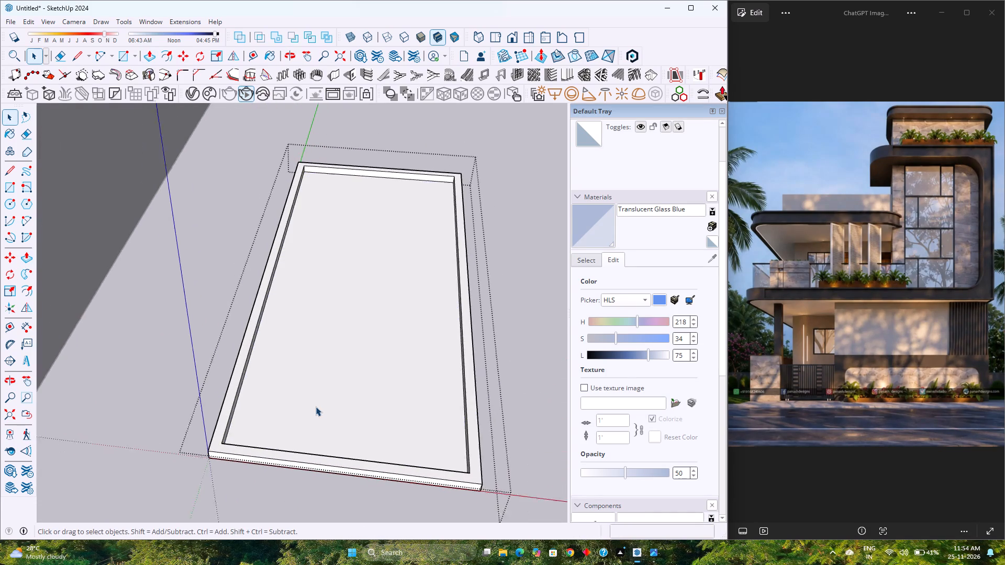
pyautogui.scroll(-1, 316, 406)
pyautogui.click(315, 405)
pyautogui.press('m')
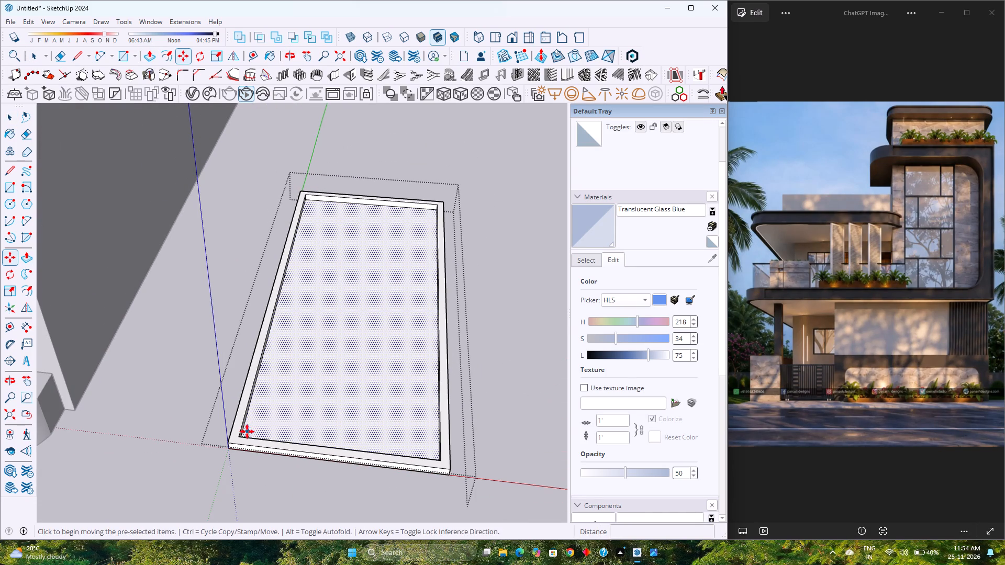
pyautogui.click(241, 435)
pyautogui.scroll(-9, 282, 437)
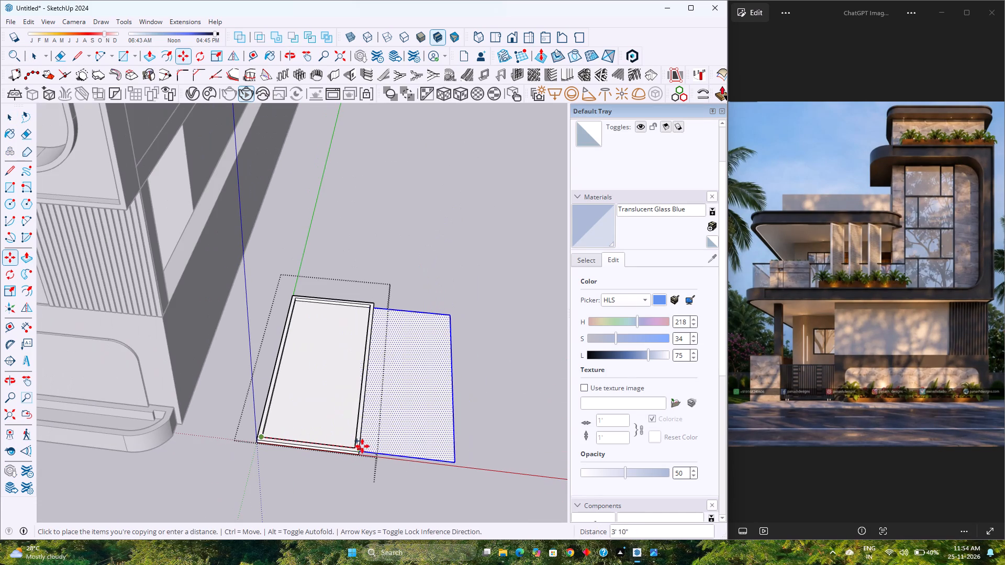
pyautogui.write("5'")
pyautogui.press('Return')
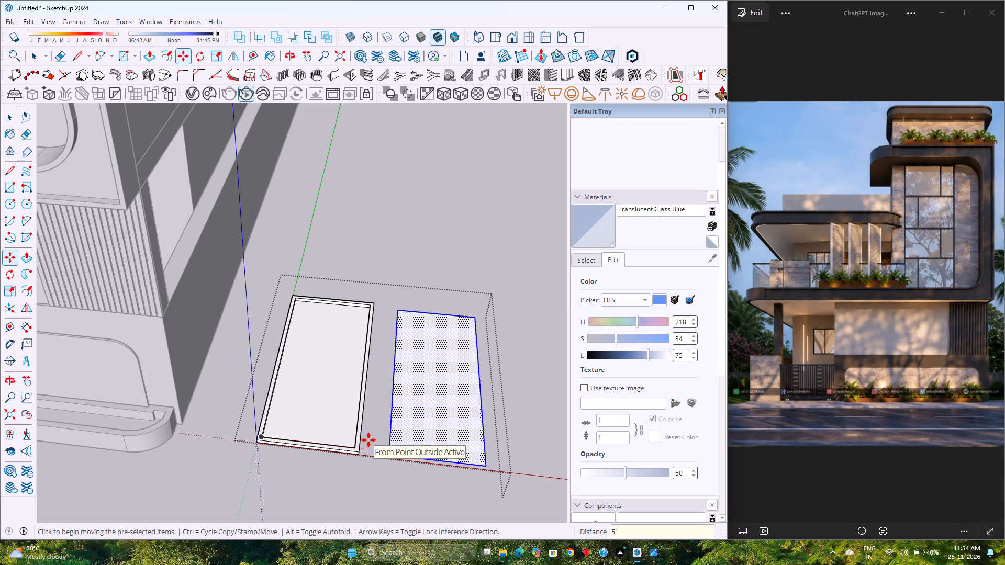
# Offset the outline of the copied panel face 1" inward.
pyautogui.press('space')
pyautogui.scroll(3, 404, 485)
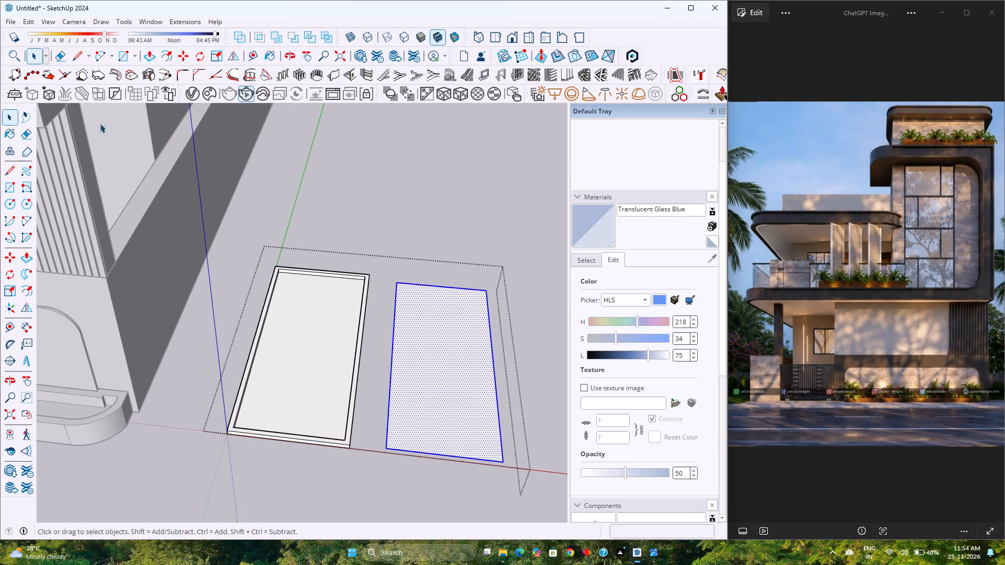
pyautogui.click(165, 62)
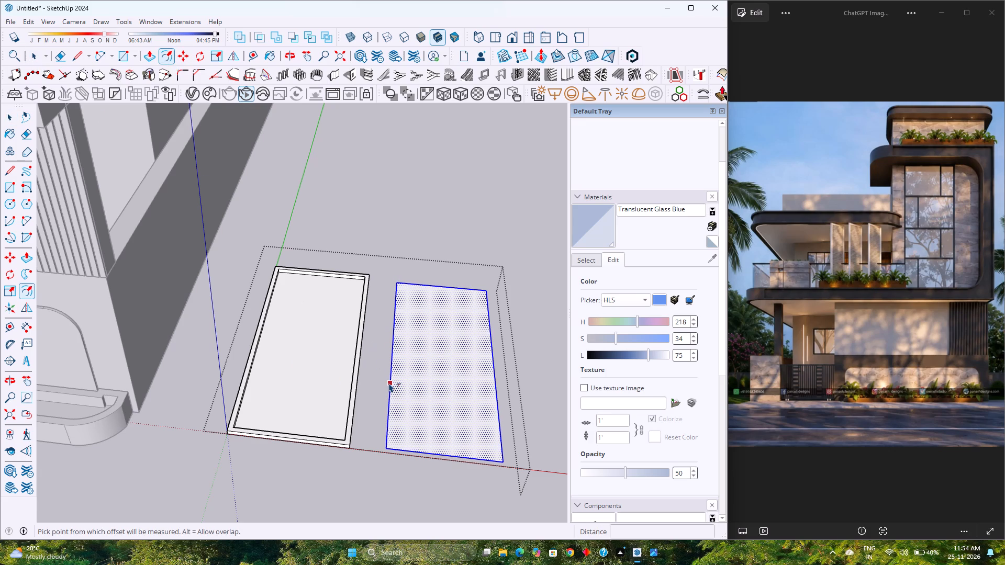
pyautogui.click(389, 383)
pyautogui.press('1')
pyautogui.press('Return')
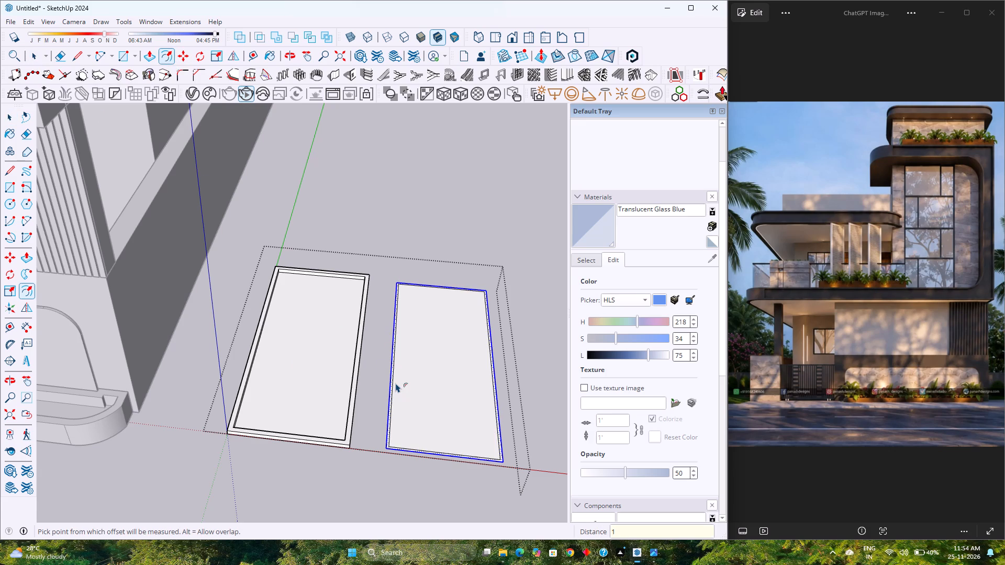
pyautogui.scroll(6, 396, 383)
pyautogui.moveTo(396, 382); pyautogui.dragTo(380, 342, button='middle')
pyautogui.scroll(-4, 380, 342)
pyautogui.click(429, 382)
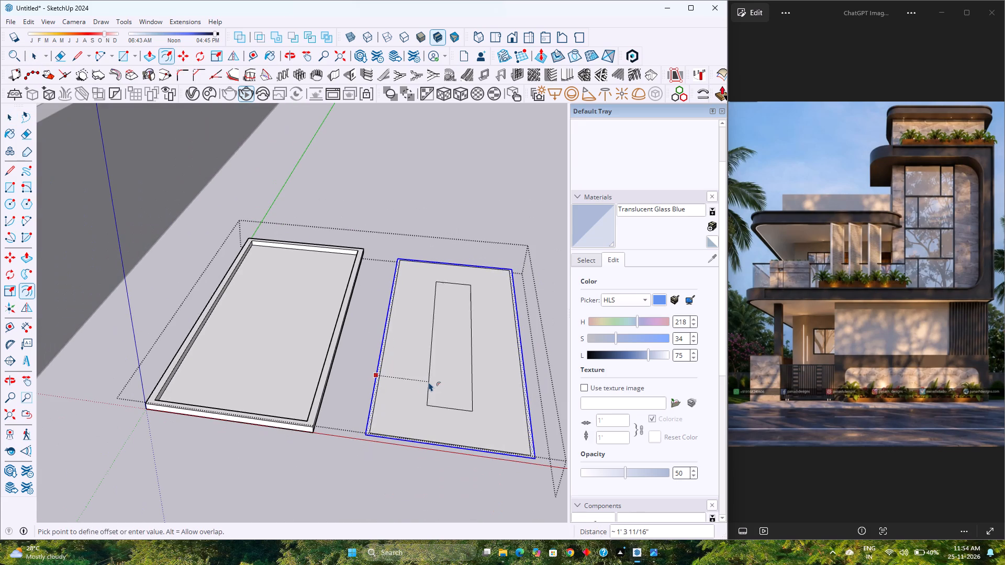
pyautogui.press('Escape')
# Group the copied panel's inner face together with its bounding edges.
pyautogui.scroll(4, 383, 455)
pyautogui.press('space')
pyautogui.scroll(4, 363, 425)
pyautogui.click(415, 381)
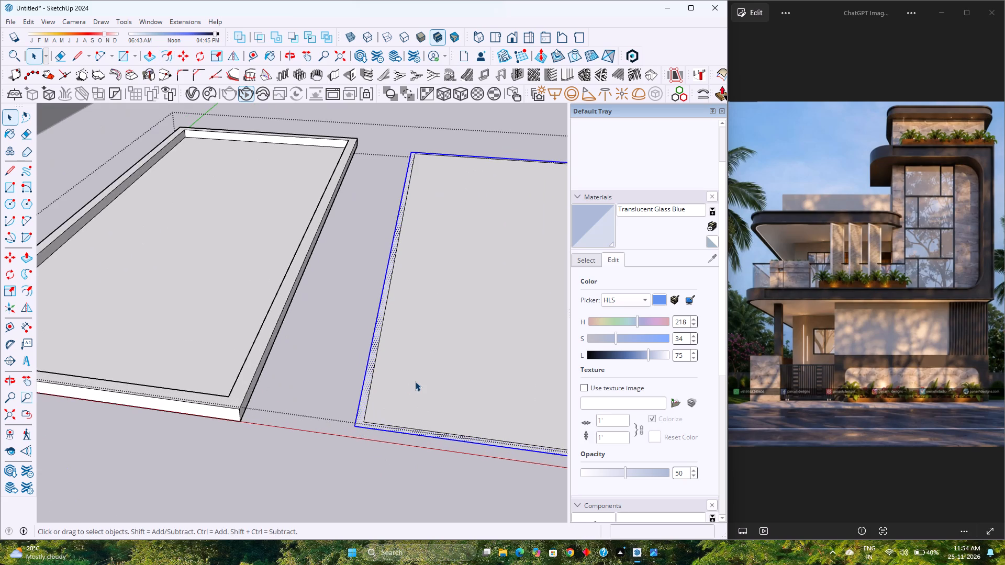
pyautogui.scroll(-7, 415, 381)
pyautogui.keyDown('shift'); pyautogui.moveTo(424, 373); pyautogui.dragTo(382, 377, button='middle'); pyautogui.keyUp('shift')
pyautogui.scroll(5, 375, 389)
pyautogui.doubleClick(375, 387)
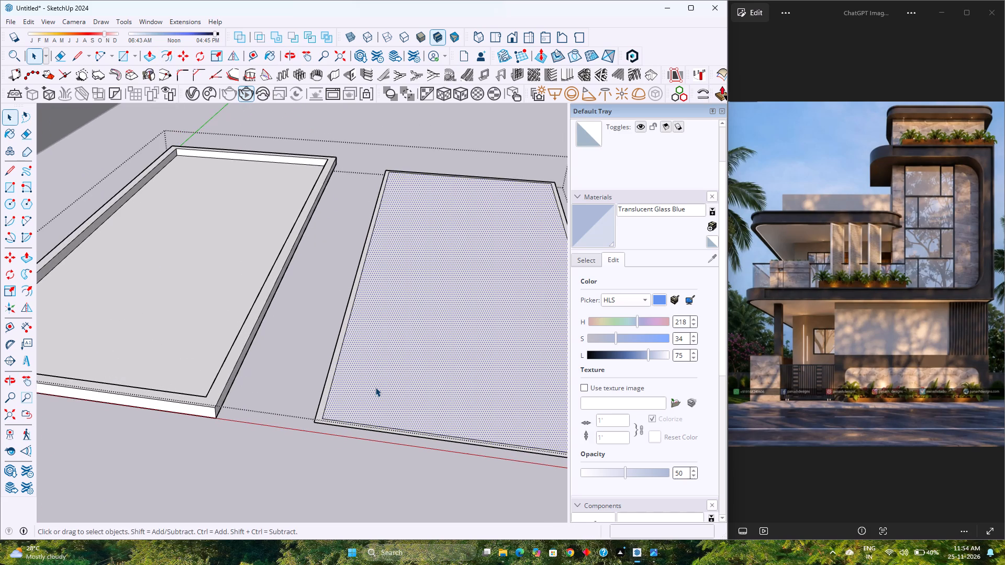
pyautogui.rightClick(375, 387)
pyautogui.click(427, 172)
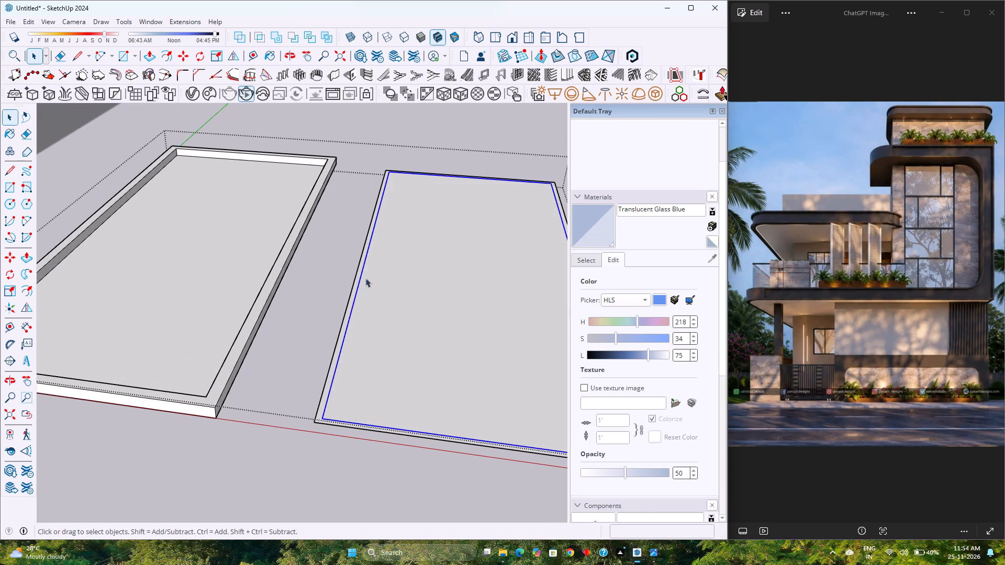
# Group the narrow 1" border around the copied panel.
pyautogui.keyDown('ctrl'); pyautogui.doubleClick(324, 401); pyautogui.keyUp('ctrl')
pyautogui.rightClick(324, 401)
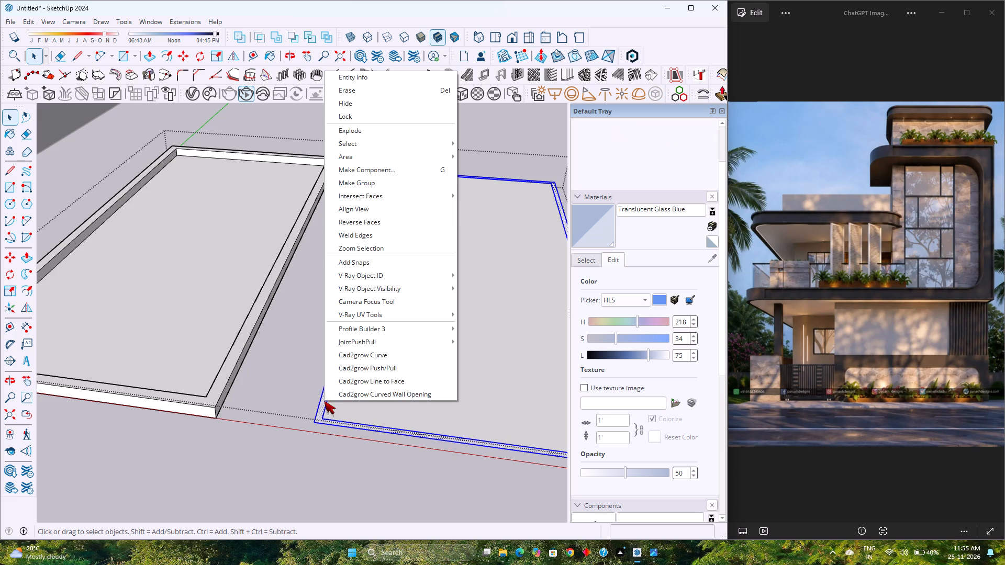
pyautogui.click(399, 185)
# Inside the inner panel's group, draw a diagonal line about 9' 2" long from the far house-side corner to the opposite near corner.
pyautogui.doubleClick(325, 396)
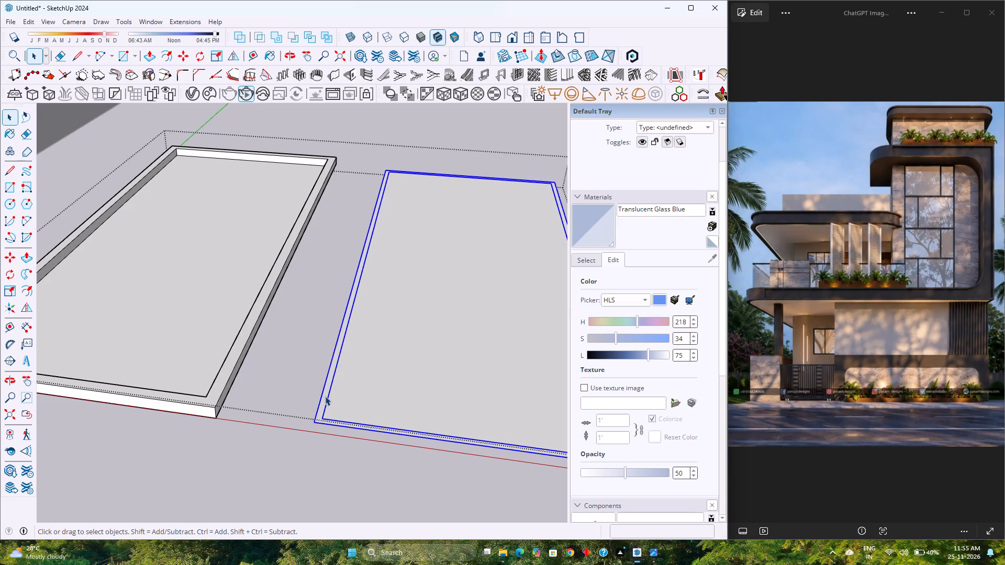
pyautogui.click(359, 388)
pyautogui.doubleClick(359, 388)
pyautogui.scroll(-3, 359, 388)
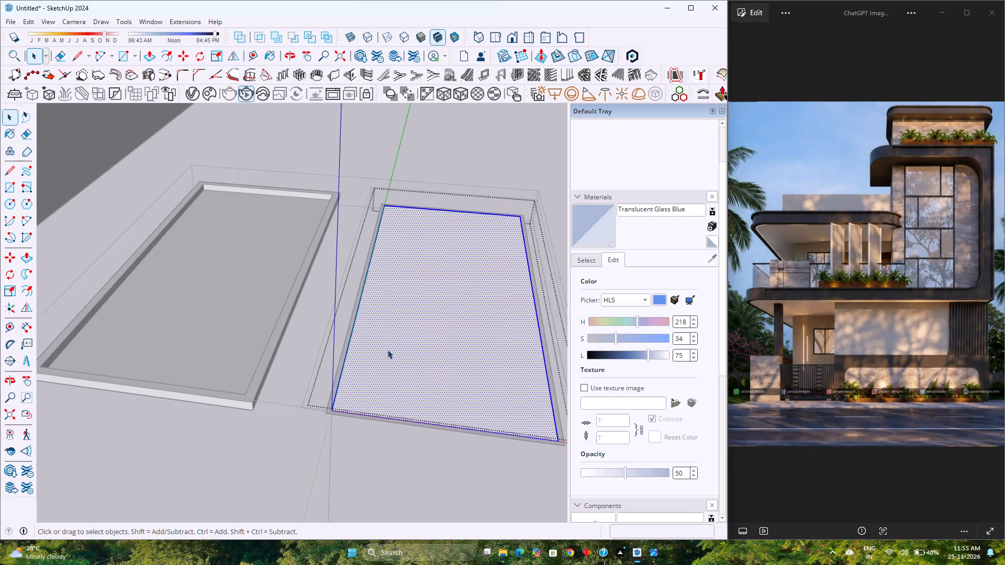
pyautogui.keyDown('shift'); pyautogui.moveTo(402, 324); pyautogui.dragTo(284, 351, button='middle'); pyautogui.keyUp('shift')
pyautogui.moveTo(264, 358); pyautogui.dragTo(299, 466, button='middle')
pyautogui.keyDown('shift'); pyautogui.moveTo(343, 411); pyautogui.dragTo(303, 318, button='middle'); pyautogui.keyUp('shift')
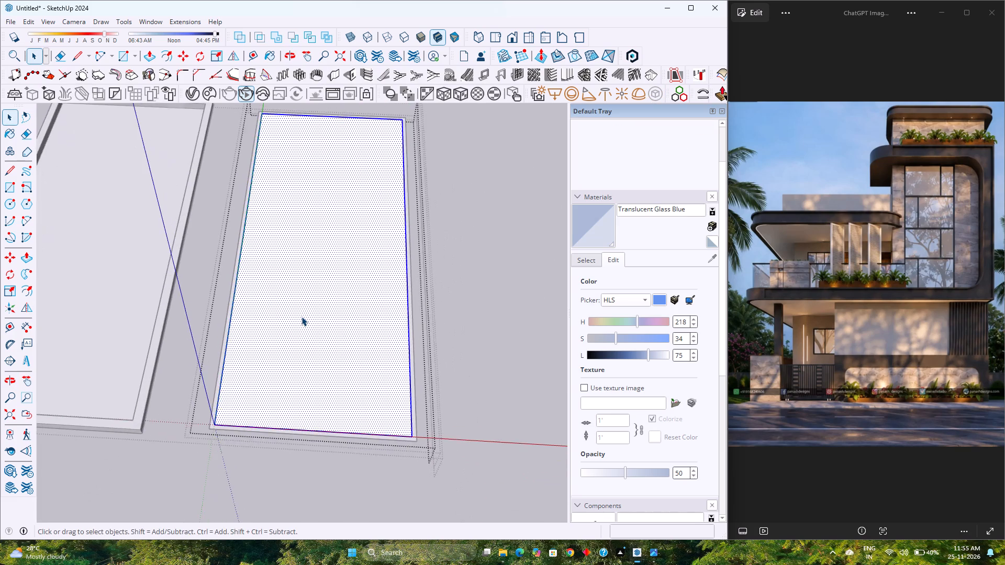
pyautogui.scroll(-4, 301, 317)
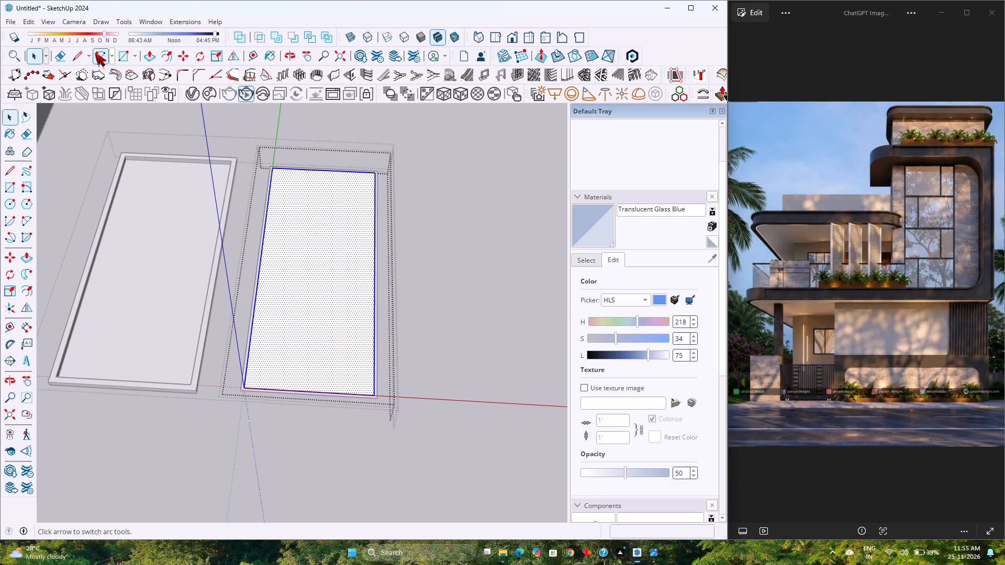
pyautogui.click(77, 58)
pyautogui.scroll(1, 282, 184)
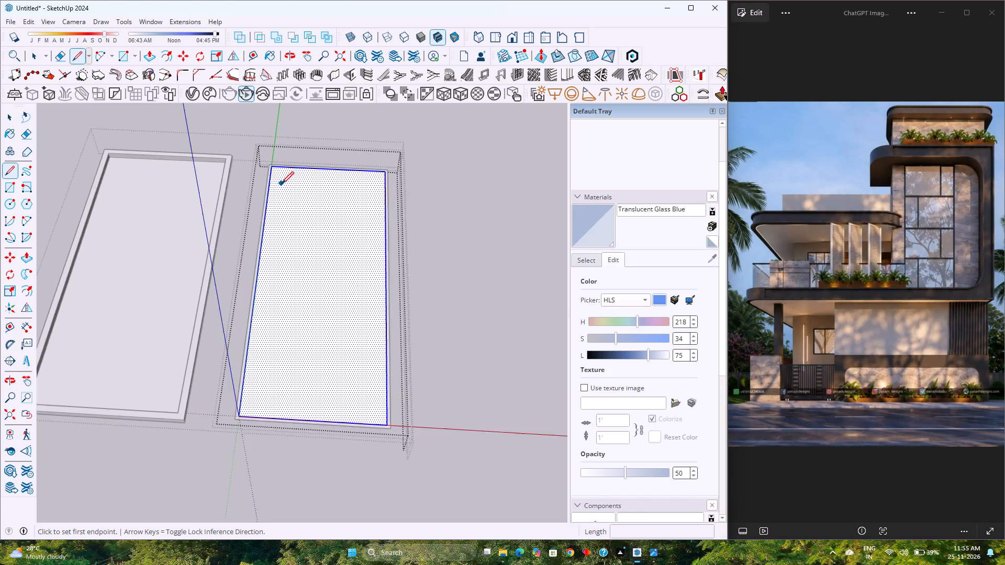
pyautogui.scroll(6, 282, 184)
pyautogui.click(268, 154)
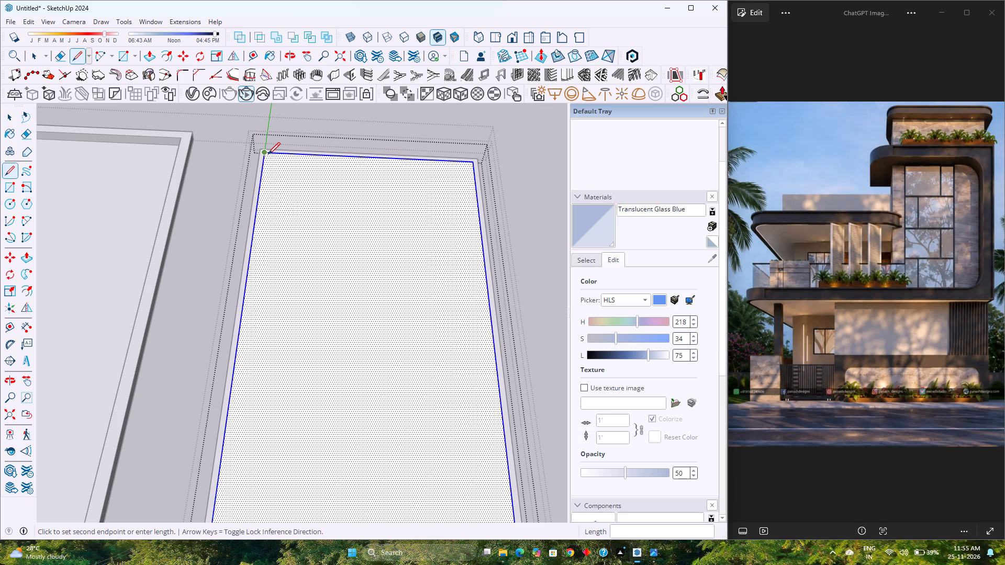
pyautogui.scroll(-13, 288, 218)
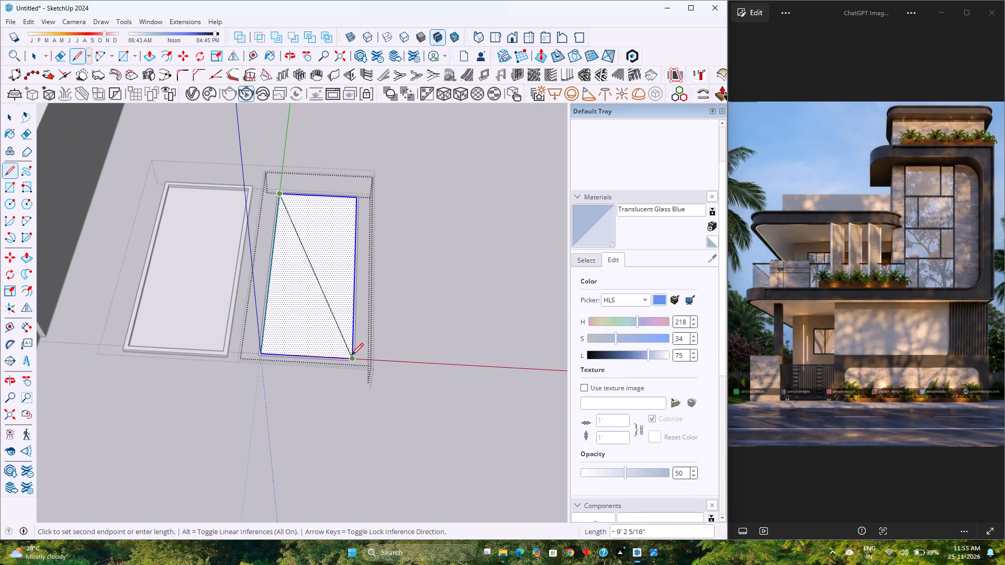
pyautogui.scroll(4, 351, 355)
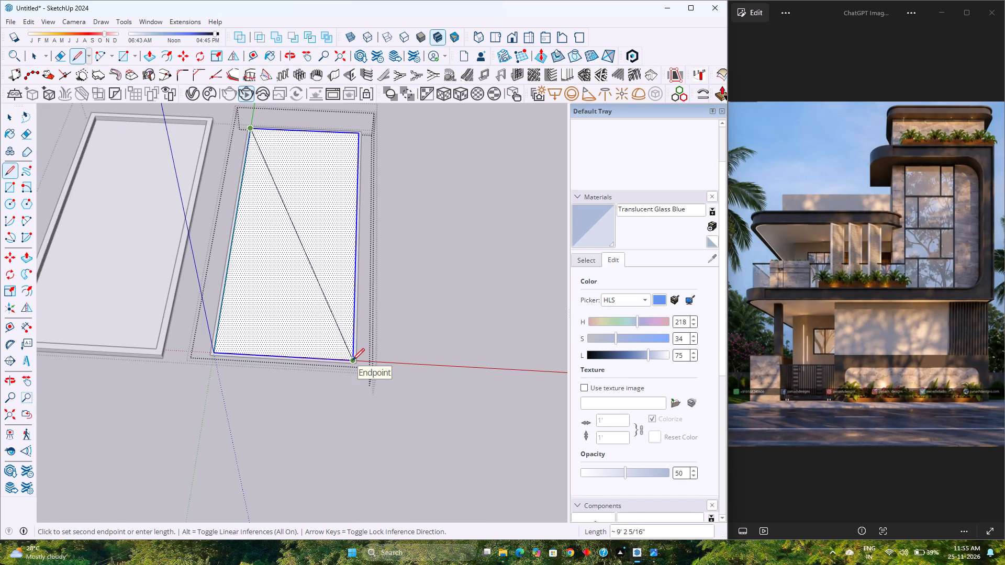
pyautogui.click(352, 360)
pyautogui.press('space')
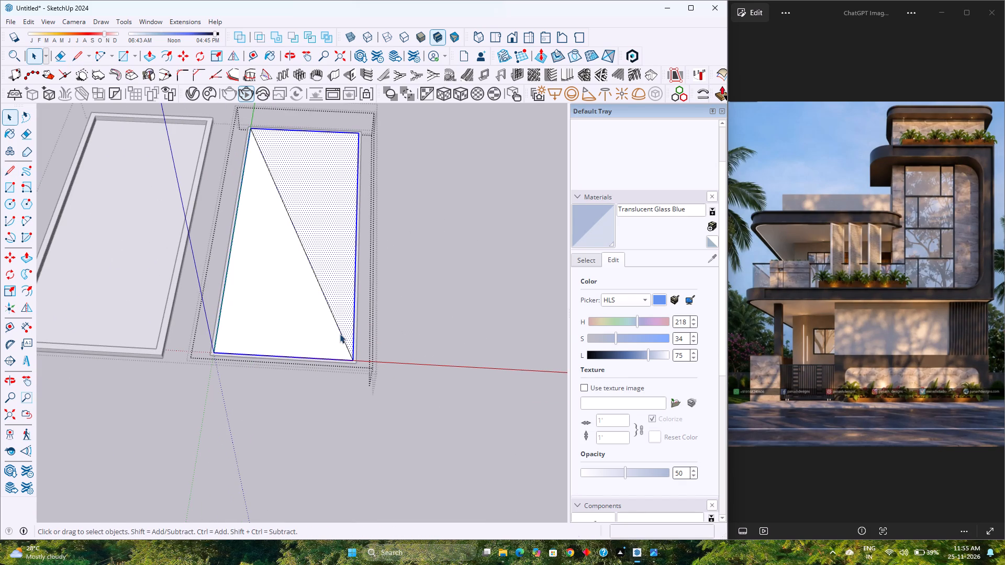
# Array the diagonal line along the green axis toward the panel's far end, 20 copies spaced 5" apart.
pyautogui.click(340, 331)
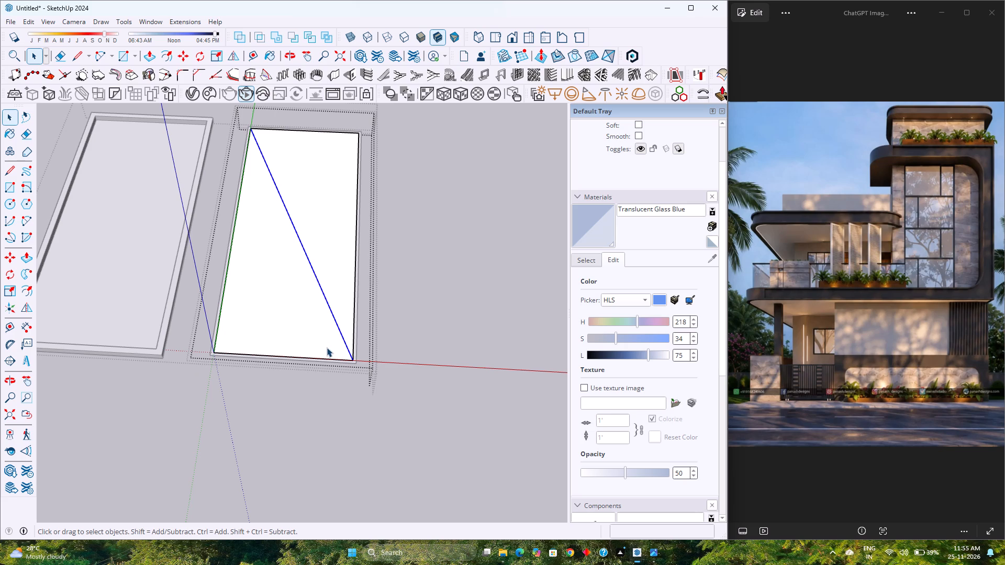
pyautogui.click(186, 62)
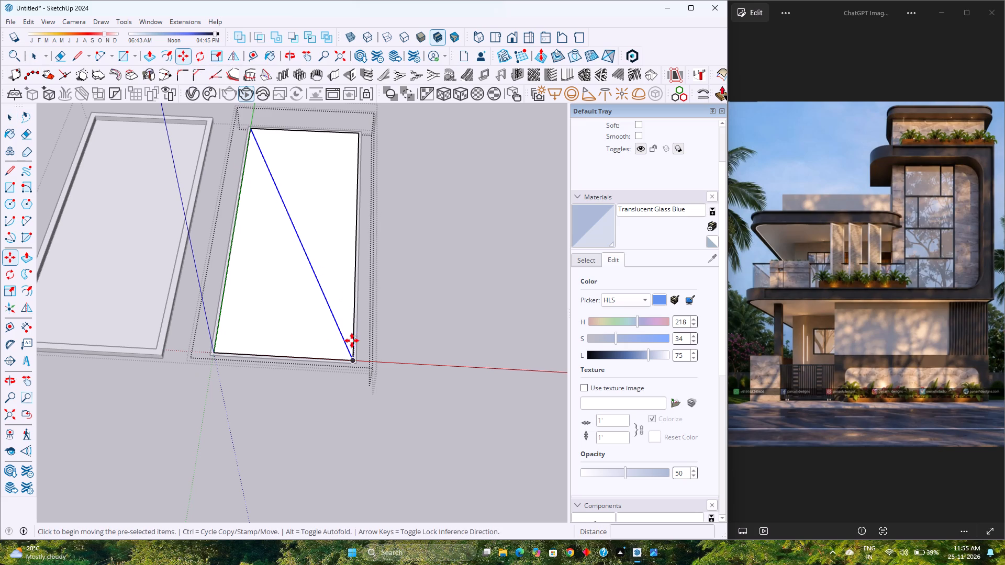
pyautogui.click(355, 359)
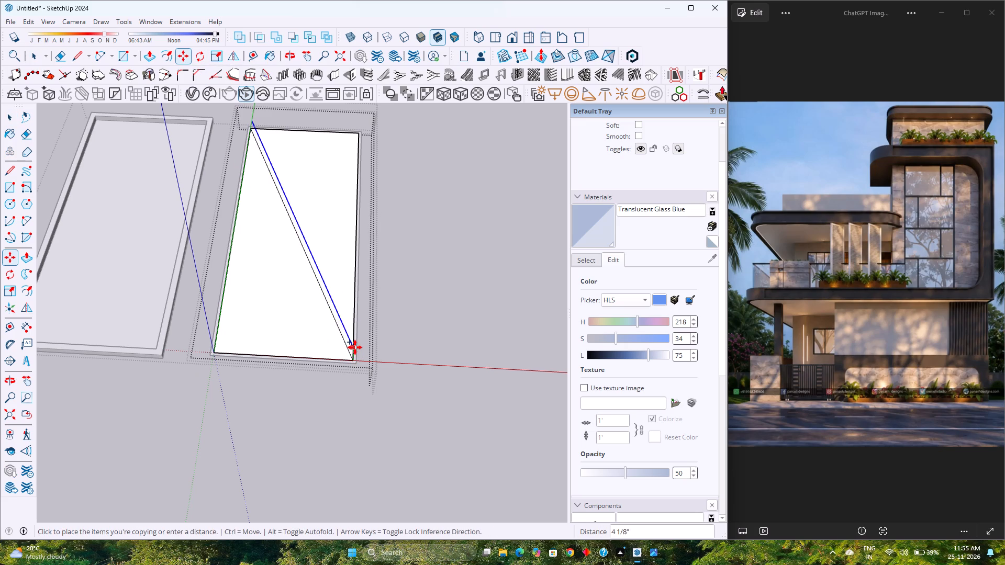
pyautogui.scroll(7, 355, 347)
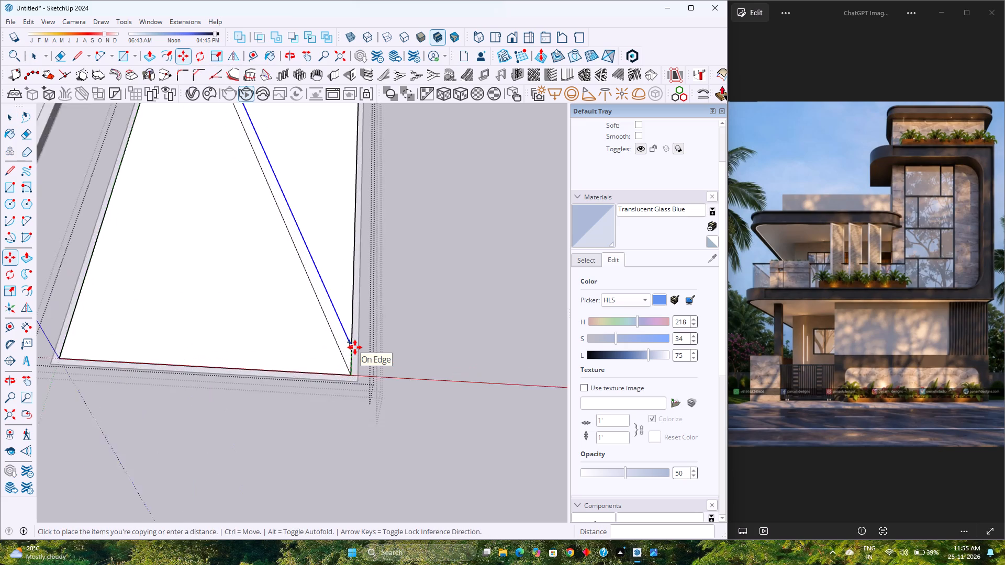
pyautogui.scroll(8, 355, 347)
pyautogui.press('Left')
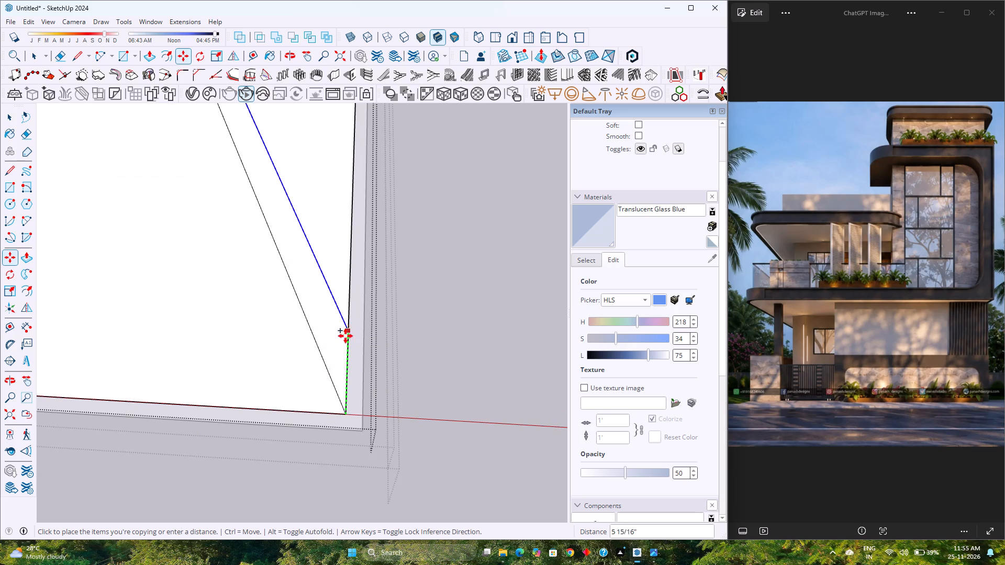
pyautogui.scroll(-7, 347, 357)
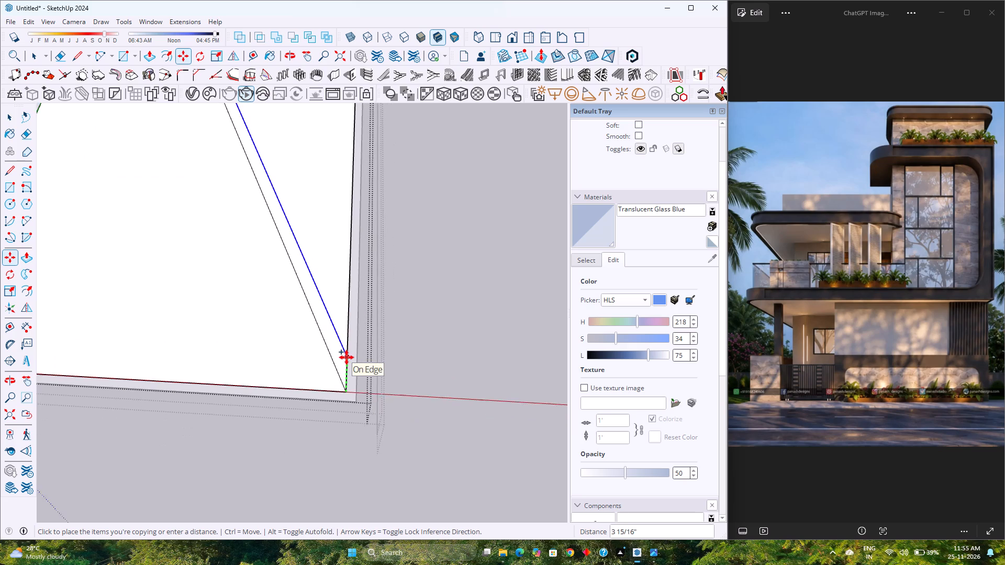
pyautogui.scroll(-4, 347, 357)
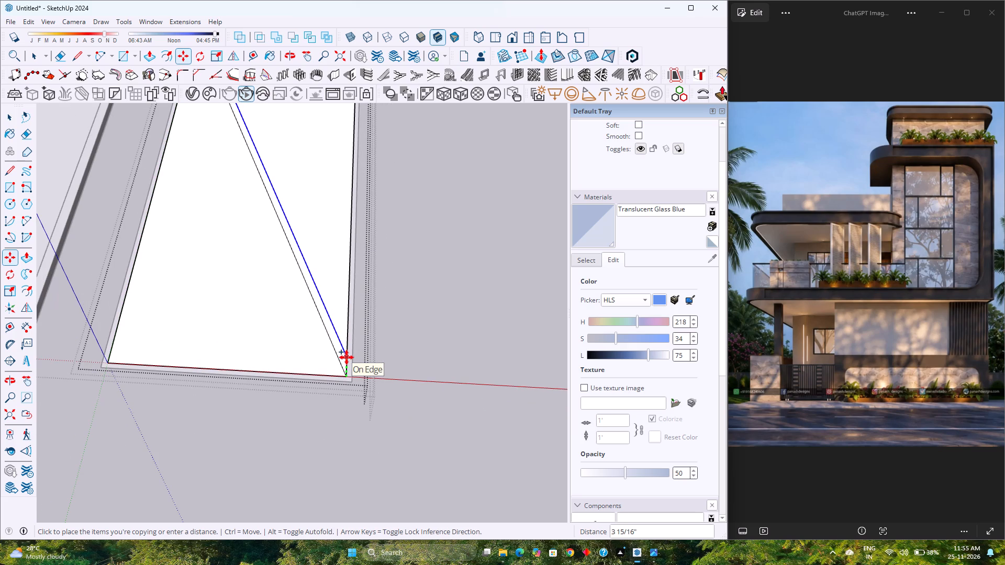
pyautogui.press('5')
pyautogui.press('Return')
pyautogui.press('*')
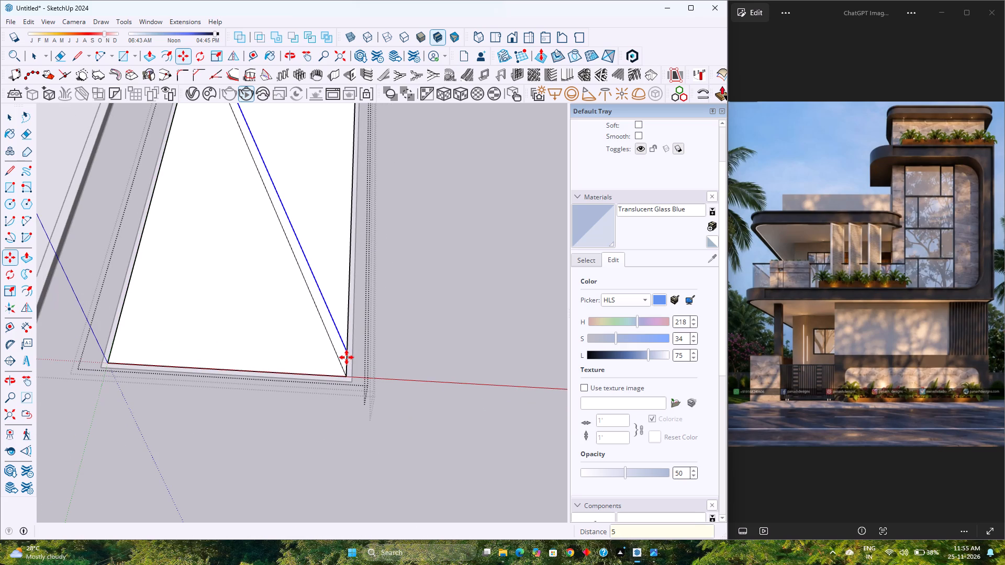
pyautogui.write('10')
pyautogui.press('Return')
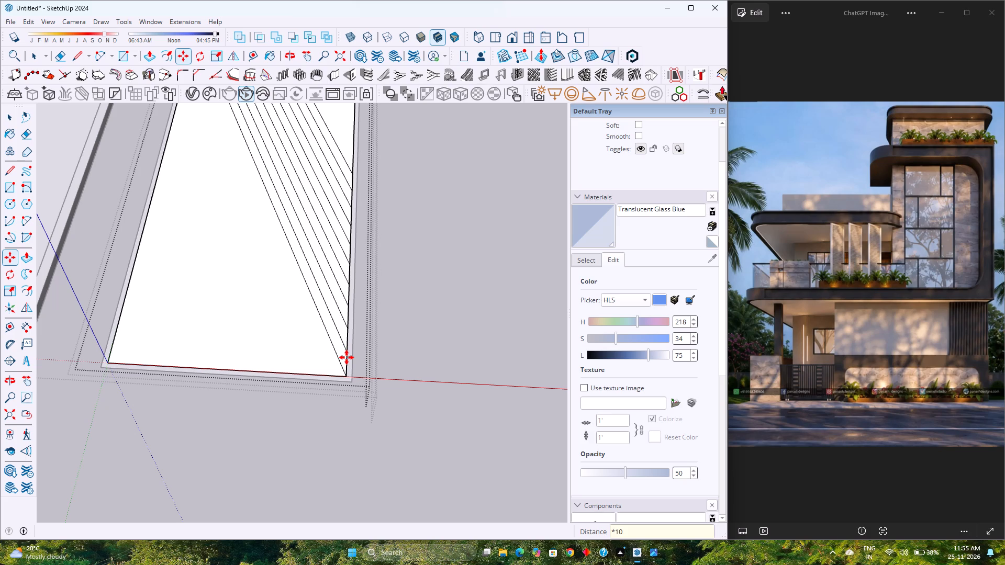
pyautogui.scroll(-6, 346, 361)
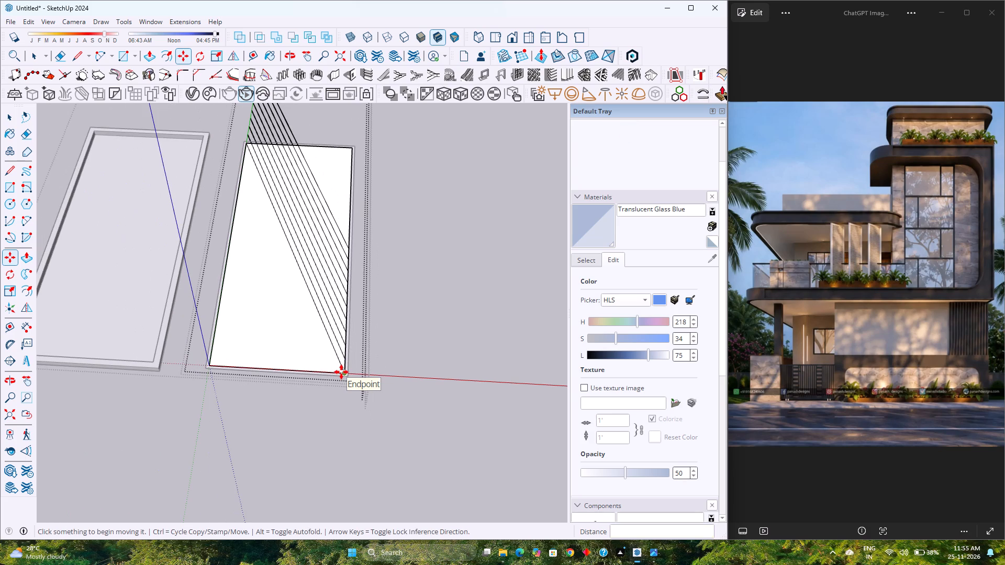
pyautogui.write('*20')
pyautogui.press('Return')
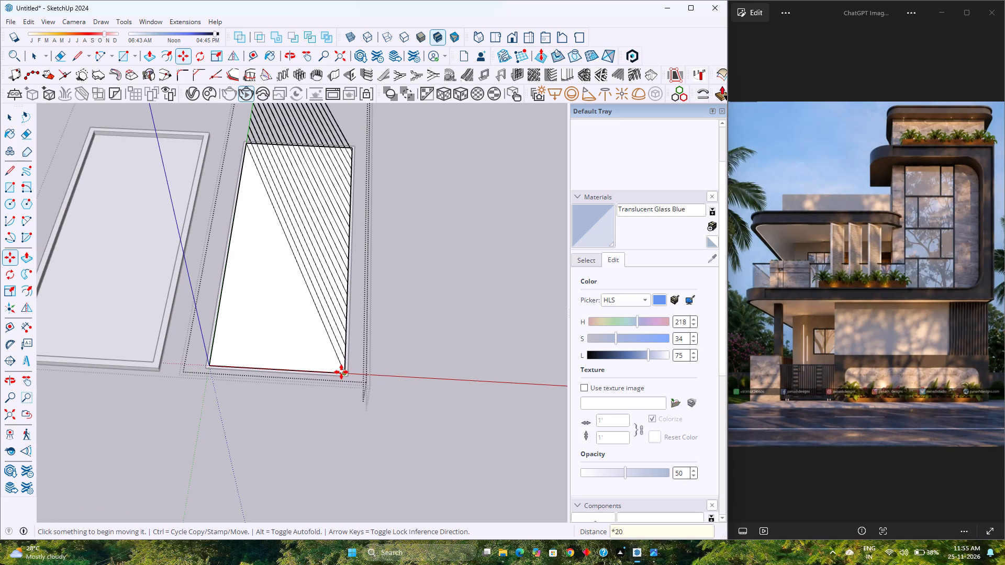
# Array the original corner-to-corner diagonal along the red axis toward the house, 18 copies spaced 2.25" apart.
pyautogui.scroll(3, 341, 372)
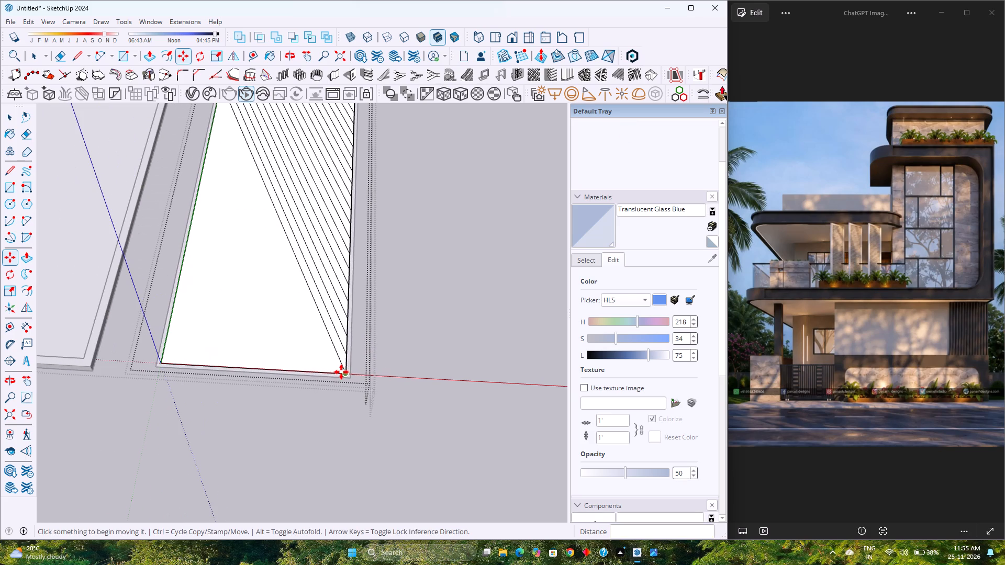
pyautogui.press('space')
pyautogui.click(341, 361)
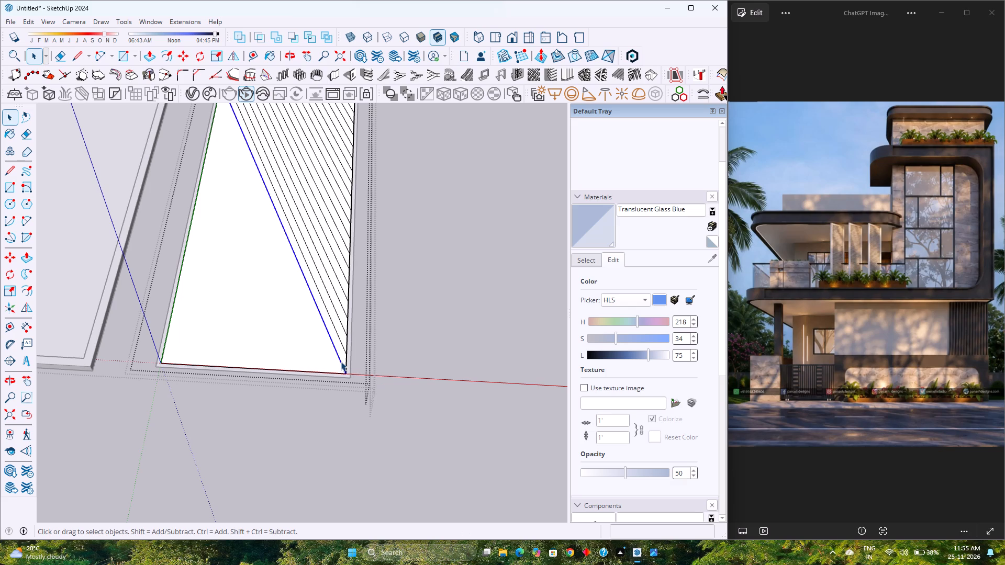
pyautogui.press('m')
pyautogui.click(345, 372)
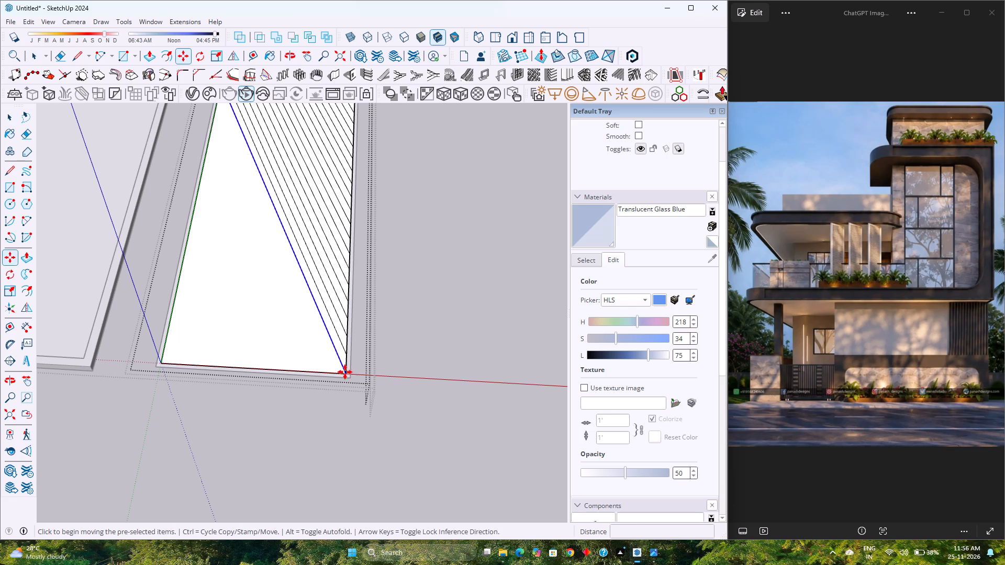
pyautogui.scroll(3, 330, 371)
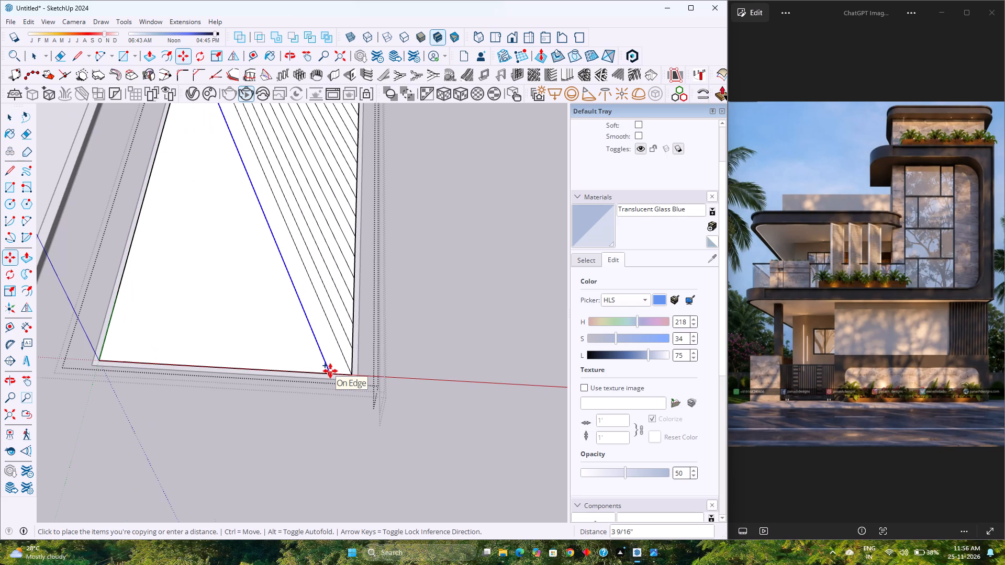
pyautogui.scroll(4, 337, 372)
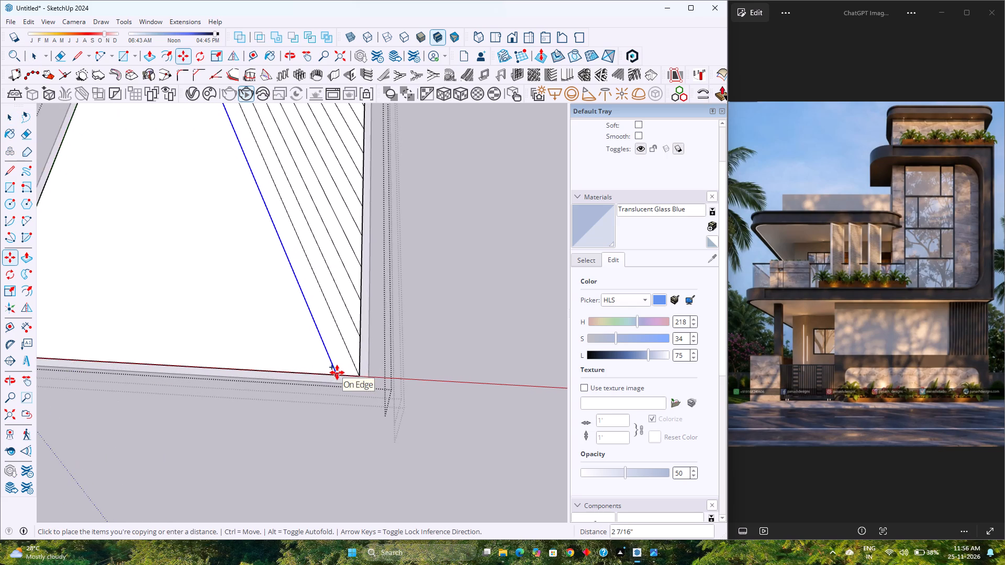
pyautogui.scroll(5, 337, 372)
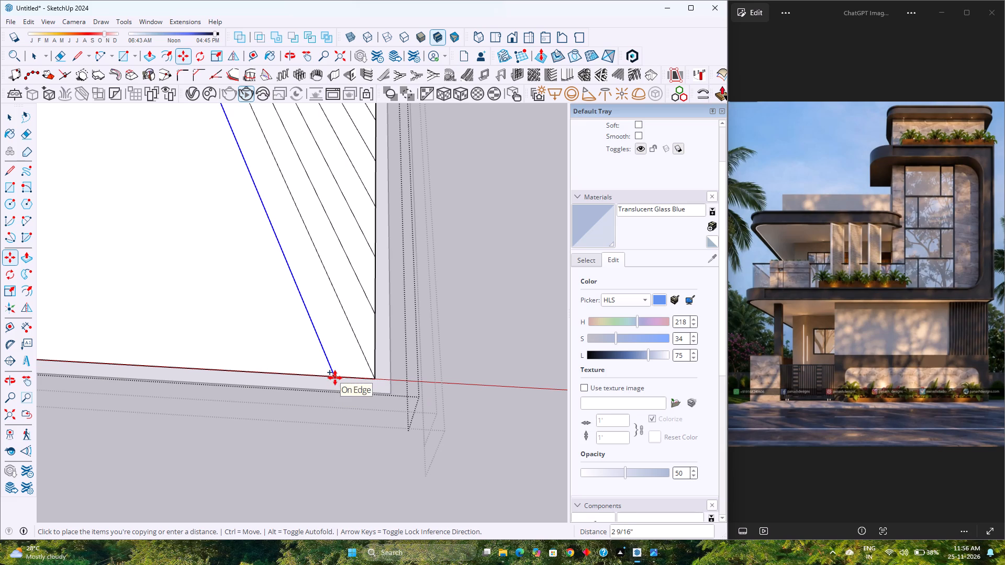
pyautogui.press('Right')
pyautogui.write('2.25')
pyautogui.press('Return')
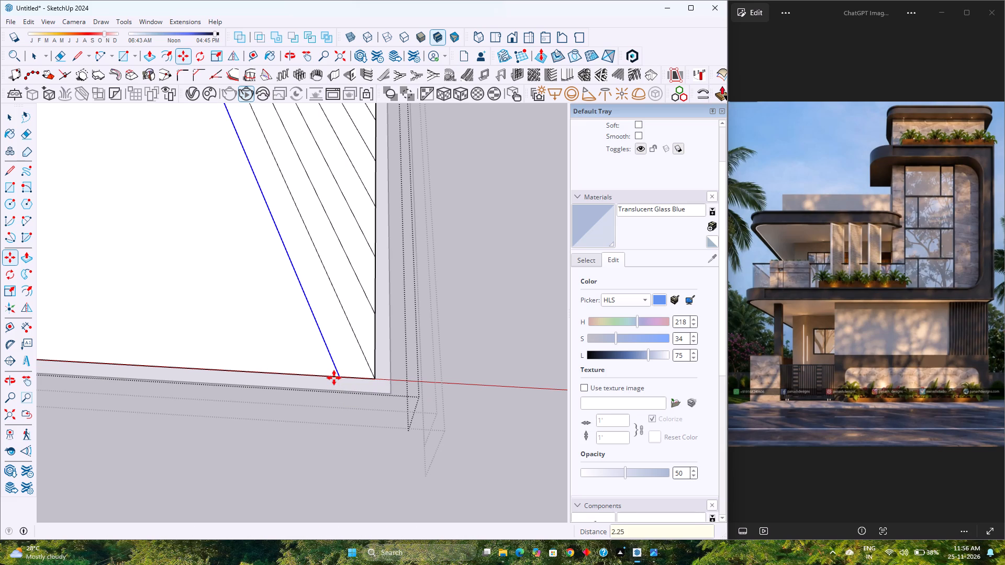
pyautogui.write('*10')
pyautogui.press('Return')
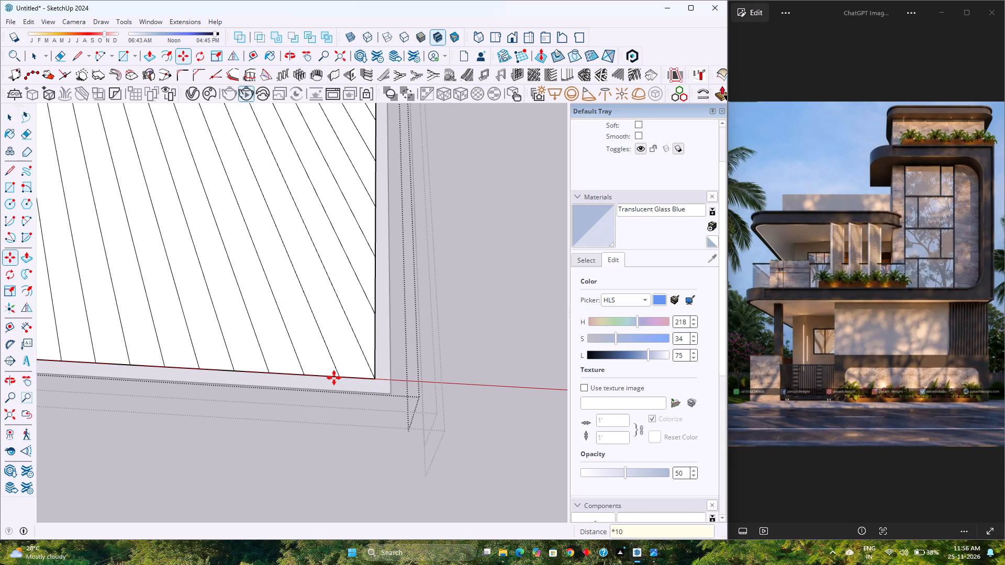
pyautogui.scroll(-13, 334, 386)
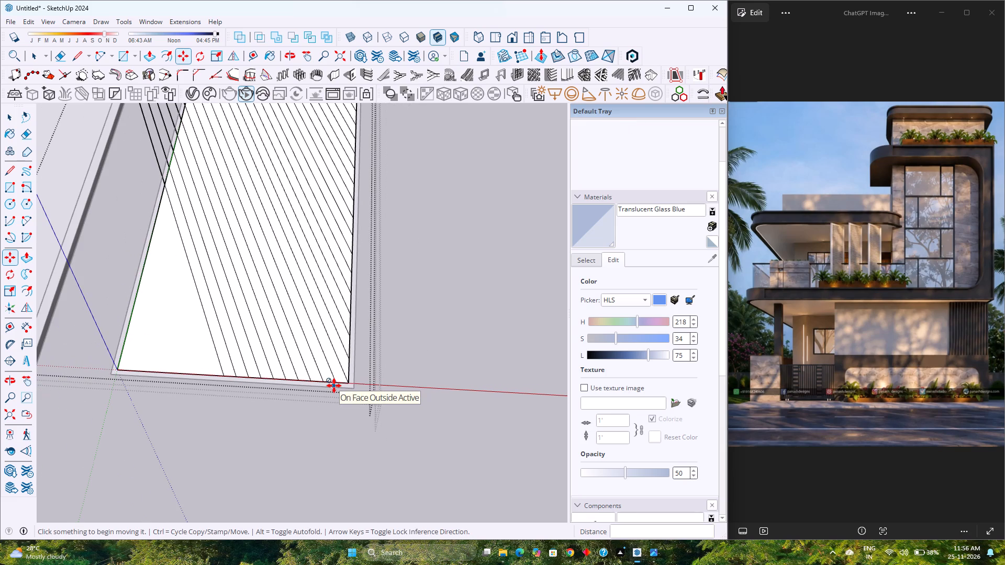
pyautogui.write('*20')
pyautogui.press('Return')
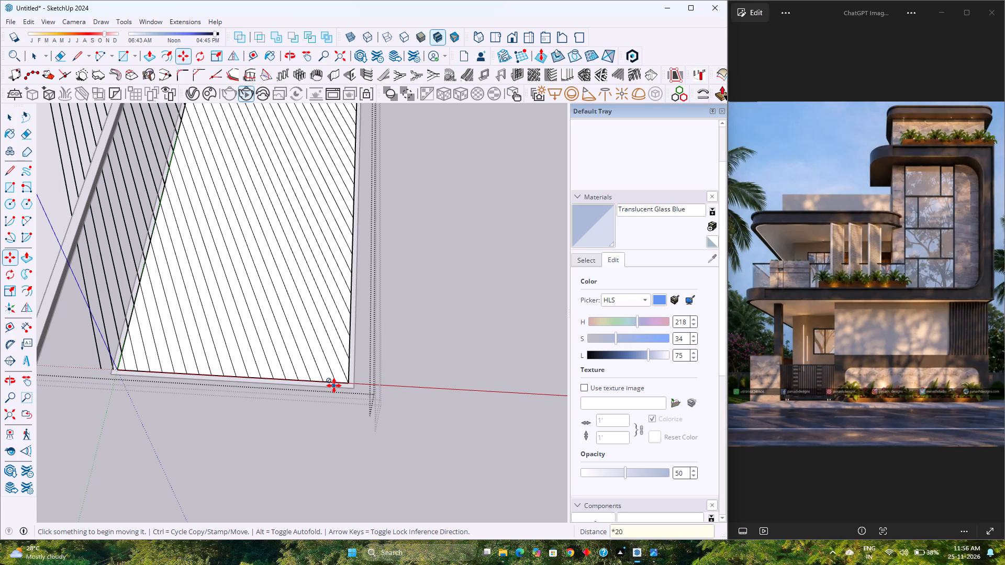
pyautogui.write('*18')
pyautogui.press('Return')
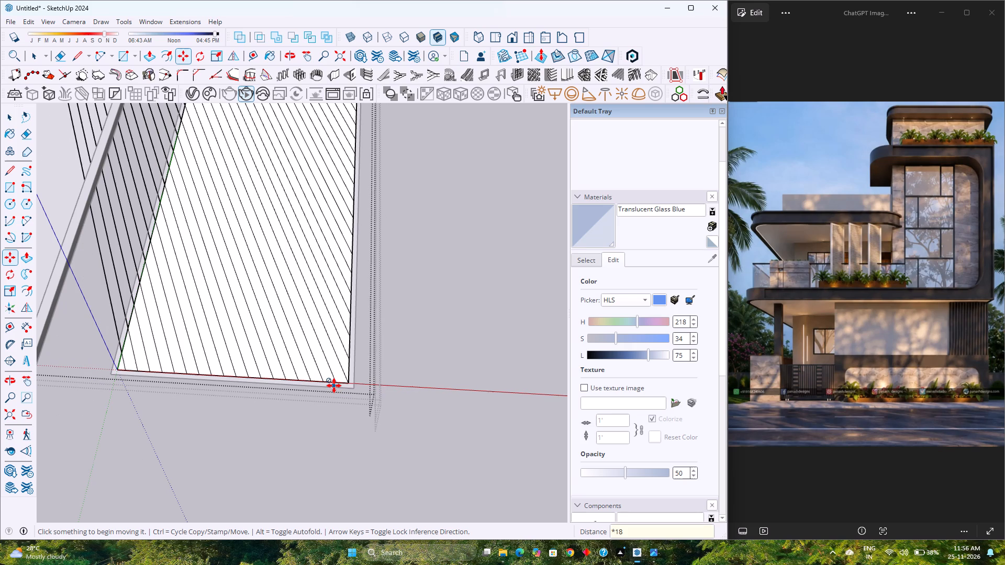
# Erase the portions of the diagonal lines that overhang the inner panel's house-side long edge and far short edge.
pyautogui.scroll(-4, 248, 377)
pyautogui.press('space')
pyautogui.scroll(-4, 250, 376)
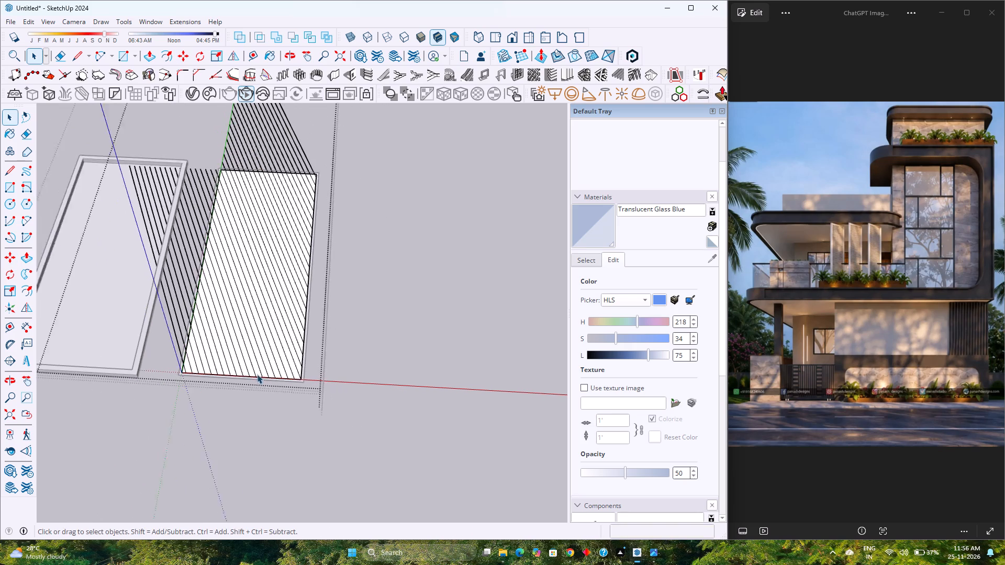
pyautogui.scroll(-2, 257, 374)
pyautogui.scroll(-1, 269, 285)
pyautogui.keyDown('shift'); pyautogui.moveTo(272, 286); pyautogui.dragTo(414, 333, button='middle'); pyautogui.keyUp('shift')
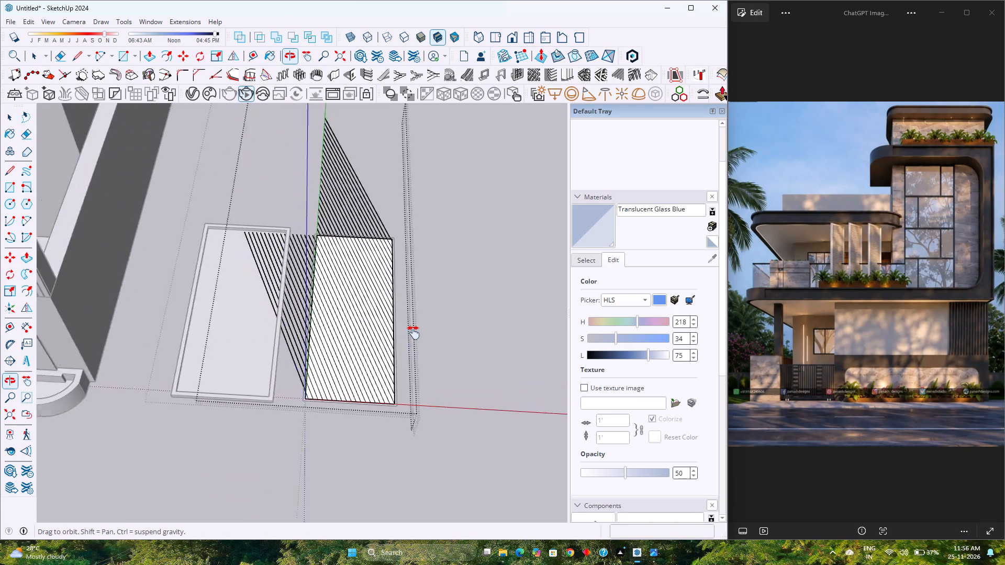
pyautogui.keyDown('shift'); pyautogui.moveTo(414, 333); pyautogui.dragTo(435, 354, button='middle'); pyautogui.keyUp('shift')
pyautogui.scroll(2, 395, 376)
pyautogui.moveTo(395, 380); pyautogui.dragTo(288, 363, button='middle')
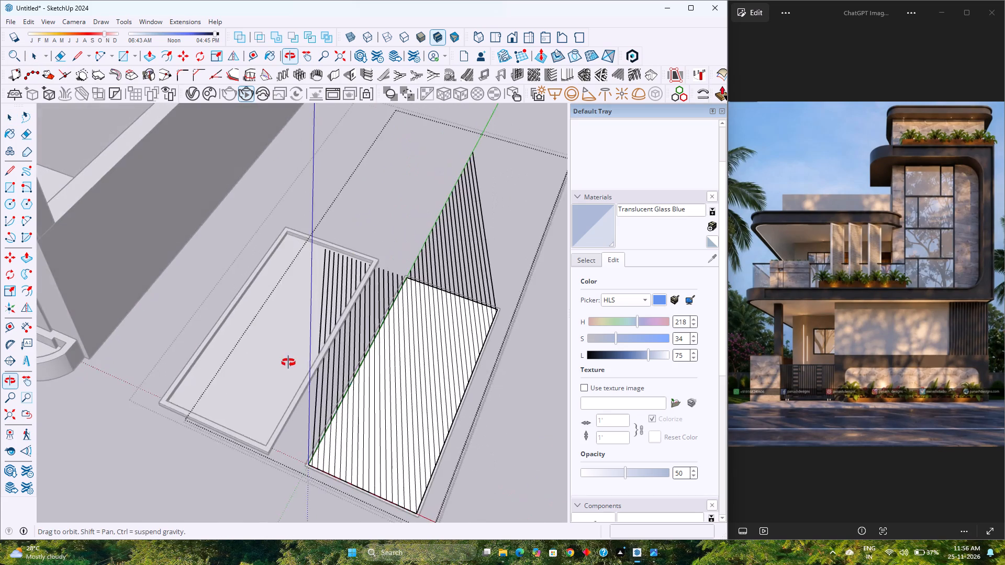
pyautogui.moveTo(288, 363); pyautogui.dragTo(310, 351, button='middle')
pyautogui.middleClick(310, 351)
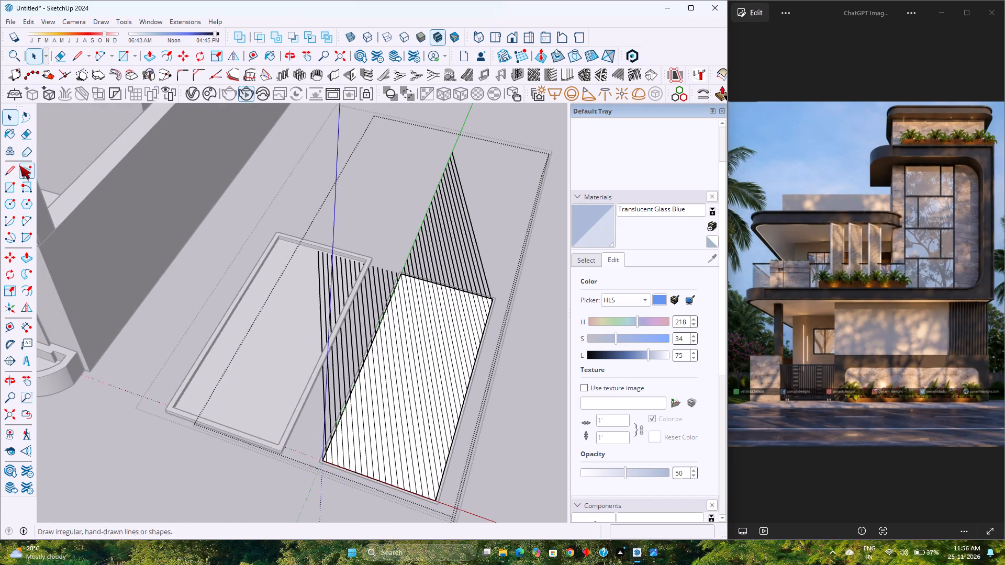
pyautogui.click(21, 137)
pyautogui.moveTo(313, 430); pyautogui.dragTo(314, 427)
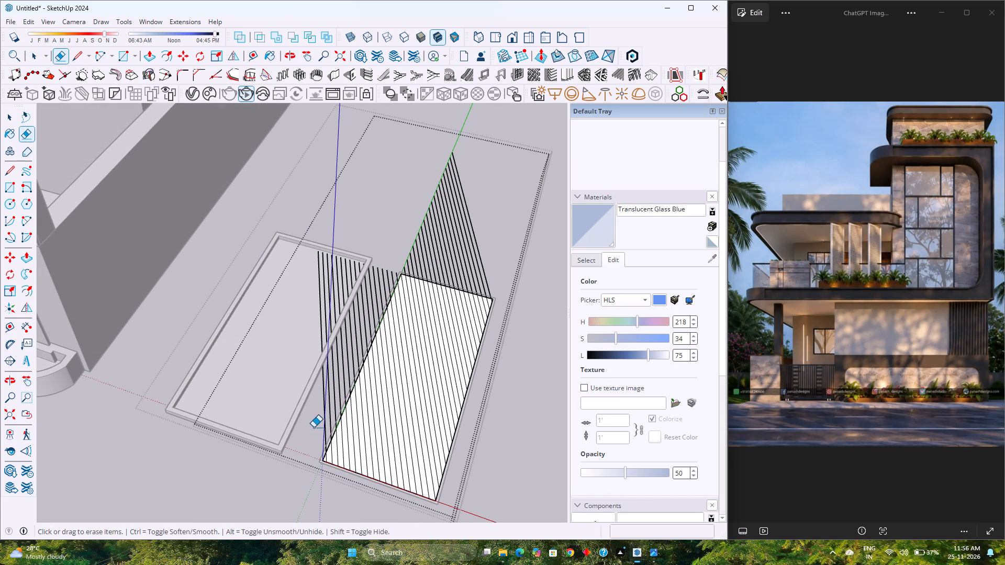
pyautogui.moveTo(314, 427); pyautogui.dragTo(405, 254)
pyautogui.scroll(5, 383, 278)
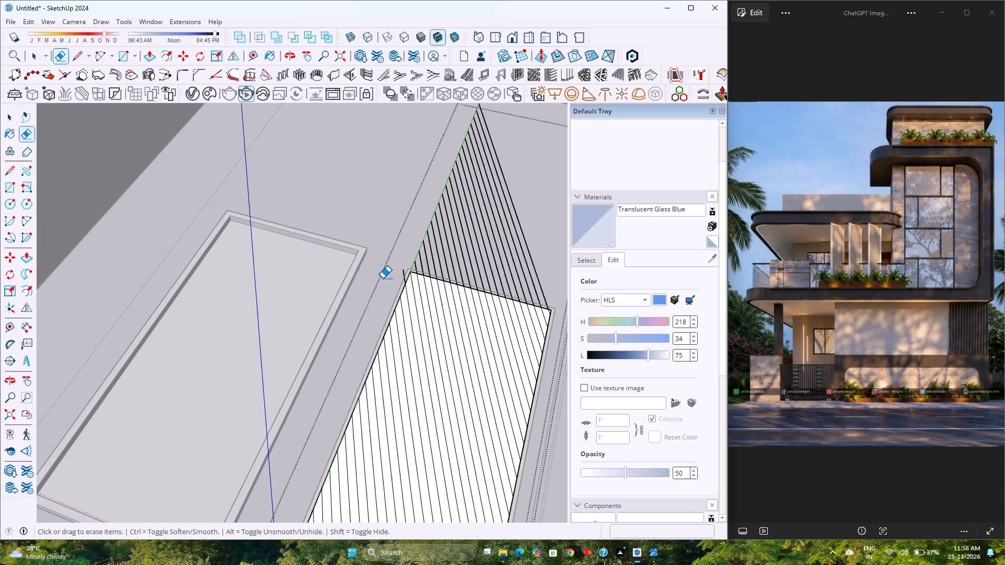
pyautogui.moveTo(386, 280); pyautogui.dragTo(407, 270)
pyautogui.moveTo(409, 263); pyautogui.dragTo(438, 267)
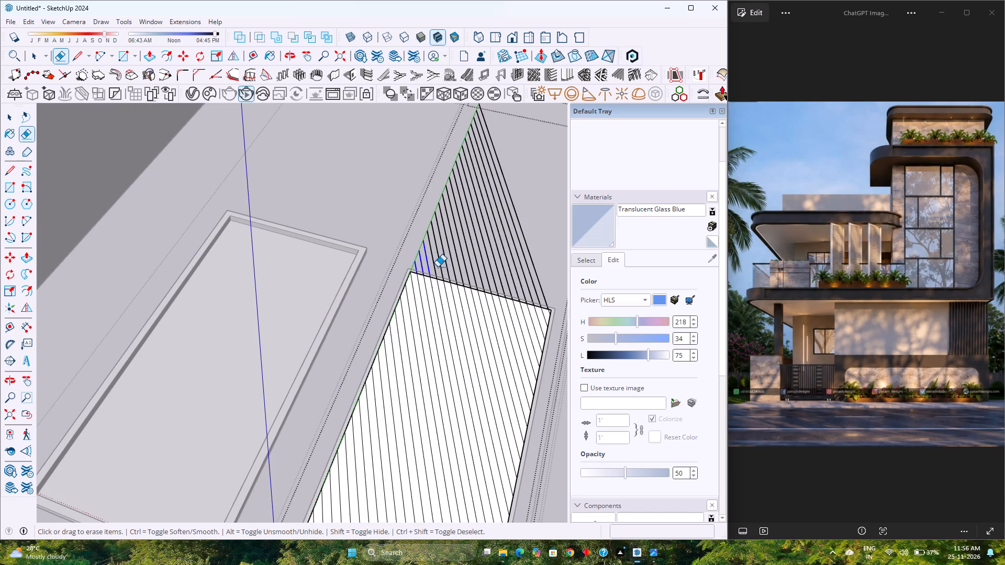
pyautogui.moveTo(438, 267); pyautogui.dragTo(557, 259)
pyautogui.scroll(-7, 304, 274)
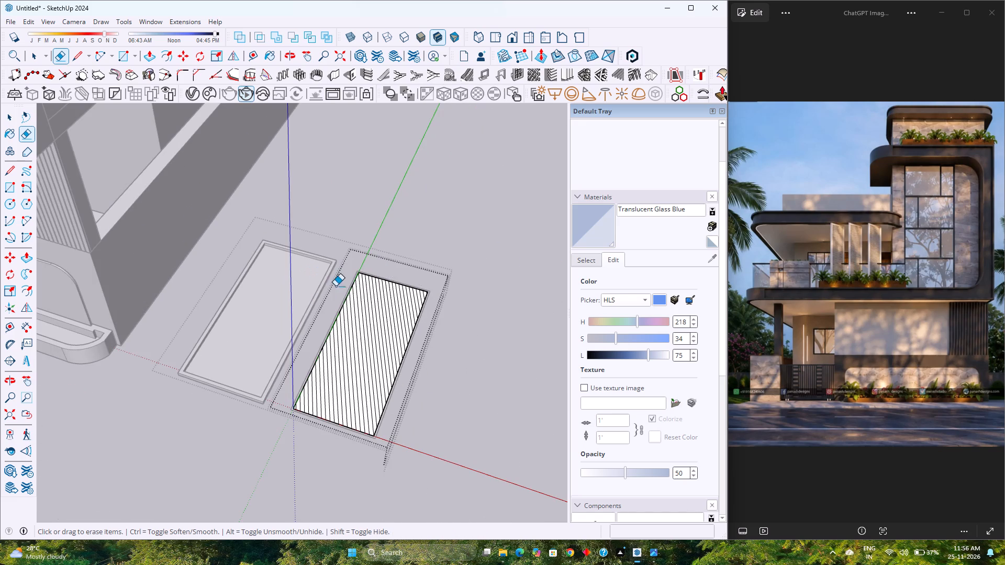
pyautogui.press('space')
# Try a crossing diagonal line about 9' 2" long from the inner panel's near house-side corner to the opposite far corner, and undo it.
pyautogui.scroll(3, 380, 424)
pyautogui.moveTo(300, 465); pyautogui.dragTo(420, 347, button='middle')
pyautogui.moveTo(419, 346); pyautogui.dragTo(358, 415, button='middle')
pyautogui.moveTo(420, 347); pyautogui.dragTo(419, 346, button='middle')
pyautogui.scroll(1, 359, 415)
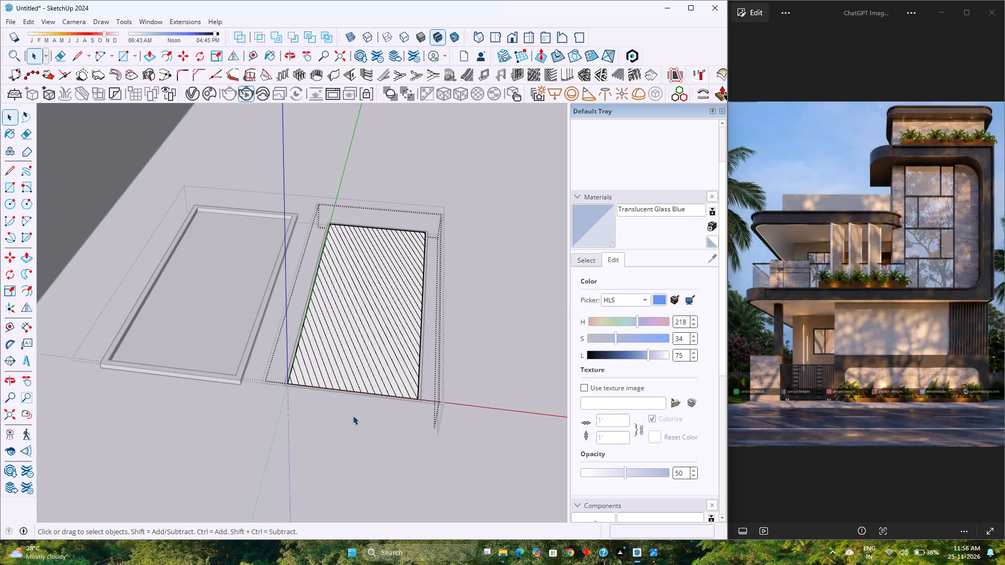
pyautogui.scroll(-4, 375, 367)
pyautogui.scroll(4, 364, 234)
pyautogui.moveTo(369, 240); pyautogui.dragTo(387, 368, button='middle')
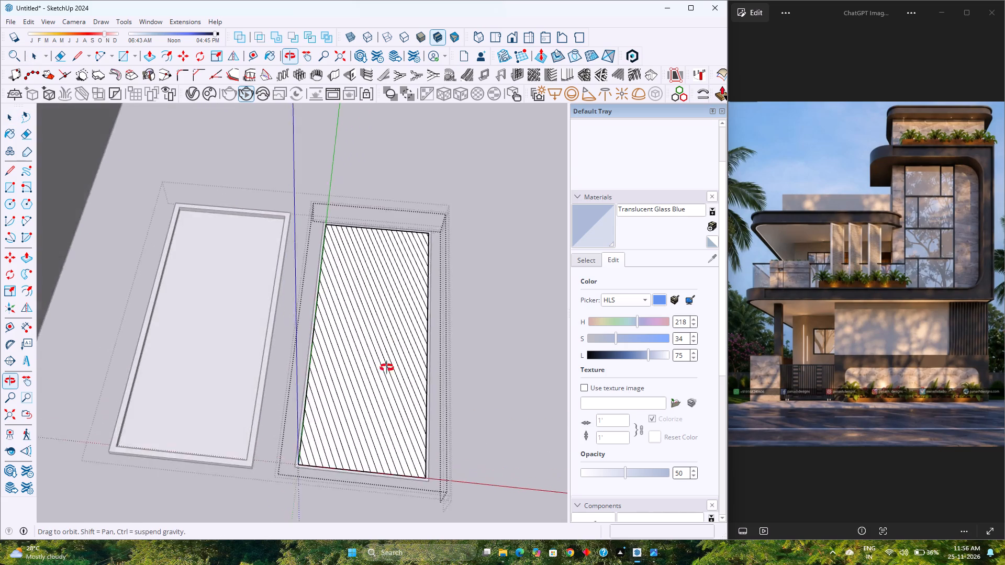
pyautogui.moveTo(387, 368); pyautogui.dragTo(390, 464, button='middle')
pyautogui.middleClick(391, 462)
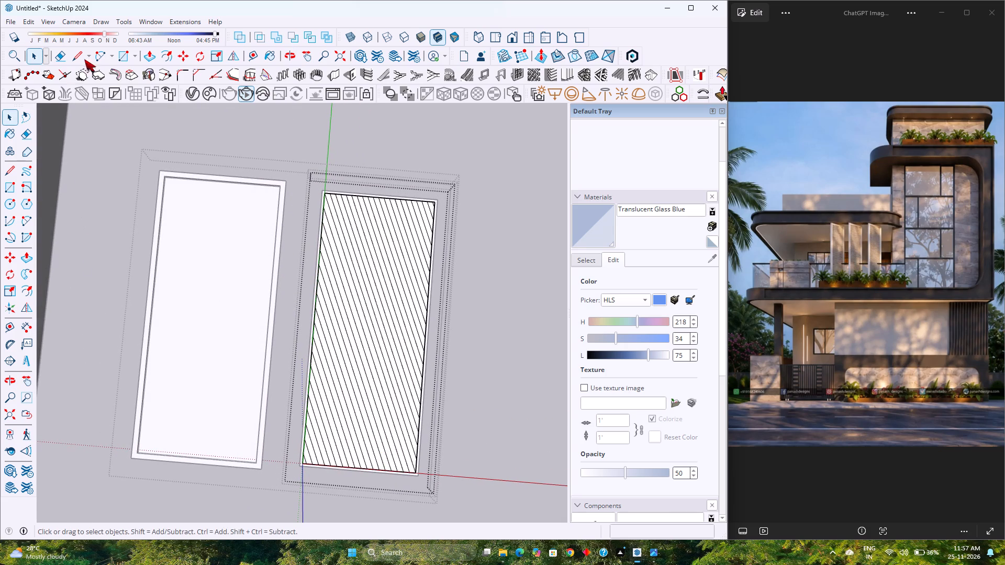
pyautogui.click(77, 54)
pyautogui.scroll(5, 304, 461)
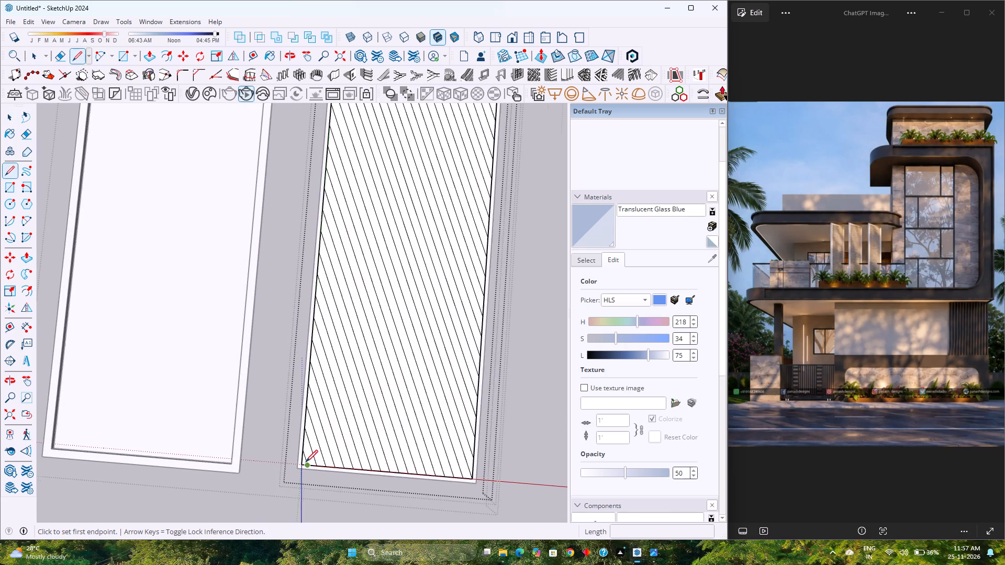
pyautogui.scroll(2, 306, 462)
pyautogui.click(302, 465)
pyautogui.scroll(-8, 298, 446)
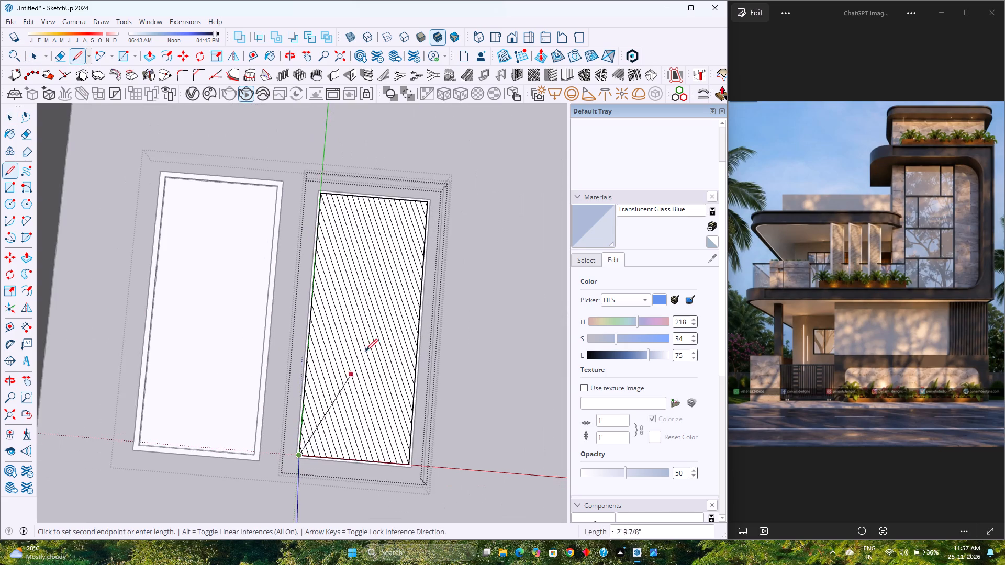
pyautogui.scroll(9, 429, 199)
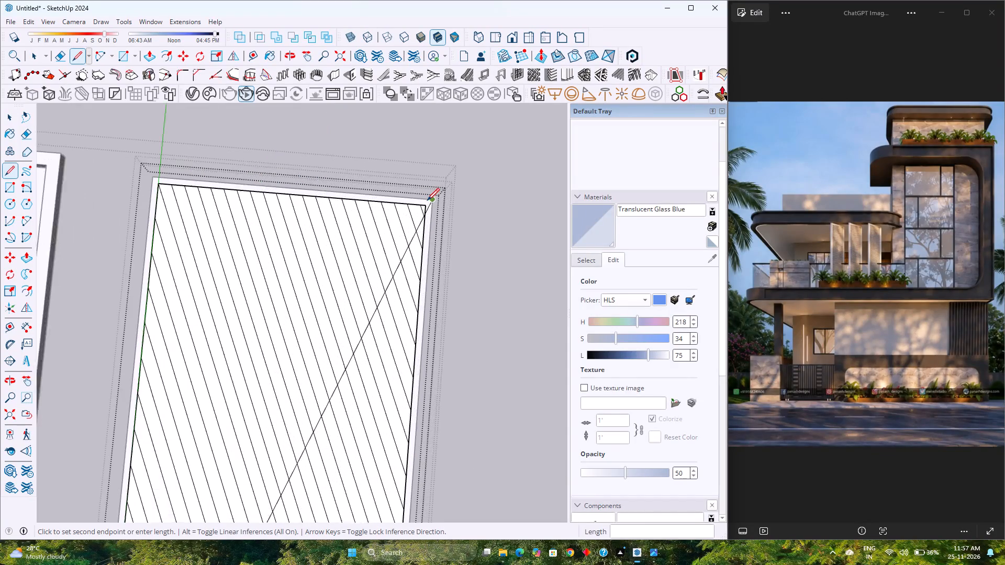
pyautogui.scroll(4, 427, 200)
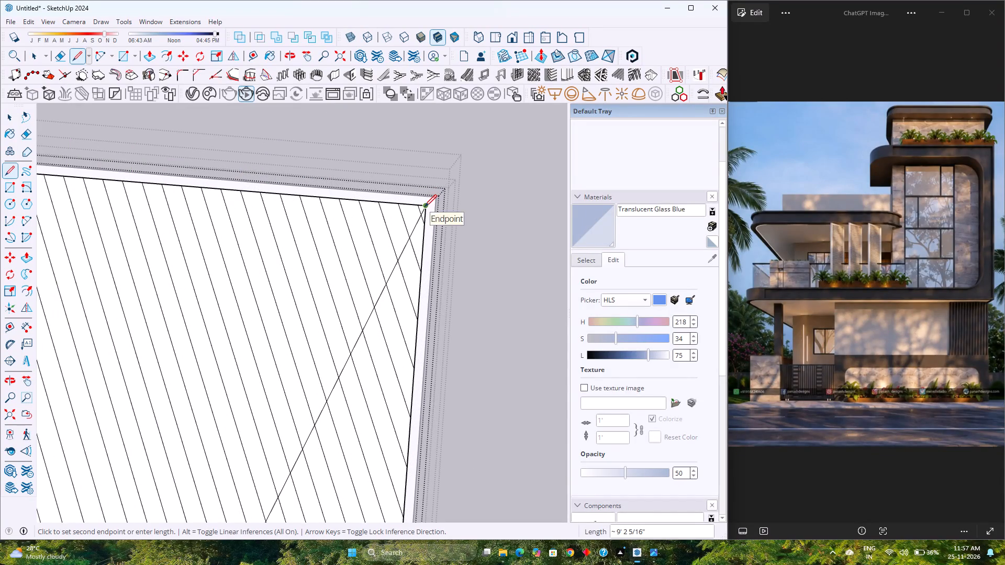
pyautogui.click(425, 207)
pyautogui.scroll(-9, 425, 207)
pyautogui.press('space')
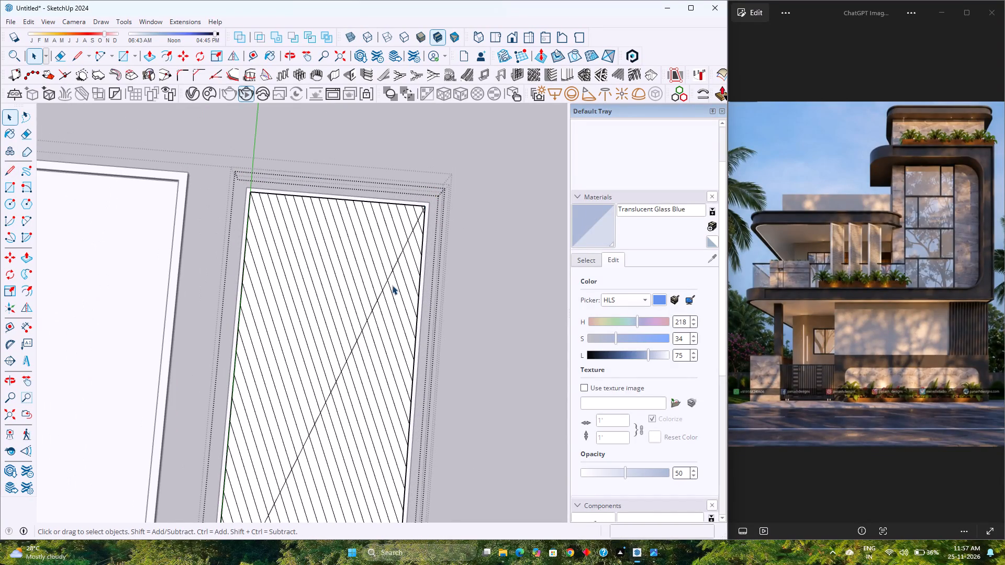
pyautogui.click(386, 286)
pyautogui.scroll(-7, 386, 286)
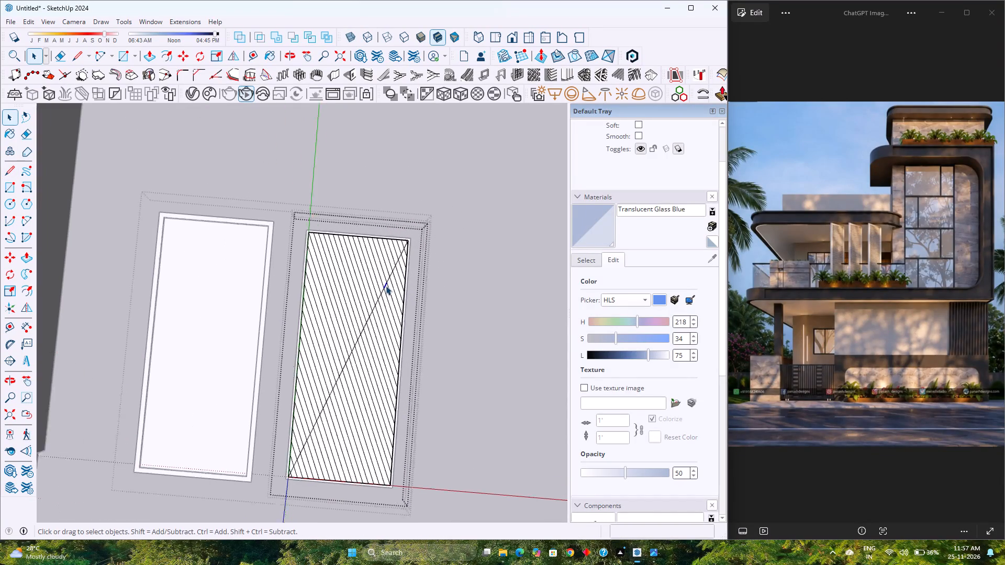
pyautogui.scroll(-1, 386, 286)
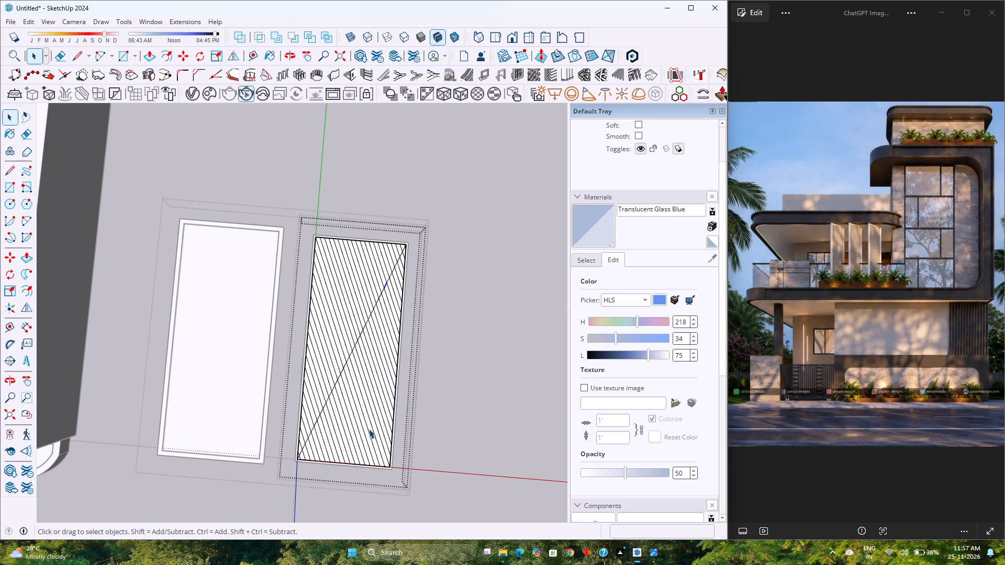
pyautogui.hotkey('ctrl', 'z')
# Select all the inner panel's diagonal lines without their faces and flip a copy of them along the red axis to make a crosshatch.
pyautogui.keyDown('shift'); pyautogui.moveTo(414, 438); pyautogui.dragTo(389, 412, button='middle'); pyautogui.keyUp('shift')
pyautogui.scroll(2, 360, 439)
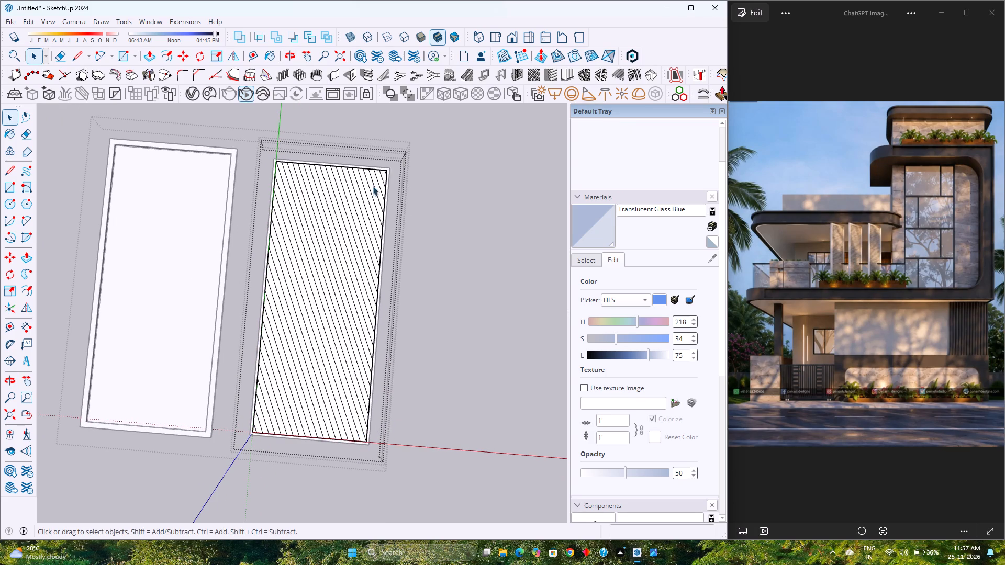
pyautogui.scroll(18, 379, 176)
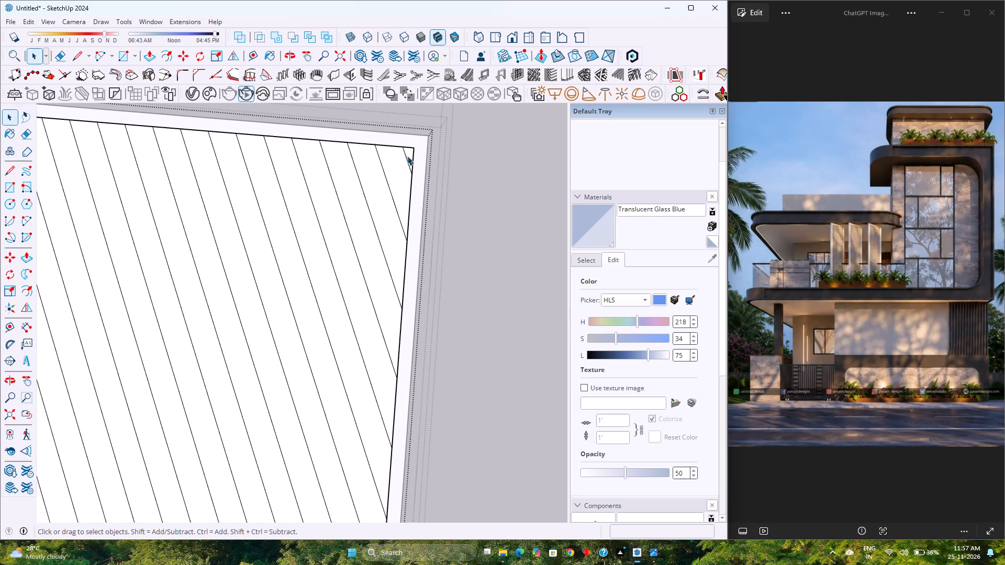
pyautogui.click(411, 154)
pyautogui.moveTo(410, 154); pyautogui.dragTo(409, 155)
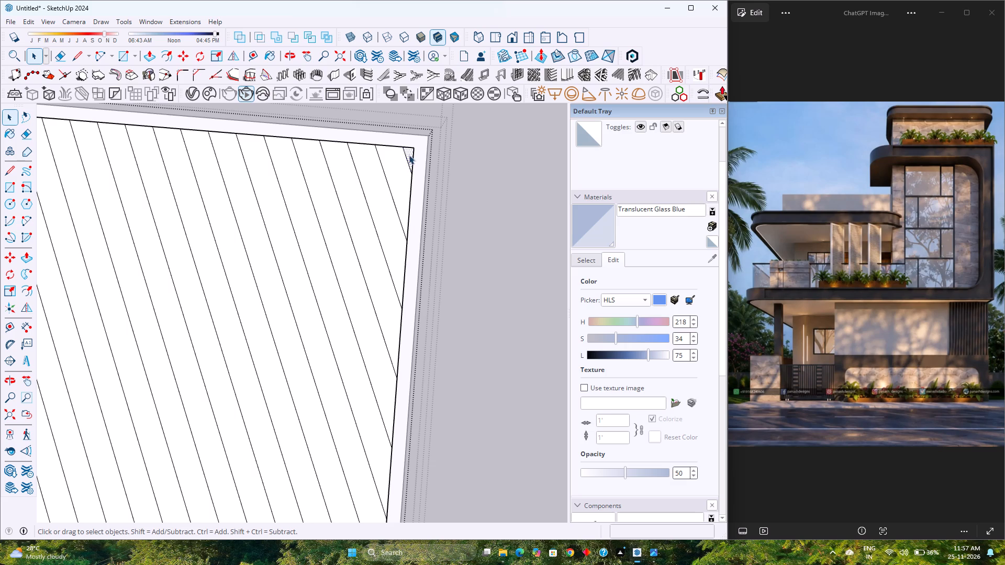
pyautogui.moveTo(409, 155); pyautogui.dragTo(339, 240)
pyautogui.scroll(-11, 339, 240)
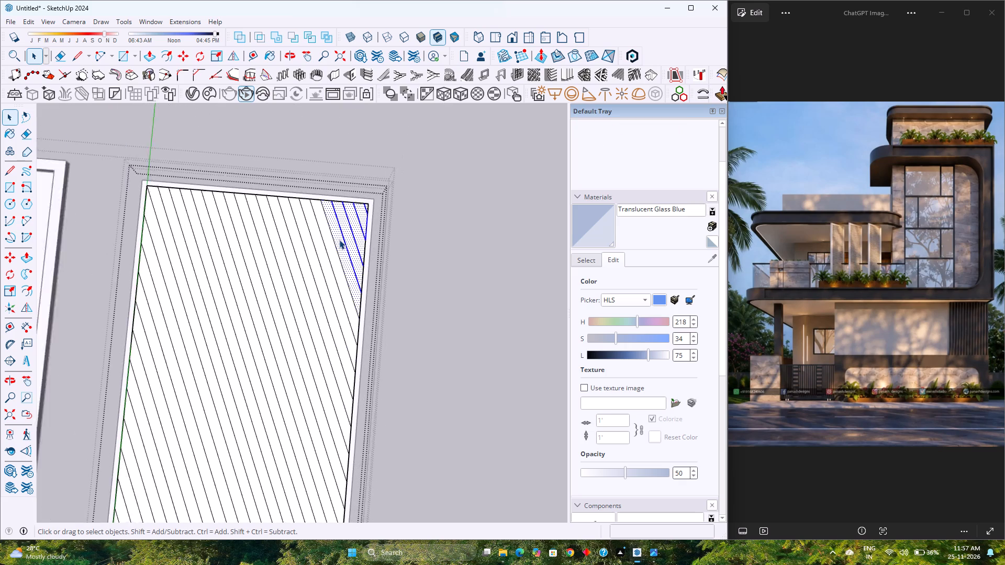
pyautogui.scroll(-1, 339, 240)
pyautogui.moveTo(339, 240); pyautogui.dragTo(250, 356)
pyautogui.scroll(-4, 250, 356)
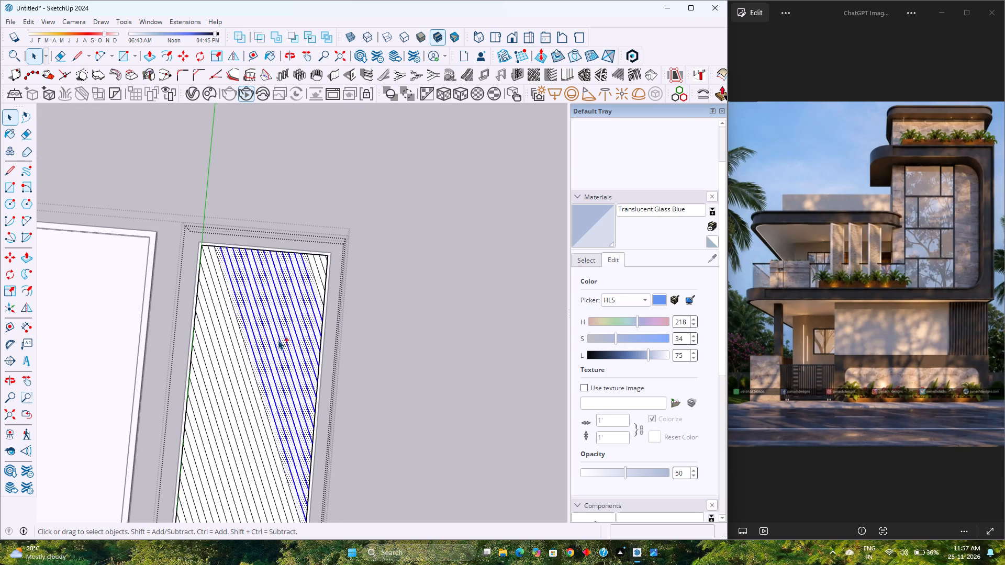
pyautogui.keyDown('ctrl'); pyautogui.moveTo(278, 341); pyautogui.dragTo(212, 450); pyautogui.keyUp('ctrl')
pyautogui.scroll(-4, 229, 433)
pyautogui.keyDown('shift'); pyautogui.moveTo(220, 467); pyautogui.dragTo(219, 468, button='middle'); pyautogui.keyUp('shift')
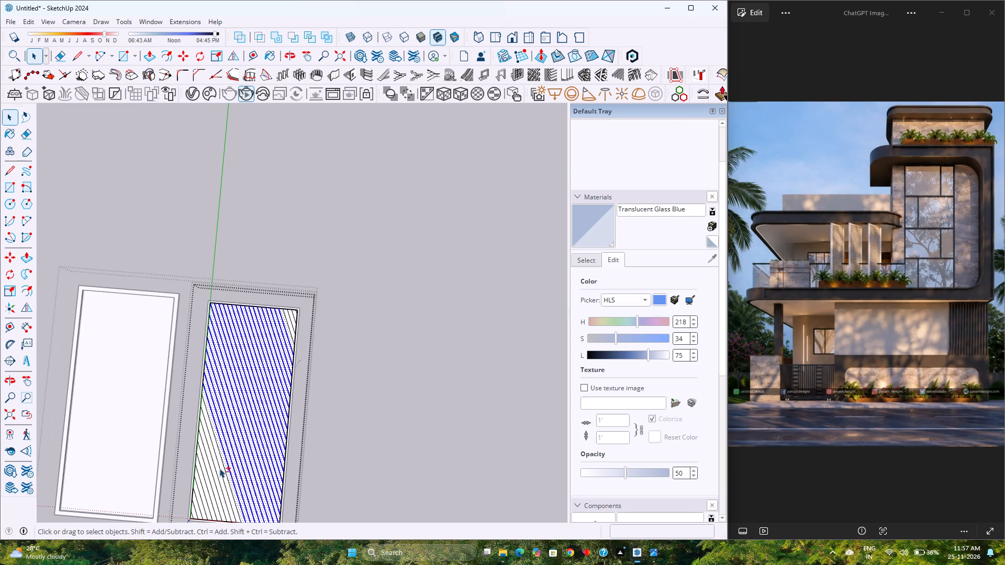
pyautogui.keyDown('shift'); pyautogui.moveTo(219, 468); pyautogui.dragTo(301, 342, button='middle'); pyautogui.keyUp('shift')
pyautogui.scroll(4, 300, 381)
pyautogui.keyDown('ctrl'); pyautogui.moveTo(345, 395); pyautogui.dragTo(274, 386); pyautogui.keyUp('ctrl')
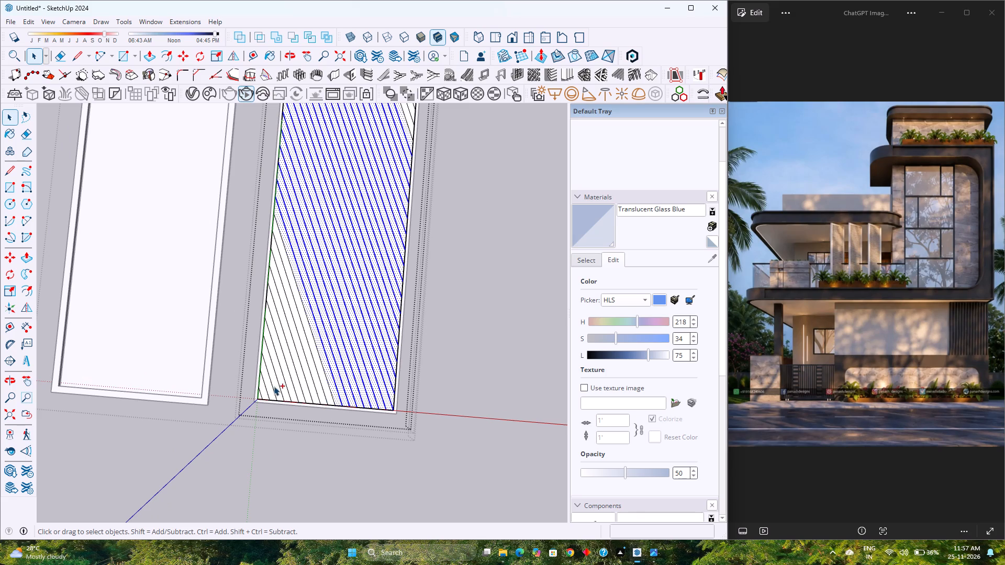
pyautogui.keyDown('ctrl'); pyautogui.moveTo(274, 386); pyautogui.dragTo(259, 390); pyautogui.keyUp('ctrl')
pyautogui.scroll(-5, 299, 368)
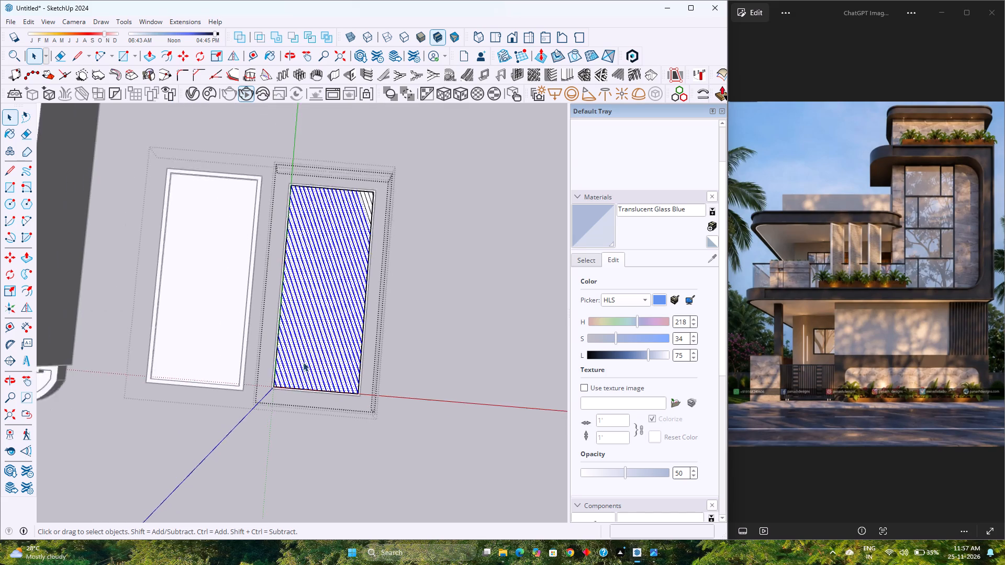
pyautogui.scroll(-2, 303, 362)
pyautogui.scroll(17, 360, 232)
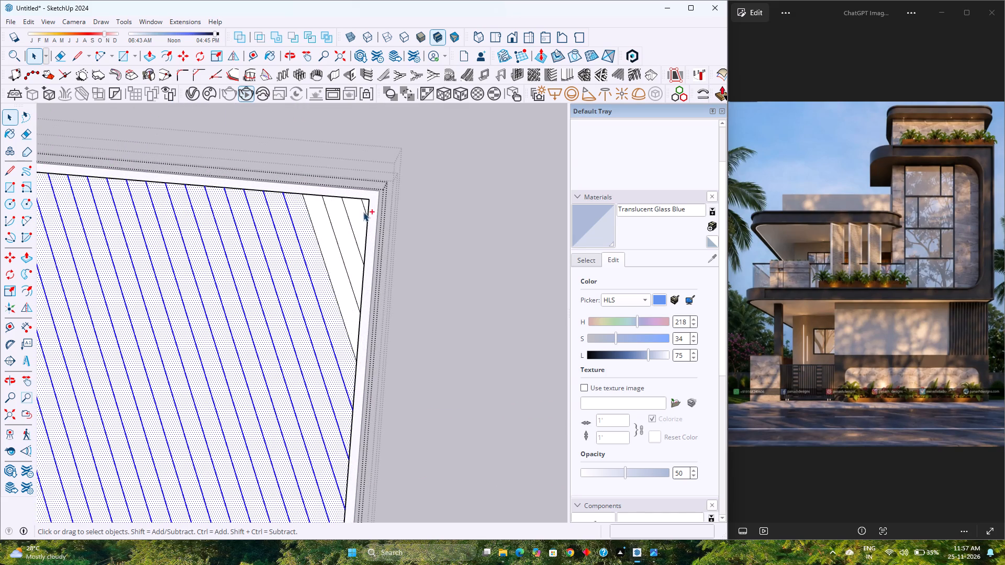
pyautogui.keyDown('ctrl'); pyautogui.moveTo(365, 204); pyautogui.dragTo(294, 236); pyautogui.keyUp('ctrl')
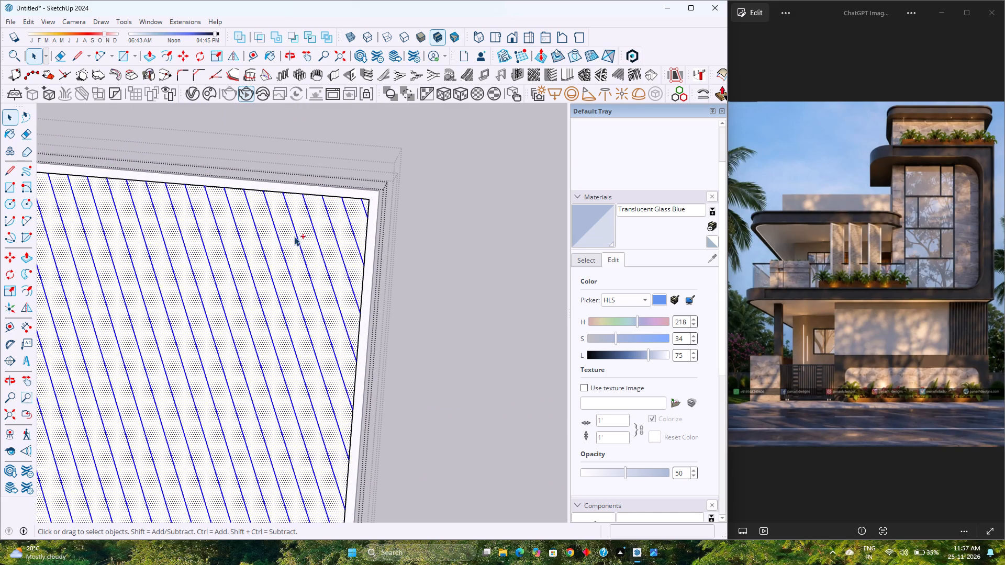
pyautogui.scroll(-11, 345, 238)
pyautogui.rightClick(304, 277)
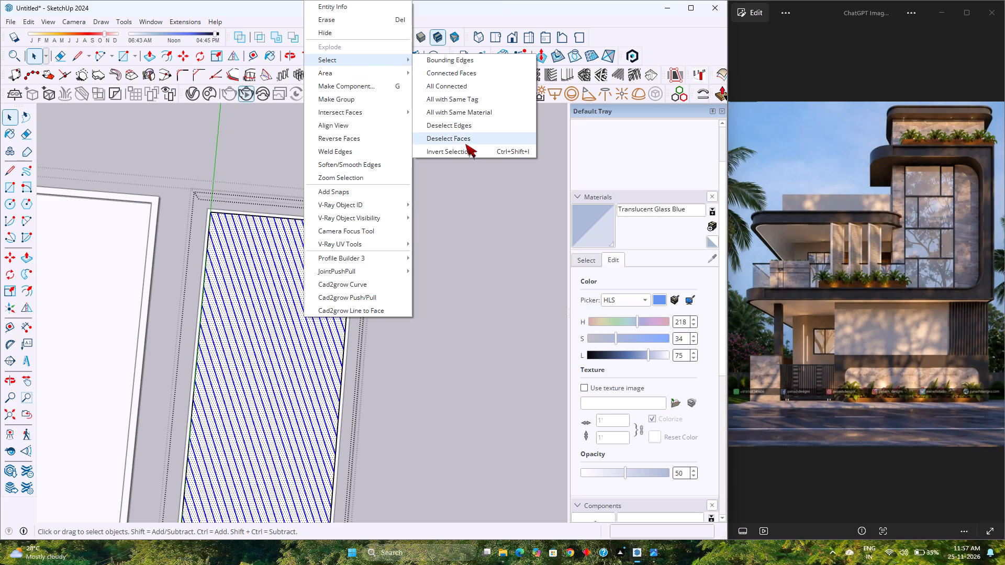
pyautogui.click(465, 138)
pyautogui.scroll(-8, 425, 207)
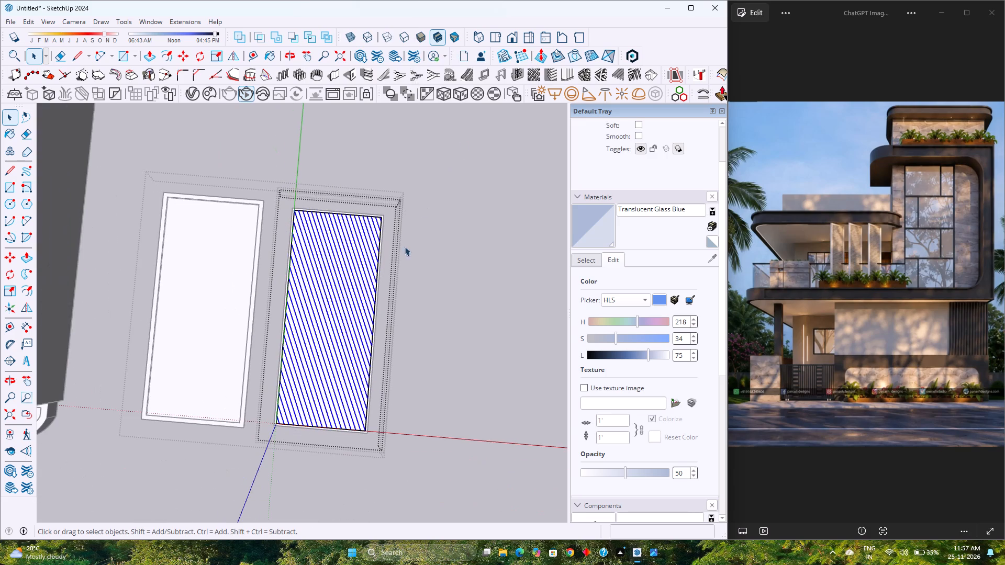
pyautogui.scroll(8, 304, 453)
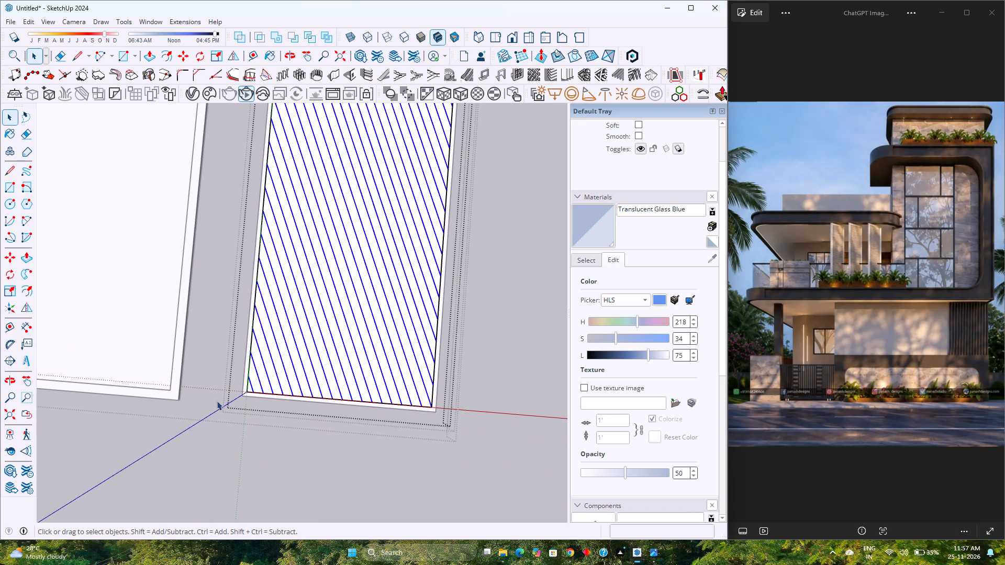
pyautogui.click(235, 60)
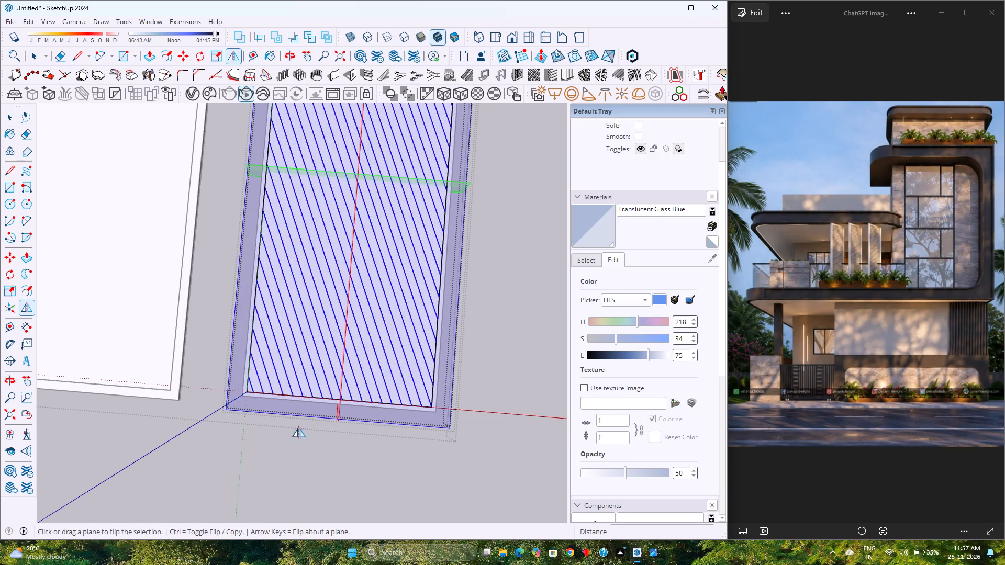
pyautogui.click(340, 421)
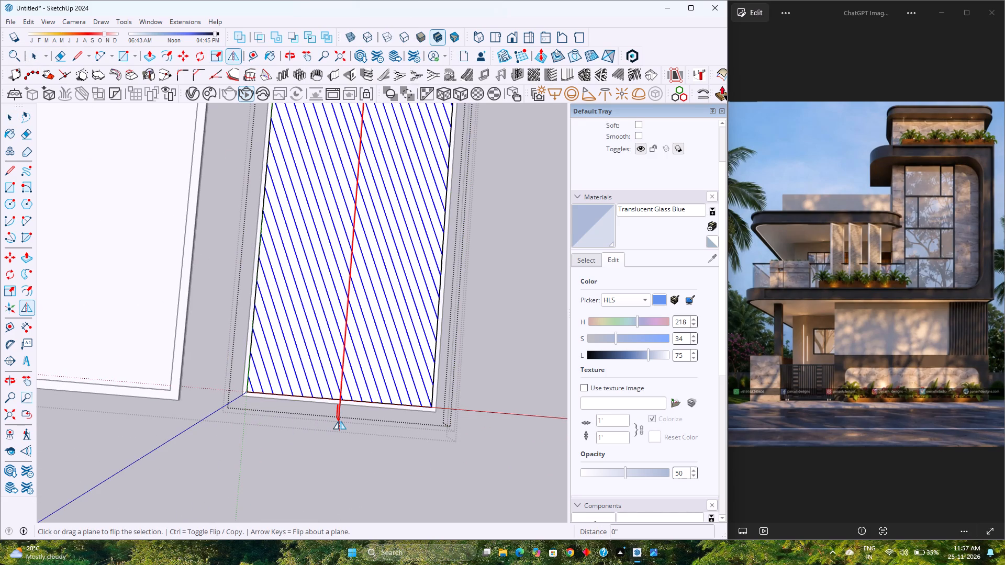
pyautogui.press('space')
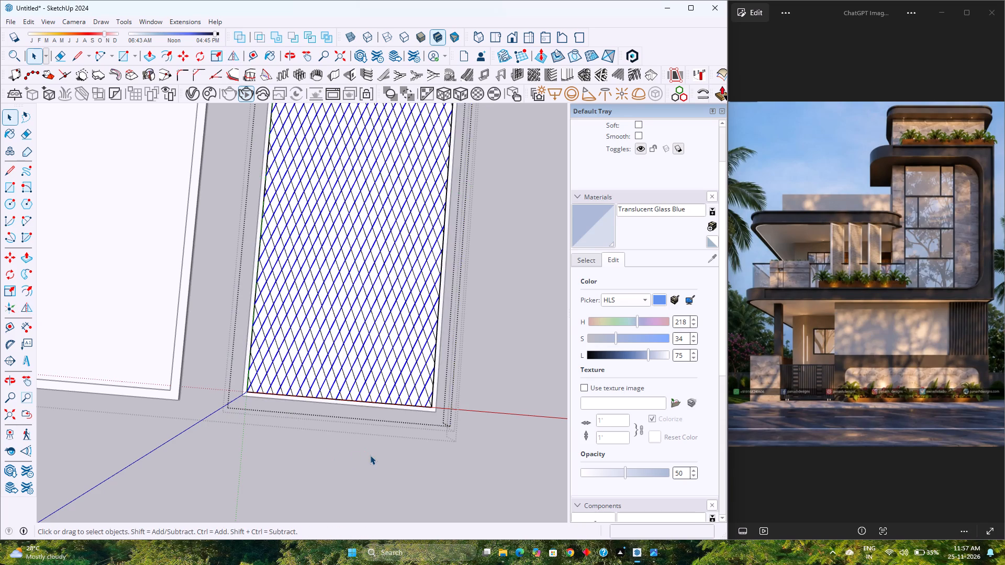
pyautogui.click(370, 455)
# Examine the crossed diagonal lattice on the panel from several angles.
pyautogui.scroll(-3, 359, 444)
pyautogui.scroll(-3, 404, 379)
pyautogui.moveTo(363, 313); pyautogui.dragTo(303, 351, button='middle')
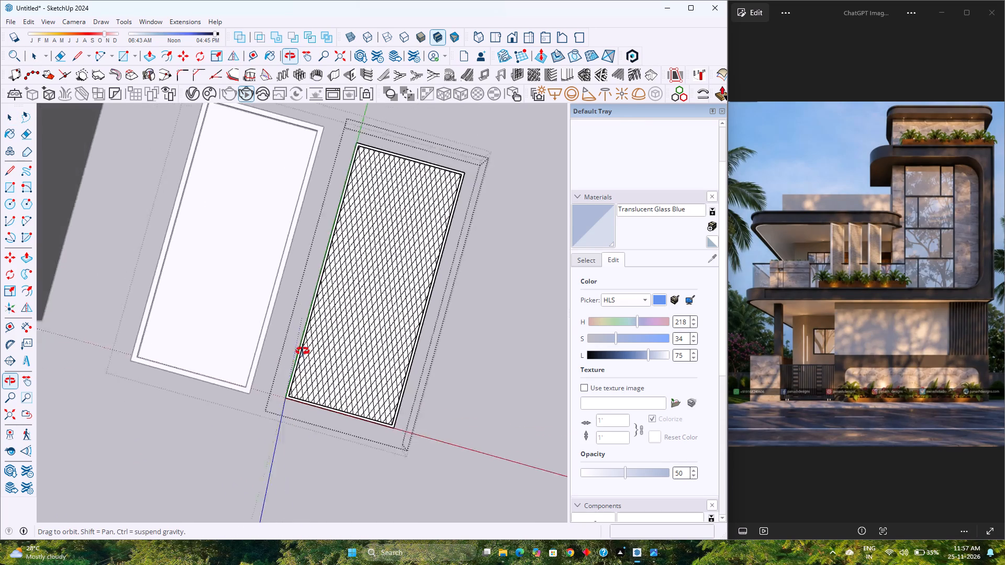
pyautogui.moveTo(303, 351); pyautogui.dragTo(459, 244, button='middle')
pyautogui.scroll(3, 363, 407)
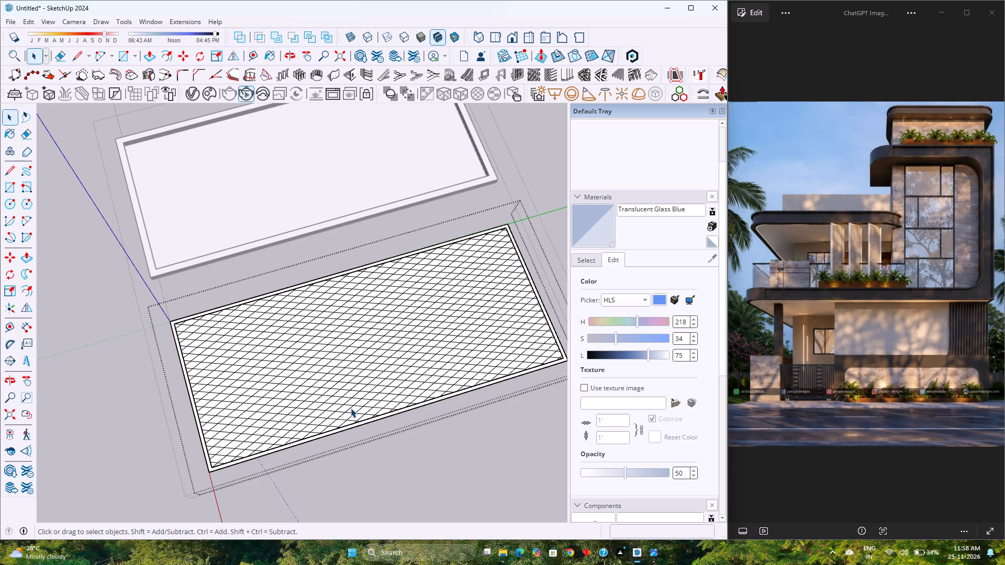
pyautogui.scroll(2, 350, 409)
pyautogui.scroll(-5, 347, 406)
pyautogui.scroll(1, 330, 398)
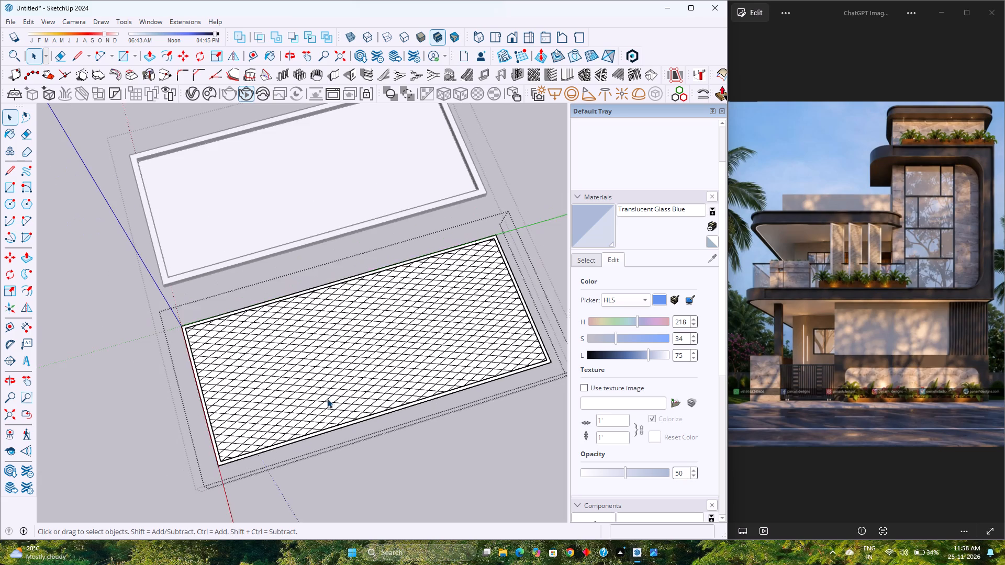
pyautogui.scroll(1, 327, 399)
pyautogui.moveTo(284, 409); pyautogui.dragTo(478, 359, button='middle')
pyautogui.middleClick(478, 359)
pyautogui.scroll(4, 340, 409)
pyautogui.scroll(-4, 312, 432)
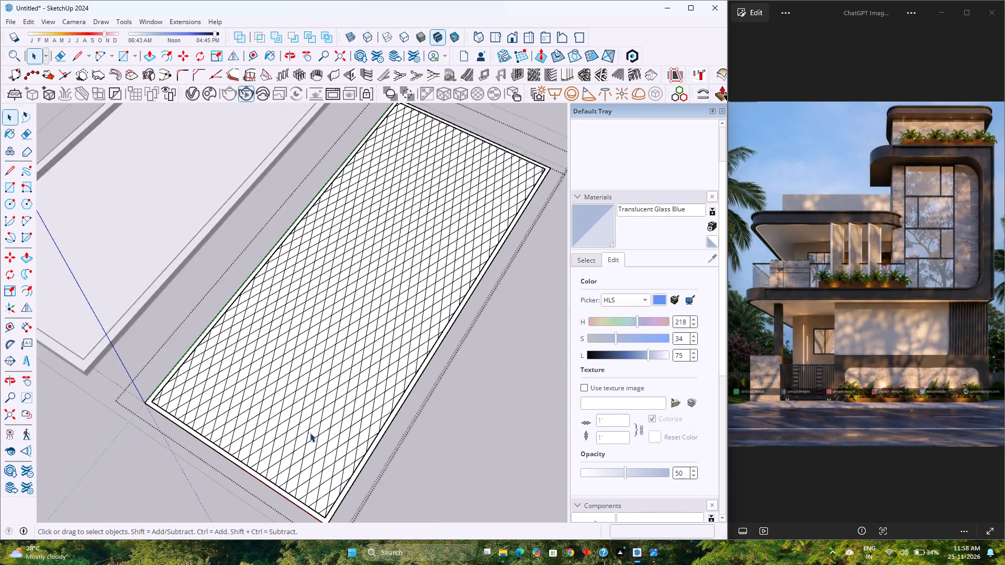
pyautogui.scroll(-3, 310, 433)
pyautogui.moveTo(310, 461); pyautogui.dragTo(404, 335, button='middle')
pyautogui.middleClick(404, 335)
pyautogui.scroll(4, 362, 427)
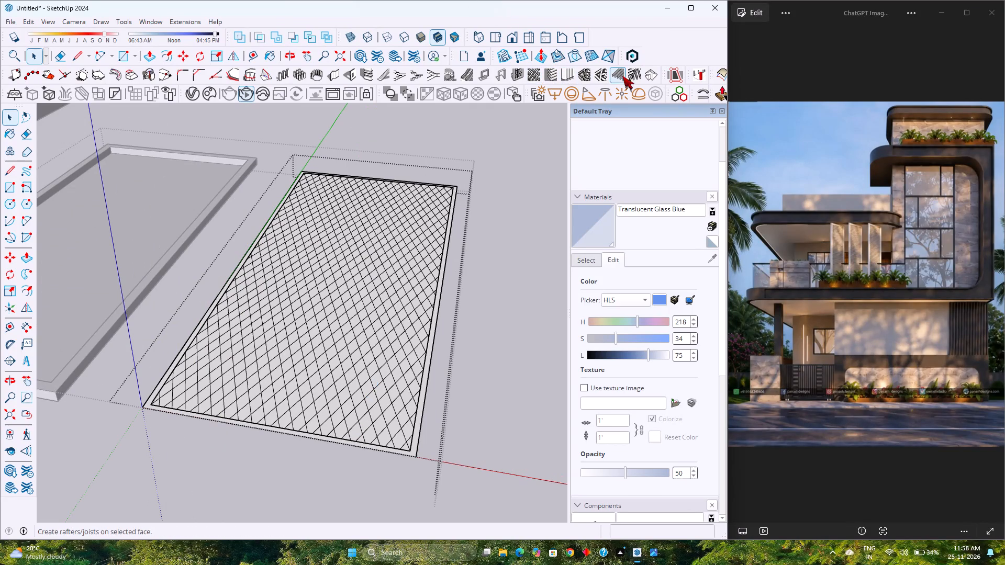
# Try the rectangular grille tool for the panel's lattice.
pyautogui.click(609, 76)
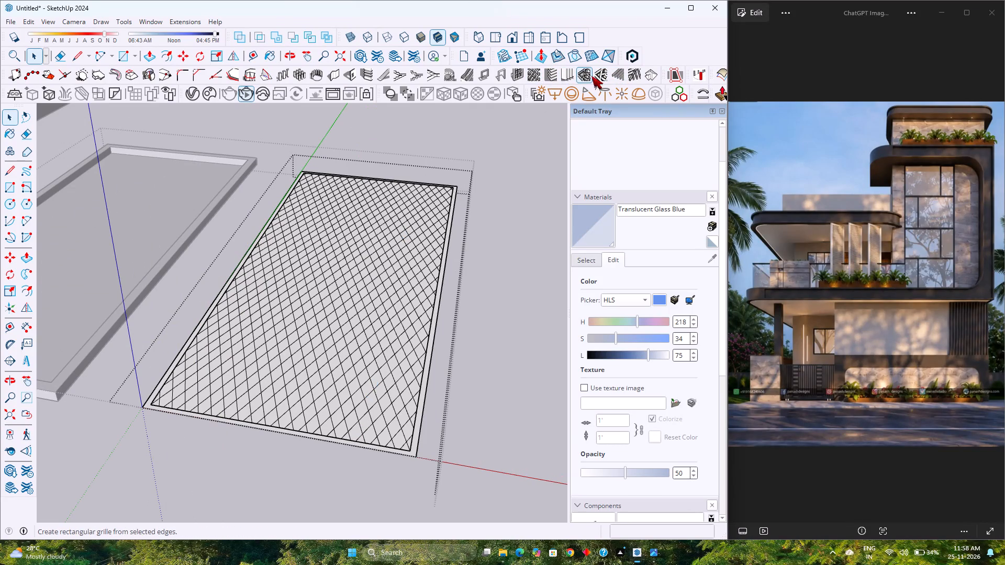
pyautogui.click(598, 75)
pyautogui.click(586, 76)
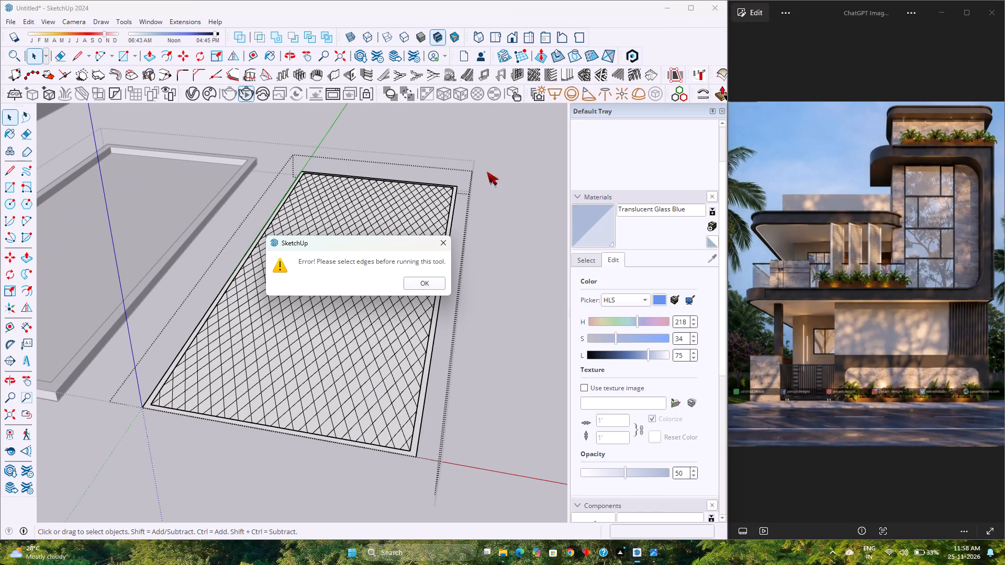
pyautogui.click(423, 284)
# Set the top view and try to select all the crossed diagonal lines within the panel's inner frame.
pyautogui.scroll(-1, 409, 269)
pyautogui.moveTo(368, 259); pyautogui.dragTo(418, 356, button='middle')
pyautogui.middleClick(418, 356)
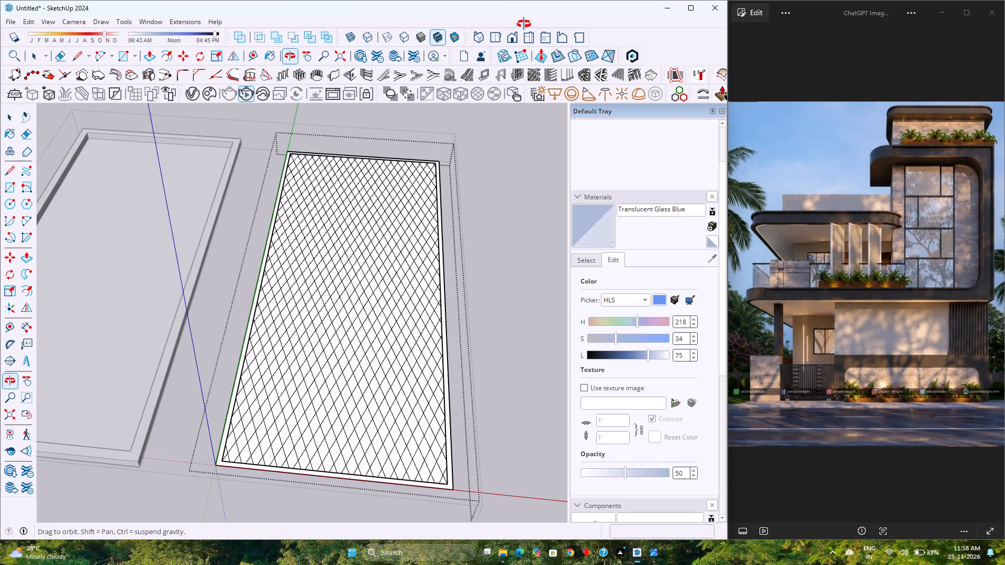
pyautogui.click(497, 38)
pyautogui.scroll(-3, 284, 255)
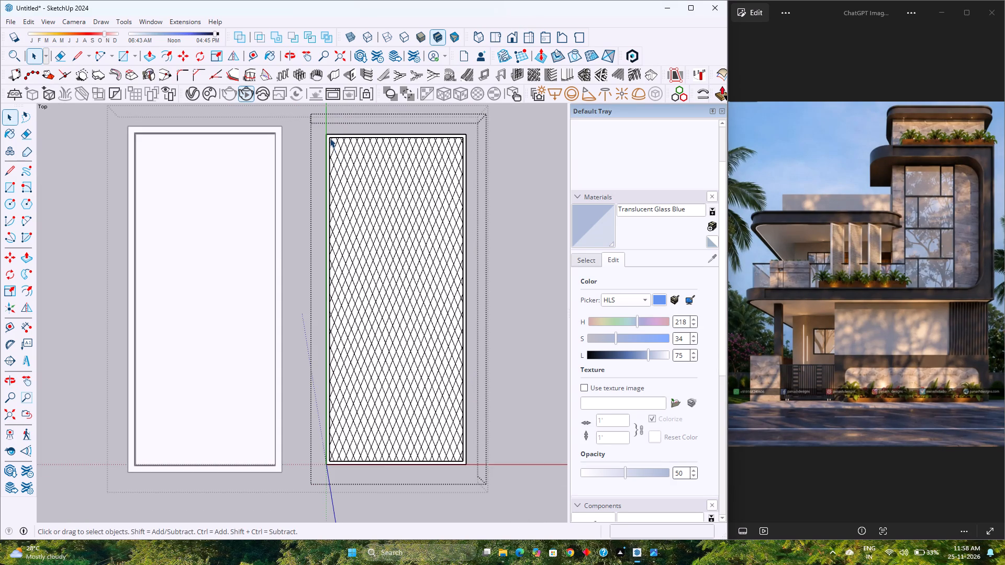
pyautogui.moveTo(330, 138); pyautogui.dragTo(449, 419)
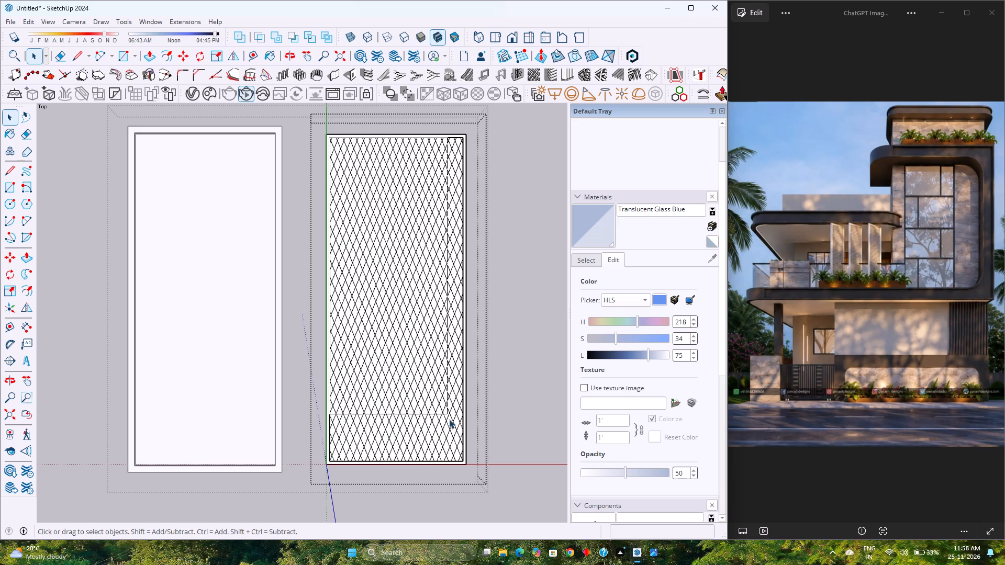
pyautogui.moveTo(449, 419); pyautogui.dragTo(464, 461)
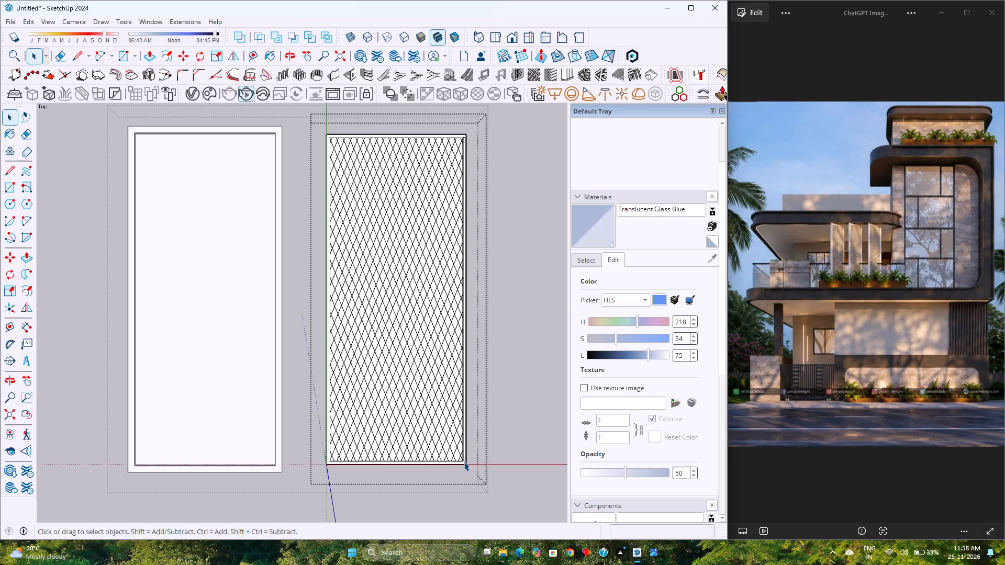
pyautogui.moveTo(464, 461); pyautogui.dragTo(463, 460)
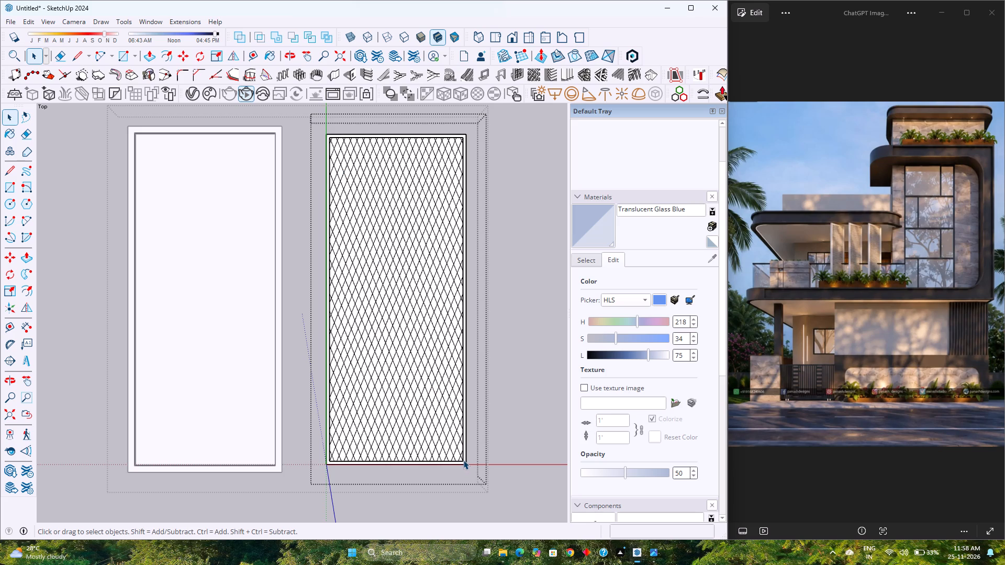
pyautogui.moveTo(463, 460); pyautogui.dragTo(463, 460)
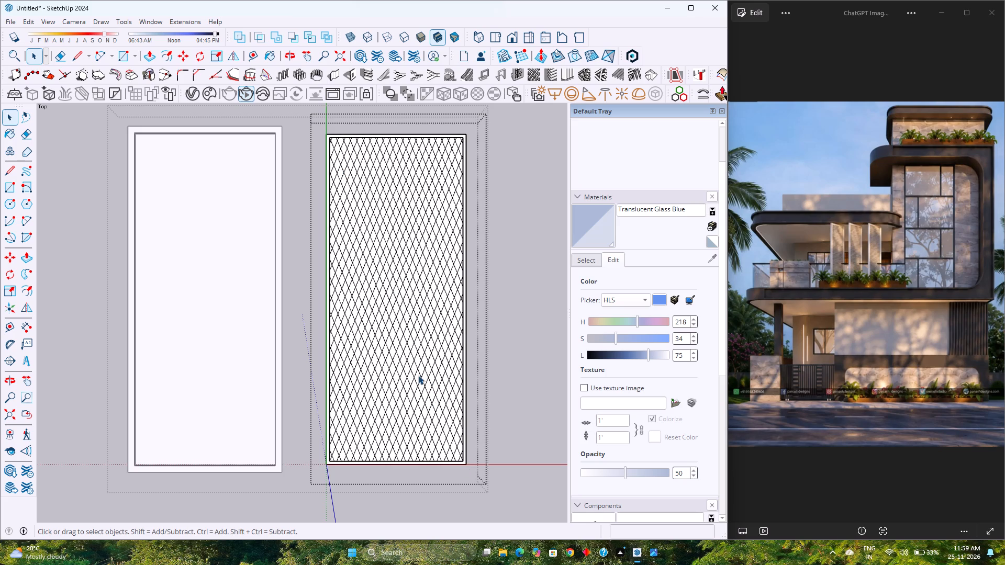
# Open the crosshatch group, select all its lattice edges, and generate a rectangular grille from them with a 0.5" section width.
pyautogui.click(413, 371)
pyautogui.scroll(3, 411, 371)
pyautogui.doubleClick(411, 371)
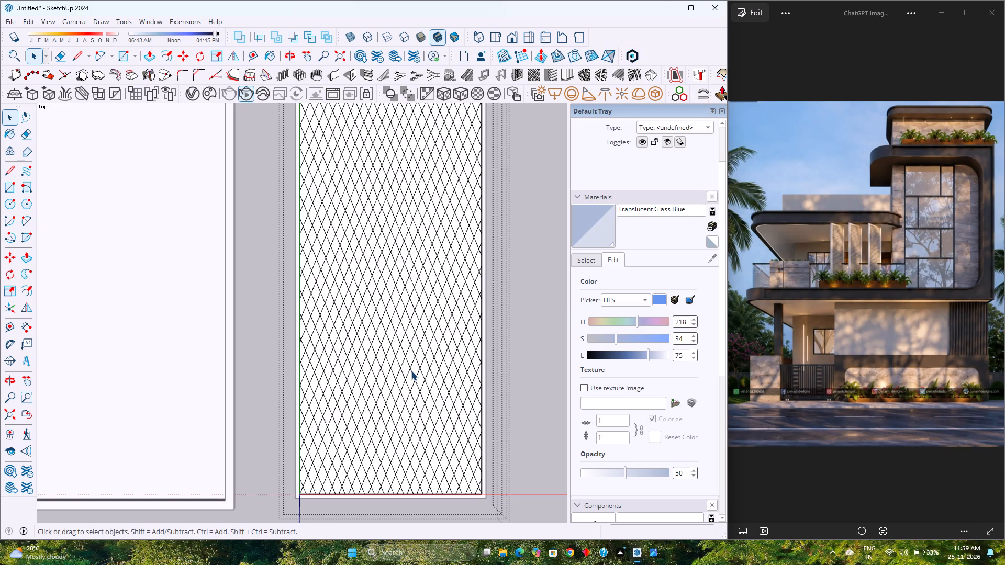
pyautogui.scroll(-5, 389, 359)
pyautogui.scroll(5, 329, 160)
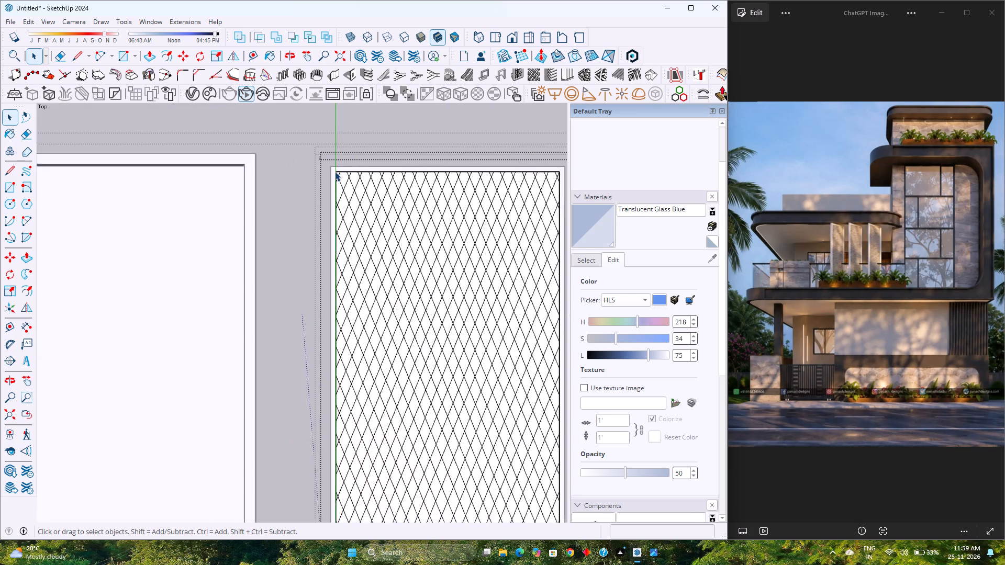
pyautogui.scroll(4, 335, 172)
pyautogui.scroll(-9, 337, 174)
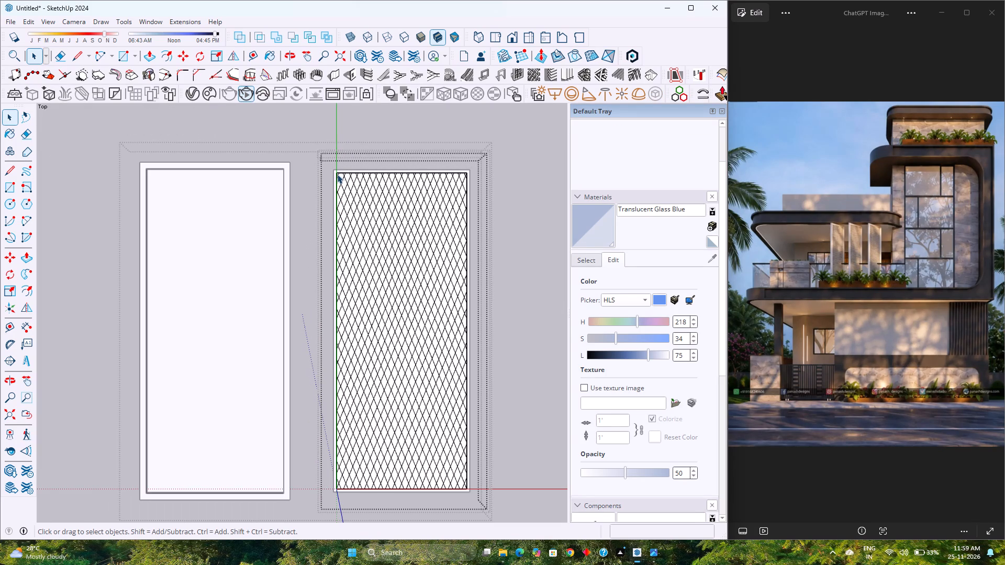
pyautogui.moveTo(337, 174); pyautogui.dragTo(448, 441)
pyautogui.moveTo(448, 441); pyautogui.dragTo(466, 489)
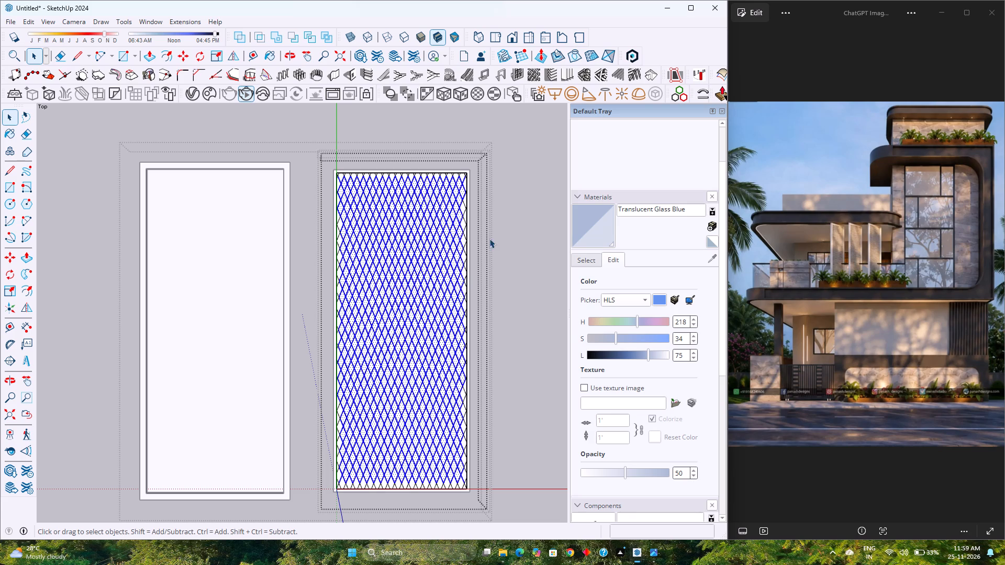
pyautogui.moveTo(327, 162); pyautogui.dragTo(495, 503)
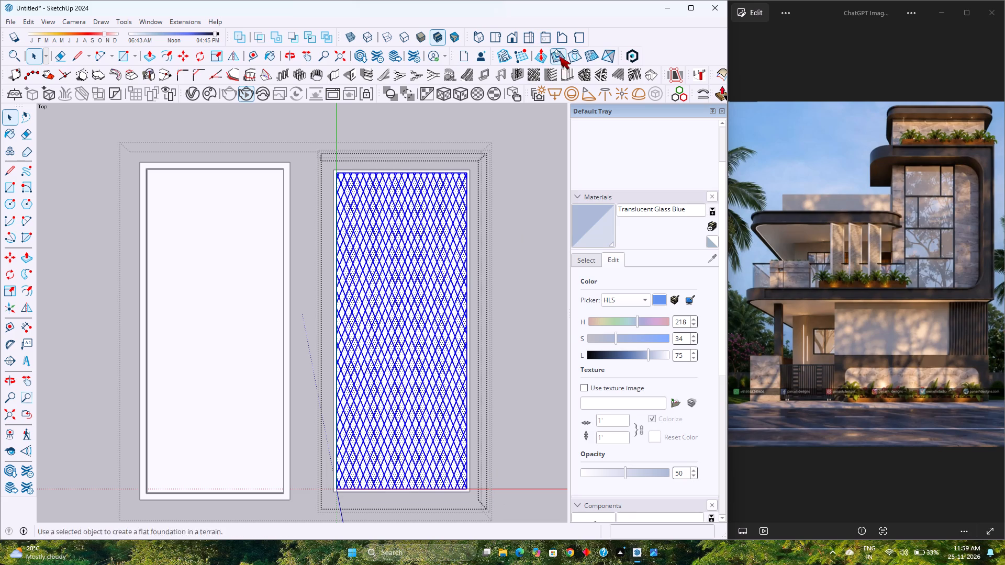
pyautogui.click(587, 72)
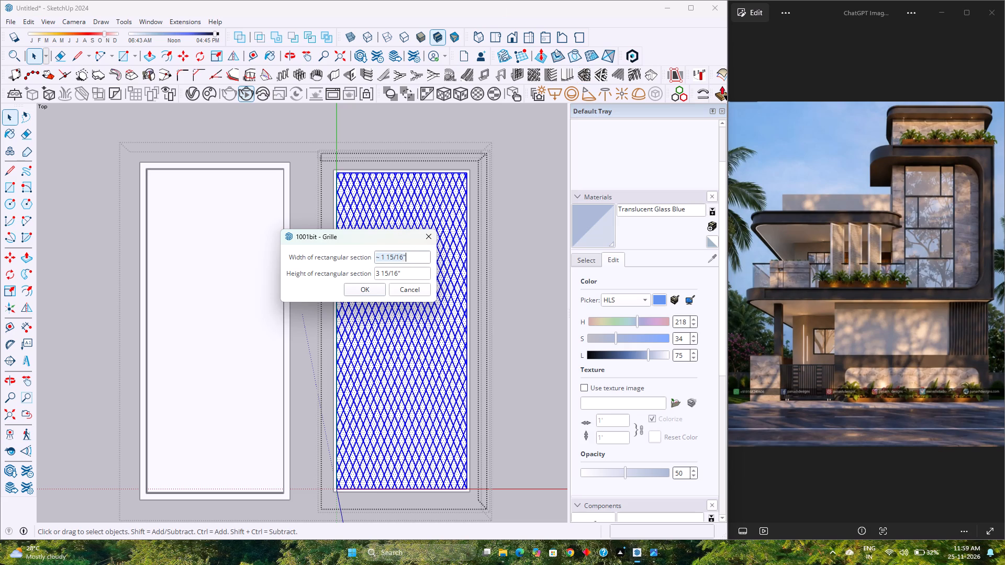
pyautogui.moveTo(412, 257); pyautogui.dragTo(339, 262)
pyautogui.write('0.5"')
pyautogui.press('Return')
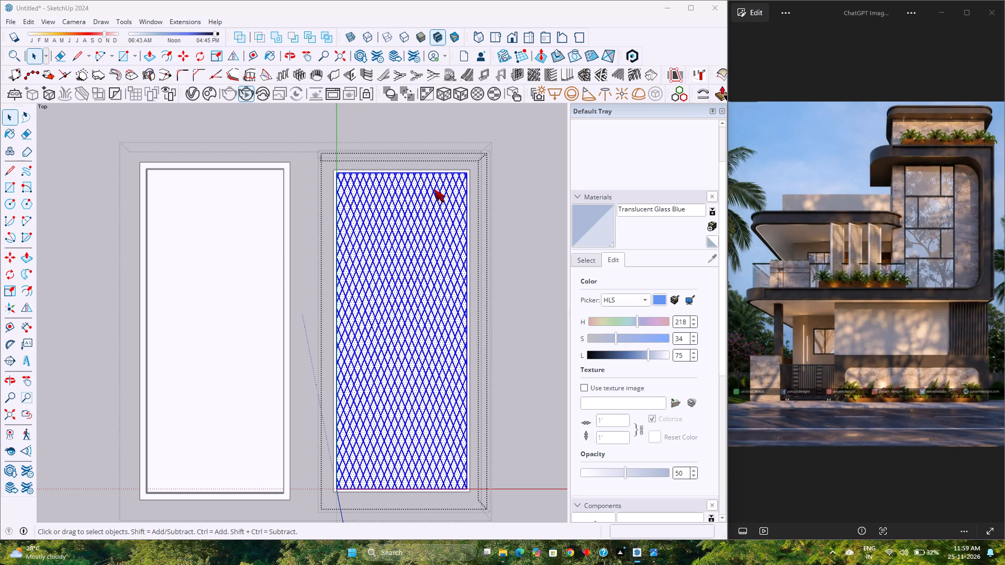
pyautogui.scroll(3, 427, 204)
pyautogui.scroll(-3, 427, 204)
pyautogui.scroll(3, 427, 204)
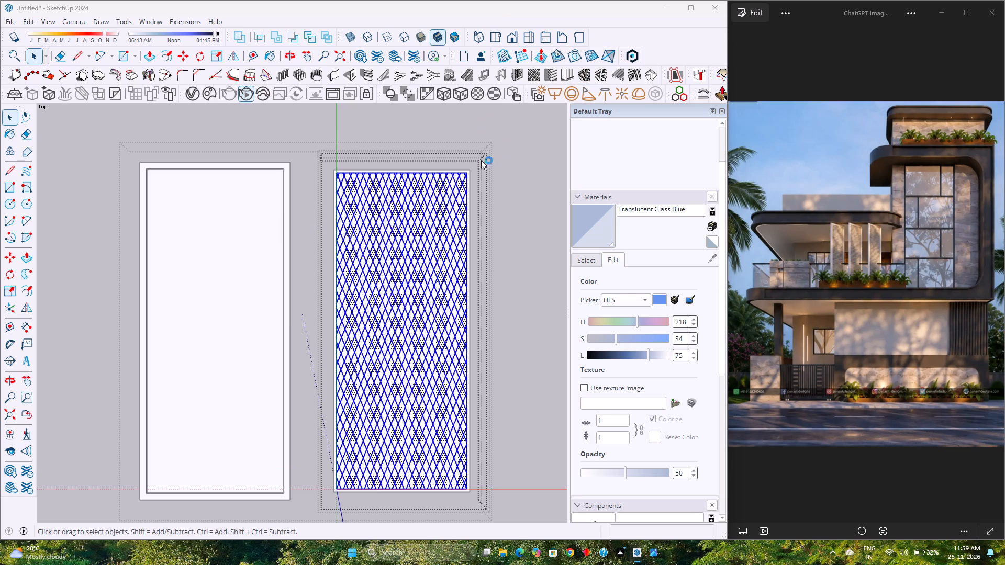
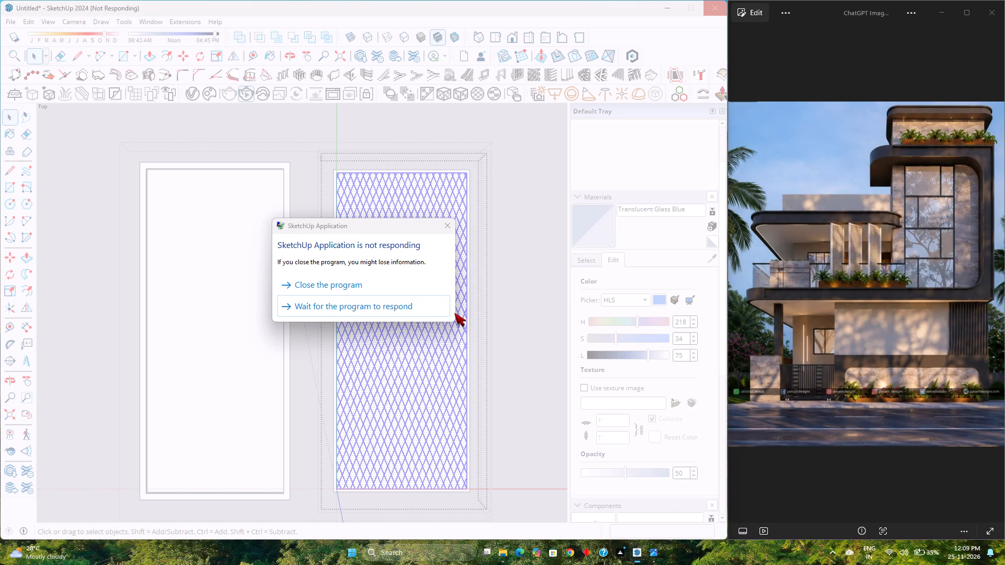
# Choose to wait for the program to respond rather than close it, letting the lattice grille generation continue.
pyautogui.click(391, 303)
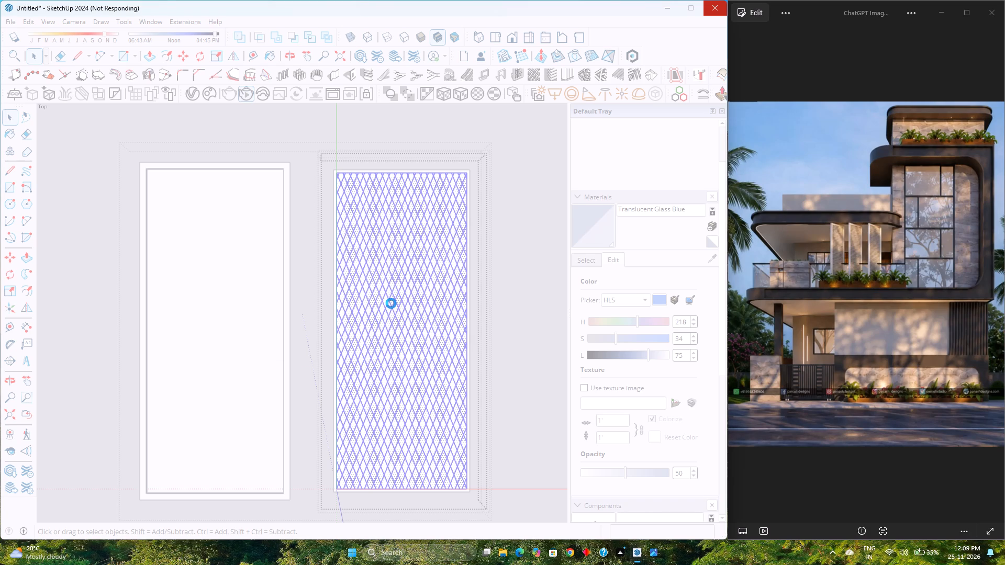
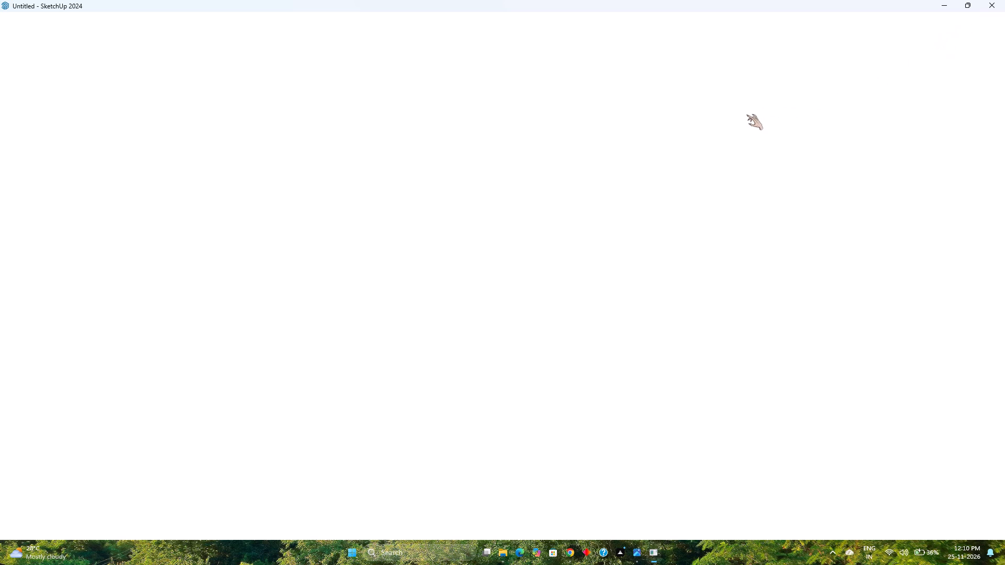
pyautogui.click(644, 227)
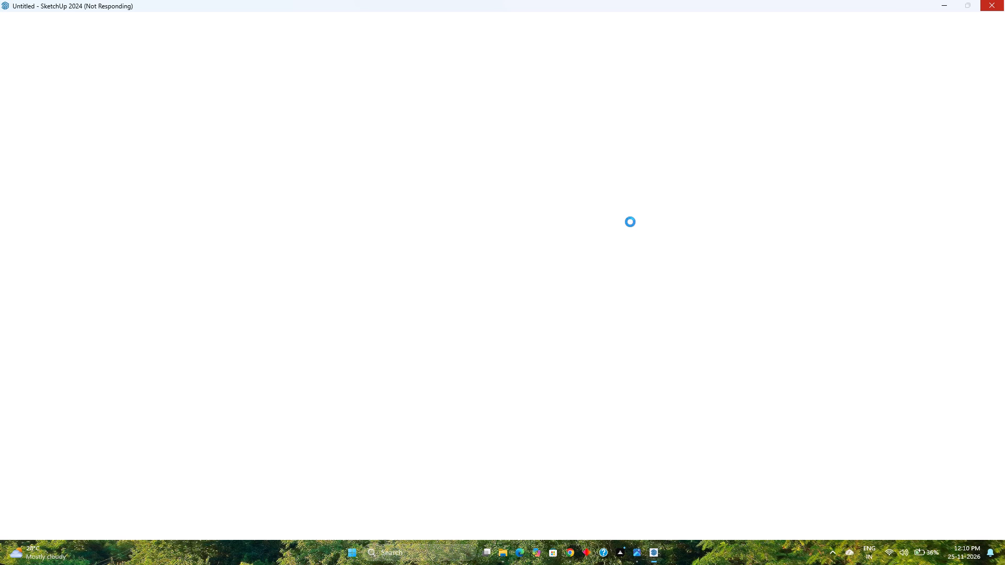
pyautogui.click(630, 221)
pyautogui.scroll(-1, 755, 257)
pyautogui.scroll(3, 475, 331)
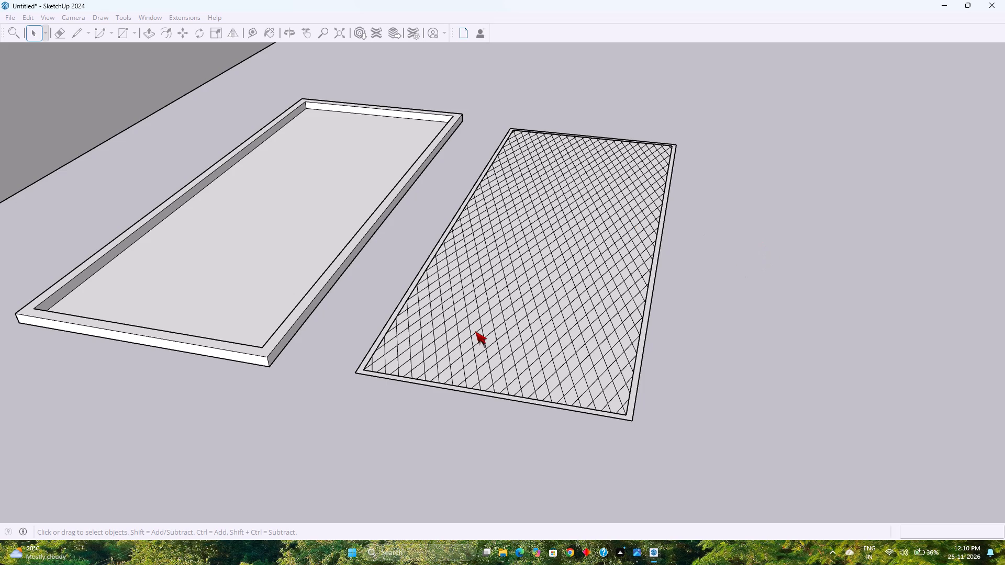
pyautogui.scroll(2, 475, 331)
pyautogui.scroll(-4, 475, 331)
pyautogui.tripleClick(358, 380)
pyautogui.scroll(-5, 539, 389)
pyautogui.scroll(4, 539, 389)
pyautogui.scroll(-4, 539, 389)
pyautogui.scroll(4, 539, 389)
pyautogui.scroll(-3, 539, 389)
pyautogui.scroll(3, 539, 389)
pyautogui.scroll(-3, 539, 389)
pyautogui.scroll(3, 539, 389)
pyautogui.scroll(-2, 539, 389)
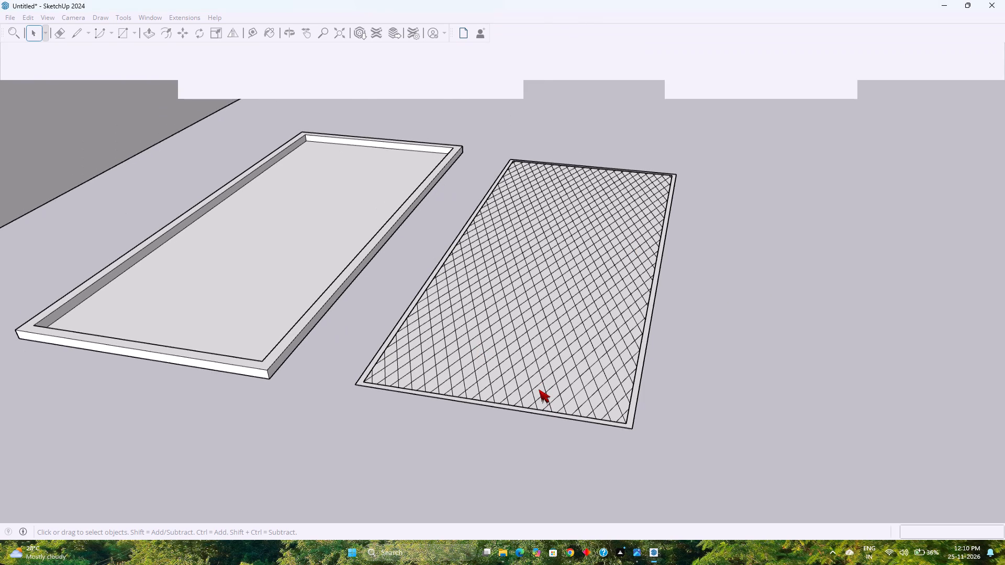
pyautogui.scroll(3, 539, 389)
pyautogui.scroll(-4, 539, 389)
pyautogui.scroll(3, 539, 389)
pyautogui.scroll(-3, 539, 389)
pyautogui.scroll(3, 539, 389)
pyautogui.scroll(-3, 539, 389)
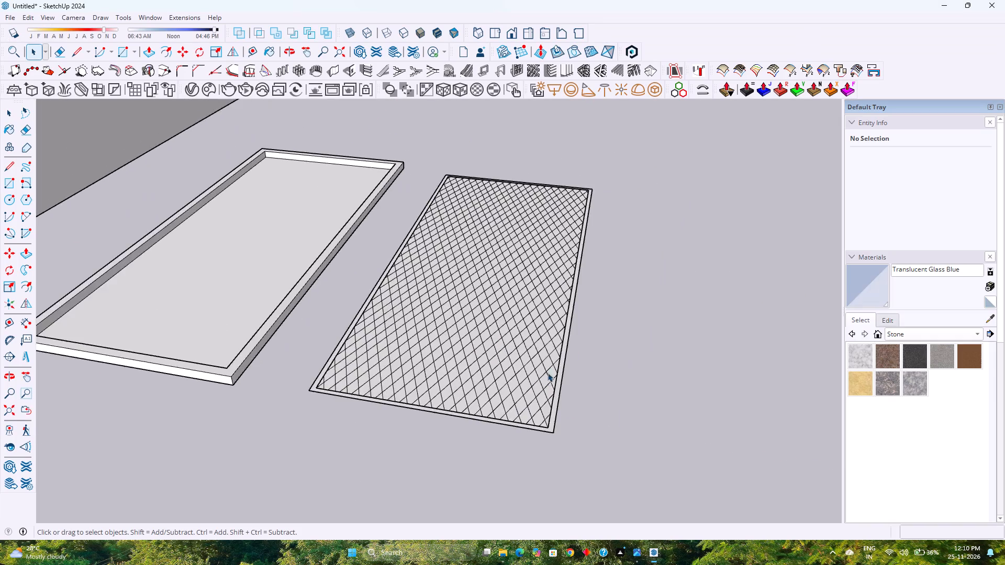
# Open the framed crosshatched panel group and the lattice line group nested inside it for editing.
pyautogui.scroll(-2, 532, 332)
pyautogui.moveTo(533, 335); pyautogui.dragTo(633, 501, button='middle')
pyautogui.middleClick(633, 501)
pyautogui.scroll(1, 633, 500)
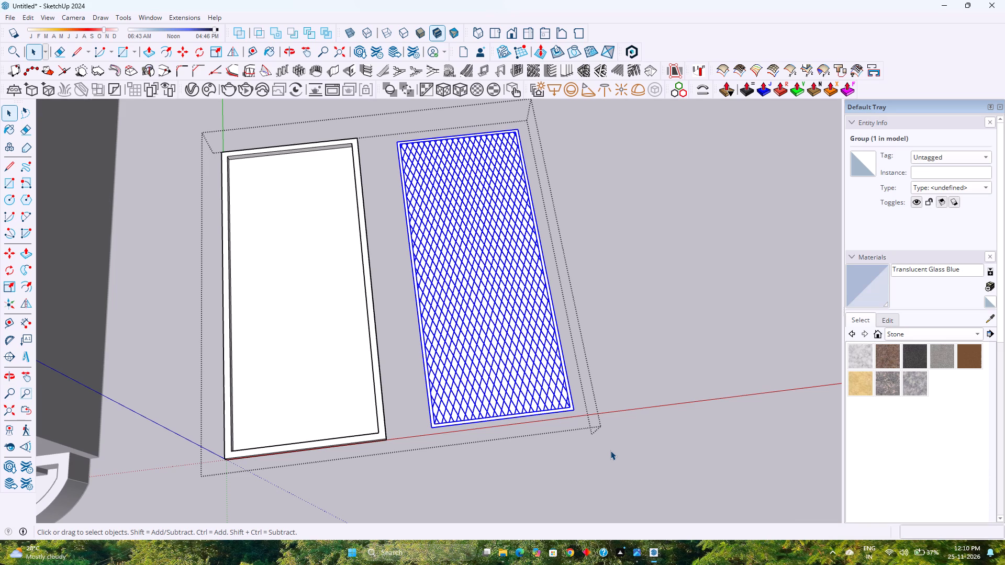
pyautogui.doubleClick(524, 374)
pyautogui.scroll(3, 524, 374)
pyautogui.click(524, 374)
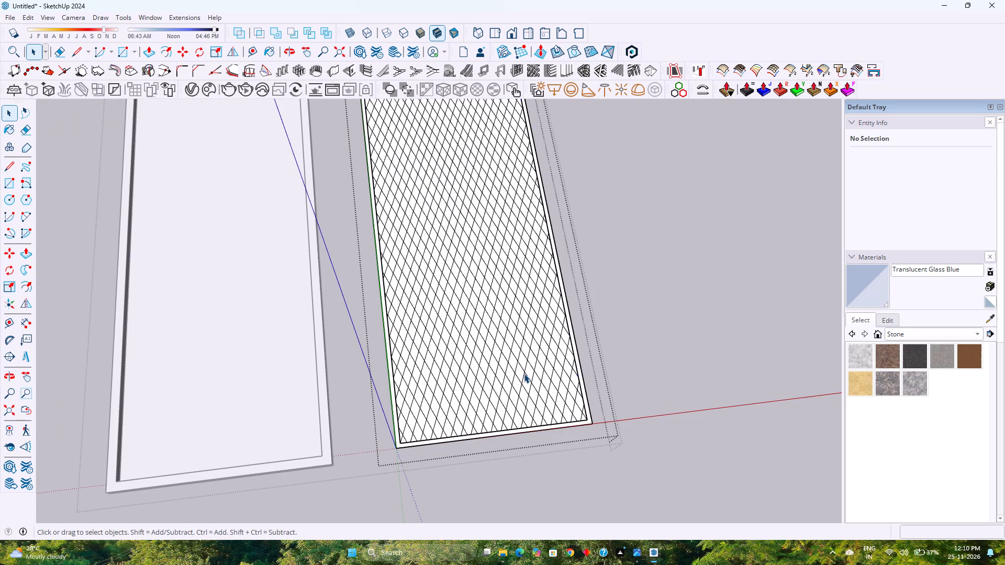
pyautogui.doubleClick(490, 368)
# Select all the crosshatched lattice lines and generate a 1001bit rectangular grille from them with section width 0.5" and height 0.5".
pyautogui.scroll(-1, 484, 360)
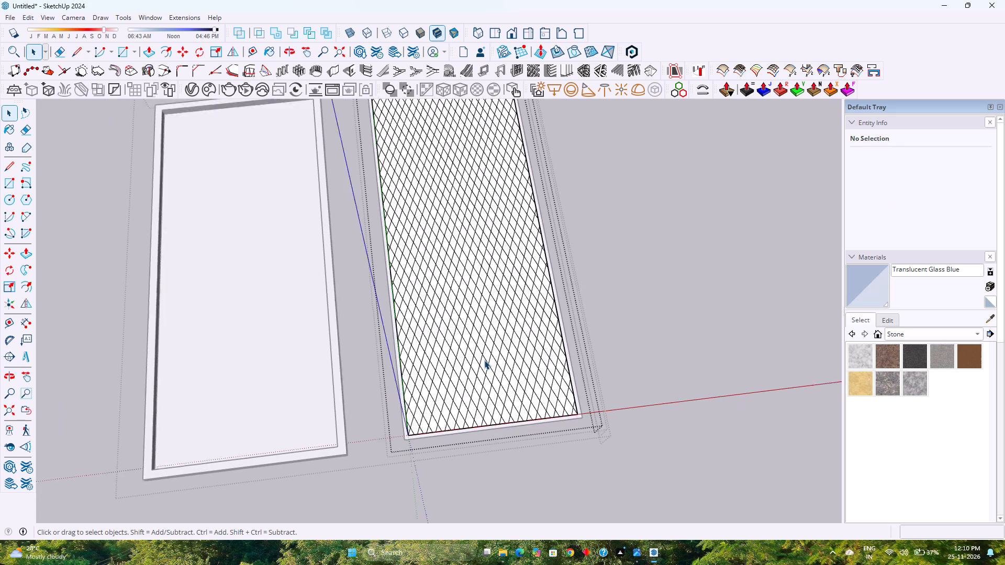
pyautogui.scroll(-1, 484, 360)
pyautogui.hotkey('ctrl', 'a')
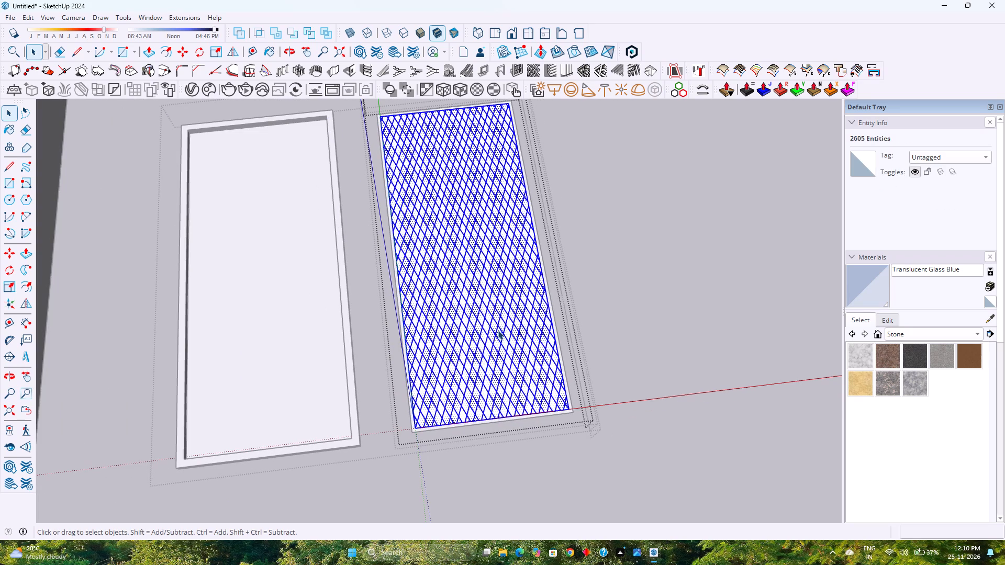
pyautogui.scroll(2, 439, 290)
pyautogui.moveTo(470, 308); pyautogui.dragTo(421, 392, button='middle')
pyautogui.scroll(-4, 421, 390)
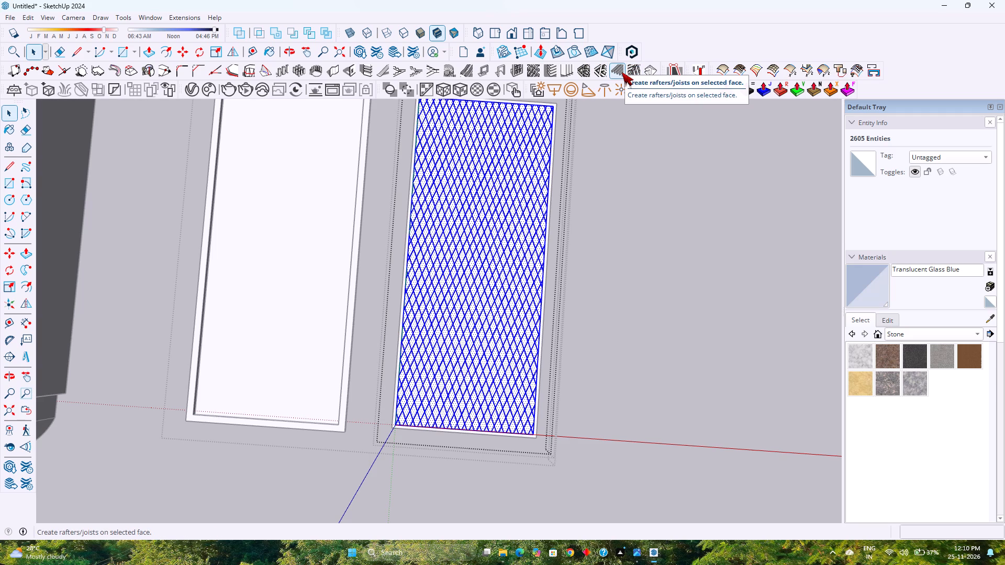
pyautogui.scroll(1, 622, 72)
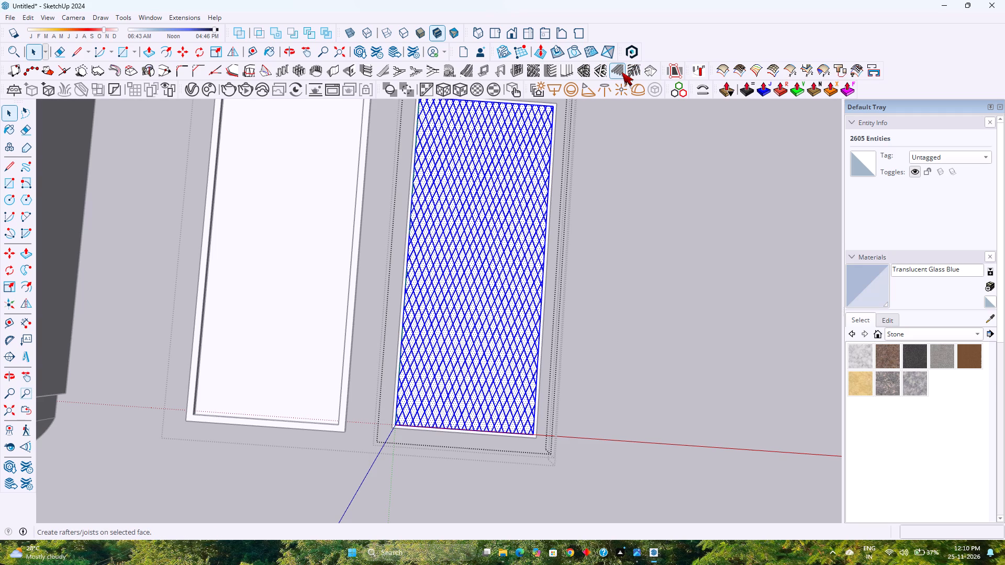
pyautogui.scroll(2, 622, 72)
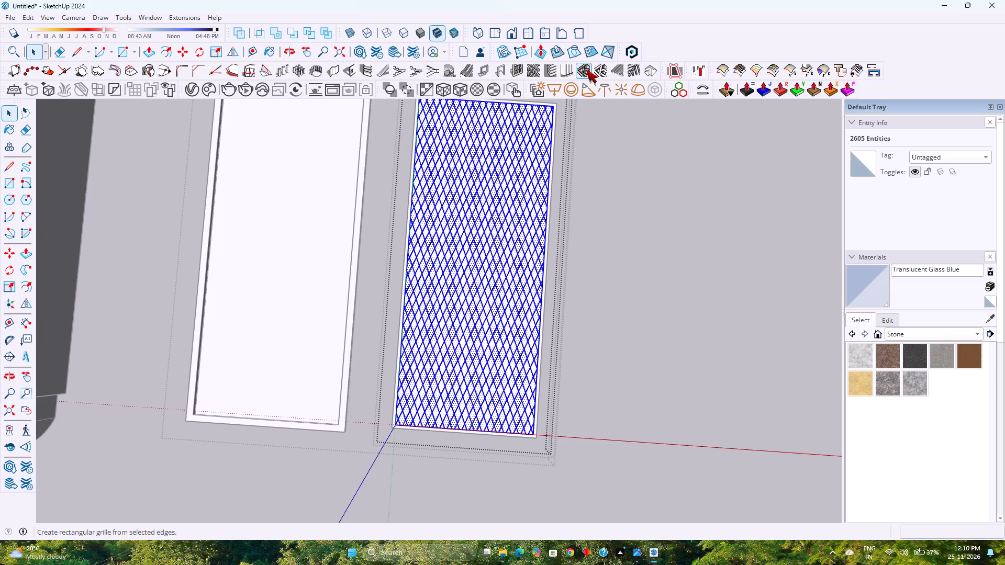
pyautogui.click(583, 72)
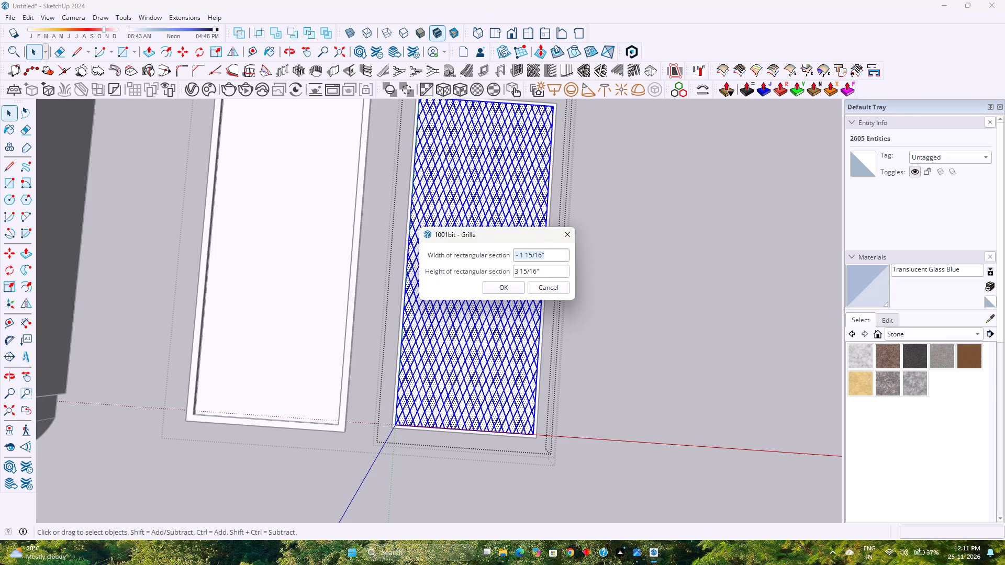
pyautogui.write('0.5"')
pyautogui.click(552, 269)
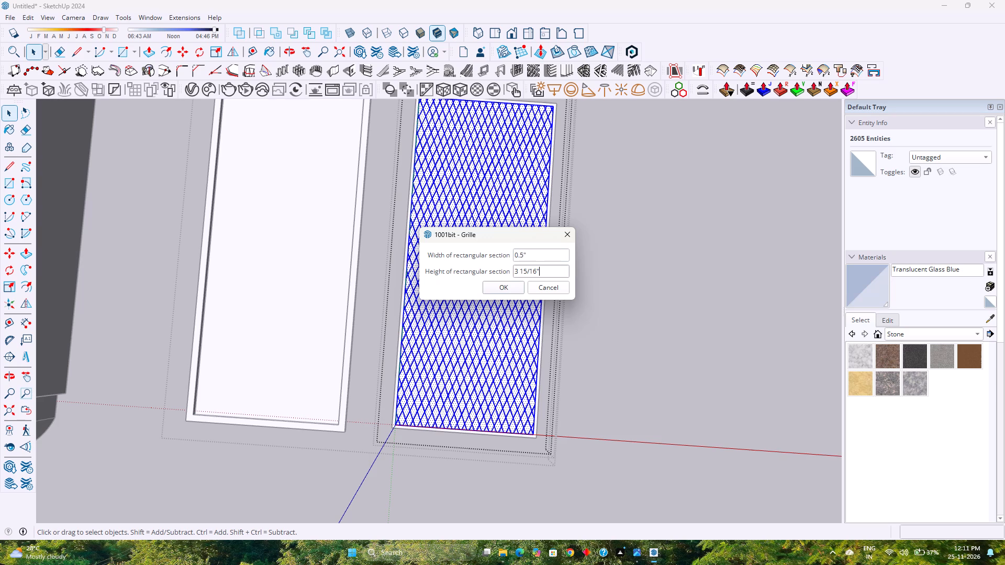
pyautogui.press('BackSpace')
pyautogui.press('BackSpace')
pyautogui.press('BackSpace')
pyautogui.press('BackSpace')
pyautogui.press('BackSpace')
pyautogui.press('BackSpace')
pyautogui.press('BackSpace')
pyautogui.press('BackSpace')
pyautogui.press('BackSpace')
pyautogui.press('BackSpace')
pyautogui.press('BackSpace')
pyautogui.press('BackSpace')
pyautogui.press('BackSpace')
pyautogui.write('0.5"')
pyautogui.press('Return')
pyautogui.tripleClick(457, 269)
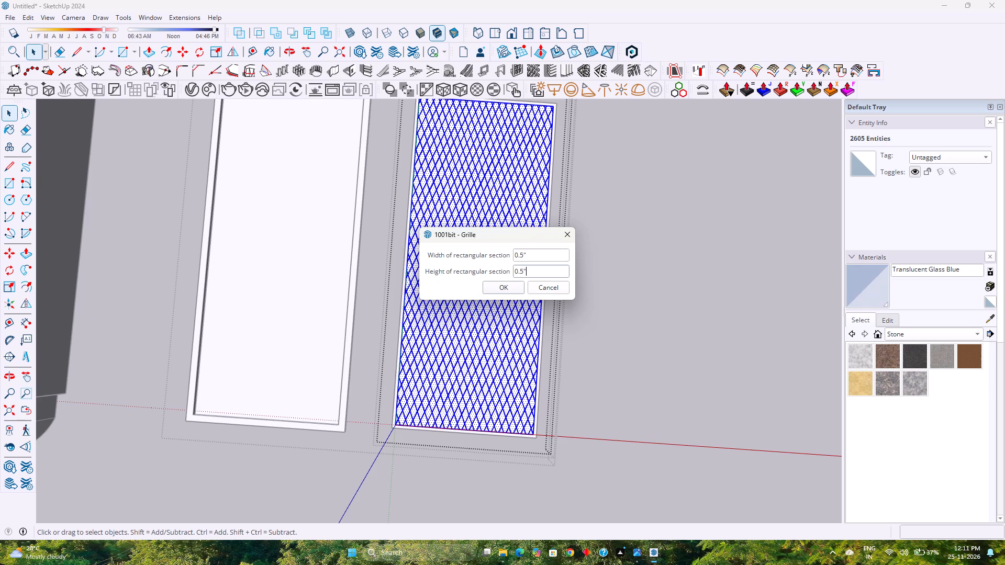
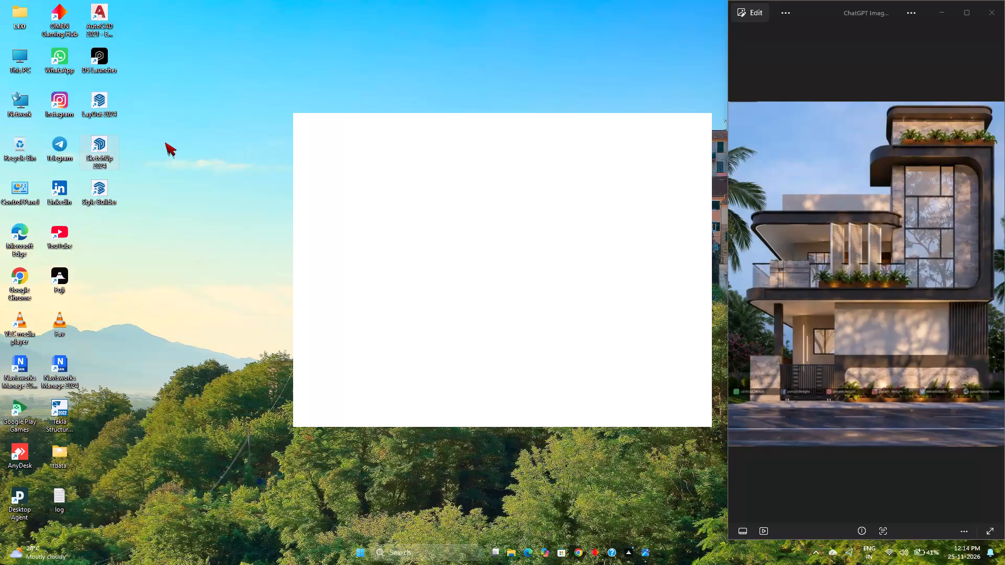
# Select the recovered "Untitled" model containing the lattice panel to reopen it after restarting SketchUp.
pyautogui.click(401, 337)
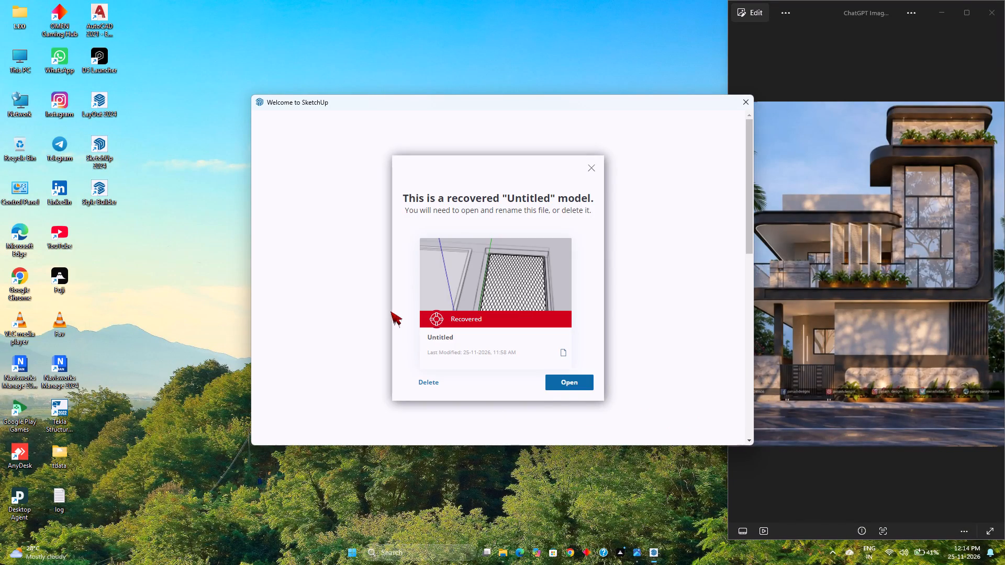
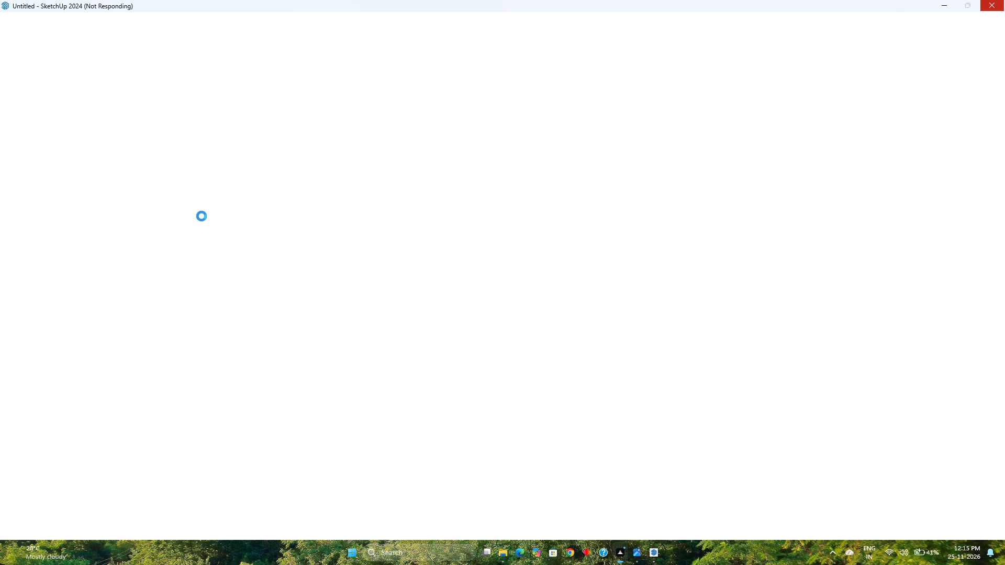
# Open the lattice panel's nested group for editing and select both edge segments of the shortest diagonal at the corner near the origin.
pyautogui.tripleClick(233, 247)
pyautogui.tripleClick(270, 248)
pyautogui.click(270, 249)
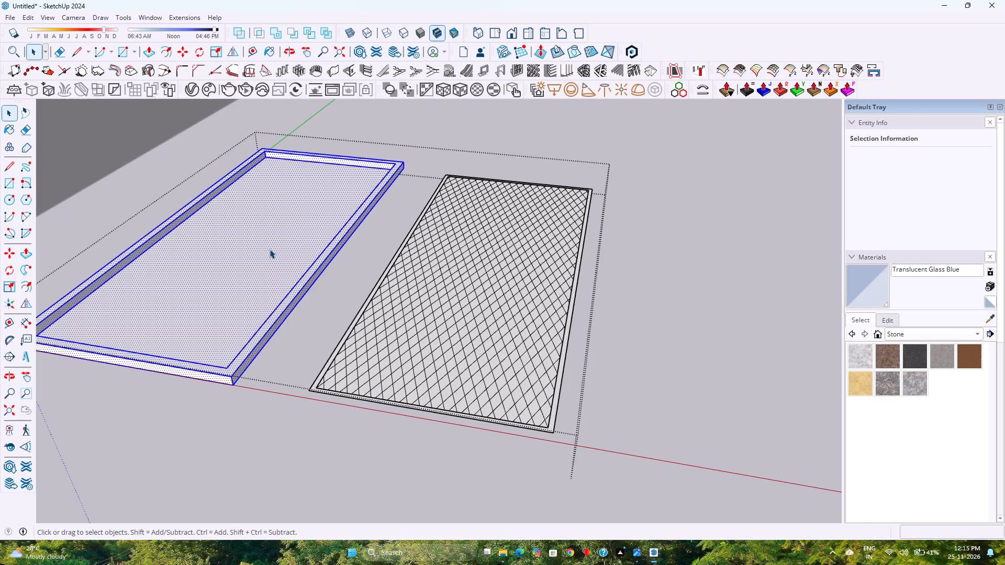
pyautogui.doubleClick(449, 300)
pyautogui.scroll(3, 449, 300)
pyautogui.click(449, 300)
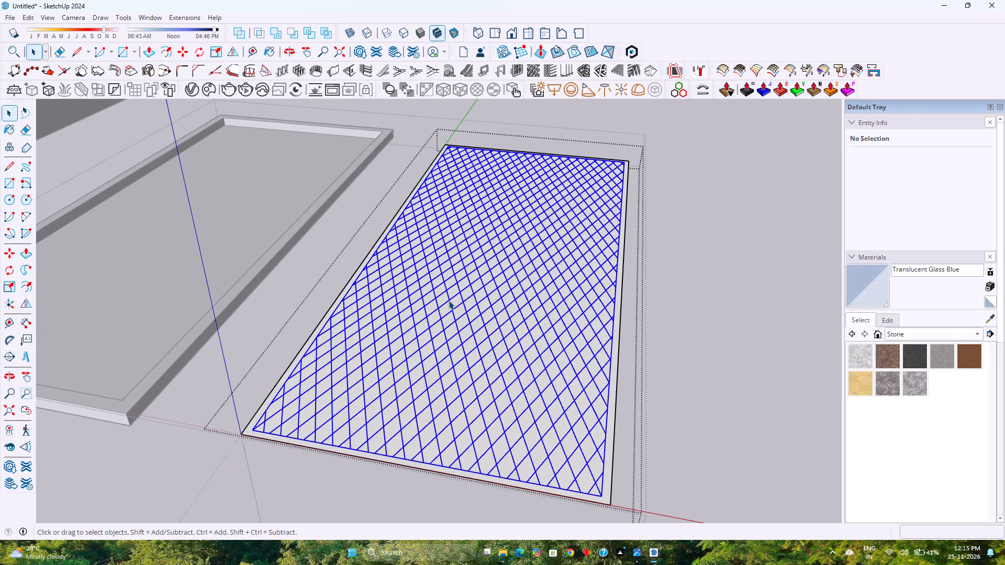
pyautogui.click(255, 415)
pyautogui.scroll(7, 248, 433)
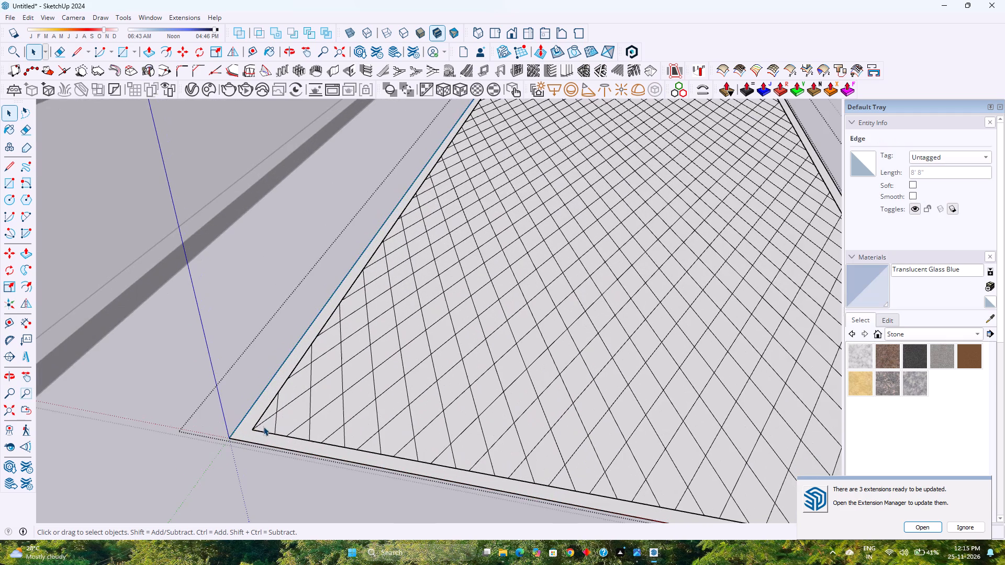
pyautogui.doubleClick(275, 418)
pyautogui.click(277, 417)
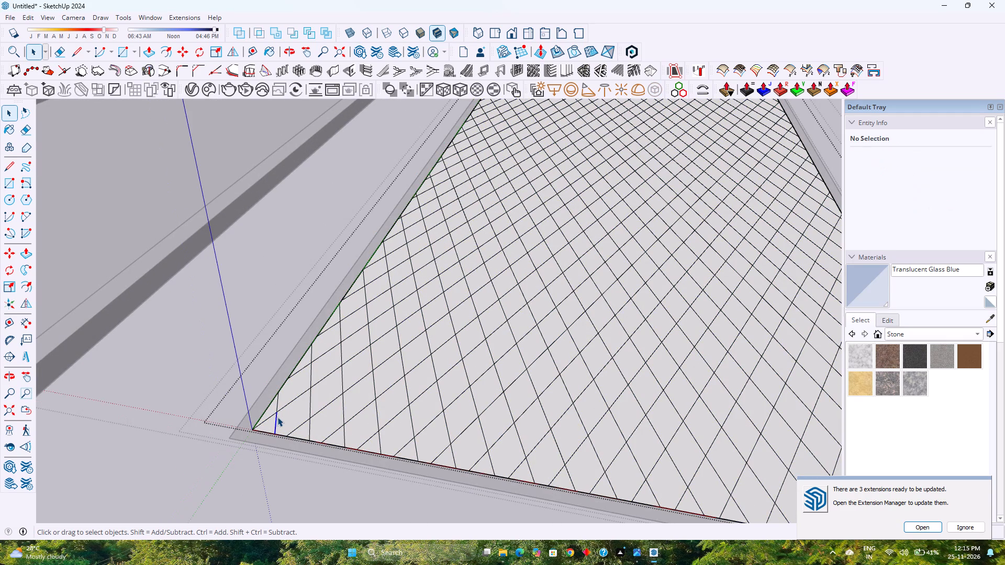
pyautogui.scroll(6, 277, 417)
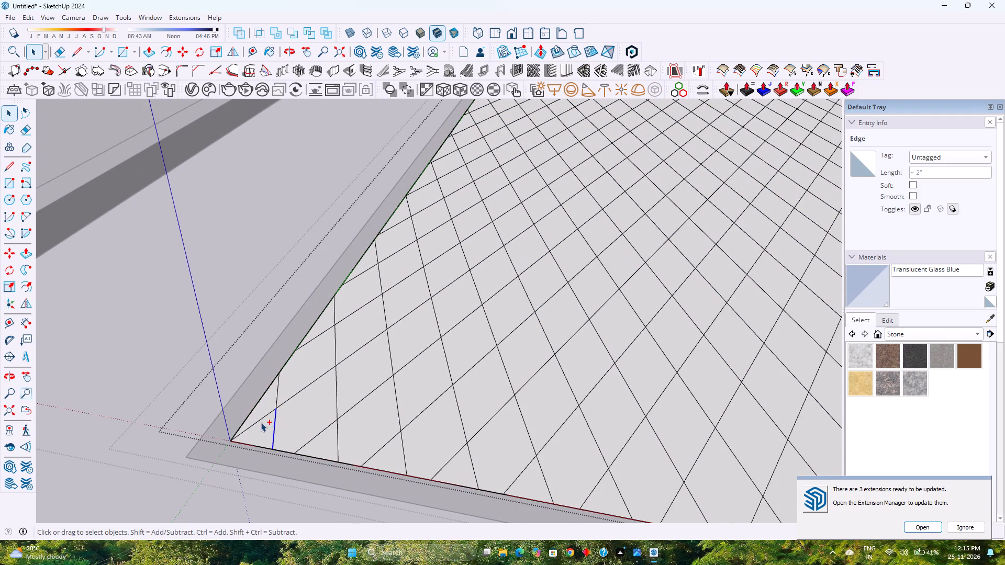
pyautogui.keyDown('ctrl'); pyautogui.click(260, 418); pyautogui.keyUp('ctrl')
pyautogui.click(272, 431)
pyautogui.click(276, 420)
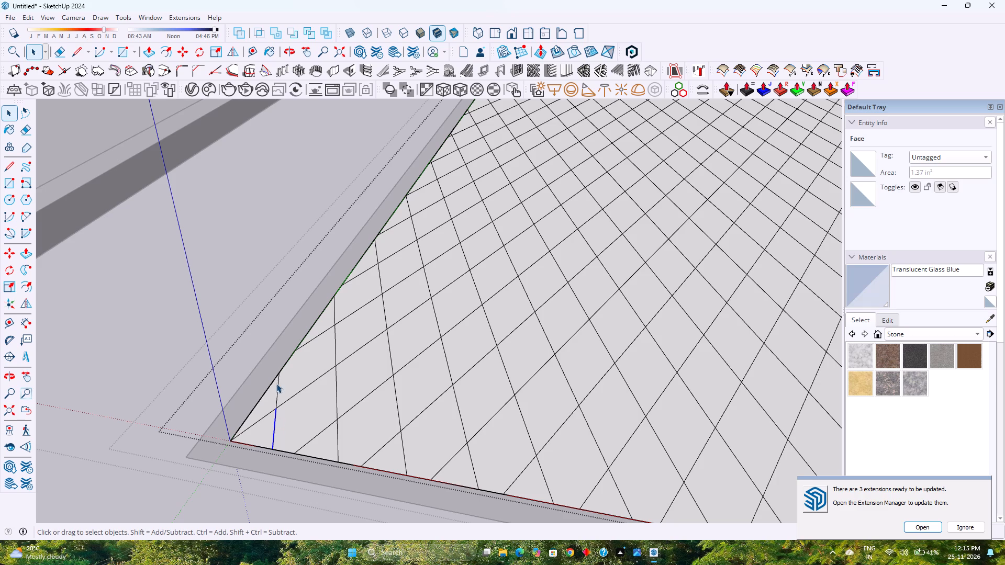
pyautogui.keyDown('ctrl'); pyautogui.click(279, 385); pyautogui.keyUp('ctrl')
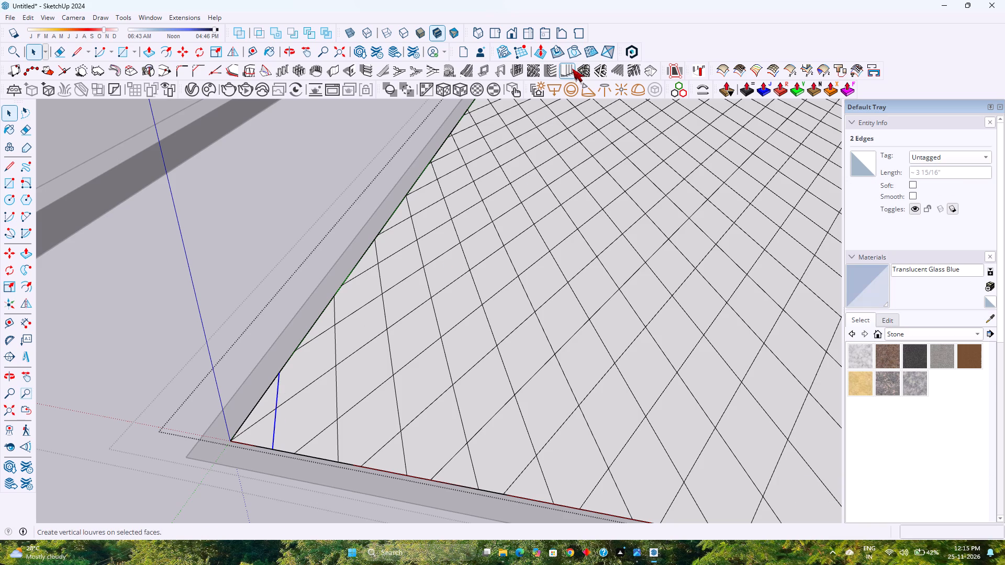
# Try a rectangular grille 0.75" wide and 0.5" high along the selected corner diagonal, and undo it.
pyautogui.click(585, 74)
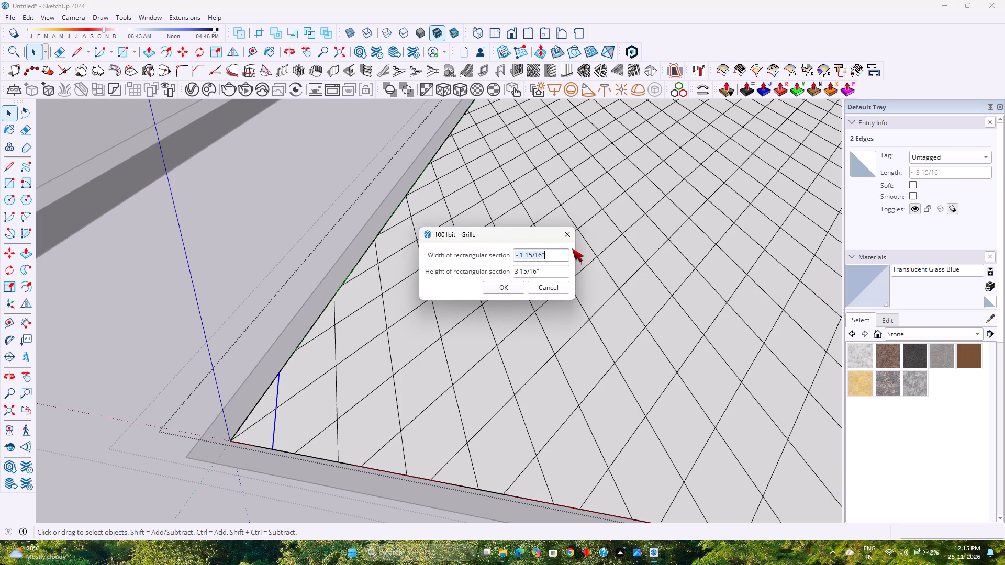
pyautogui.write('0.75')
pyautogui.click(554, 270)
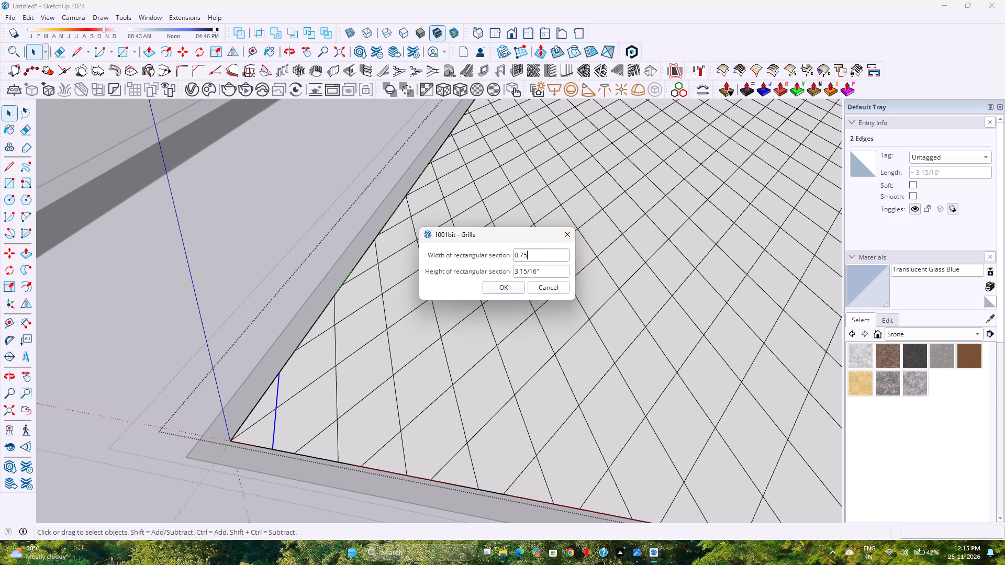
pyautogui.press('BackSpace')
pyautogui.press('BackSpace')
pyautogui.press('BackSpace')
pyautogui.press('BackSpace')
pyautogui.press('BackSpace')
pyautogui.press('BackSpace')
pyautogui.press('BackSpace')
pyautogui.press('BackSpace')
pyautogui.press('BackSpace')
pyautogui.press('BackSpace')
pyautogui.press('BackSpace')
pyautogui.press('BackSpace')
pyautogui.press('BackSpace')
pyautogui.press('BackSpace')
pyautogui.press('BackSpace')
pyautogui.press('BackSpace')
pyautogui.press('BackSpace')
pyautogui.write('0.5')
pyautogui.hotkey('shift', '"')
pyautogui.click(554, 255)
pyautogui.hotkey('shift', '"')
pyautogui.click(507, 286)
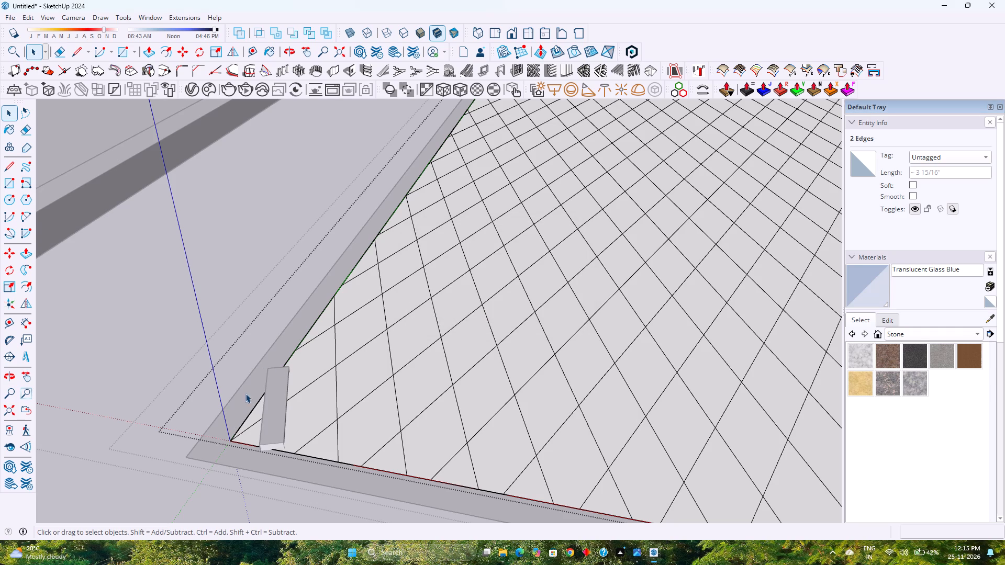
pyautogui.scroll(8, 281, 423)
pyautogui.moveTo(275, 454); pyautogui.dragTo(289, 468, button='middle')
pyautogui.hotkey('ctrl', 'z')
# Create a rectangular grille bar 0.5" wide and 1/2" high along the selected corner diagonal.
pyautogui.scroll(-2, 284, 451)
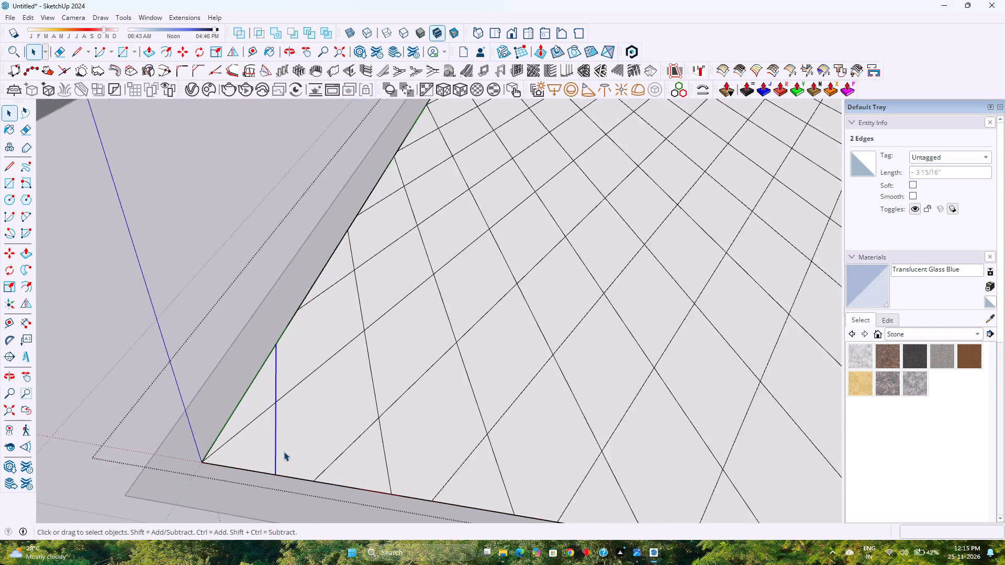
pyautogui.scroll(-2, 284, 451)
pyautogui.moveTo(284, 451); pyautogui.dragTo(280, 406, button='middle')
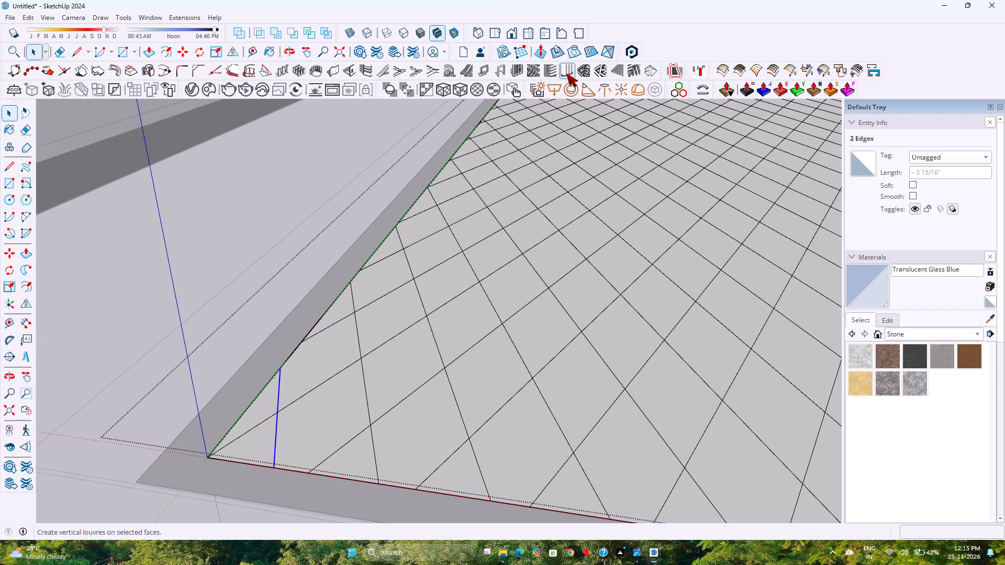
pyautogui.click(586, 69)
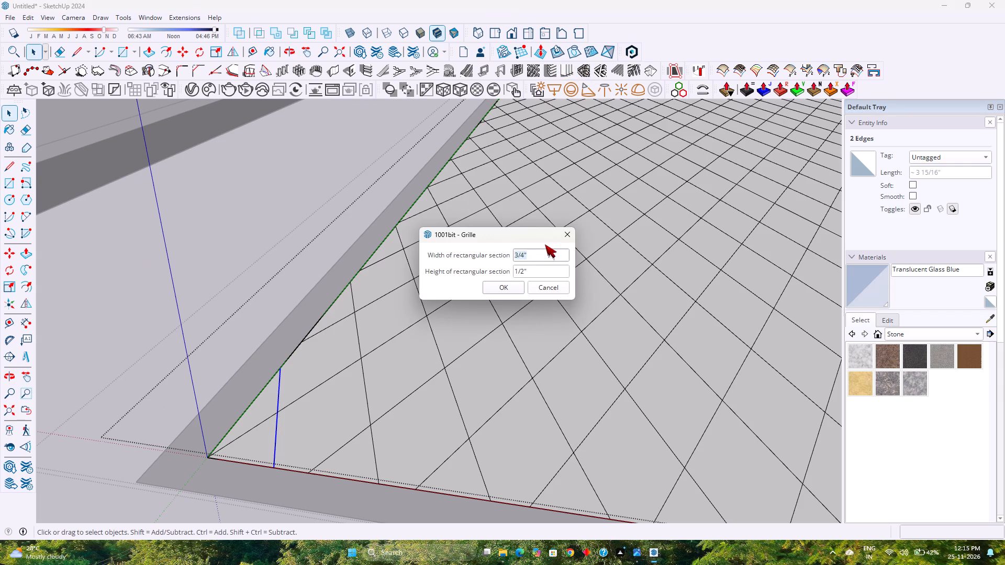
pyautogui.write('0.5')
pyautogui.hotkey('shift', '"')
pyautogui.press('Return')
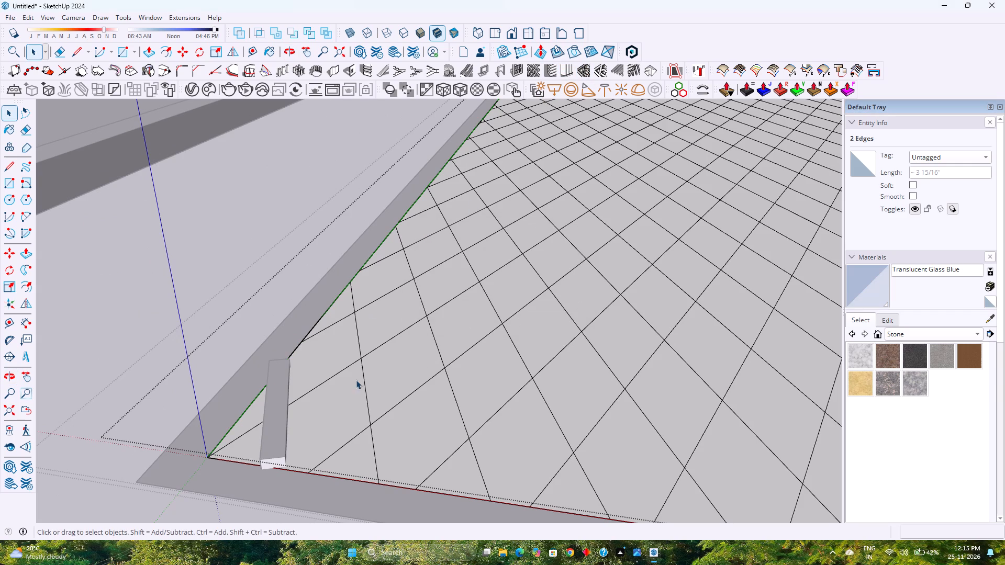
# Create rectangular grille bars with the same section along all segments of the next two parallel diagonals beside the first bar.
pyautogui.click(366, 393)
pyautogui.moveTo(283, 461); pyautogui.dragTo(297, 376, button='middle')
pyautogui.scroll(7, 277, 439)
pyautogui.middleClick(263, 458)
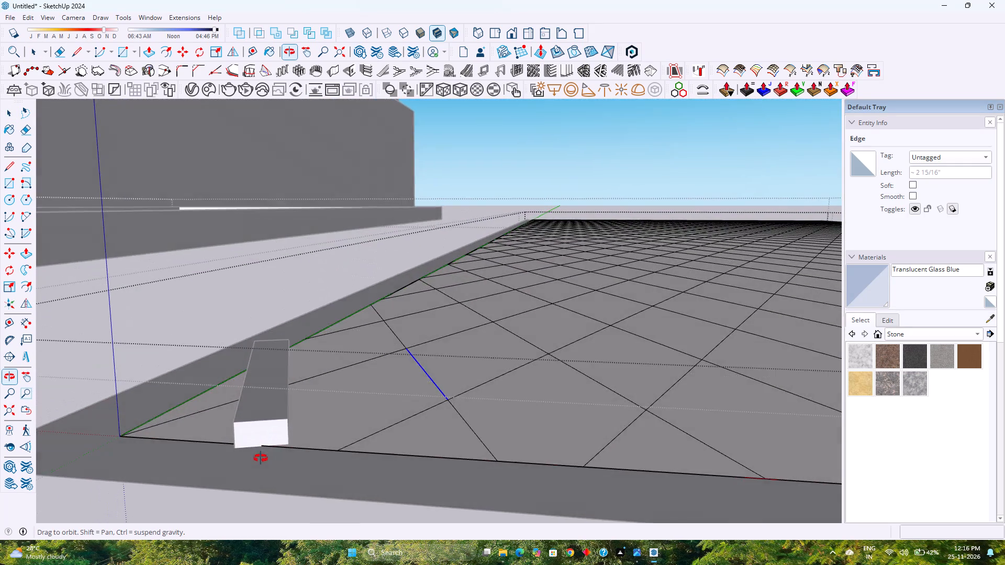
pyautogui.scroll(-10, 261, 458)
pyautogui.moveTo(276, 406); pyautogui.dragTo(266, 527, button='middle')
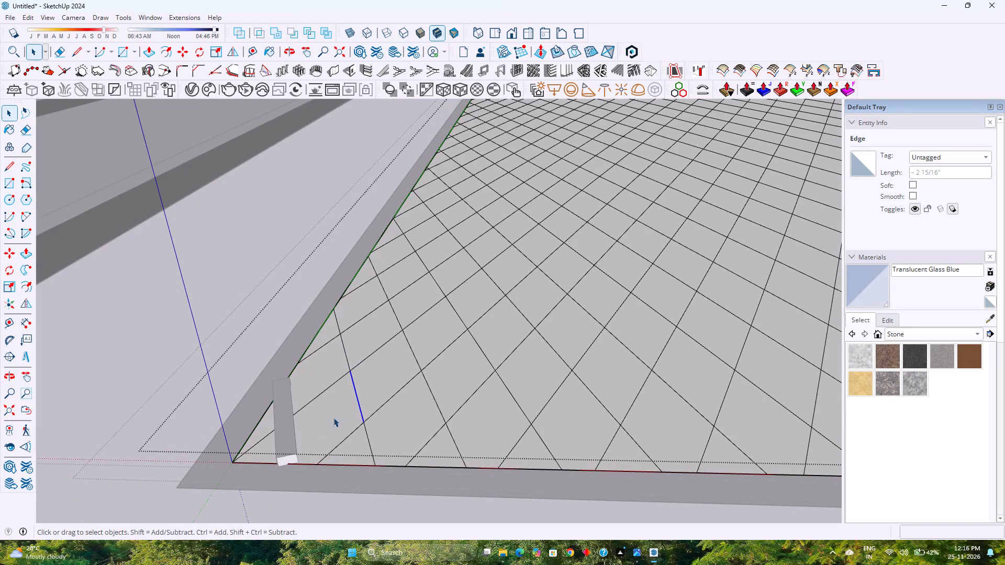
pyautogui.keyDown('ctrl'); pyautogui.click(372, 452); pyautogui.keyUp('ctrl')
pyautogui.keyDown('ctrl'); pyautogui.click(346, 355); pyautogui.keyUp('ctrl')
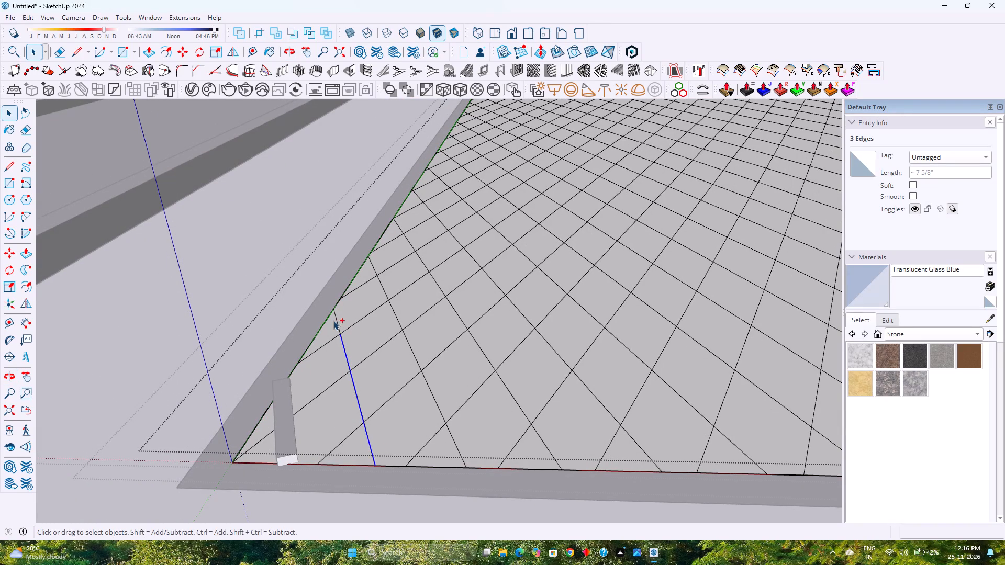
pyautogui.keyDown('ctrl'); pyautogui.click(337, 319); pyautogui.keyUp('ctrl')
pyautogui.keyDown('ctrl'); pyautogui.click(386, 290); pyautogui.keyUp('ctrl')
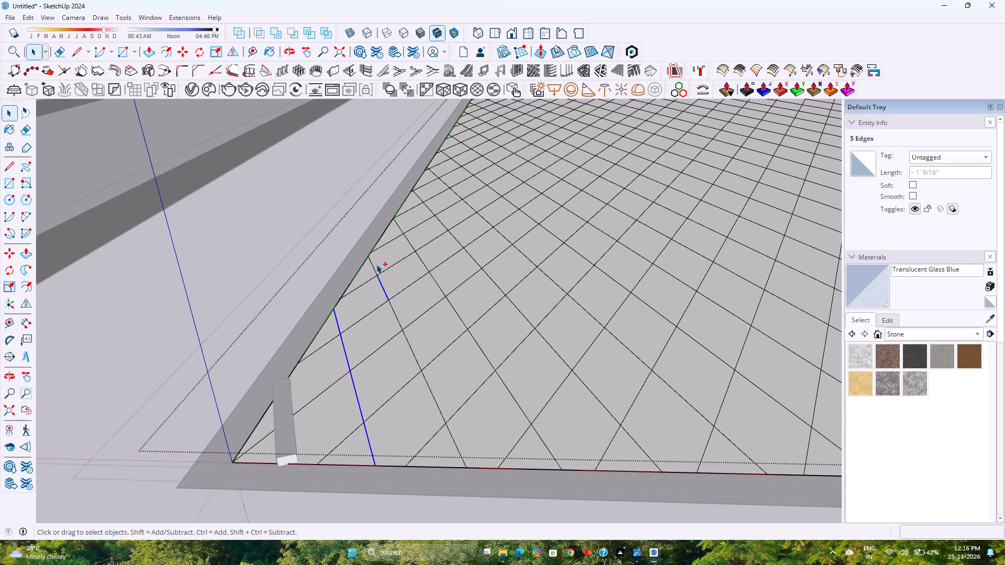
pyautogui.keyDown('ctrl'); pyautogui.click(372, 265); pyautogui.keyUp('ctrl')
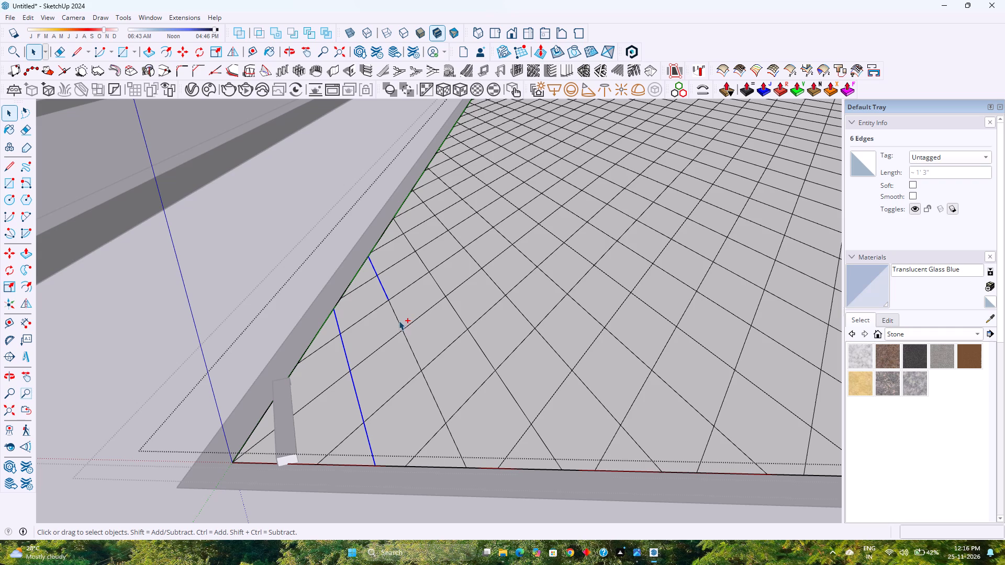
pyautogui.keyDown('ctrl'); pyautogui.click(398, 321); pyautogui.keyUp('ctrl')
pyautogui.keyDown('ctrl'); pyautogui.click(412, 349); pyautogui.keyUp('ctrl')
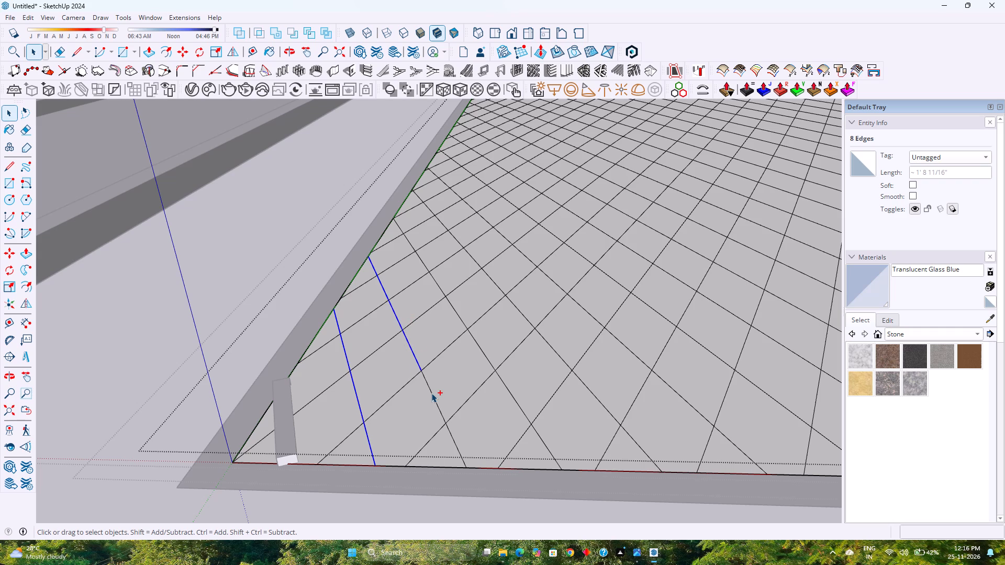
pyautogui.keyDown('ctrl'); pyautogui.click(431, 393); pyautogui.keyUp('ctrl')
pyautogui.keyDown('ctrl'); pyautogui.click(454, 443); pyautogui.keyUp('ctrl')
pyautogui.click(581, 69)
pyautogui.click(504, 285)
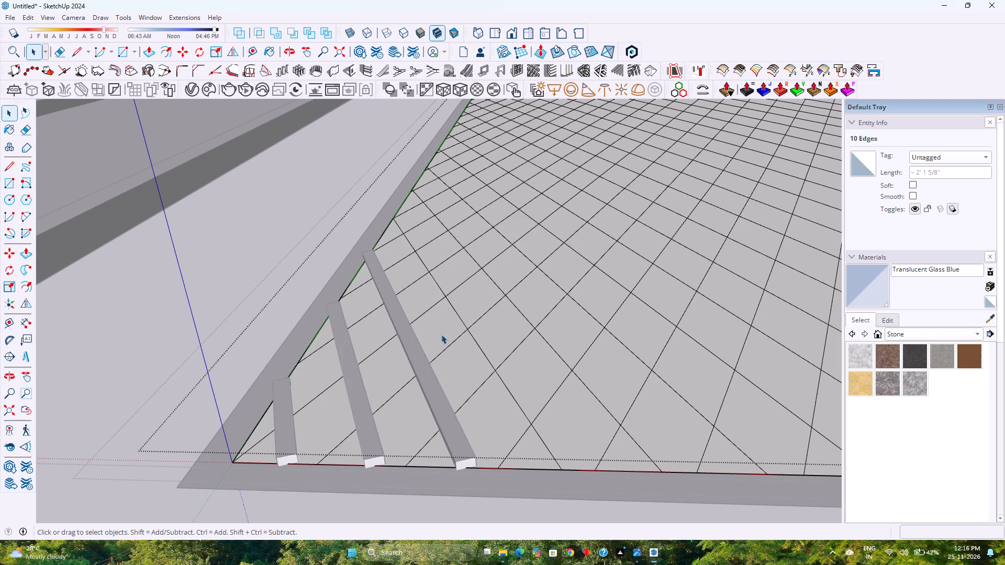
# Examine the three new grille bars from several angles against the rest of the lattice panel.
pyautogui.scroll(-3, 441, 339)
pyautogui.moveTo(438, 360); pyautogui.dragTo(373, 270, button='middle')
pyautogui.moveTo(370, 266); pyautogui.dragTo(368, 261, button='middle')
pyautogui.moveTo(367, 258); pyautogui.dragTo(360, 217, button='middle')
pyautogui.moveTo(360, 217); pyautogui.dragTo(357, 435, button='middle')
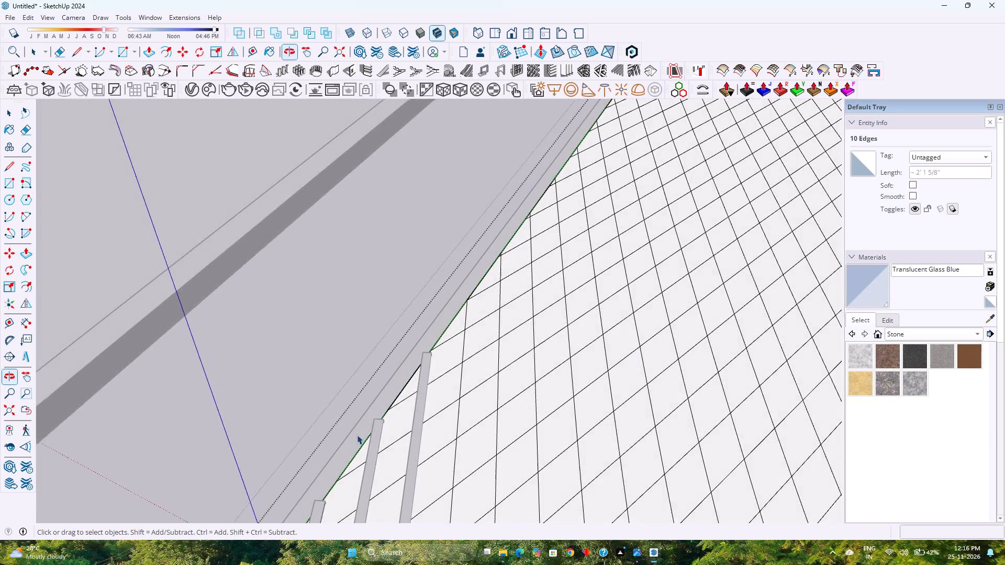
pyautogui.moveTo(357, 435); pyautogui.dragTo(356, 434, button='middle')
pyautogui.scroll(-4, 363, 419)
pyautogui.keyDown('shift'); pyautogui.moveTo(375, 427); pyautogui.dragTo(377, 259, button='middle'); pyautogui.keyUp('shift')
pyautogui.scroll(-7, 378, 256)
pyautogui.scroll(1, 378, 256)
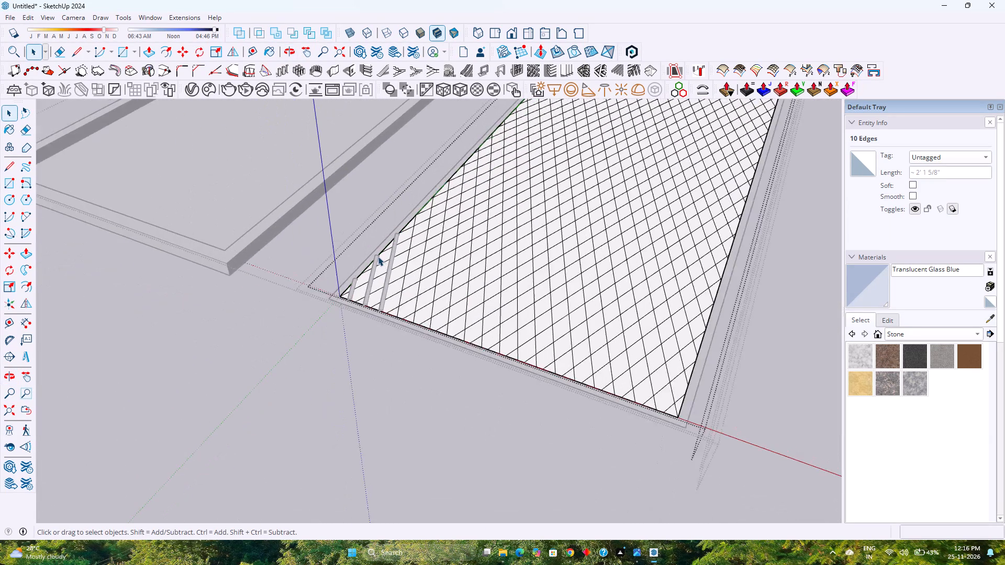
pyautogui.scroll(4, 378, 256)
pyautogui.moveTo(398, 285); pyautogui.dragTo(400, 439, button='middle')
pyautogui.middleClick(400, 439)
pyautogui.scroll(-2, 401, 388)
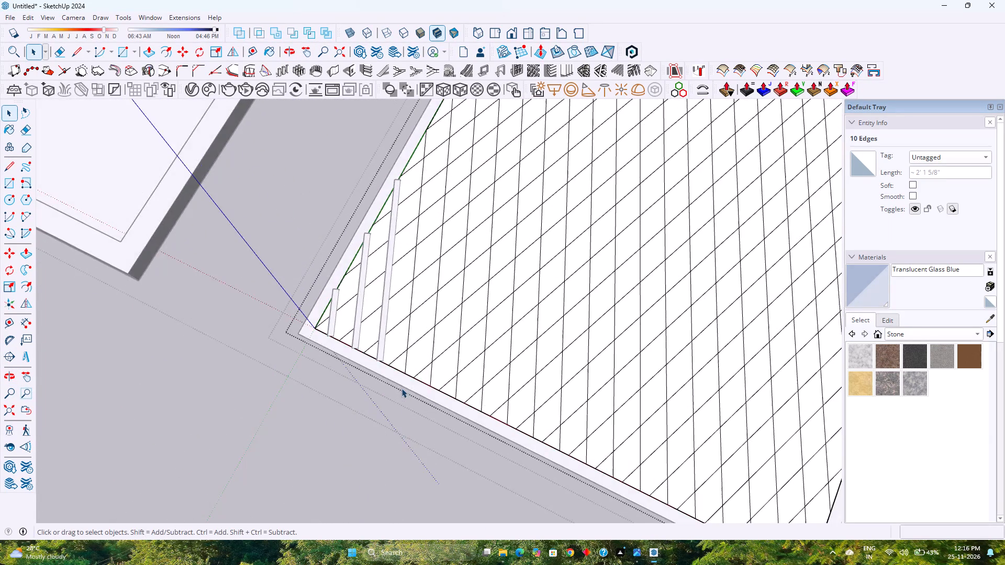
pyautogui.scroll(-11, 401, 388)
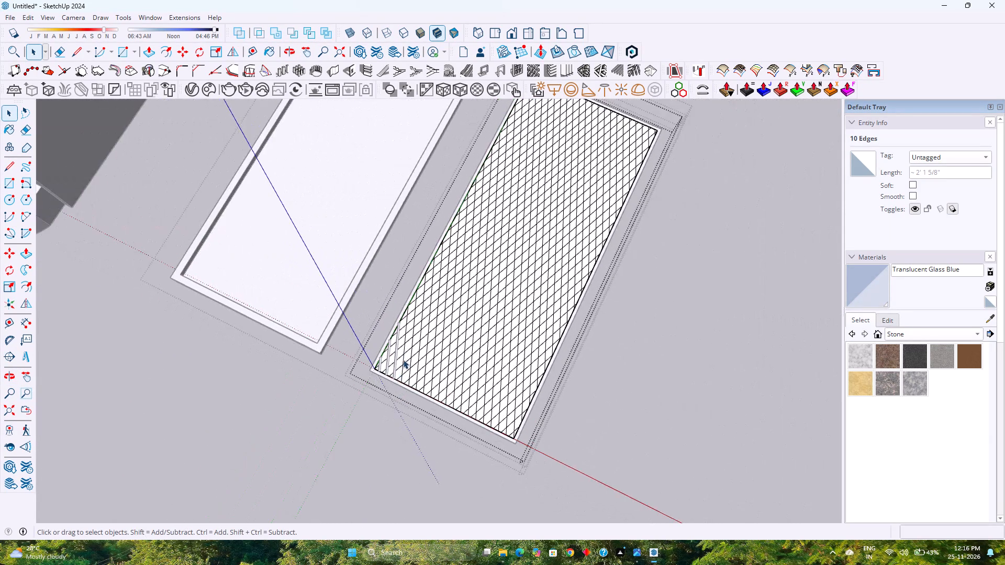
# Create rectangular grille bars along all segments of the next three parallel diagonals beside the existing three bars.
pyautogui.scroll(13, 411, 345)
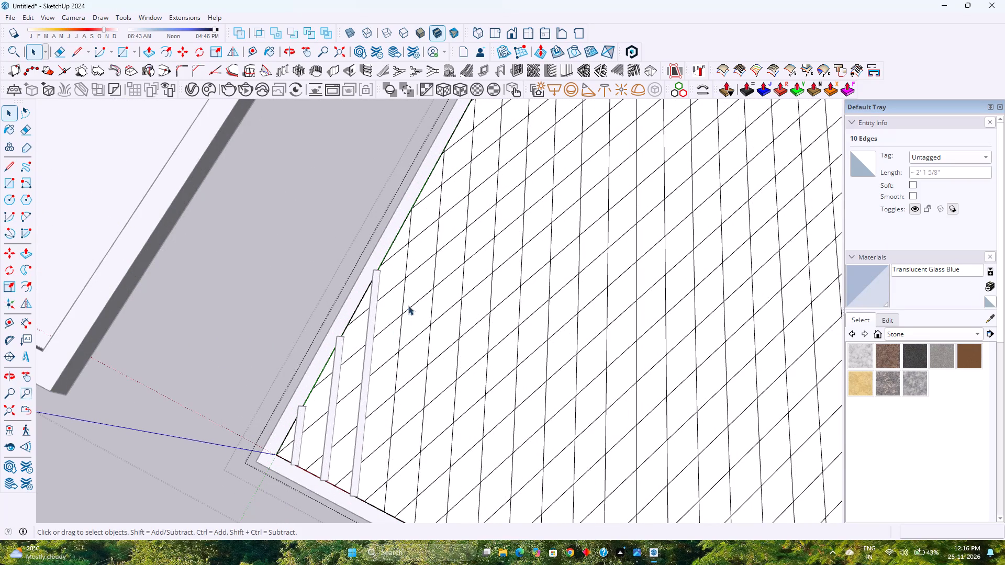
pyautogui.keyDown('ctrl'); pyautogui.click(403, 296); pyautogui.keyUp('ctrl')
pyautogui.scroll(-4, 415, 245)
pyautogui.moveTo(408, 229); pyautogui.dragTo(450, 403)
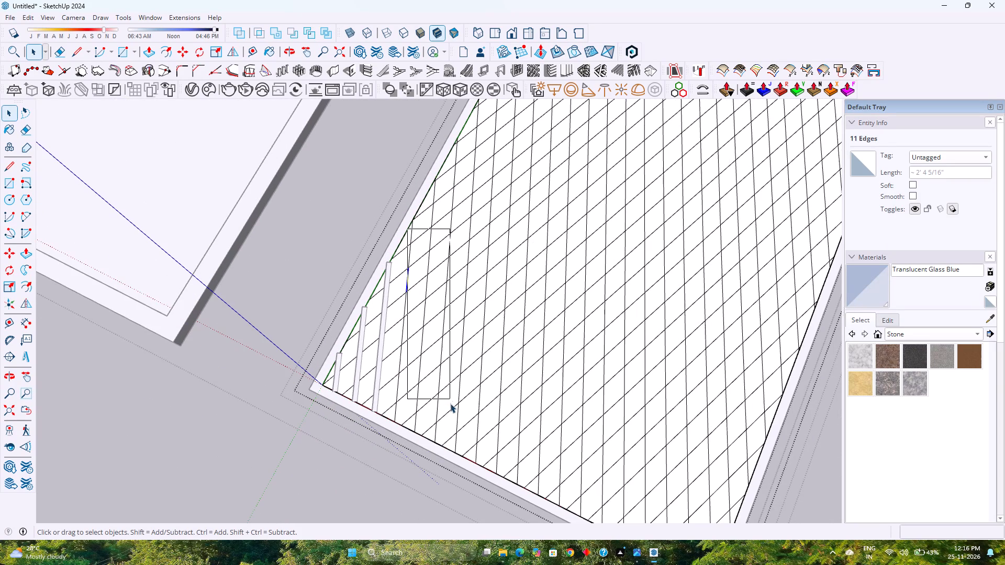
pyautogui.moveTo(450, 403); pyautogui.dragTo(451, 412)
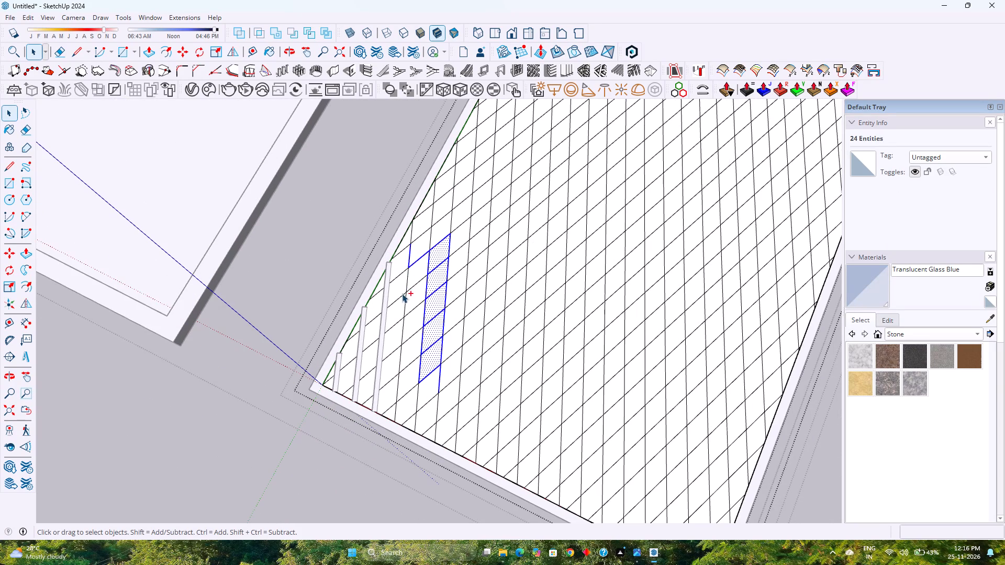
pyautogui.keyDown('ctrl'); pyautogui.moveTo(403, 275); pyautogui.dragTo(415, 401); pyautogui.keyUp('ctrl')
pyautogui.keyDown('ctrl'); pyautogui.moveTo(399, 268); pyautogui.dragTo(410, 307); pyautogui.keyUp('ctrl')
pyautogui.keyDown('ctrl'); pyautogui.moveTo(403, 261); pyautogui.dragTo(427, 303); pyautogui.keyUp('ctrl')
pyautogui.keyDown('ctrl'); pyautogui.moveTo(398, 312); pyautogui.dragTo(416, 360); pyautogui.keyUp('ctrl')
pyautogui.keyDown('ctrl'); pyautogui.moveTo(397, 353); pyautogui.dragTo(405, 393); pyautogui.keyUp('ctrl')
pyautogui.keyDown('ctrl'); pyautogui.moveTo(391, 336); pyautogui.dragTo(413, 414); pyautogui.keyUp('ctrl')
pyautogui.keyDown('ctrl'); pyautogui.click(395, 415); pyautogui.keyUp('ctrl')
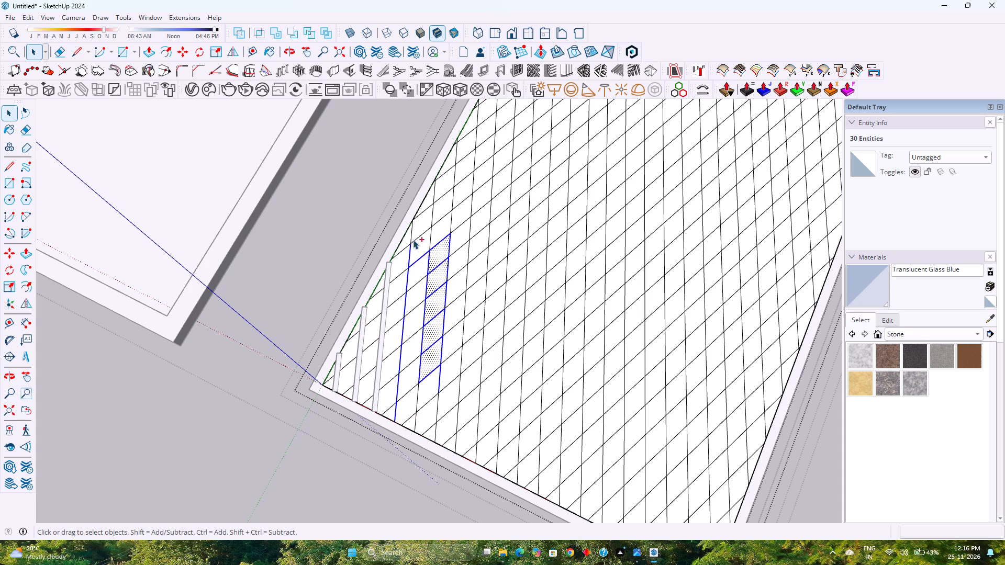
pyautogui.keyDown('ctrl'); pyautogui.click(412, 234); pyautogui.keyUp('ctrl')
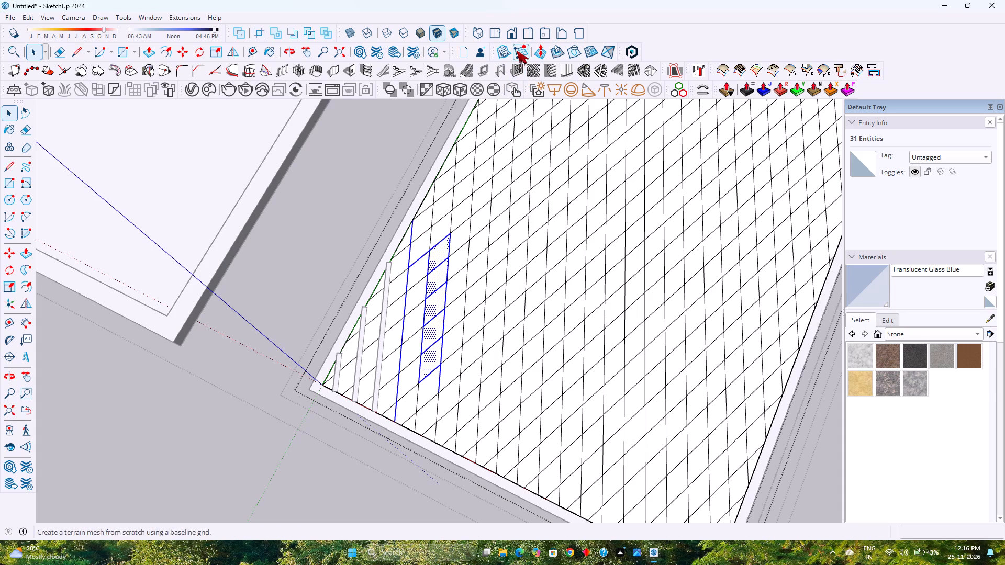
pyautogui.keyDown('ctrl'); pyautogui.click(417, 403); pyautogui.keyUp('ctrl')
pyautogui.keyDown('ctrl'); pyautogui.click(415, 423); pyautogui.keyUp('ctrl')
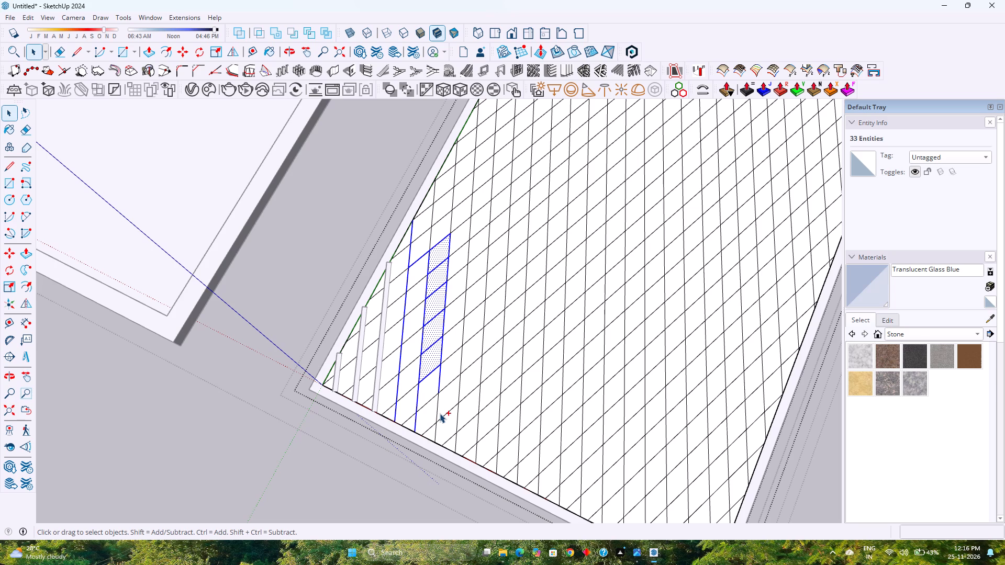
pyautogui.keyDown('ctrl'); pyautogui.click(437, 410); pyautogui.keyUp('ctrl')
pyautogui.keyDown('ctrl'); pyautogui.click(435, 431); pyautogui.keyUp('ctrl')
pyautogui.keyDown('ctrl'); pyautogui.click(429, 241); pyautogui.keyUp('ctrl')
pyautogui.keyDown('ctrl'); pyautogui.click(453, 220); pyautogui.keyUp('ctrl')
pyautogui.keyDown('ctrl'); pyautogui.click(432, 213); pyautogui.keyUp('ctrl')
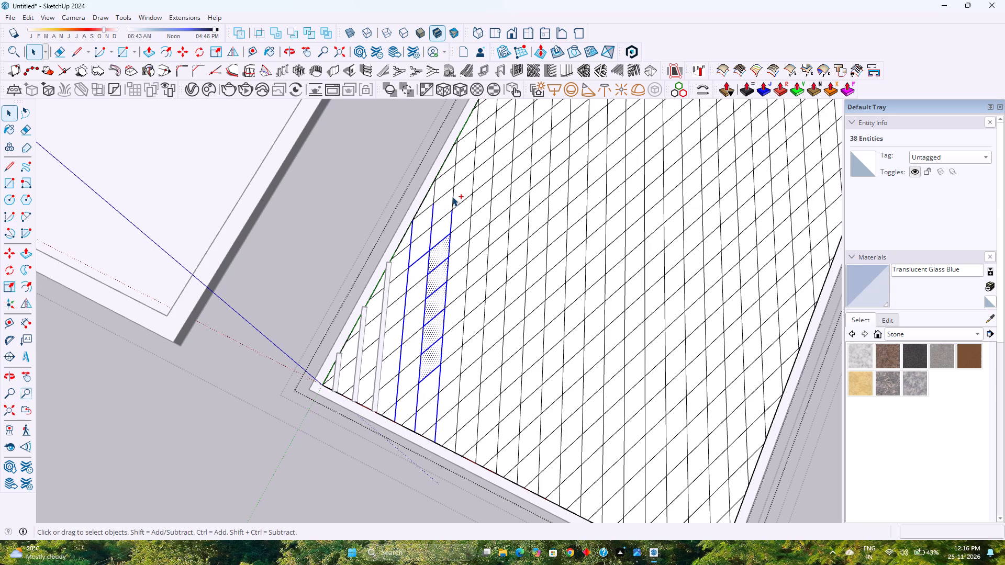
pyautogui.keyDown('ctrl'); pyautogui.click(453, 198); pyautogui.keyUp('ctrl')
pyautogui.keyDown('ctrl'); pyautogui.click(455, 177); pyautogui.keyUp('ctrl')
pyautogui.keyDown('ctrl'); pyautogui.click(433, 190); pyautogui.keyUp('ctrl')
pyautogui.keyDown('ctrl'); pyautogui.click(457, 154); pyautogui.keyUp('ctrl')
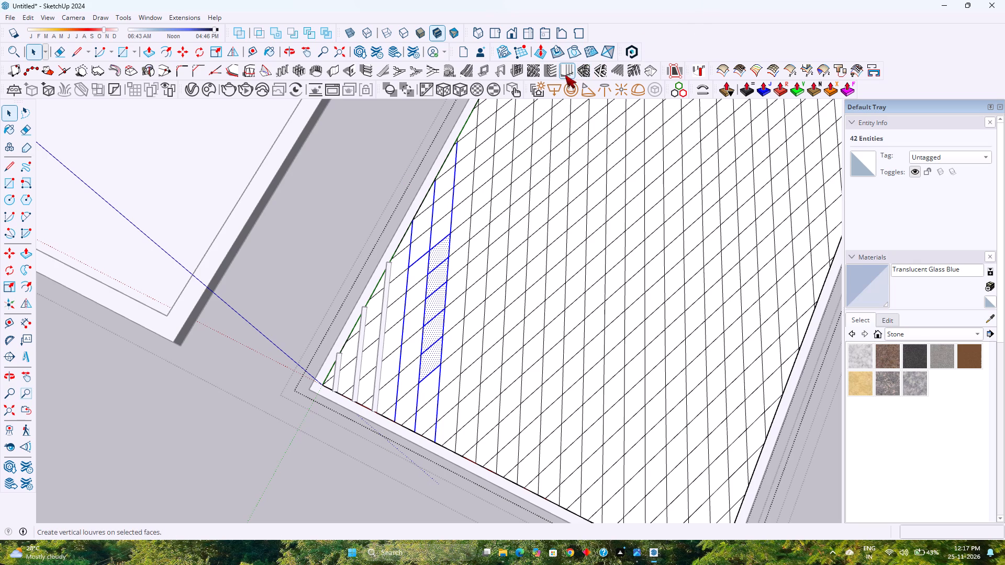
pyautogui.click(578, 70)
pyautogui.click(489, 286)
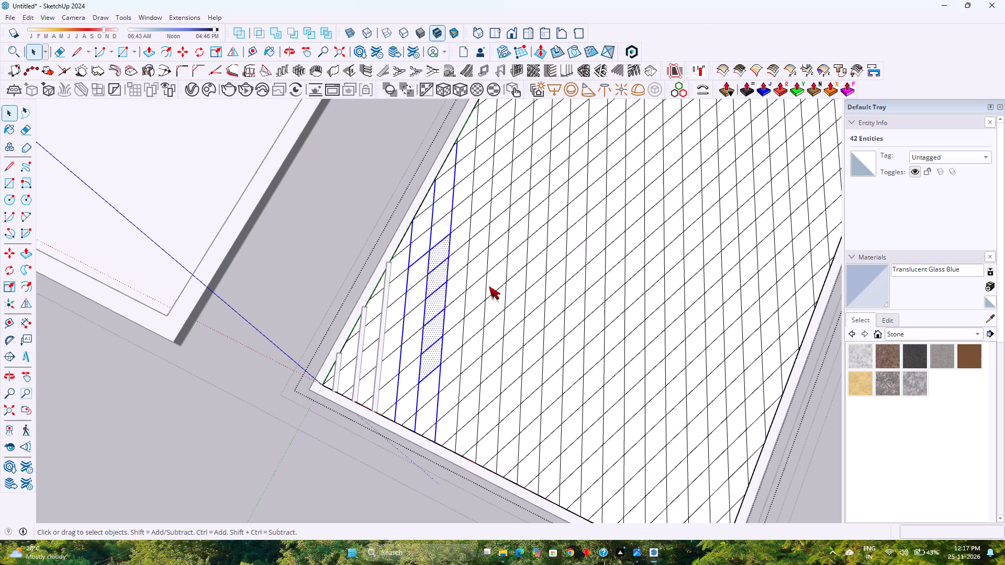
# Examine the row of grille bars at the panel corner from several angles, checking the selected diagonals and cells between them.
pyautogui.scroll(-3, 378, 385)
pyautogui.moveTo(402, 399); pyautogui.dragTo(443, 257, button='middle')
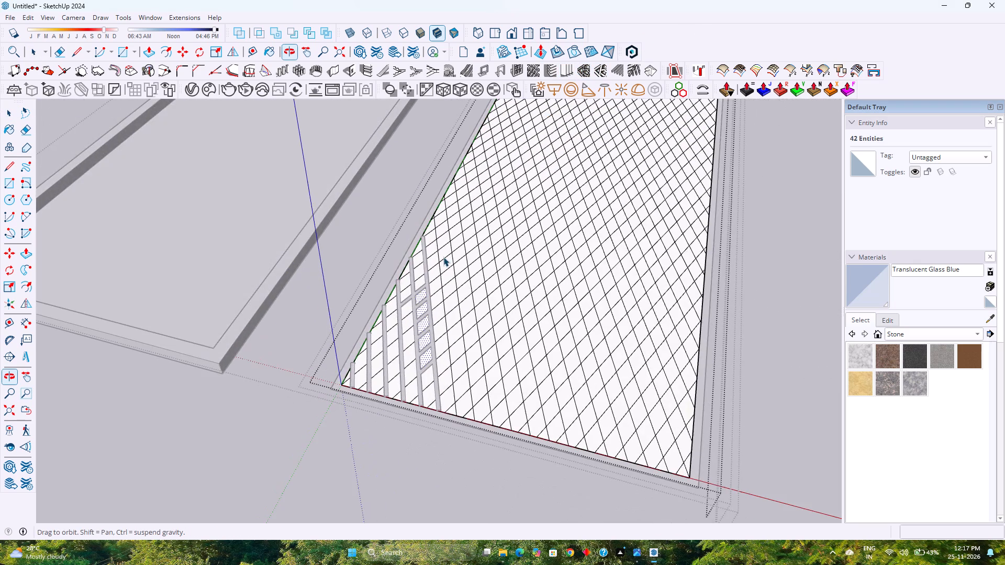
pyautogui.scroll(4, 445, 381)
pyautogui.moveTo(437, 385); pyautogui.dragTo(410, 414, button='middle')
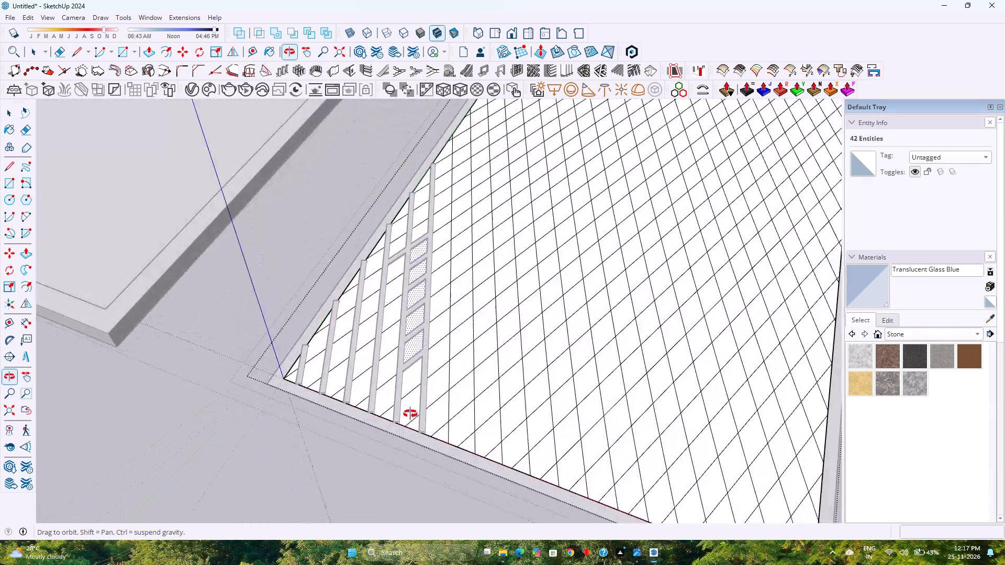
pyautogui.moveTo(410, 414); pyautogui.dragTo(409, 419, button='middle')
pyautogui.middleClick(408, 420)
pyautogui.middleClick(408, 421)
pyautogui.scroll(4, 403, 430)
pyautogui.moveTo(410, 342); pyautogui.dragTo(523, 477, button='middle')
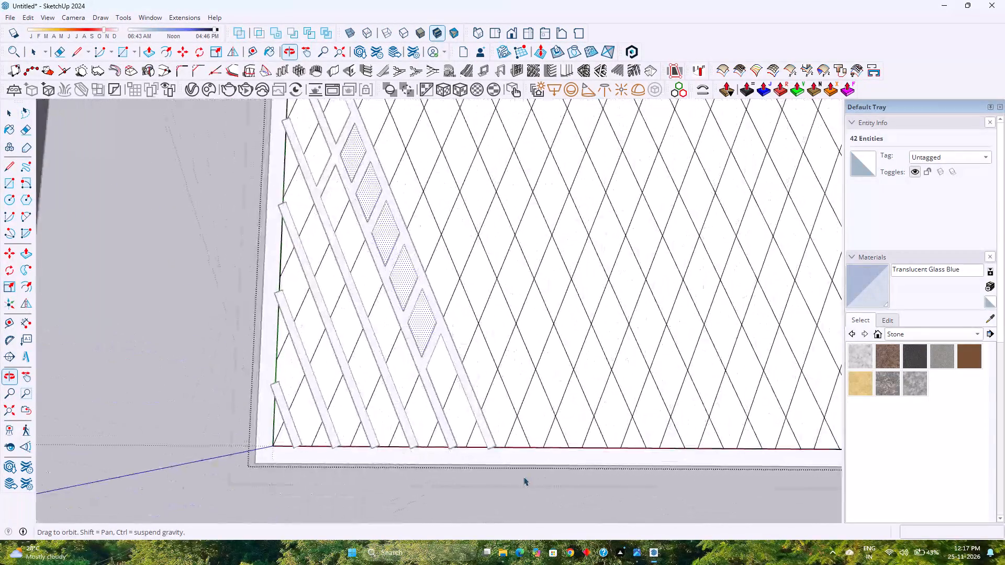
pyautogui.moveTo(523, 477); pyautogui.dragTo(524, 477, button='middle')
pyautogui.middleClick(523, 477)
pyautogui.scroll(-7, 494, 427)
pyautogui.moveTo(487, 440); pyautogui.dragTo(432, 245, button='middle')
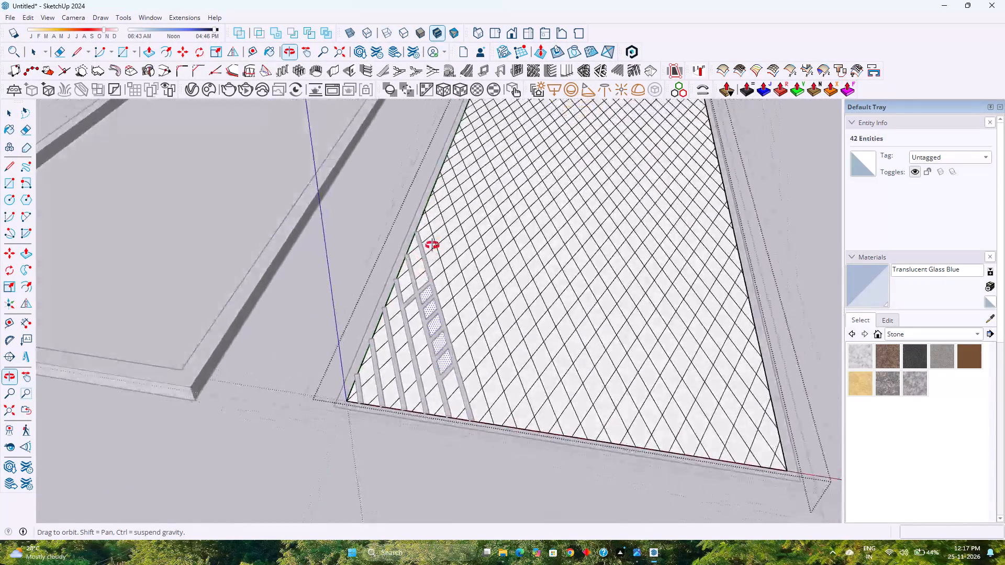
pyautogui.moveTo(432, 245); pyautogui.dragTo(435, 258, button='middle')
pyautogui.middleClick(435, 262)
pyautogui.scroll(11, 450, 388)
pyautogui.scroll(-4, 442, 375)
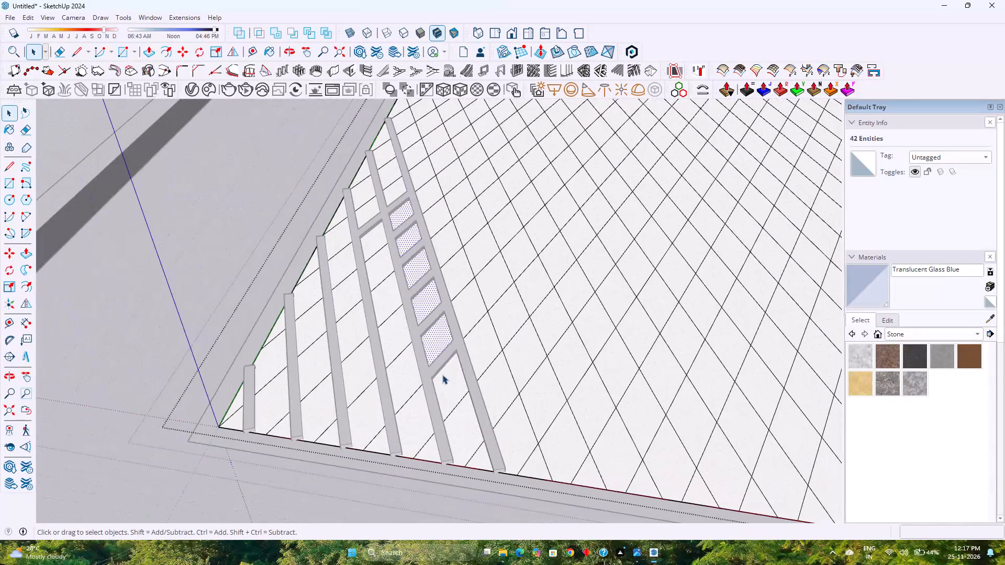
# Undo the grille bars on all six corner diagonals and clear the remaining selection of lattice lines.
pyautogui.hotkey('ctrl', 'z')
pyautogui.hotkey('ctrl', 'z')
pyautogui.hotkey('ctrl', 'z')
pyautogui.moveTo(450, 410); pyautogui.dragTo(543, 475, button='middle')
pyautogui.middleClick(543, 475)
pyautogui.scroll(-7, 445, 369)
pyautogui.scroll(2, 348, 211)
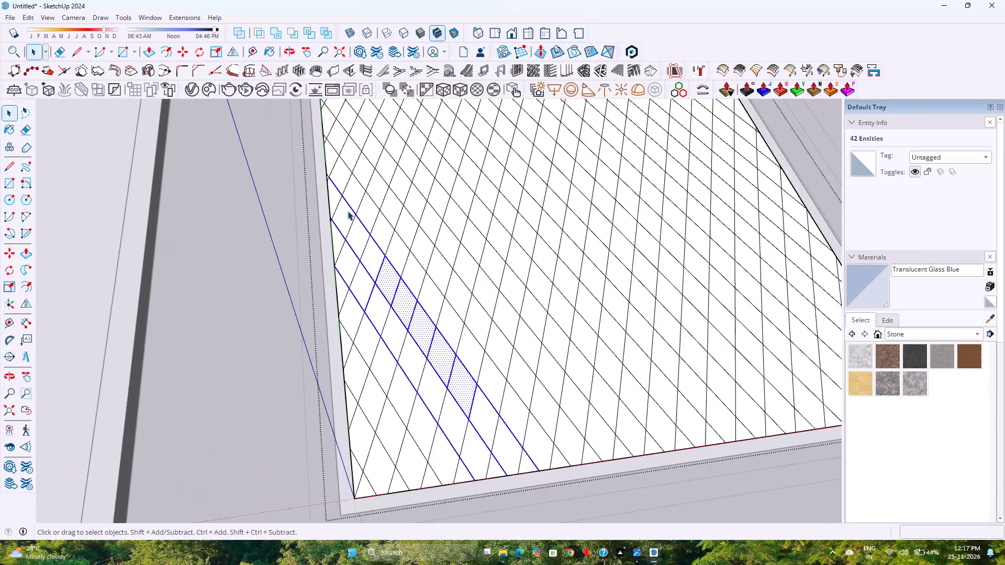
pyautogui.scroll(2, 348, 211)
pyautogui.keyDown('ctrl'); pyautogui.moveTo(330, 193); pyautogui.dragTo(354, 243); pyautogui.keyUp('ctrl')
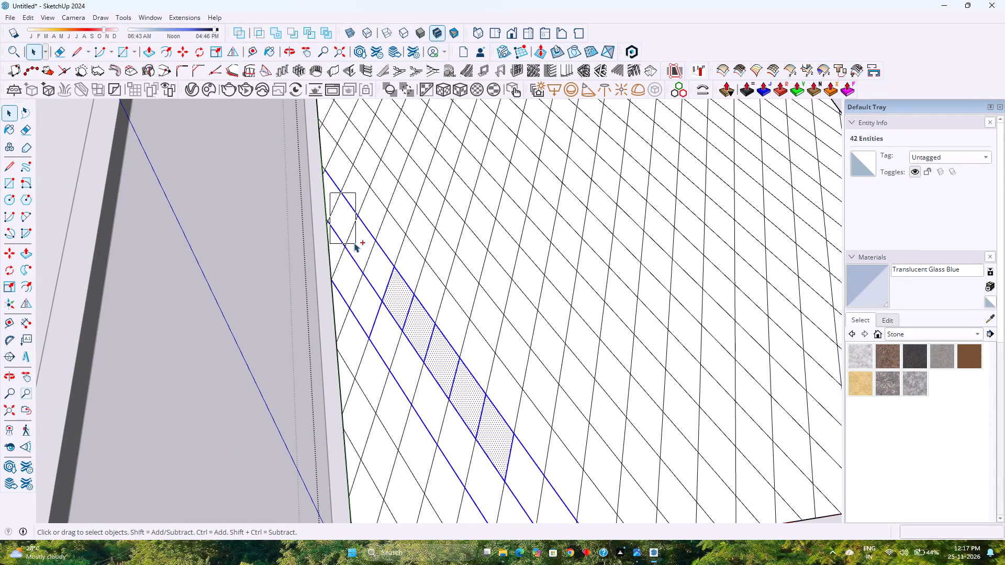
pyautogui.keyDown('ctrl'); pyautogui.moveTo(354, 243); pyautogui.dragTo(332, 224); pyautogui.keyUp('ctrl')
pyautogui.scroll(-4, 332, 224)
pyautogui.moveTo(438, 312); pyautogui.dragTo(406, 312, button='middle')
pyautogui.middleClick(406, 312)
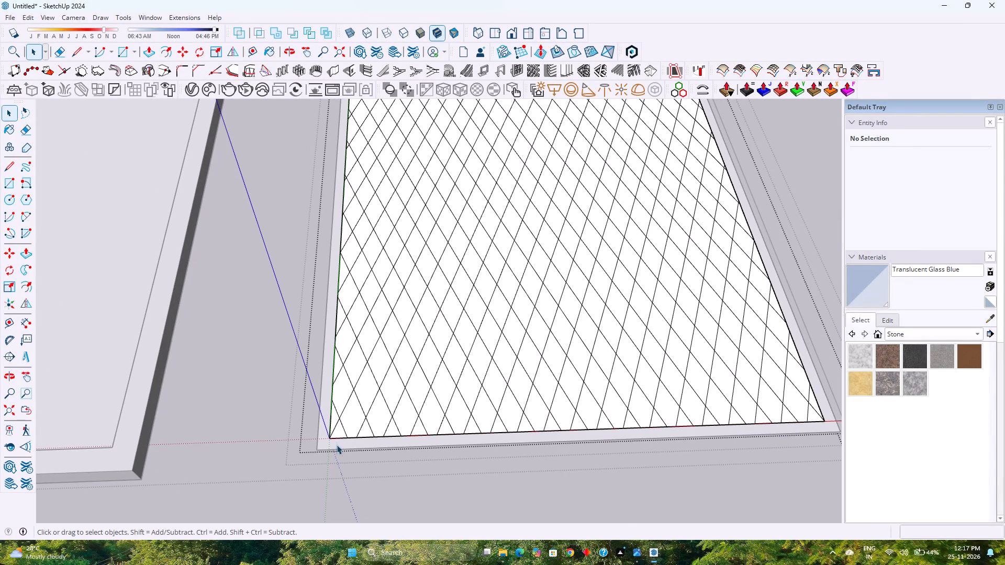
# Create a rectangular-section grille from all lattice edges in a full-width band along the panel's lower end, including its border edges.
pyautogui.keyDown('ctrl'); pyautogui.moveTo(337, 361); pyautogui.dragTo(378, 394); pyautogui.keyUp('ctrl')
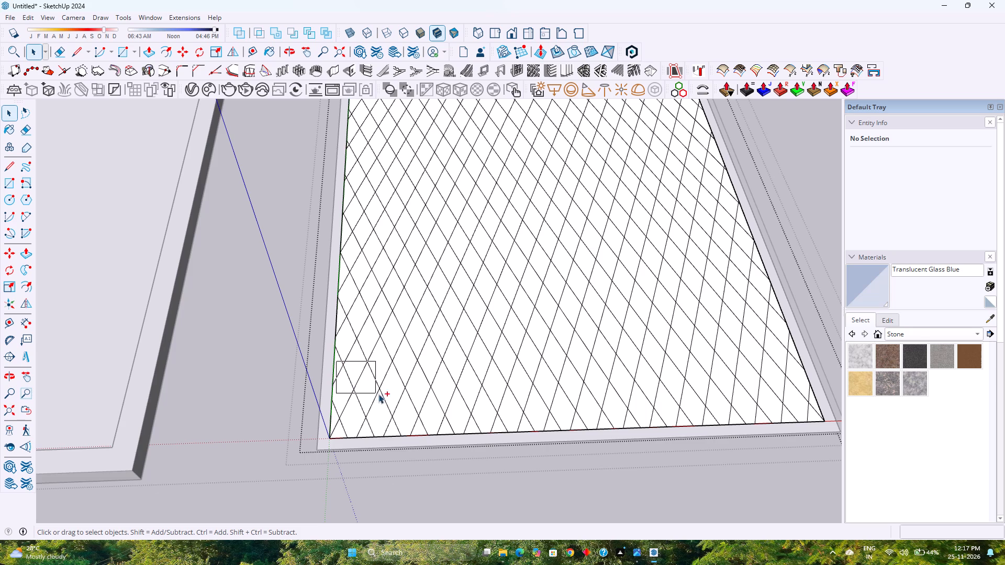
pyautogui.keyDown('ctrl'); pyautogui.moveTo(378, 394); pyautogui.dragTo(570, 424); pyautogui.keyUp('ctrl')
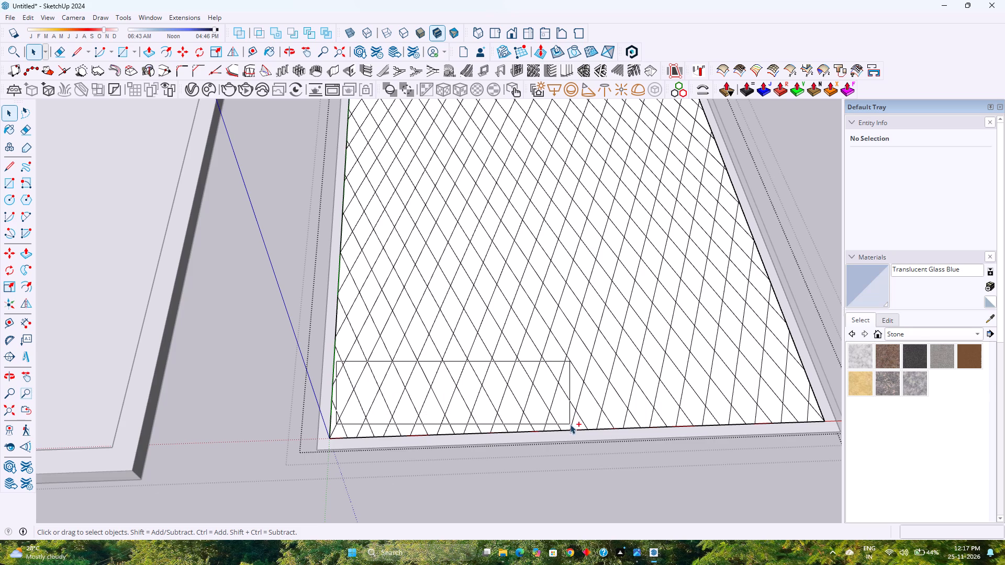
pyautogui.keyDown('ctrl'); pyautogui.moveTo(570, 424); pyautogui.dragTo(573, 428); pyautogui.keyUp('ctrl')
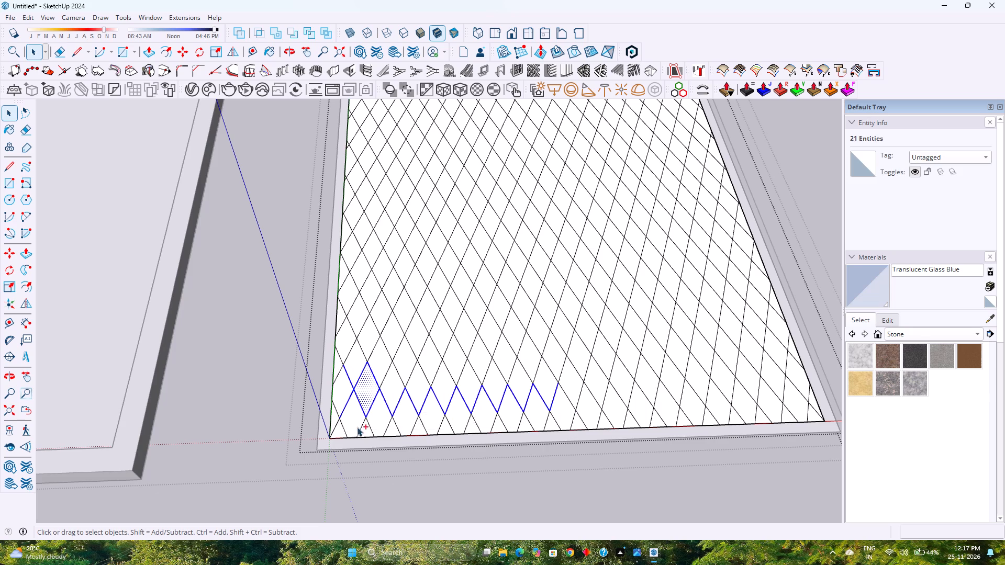
pyautogui.keyDown('ctrl'); pyautogui.moveTo(409, 428); pyautogui.dragTo(379, 430, button='middle'); pyautogui.keyUp('ctrl')
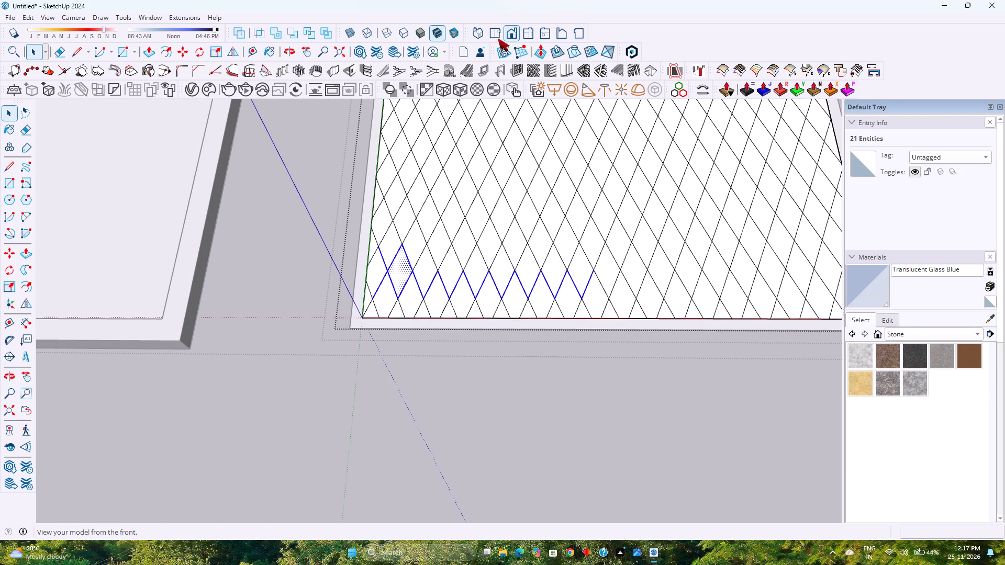
pyautogui.click(496, 38)
pyautogui.scroll(-10, 408, 313)
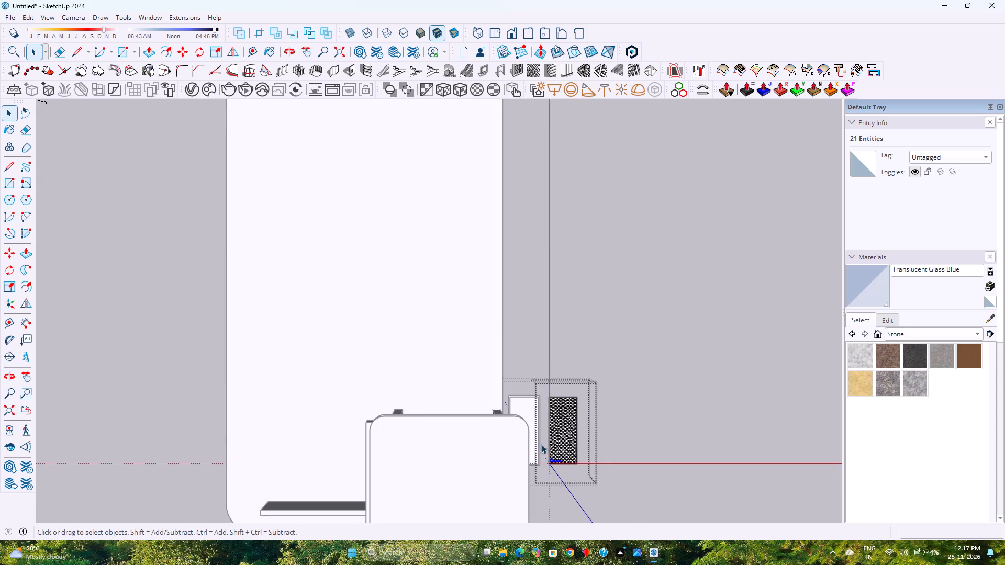
pyautogui.scroll(20, 565, 464)
pyautogui.scroll(5, 565, 464)
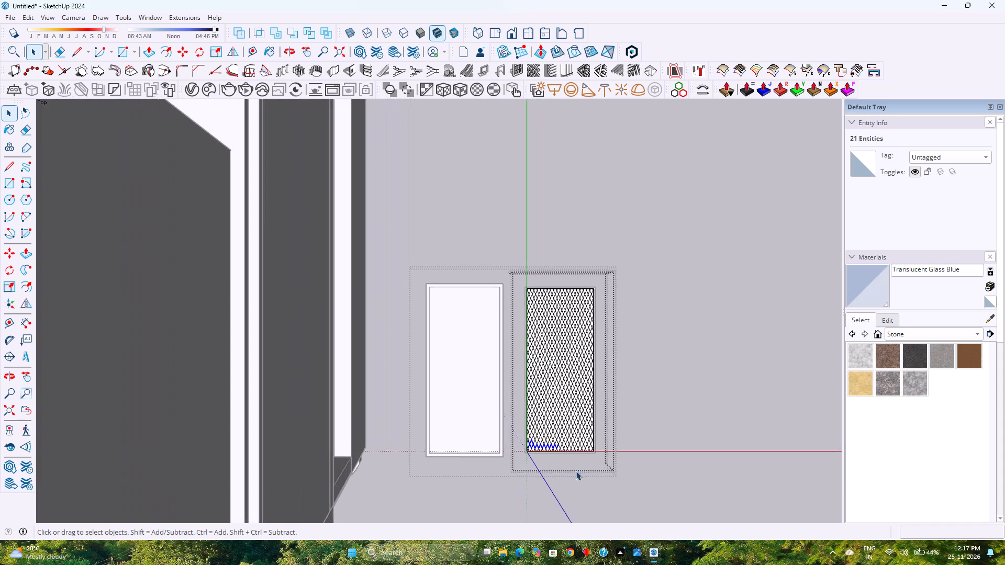
pyautogui.scroll(20, 576, 471)
pyautogui.scroll(6, 576, 471)
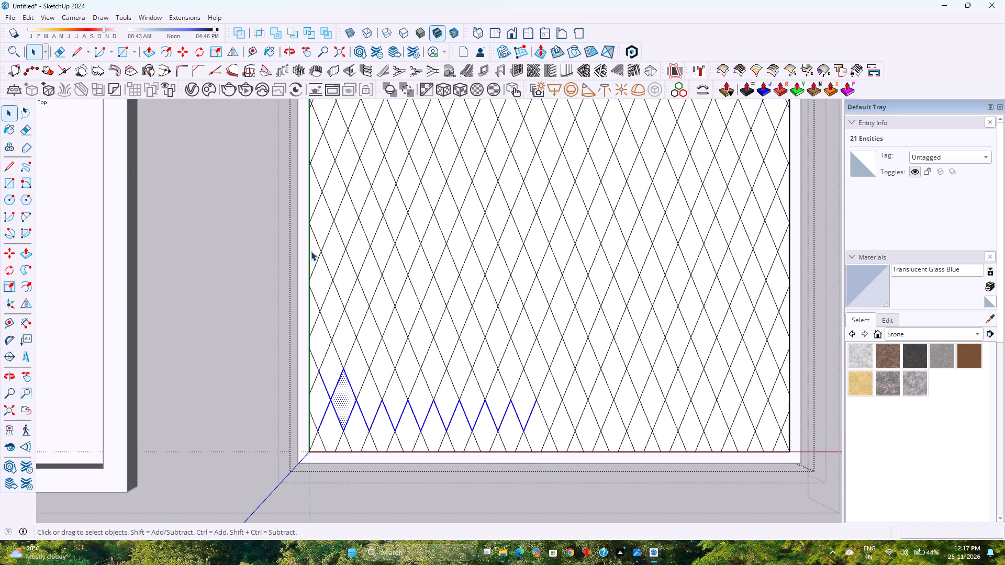
pyautogui.moveTo(312, 251); pyautogui.dragTo(785, 443)
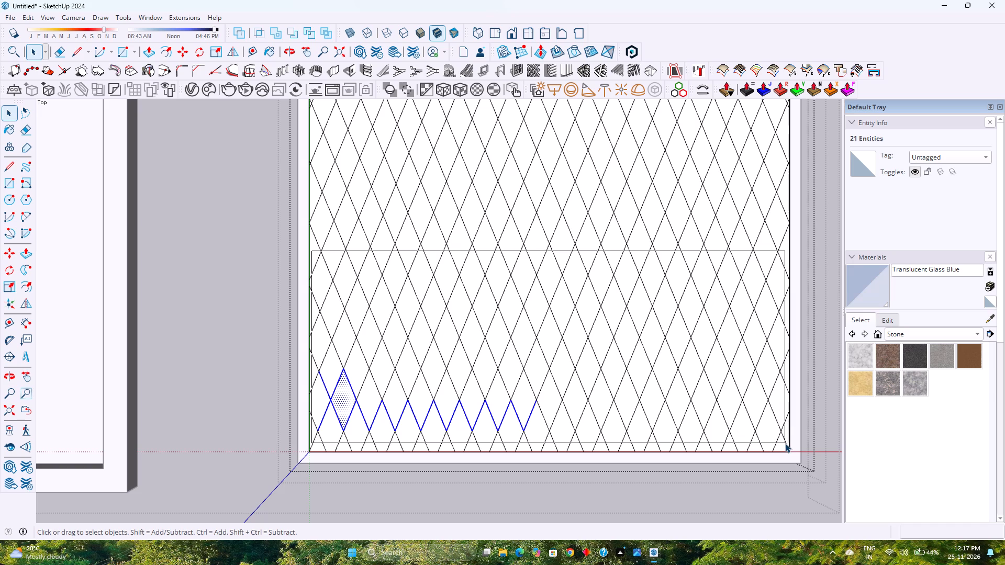
pyautogui.moveTo(785, 443); pyautogui.dragTo(788, 450)
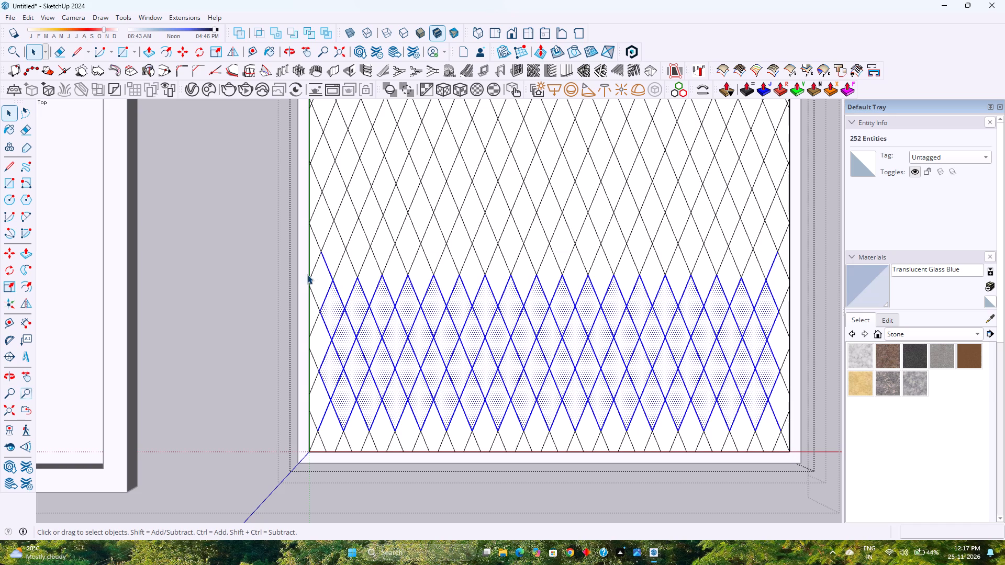
pyautogui.moveTo(301, 275); pyautogui.dragTo(796, 457)
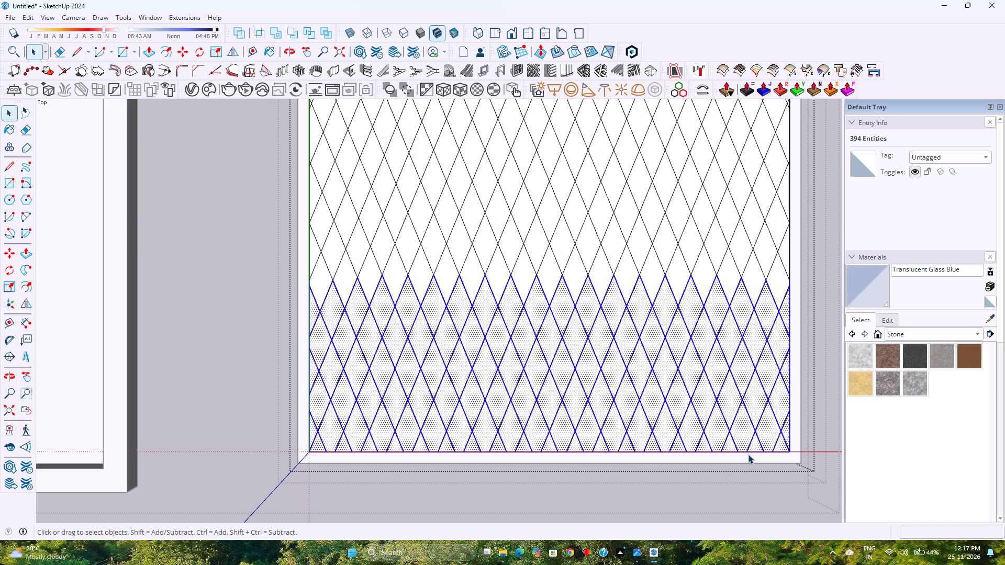
pyautogui.click(587, 74)
pyautogui.click(504, 293)
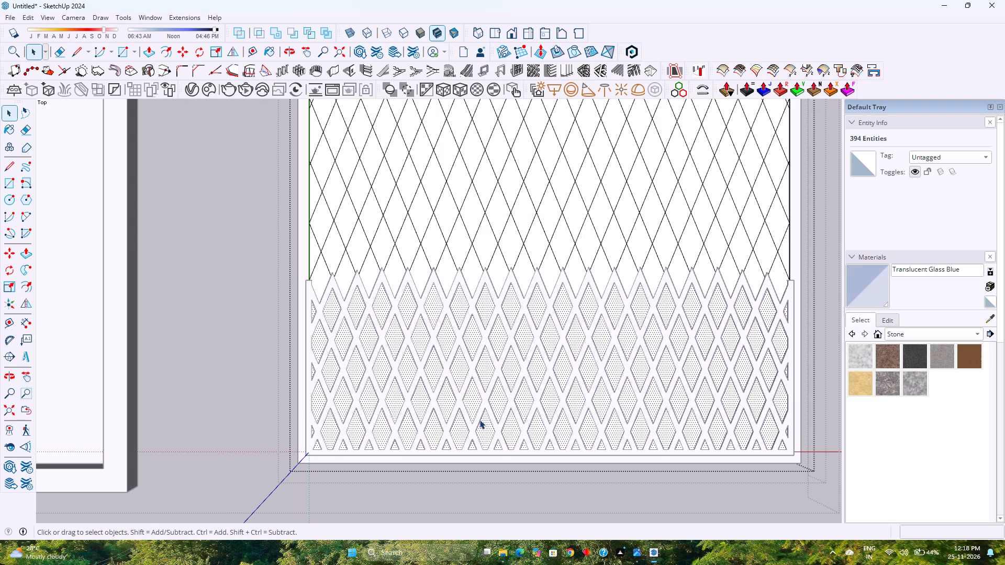
# Examine the new grille band from above and at a low angle against the remaining flat lattice lines.
pyautogui.scroll(-5, 485, 428)
pyautogui.scroll(5, 538, 405)
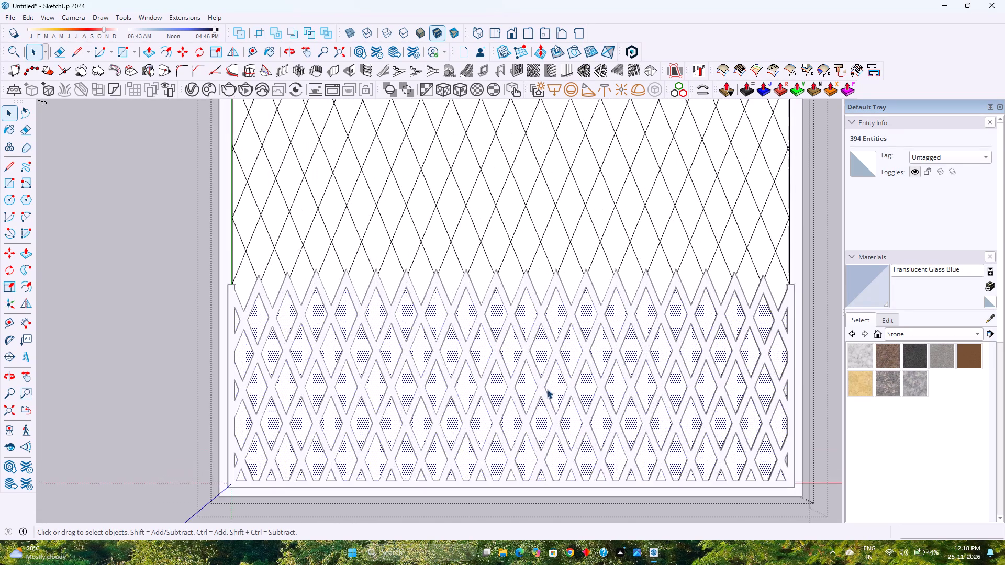
pyautogui.scroll(4, 547, 389)
pyautogui.keyDown('shift'); pyautogui.moveTo(558, 368); pyautogui.dragTo(487, 449, button='middle'); pyautogui.keyUp('shift')
pyautogui.keyDown('shift'); pyautogui.middleClick(487, 449); pyautogui.keyUp('shift')
pyautogui.scroll(-3, 486, 430)
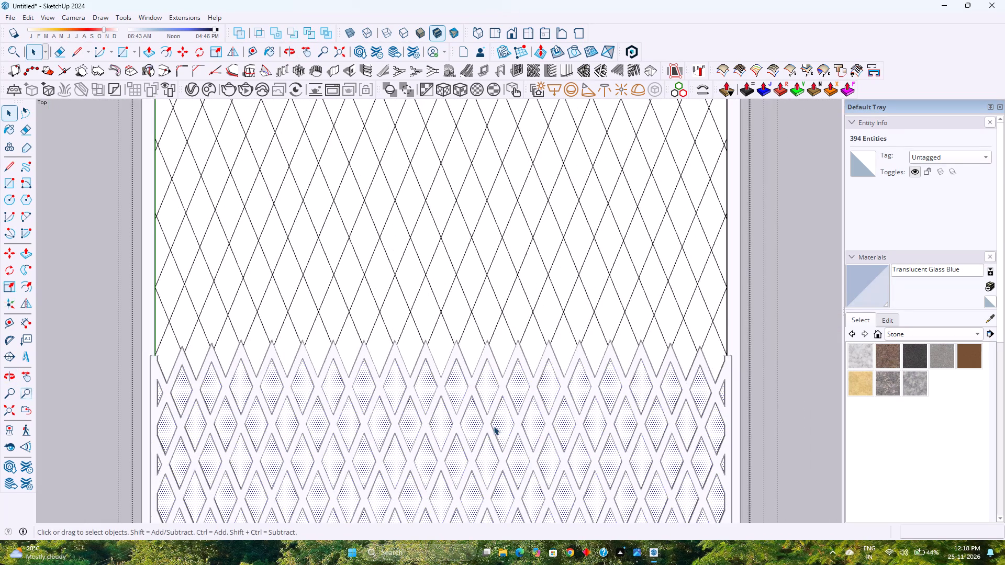
pyautogui.moveTo(492, 430); pyautogui.dragTo(348, 218, button='middle')
pyautogui.moveTo(386, 396); pyautogui.dragTo(452, 223, button='middle')
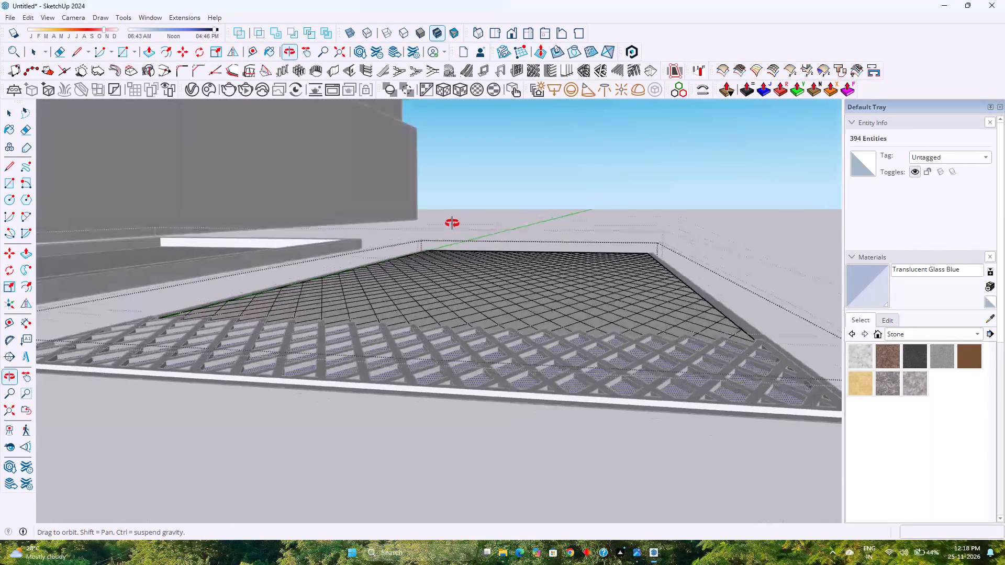
pyautogui.moveTo(452, 223); pyautogui.dragTo(493, 440, button='middle')
pyautogui.scroll(-8, 496, 431)
pyautogui.moveTo(476, 385); pyautogui.dragTo(485, 502, button='middle')
pyautogui.middleClick(485, 502)
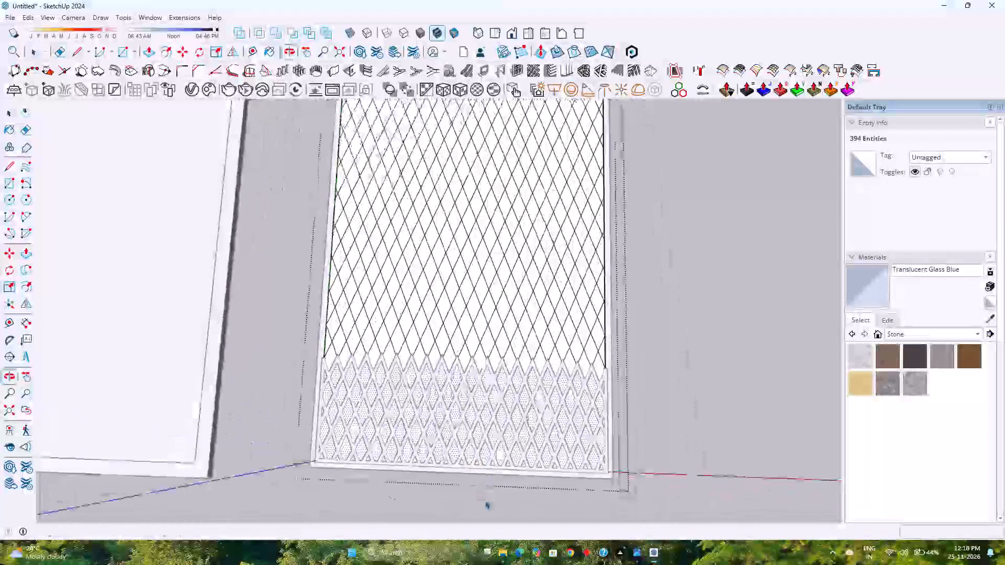
# Create a rectangular grille with 1/2" width and 1/2" height from the full-width band of lattice edges adjoining the finished band.
pyautogui.scroll(4, 500, 370)
pyautogui.keyDown('shift'); pyautogui.moveTo(501, 365); pyautogui.dragTo(486, 455, button='middle'); pyautogui.keyUp('shift')
pyautogui.scroll(-4, 480, 435)
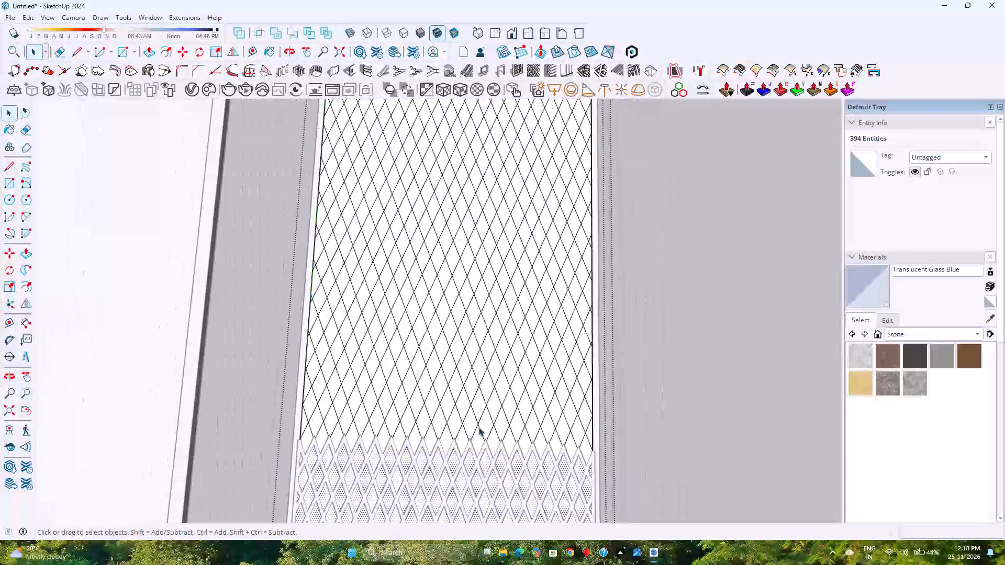
pyautogui.moveTo(481, 423); pyautogui.dragTo(488, 456, button='middle')
pyautogui.scroll(-3, 486, 442)
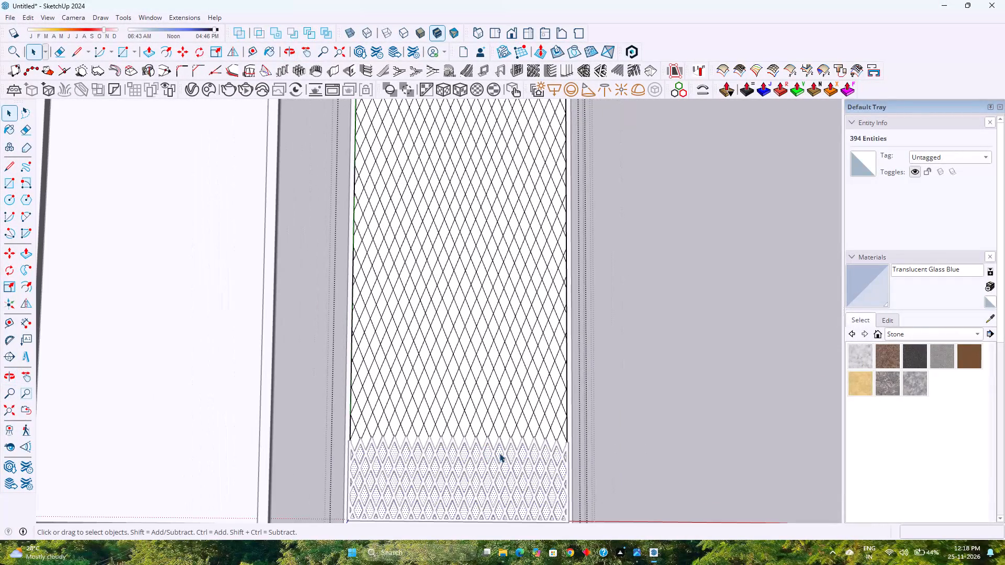
pyautogui.keyDown('shift'); pyautogui.moveTo(497, 432); pyautogui.dragTo(442, 447, button='middle'); pyautogui.keyUp('shift')
pyautogui.keyDown('shift'); pyautogui.middleClick(442, 447); pyautogui.keyUp('shift')
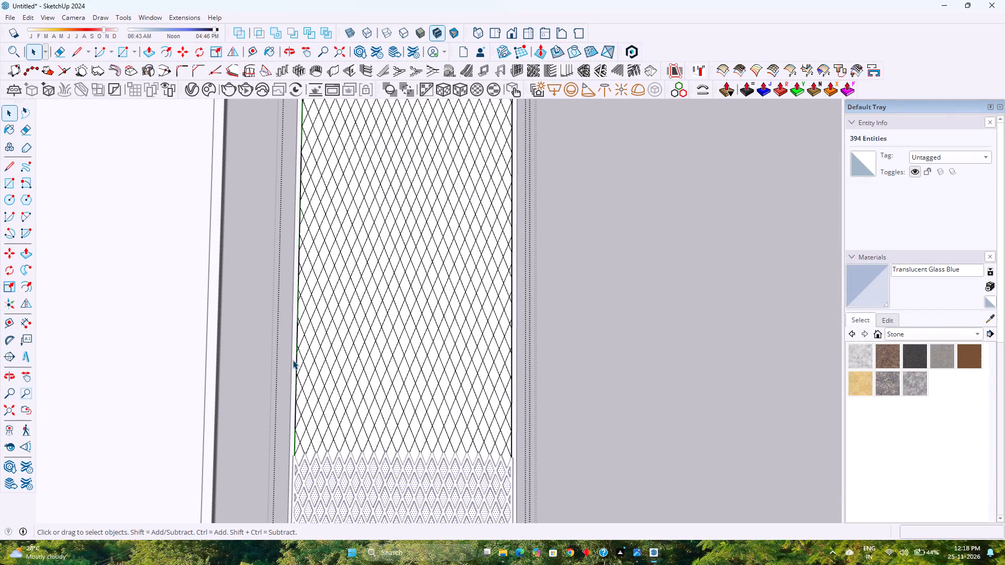
pyautogui.moveTo(293, 360); pyautogui.dragTo(518, 457)
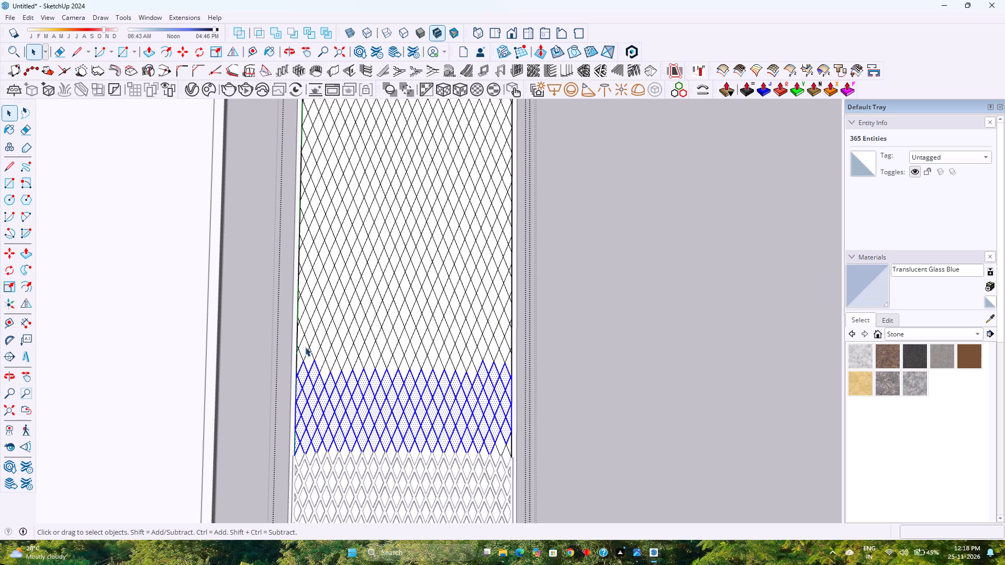
pyautogui.keyDown('ctrl'); pyautogui.moveTo(297, 354); pyautogui.dragTo(496, 392); pyautogui.keyUp('ctrl')
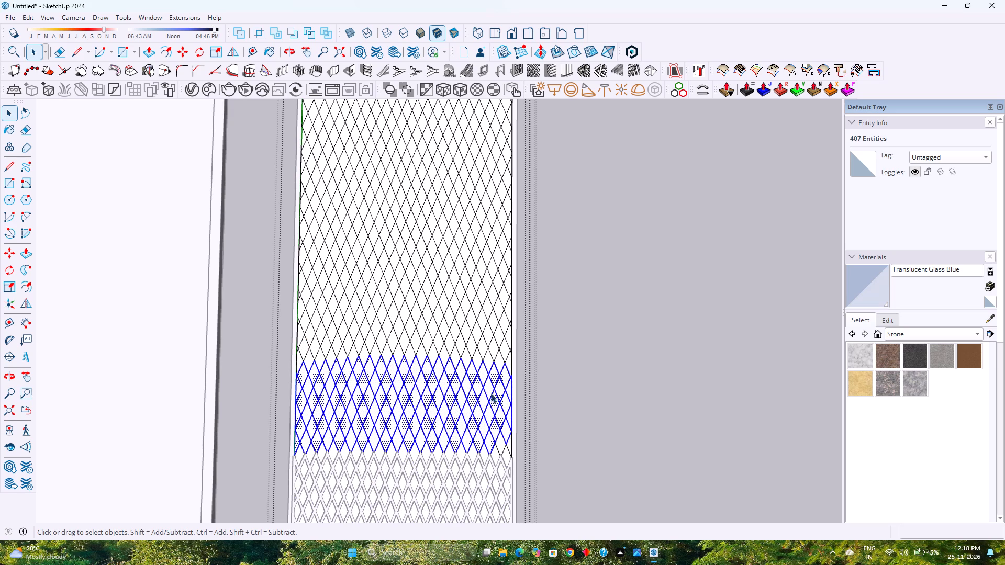
pyautogui.keyDown('ctrl'); pyautogui.moveTo(489, 433); pyautogui.dragTo(529, 462); pyautogui.keyUp('ctrl')
pyautogui.click(584, 70)
pyautogui.click(511, 286)
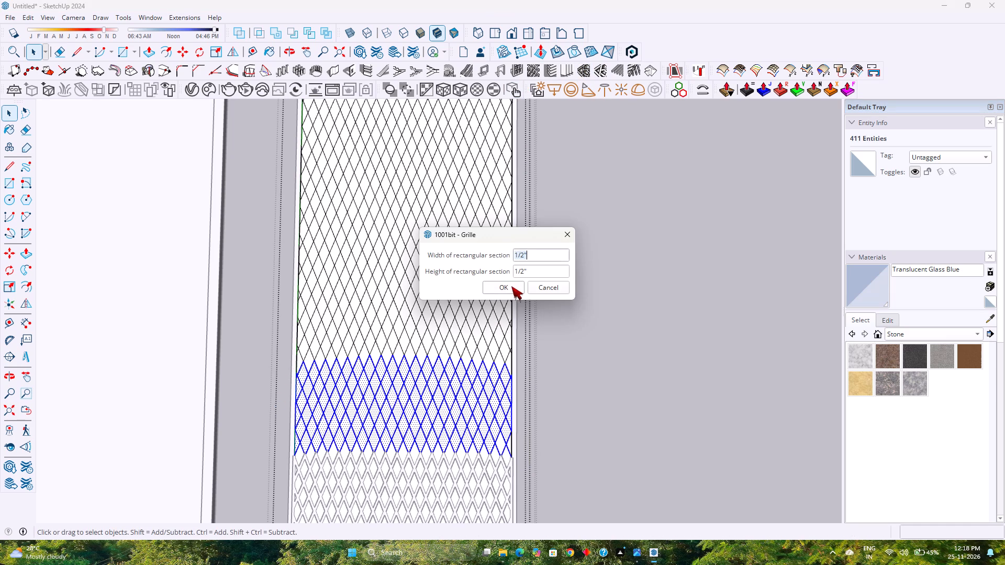
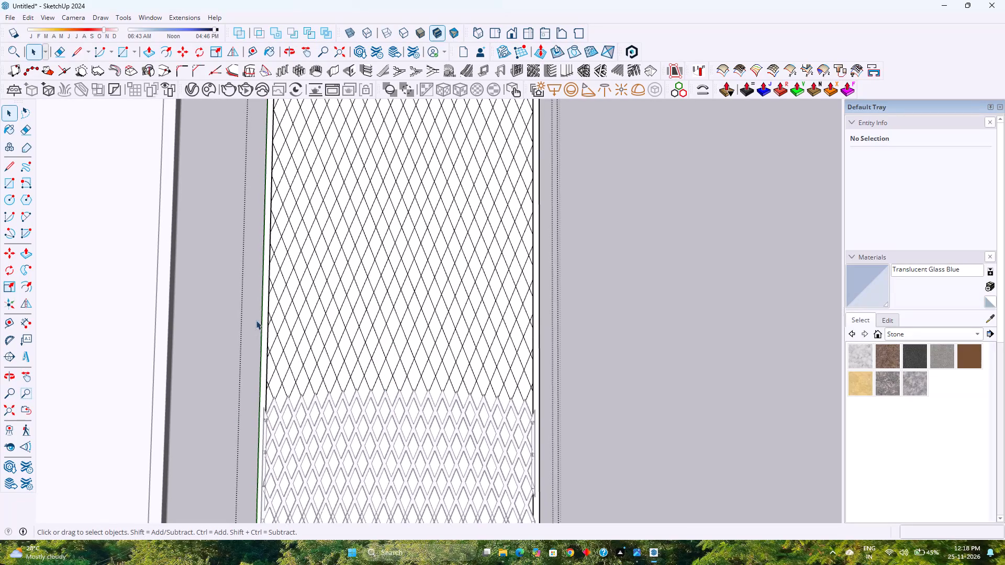
# Open the remaining flat lattice group for editing.
pyautogui.keyDown('shift'); pyautogui.moveTo(258, 256); pyautogui.dragTo(543, 417); pyautogui.keyUp('shift')
pyautogui.click(294, 306)
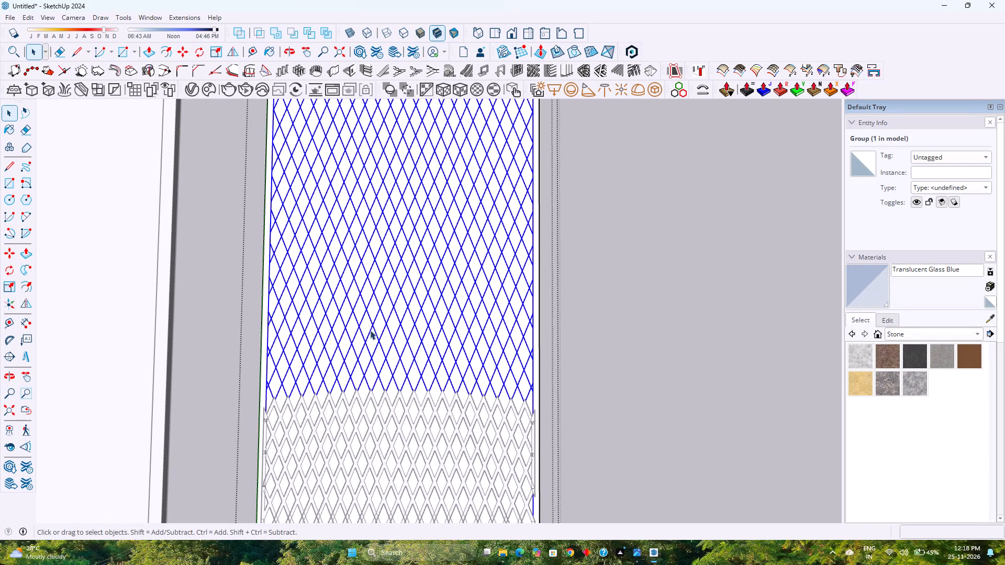
pyautogui.scroll(-7, 372, 331)
pyautogui.scroll(2, 382, 311)
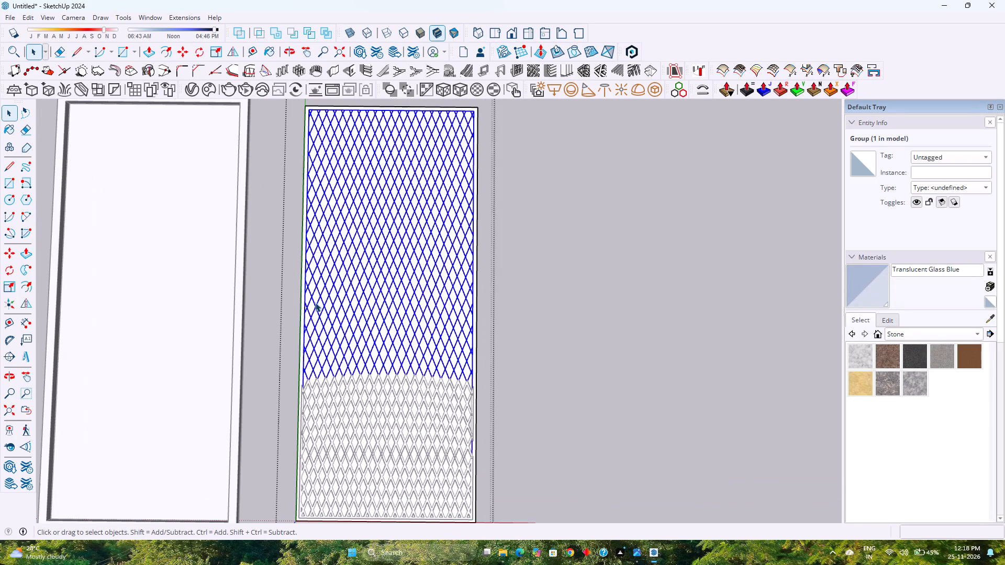
pyautogui.click(324, 297)
pyautogui.doubleClick(376, 307)
pyautogui.scroll(4, 326, 322)
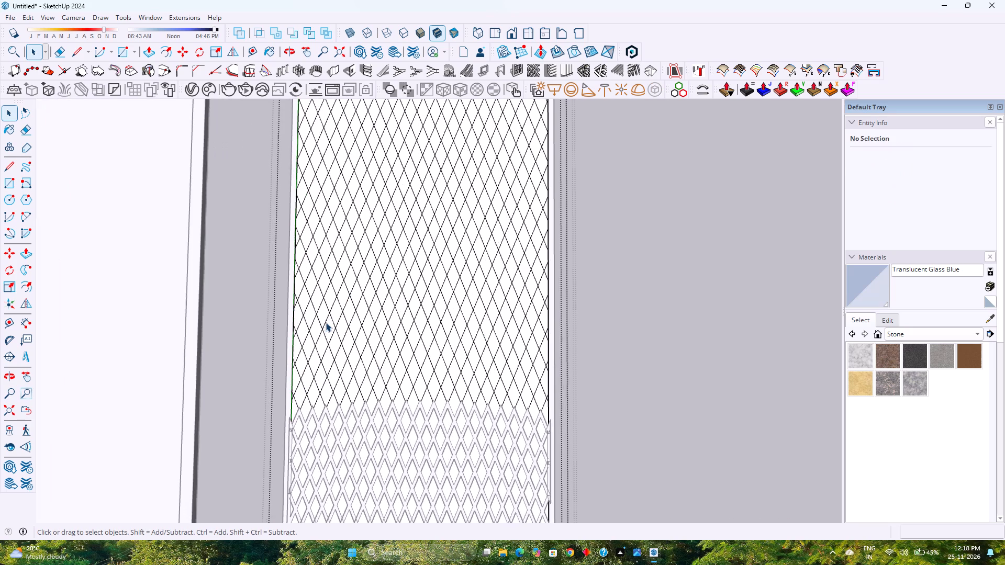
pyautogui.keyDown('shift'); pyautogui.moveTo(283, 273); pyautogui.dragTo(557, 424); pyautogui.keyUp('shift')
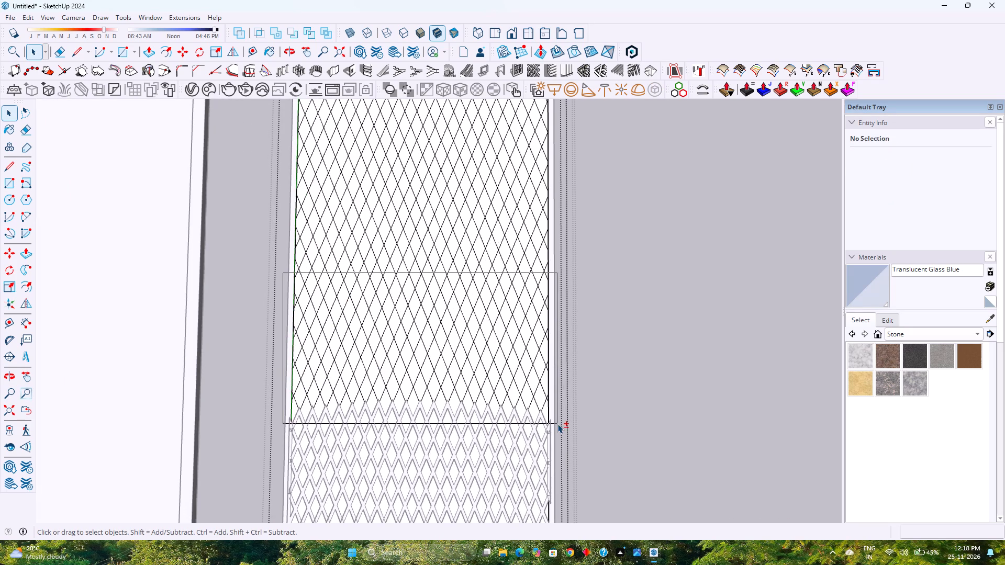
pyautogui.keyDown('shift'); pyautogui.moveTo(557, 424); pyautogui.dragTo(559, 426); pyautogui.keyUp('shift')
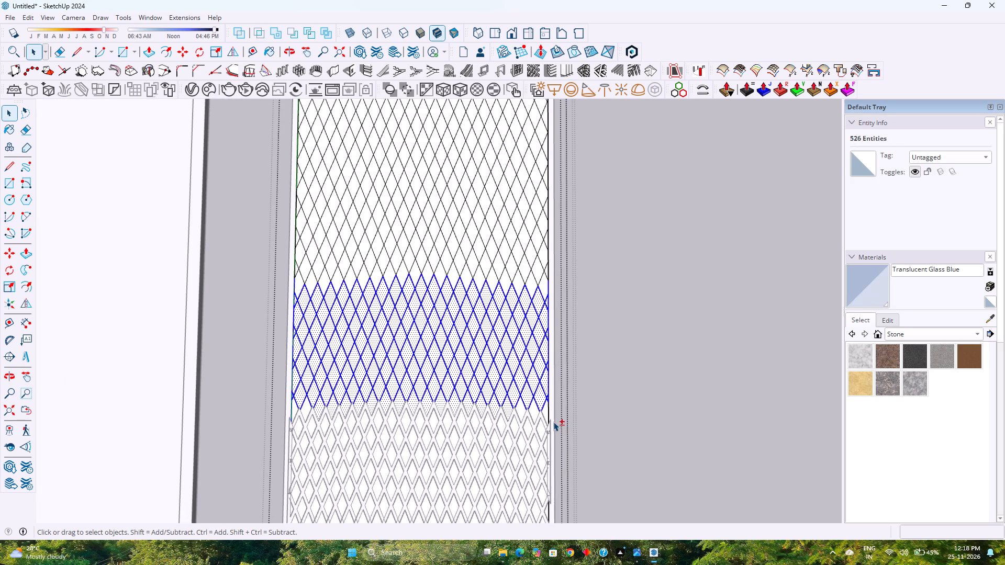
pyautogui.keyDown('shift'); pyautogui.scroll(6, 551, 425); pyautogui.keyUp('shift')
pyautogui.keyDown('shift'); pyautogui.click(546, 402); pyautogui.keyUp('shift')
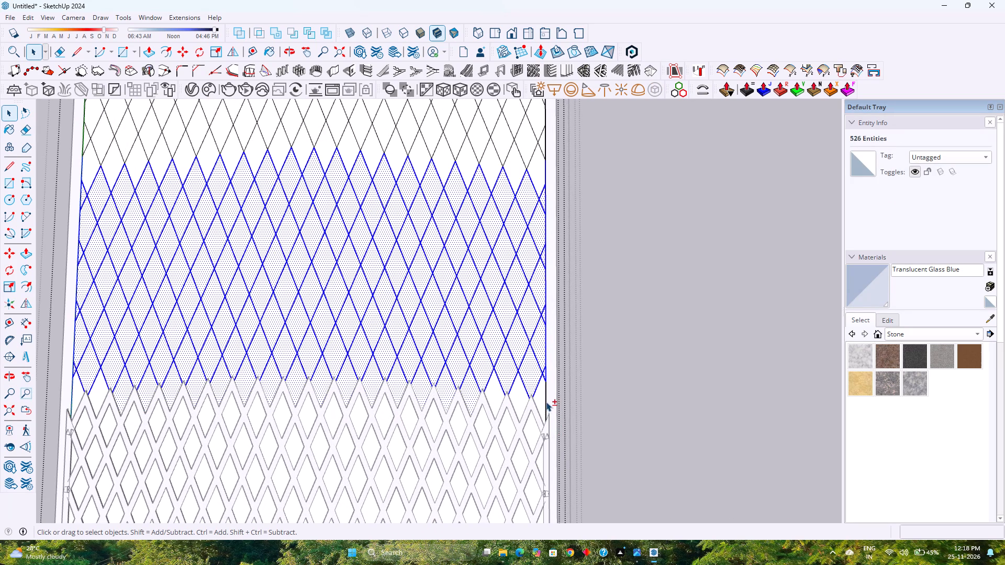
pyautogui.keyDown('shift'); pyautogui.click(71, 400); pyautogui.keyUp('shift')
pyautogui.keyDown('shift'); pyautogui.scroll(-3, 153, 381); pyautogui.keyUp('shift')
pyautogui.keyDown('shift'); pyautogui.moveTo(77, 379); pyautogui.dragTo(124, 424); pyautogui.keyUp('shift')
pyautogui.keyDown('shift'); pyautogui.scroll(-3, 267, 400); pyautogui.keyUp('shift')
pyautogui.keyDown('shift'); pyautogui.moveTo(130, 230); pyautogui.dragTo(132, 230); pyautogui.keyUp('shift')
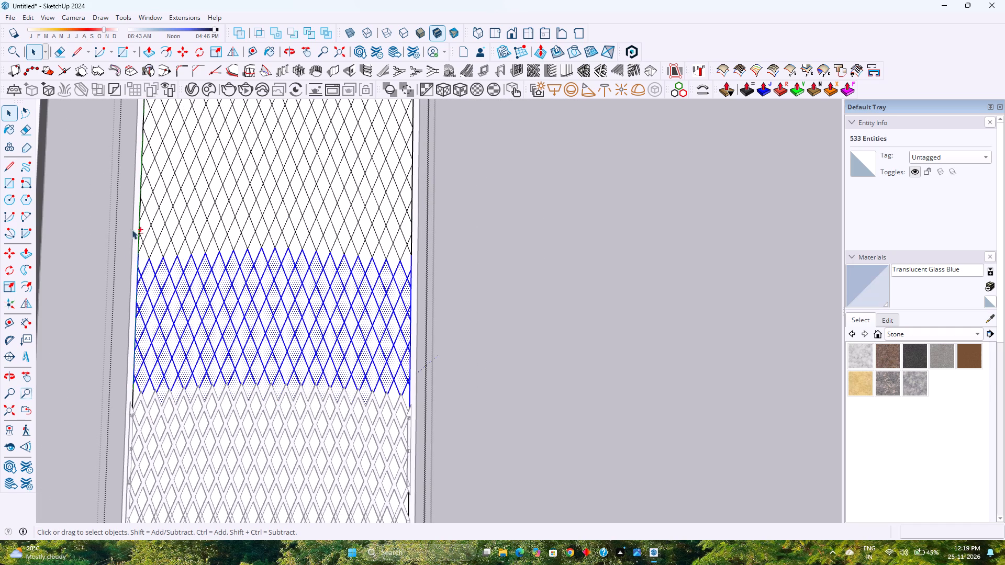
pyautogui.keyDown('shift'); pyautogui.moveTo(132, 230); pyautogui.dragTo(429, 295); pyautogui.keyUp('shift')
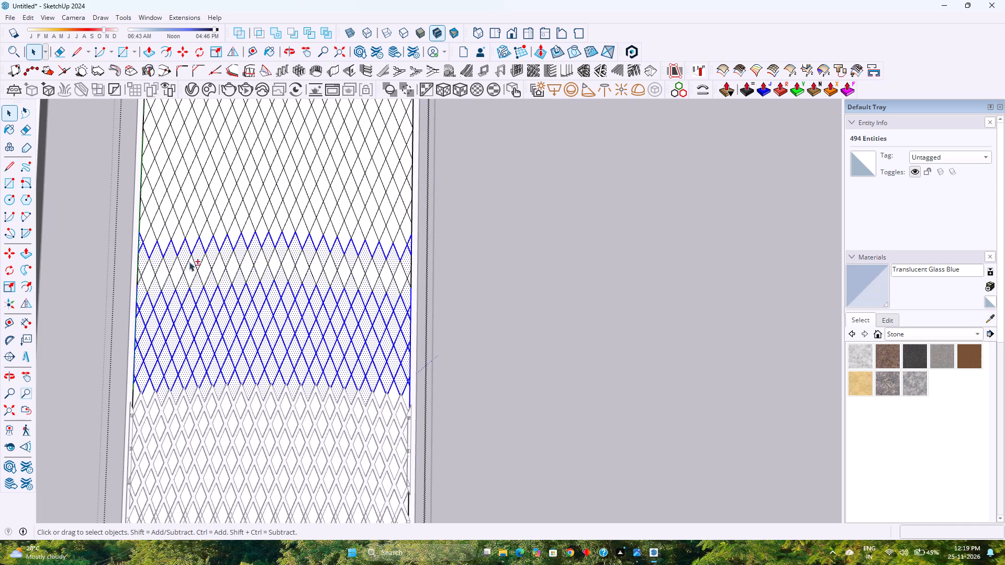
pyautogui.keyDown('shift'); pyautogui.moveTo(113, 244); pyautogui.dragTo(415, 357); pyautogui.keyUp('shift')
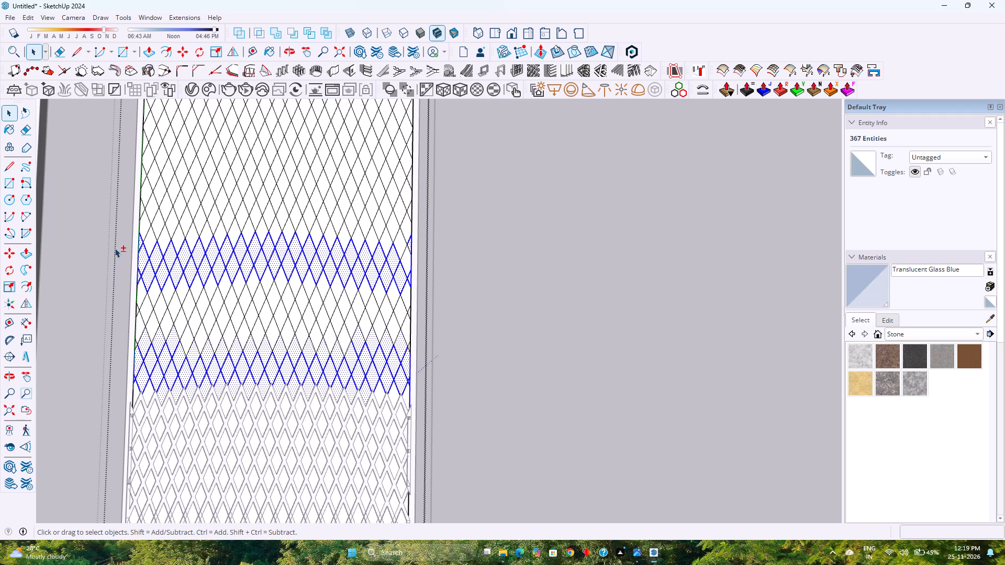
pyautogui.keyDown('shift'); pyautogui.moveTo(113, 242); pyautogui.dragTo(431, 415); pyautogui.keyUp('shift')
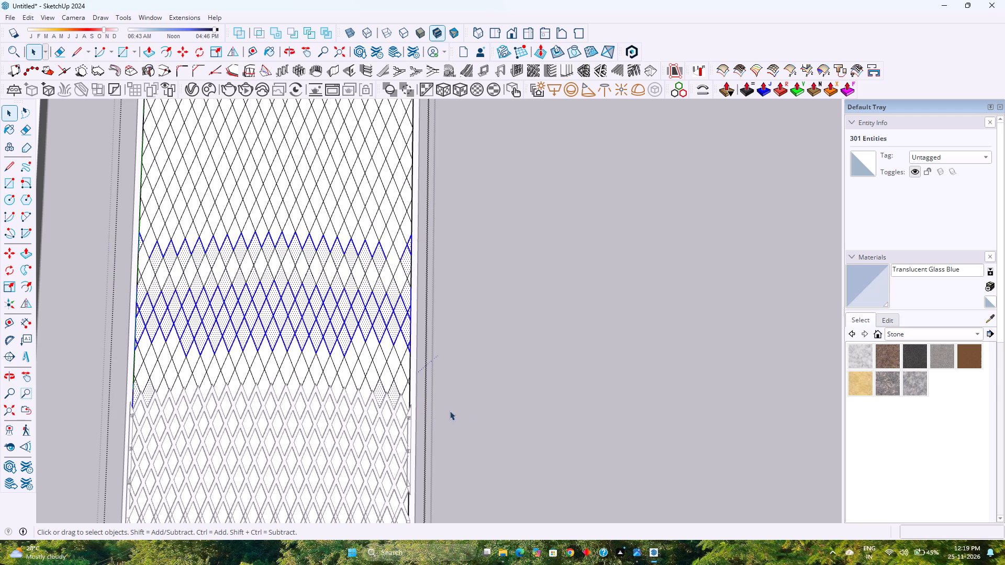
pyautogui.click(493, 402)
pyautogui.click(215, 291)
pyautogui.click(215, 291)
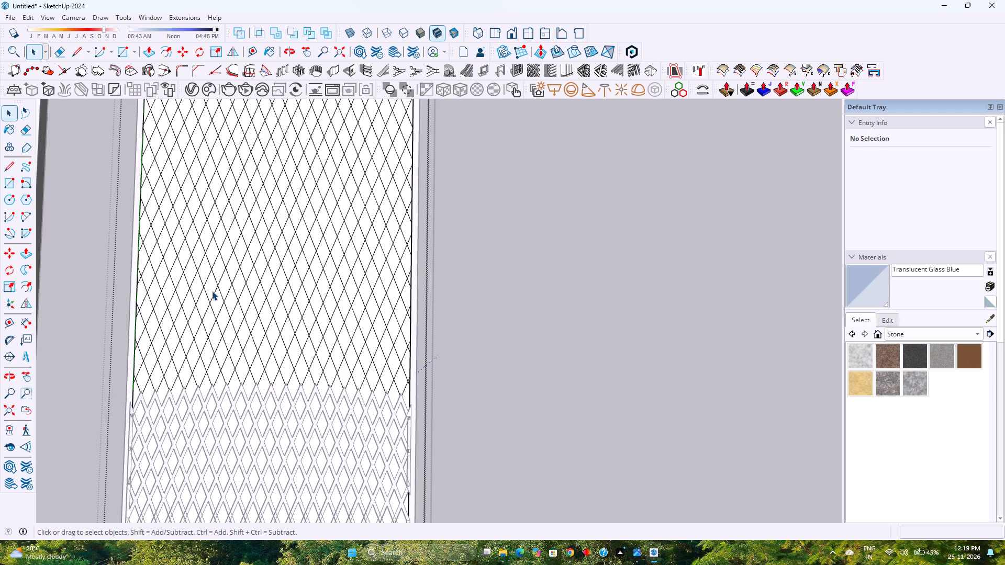
# Create a rectangular grille with 1/2" width and 1/2" height from the next full-width band of lattice edges adjoining the finished bands.
pyautogui.keyDown('shift'); pyautogui.moveTo(120, 254); pyautogui.dragTo(425, 431); pyautogui.keyUp('shift')
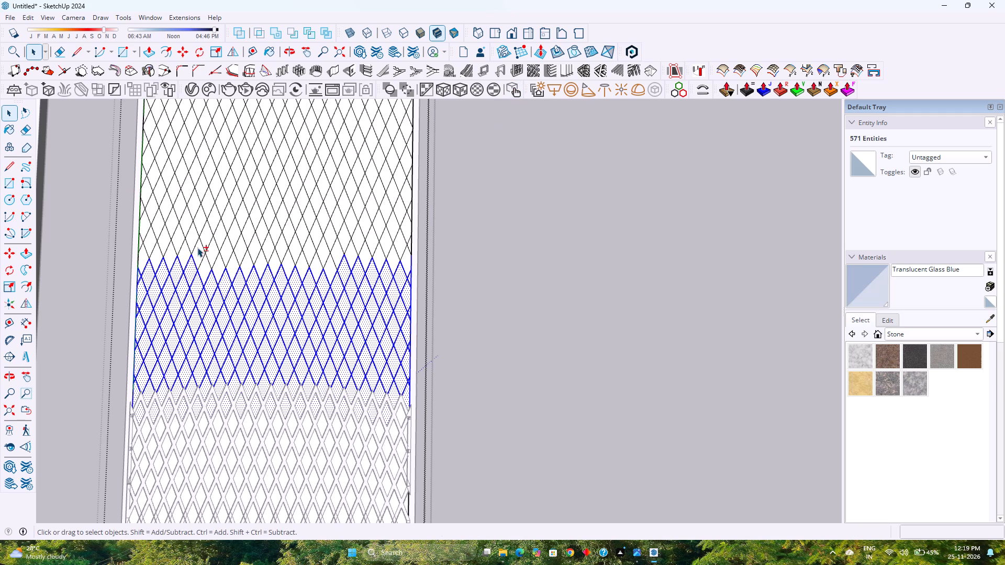
pyautogui.keyDown('shift'); pyautogui.moveTo(197, 247); pyautogui.dragTo(348, 278); pyautogui.keyUp('shift')
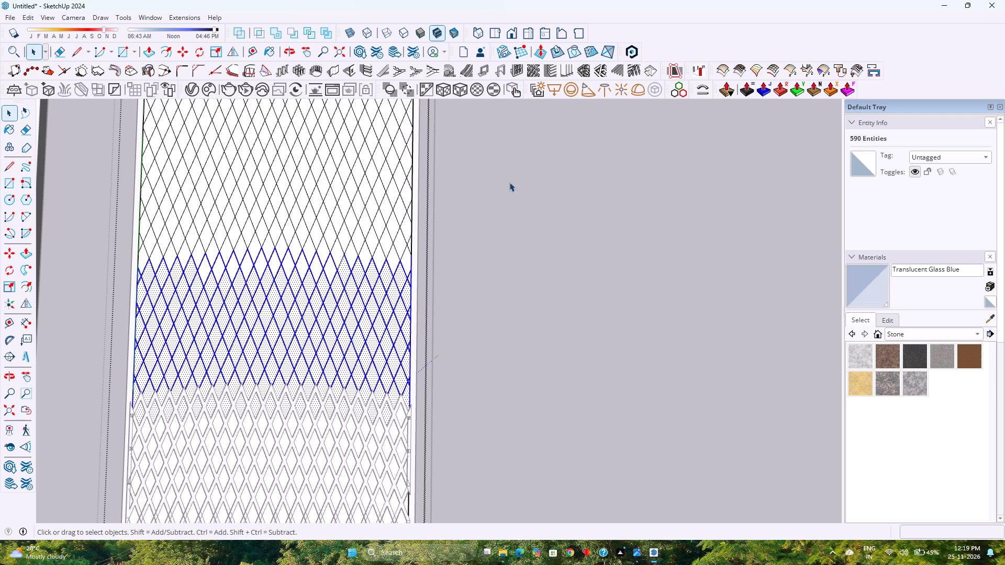
pyautogui.keyDown('shift'); pyautogui.click(341, 261); pyautogui.keyUp('shift')
pyautogui.click(582, 76)
pyautogui.click(513, 288)
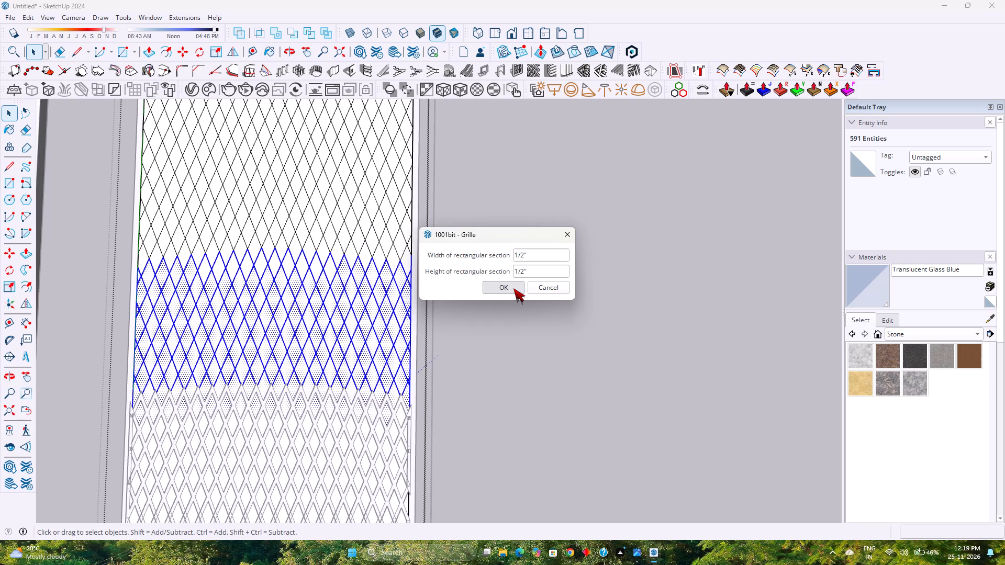
pyautogui.click(513, 288)
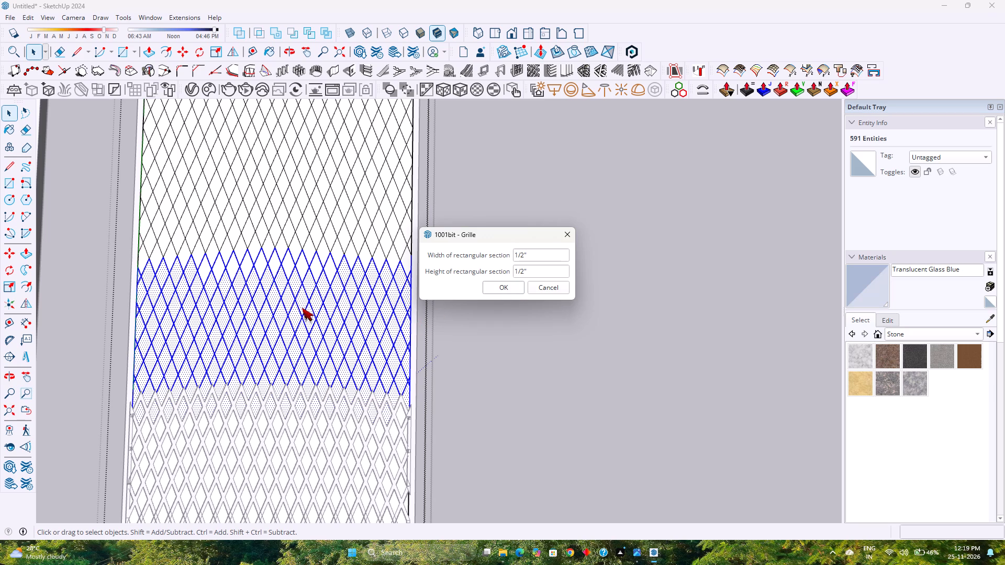
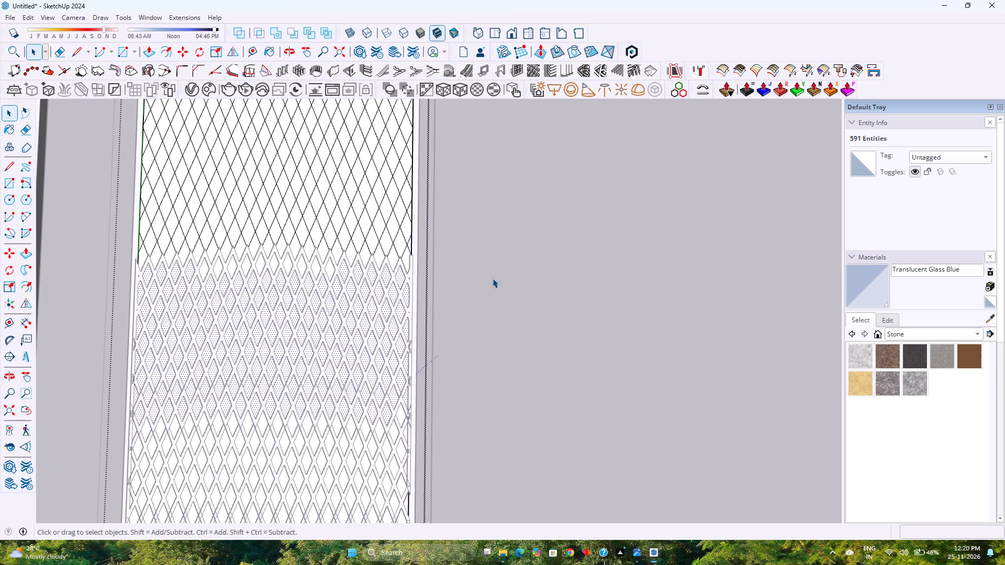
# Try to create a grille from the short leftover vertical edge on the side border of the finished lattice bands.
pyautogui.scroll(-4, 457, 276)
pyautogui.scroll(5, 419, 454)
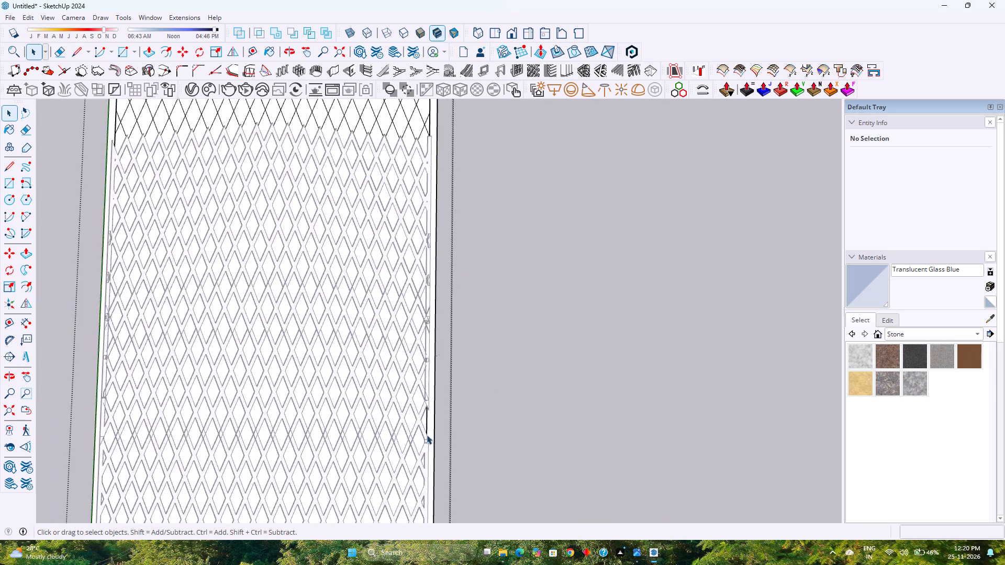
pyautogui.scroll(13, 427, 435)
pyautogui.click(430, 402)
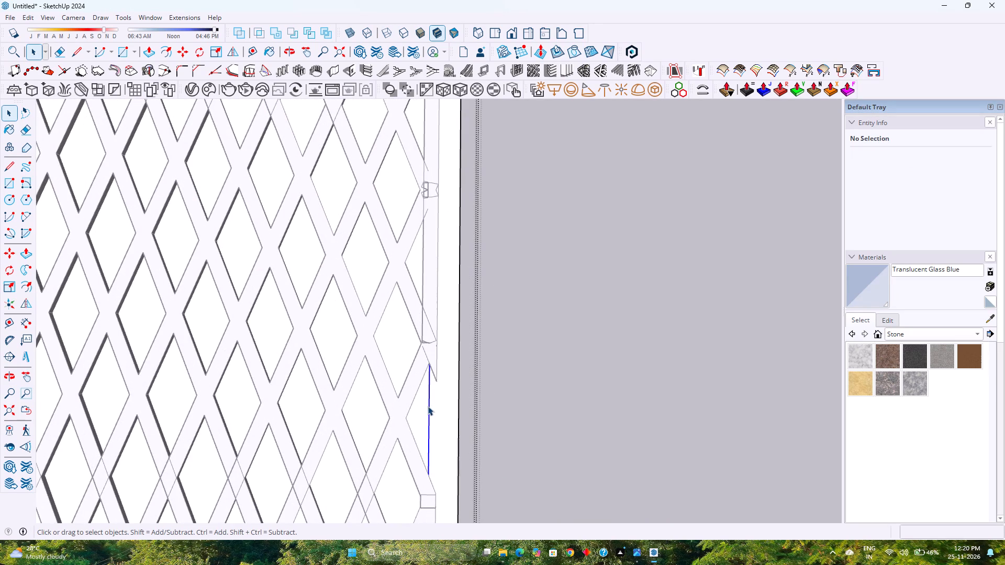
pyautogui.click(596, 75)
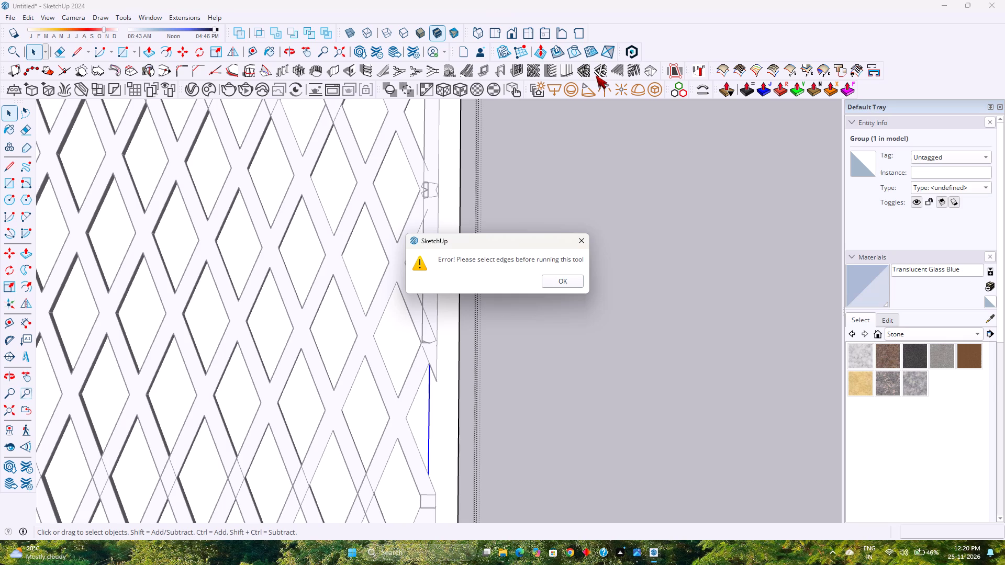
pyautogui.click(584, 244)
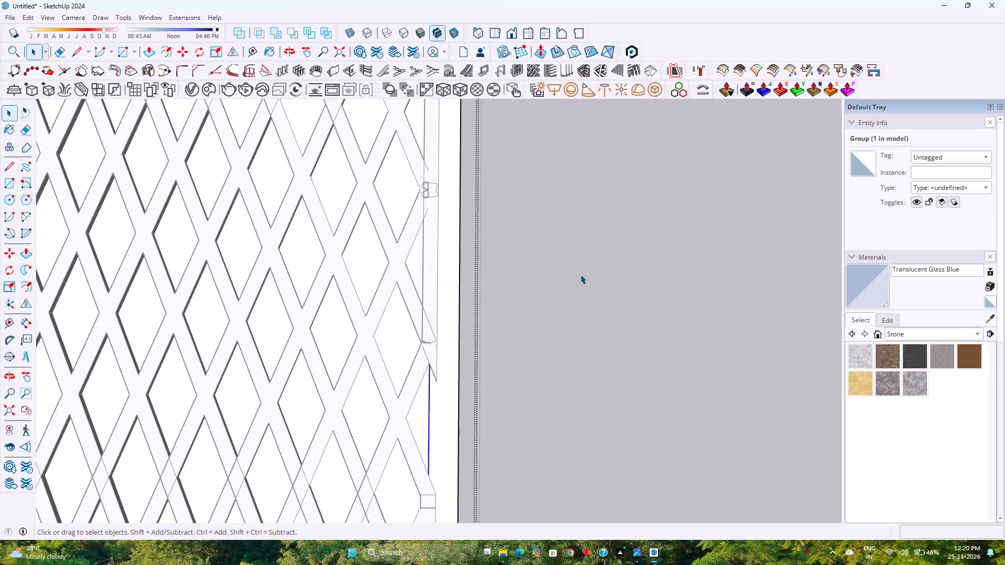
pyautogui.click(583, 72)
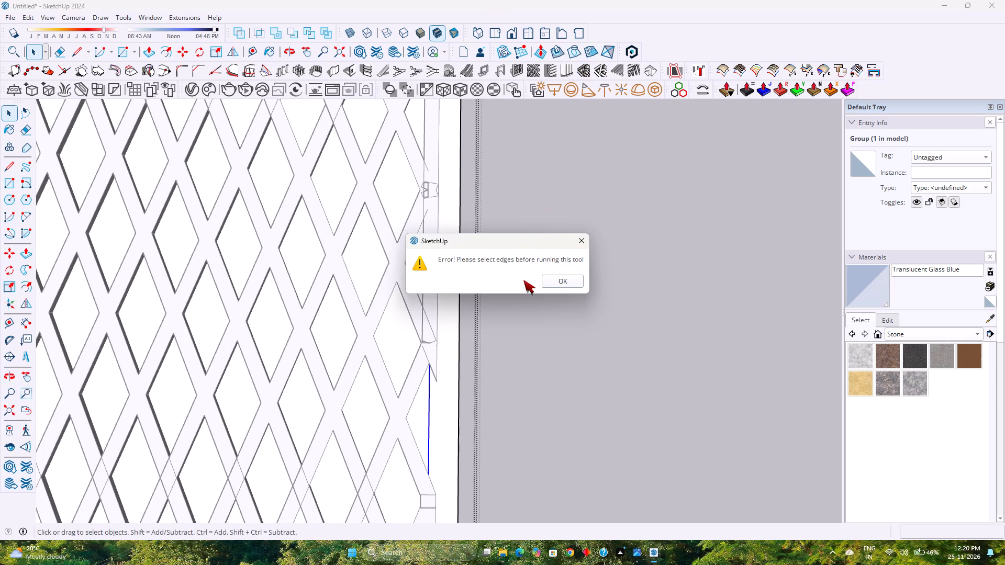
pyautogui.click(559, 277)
# Open the lattice group and create a rectangular grille with 1/2" width and 1/2" height from the leftover vertical border edge.
pyautogui.scroll(-11, 504, 341)
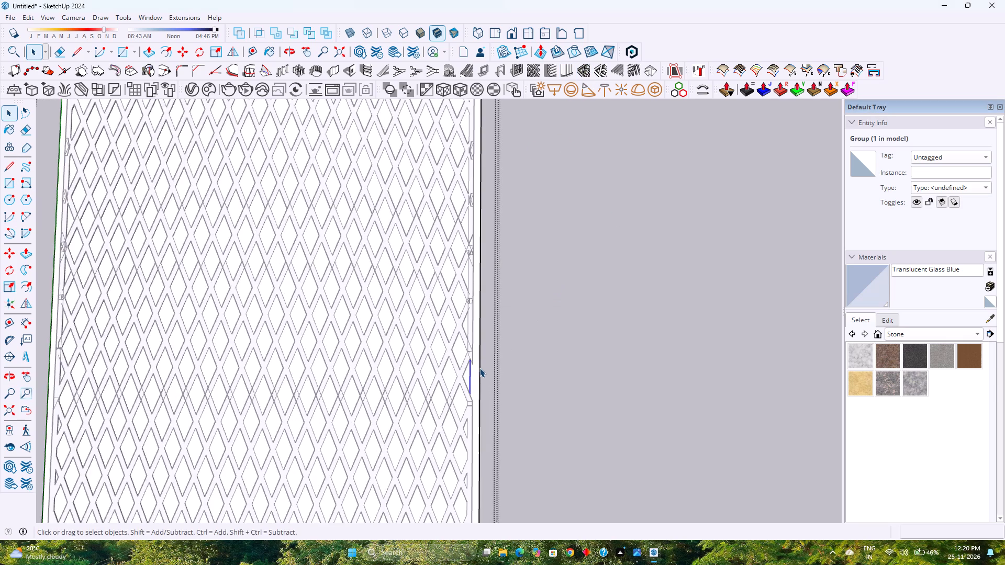
pyautogui.scroll(-10, 479, 368)
pyautogui.doubleClick(415, 150)
pyautogui.scroll(3, 477, 298)
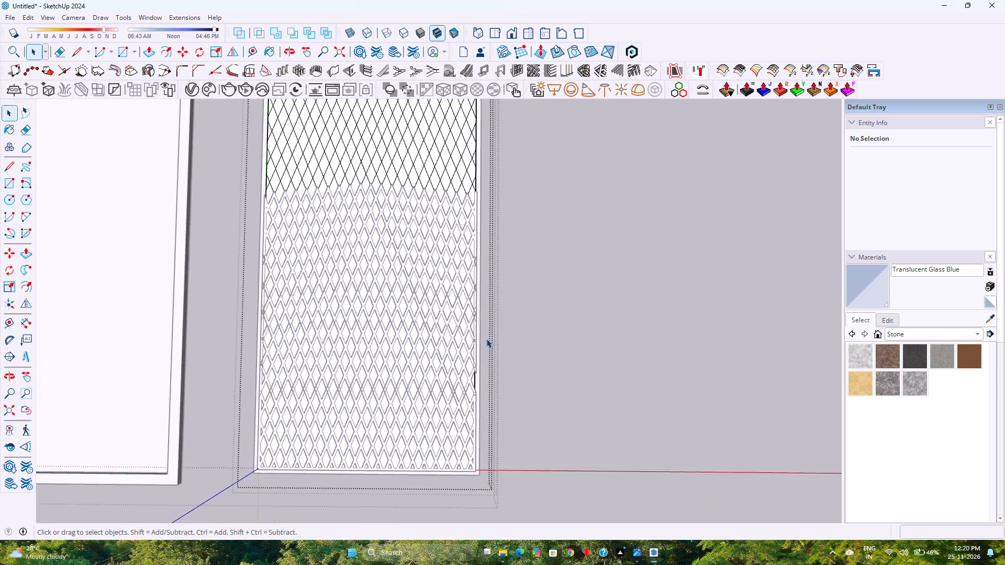
pyautogui.scroll(5, 486, 338)
pyautogui.click(464, 375)
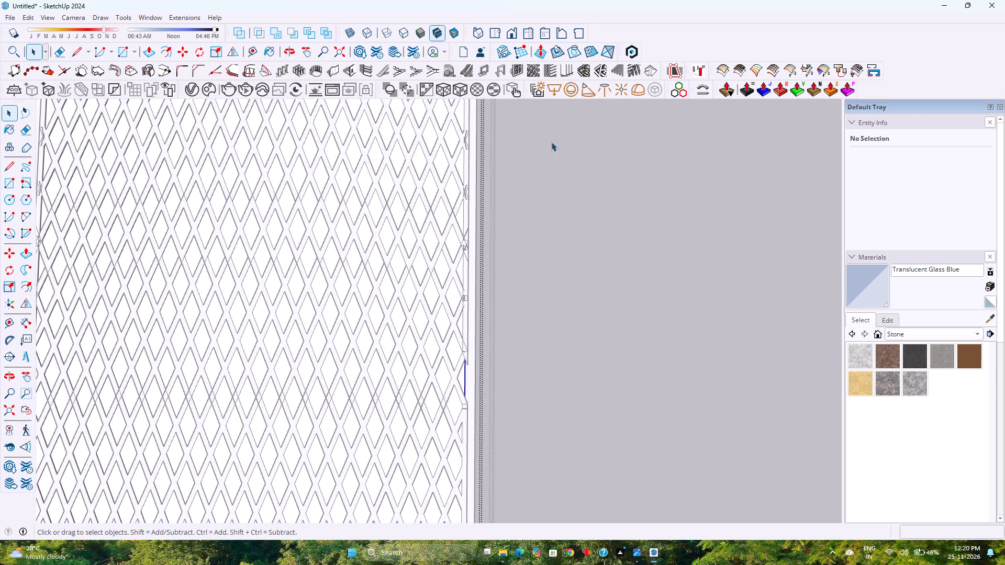
pyautogui.click(584, 71)
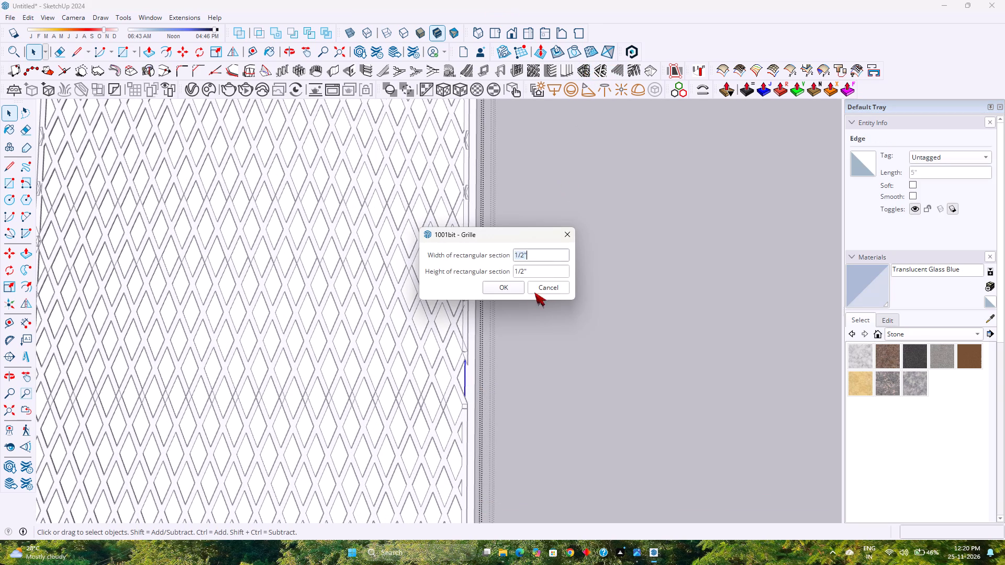
pyautogui.click(506, 287)
# Examine the finished grille bars along the opposite side border and across the lower bands for unconverted edges.
pyautogui.scroll(-5, 534, 286)
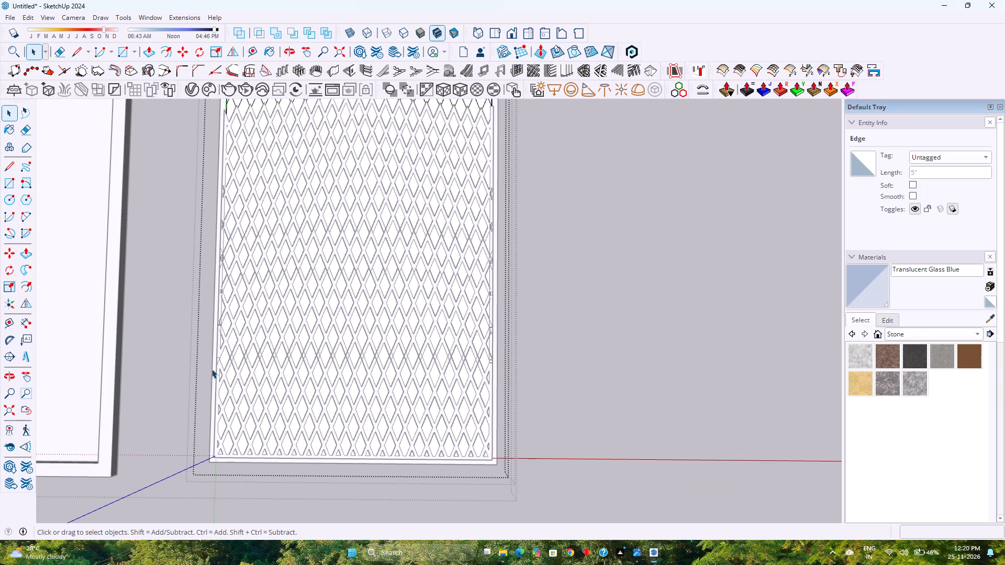
pyautogui.scroll(14, 211, 369)
pyautogui.moveTo(233, 358); pyautogui.dragTo(338, 397, button='middle')
pyautogui.middleClick(338, 397)
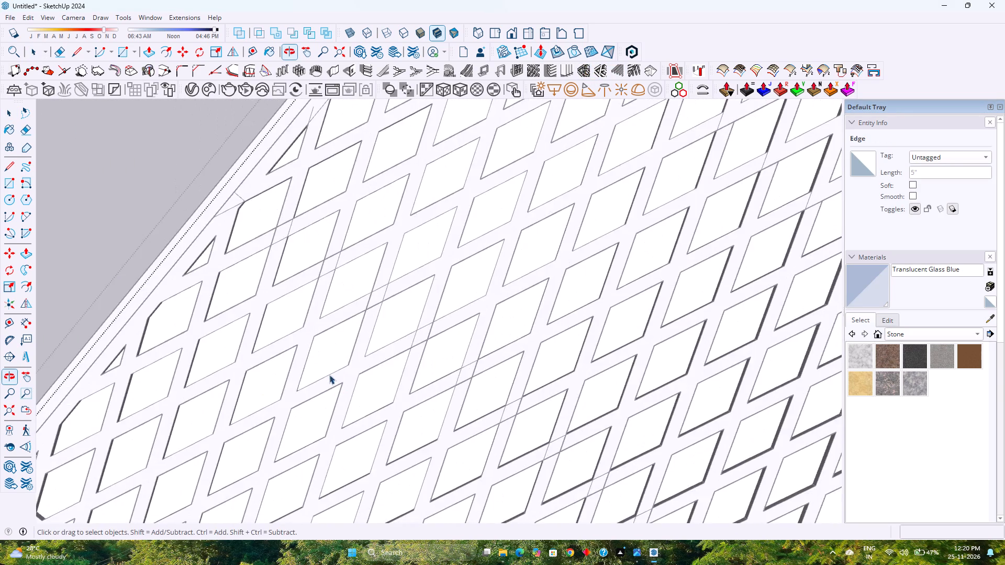
pyautogui.scroll(-8, 327, 368)
pyautogui.keyDown('shift'); pyautogui.moveTo(432, 297); pyautogui.dragTo(319, 328, button='middle'); pyautogui.keyUp('shift')
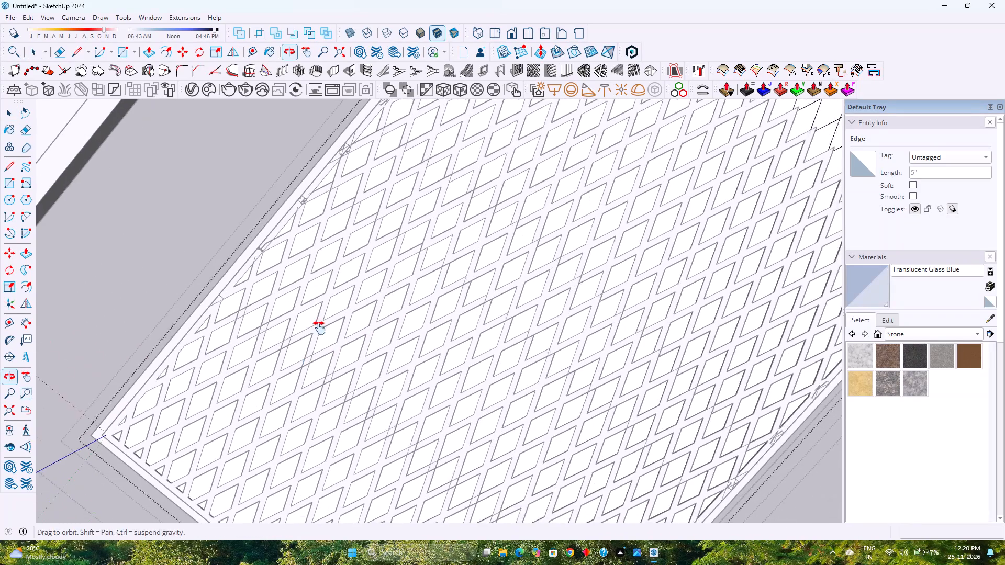
pyautogui.keyDown('shift'); pyautogui.moveTo(319, 328); pyautogui.dragTo(281, 362, button='middle'); pyautogui.keyUp('shift')
pyautogui.keyDown('shift'); pyautogui.middleClick(281, 363); pyautogui.keyUp('shift')
pyautogui.moveTo(288, 365); pyautogui.dragTo(105, 371, button='middle')
pyautogui.scroll(-8, 105, 372)
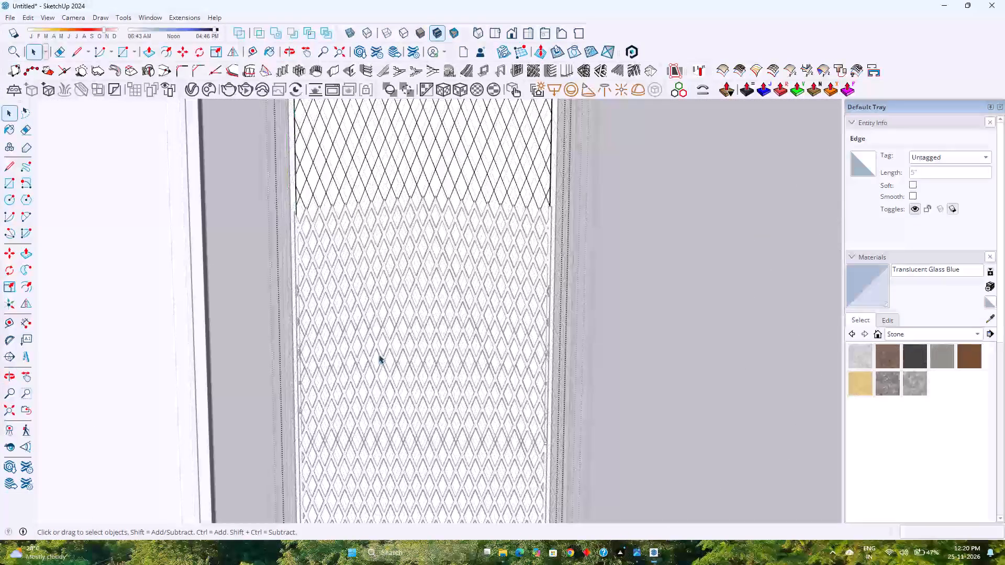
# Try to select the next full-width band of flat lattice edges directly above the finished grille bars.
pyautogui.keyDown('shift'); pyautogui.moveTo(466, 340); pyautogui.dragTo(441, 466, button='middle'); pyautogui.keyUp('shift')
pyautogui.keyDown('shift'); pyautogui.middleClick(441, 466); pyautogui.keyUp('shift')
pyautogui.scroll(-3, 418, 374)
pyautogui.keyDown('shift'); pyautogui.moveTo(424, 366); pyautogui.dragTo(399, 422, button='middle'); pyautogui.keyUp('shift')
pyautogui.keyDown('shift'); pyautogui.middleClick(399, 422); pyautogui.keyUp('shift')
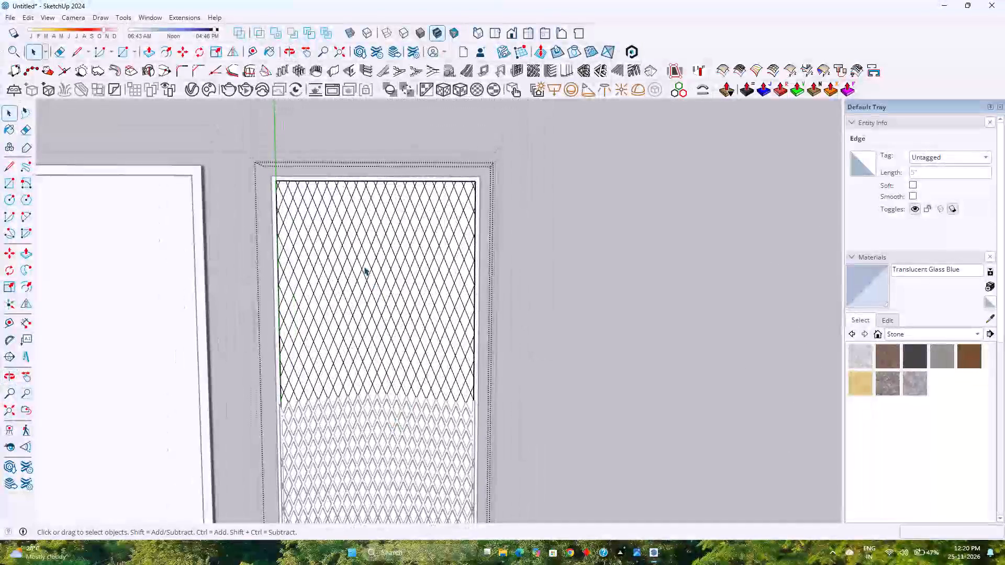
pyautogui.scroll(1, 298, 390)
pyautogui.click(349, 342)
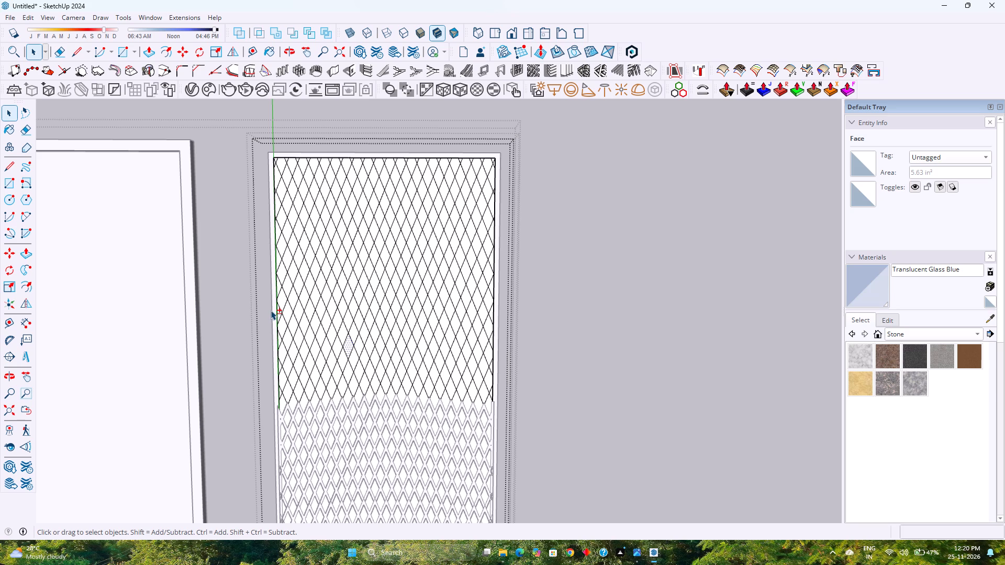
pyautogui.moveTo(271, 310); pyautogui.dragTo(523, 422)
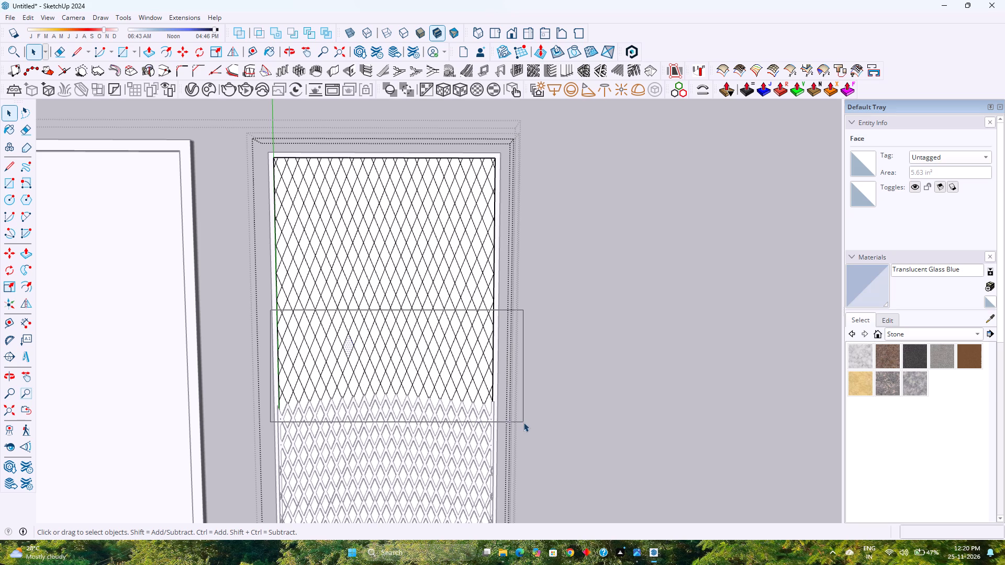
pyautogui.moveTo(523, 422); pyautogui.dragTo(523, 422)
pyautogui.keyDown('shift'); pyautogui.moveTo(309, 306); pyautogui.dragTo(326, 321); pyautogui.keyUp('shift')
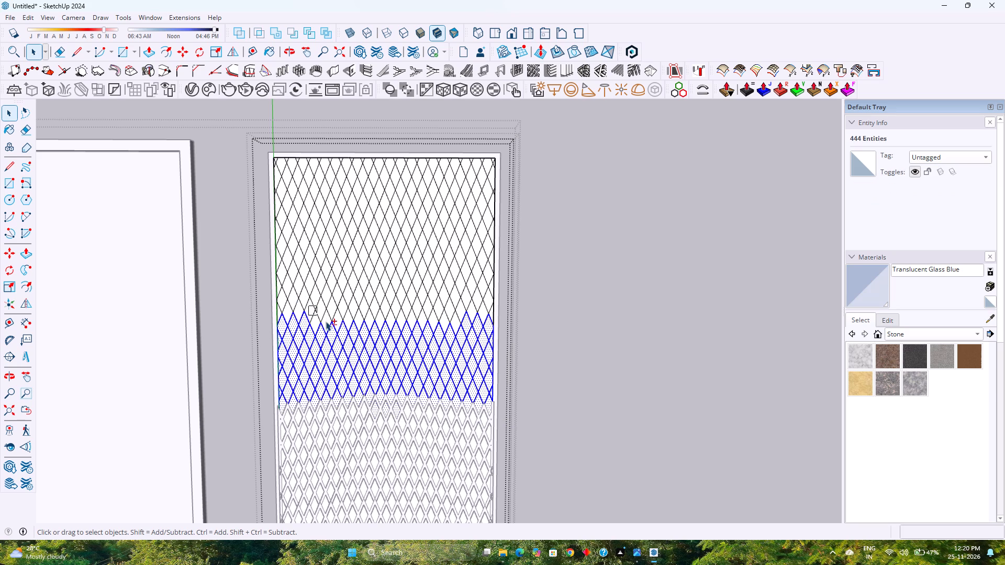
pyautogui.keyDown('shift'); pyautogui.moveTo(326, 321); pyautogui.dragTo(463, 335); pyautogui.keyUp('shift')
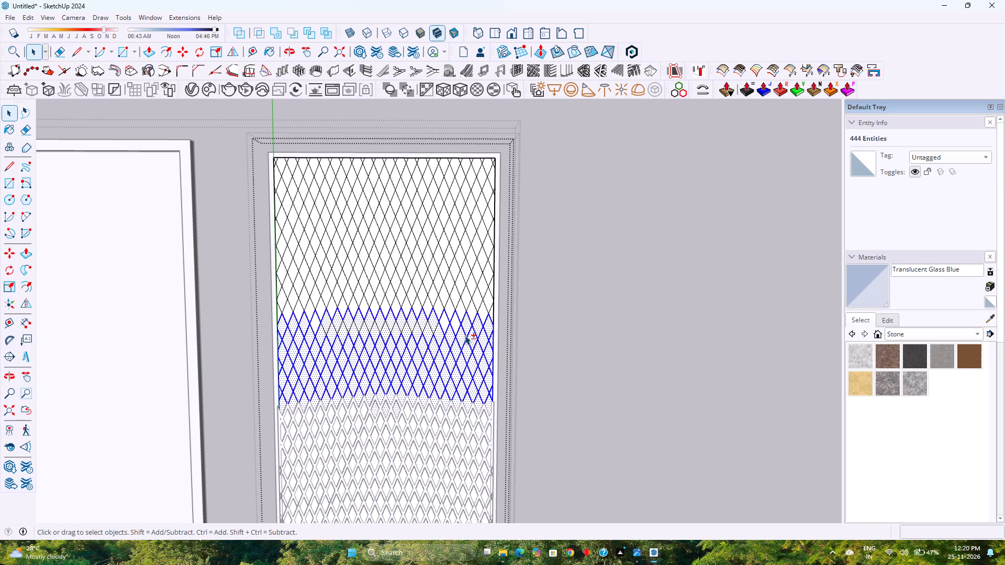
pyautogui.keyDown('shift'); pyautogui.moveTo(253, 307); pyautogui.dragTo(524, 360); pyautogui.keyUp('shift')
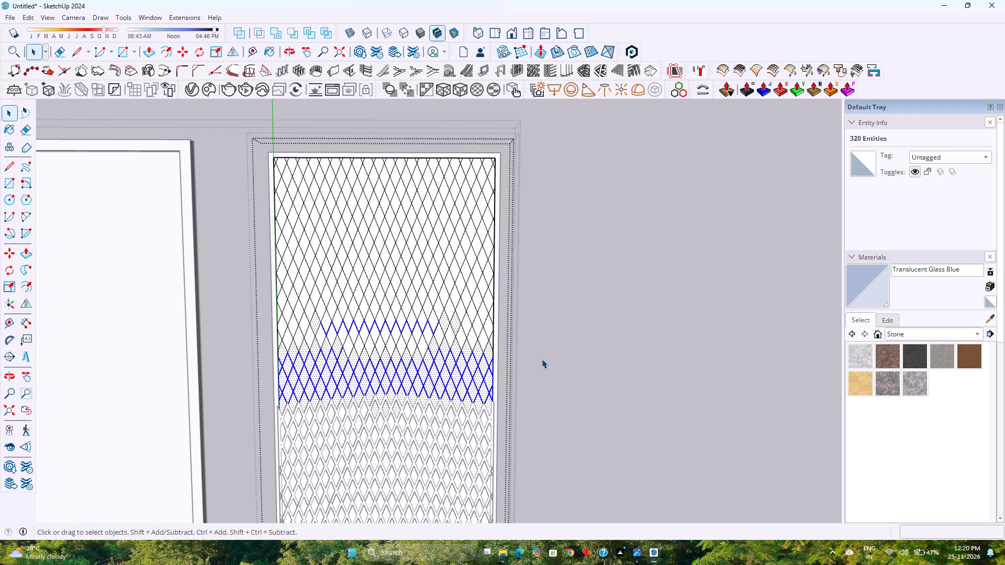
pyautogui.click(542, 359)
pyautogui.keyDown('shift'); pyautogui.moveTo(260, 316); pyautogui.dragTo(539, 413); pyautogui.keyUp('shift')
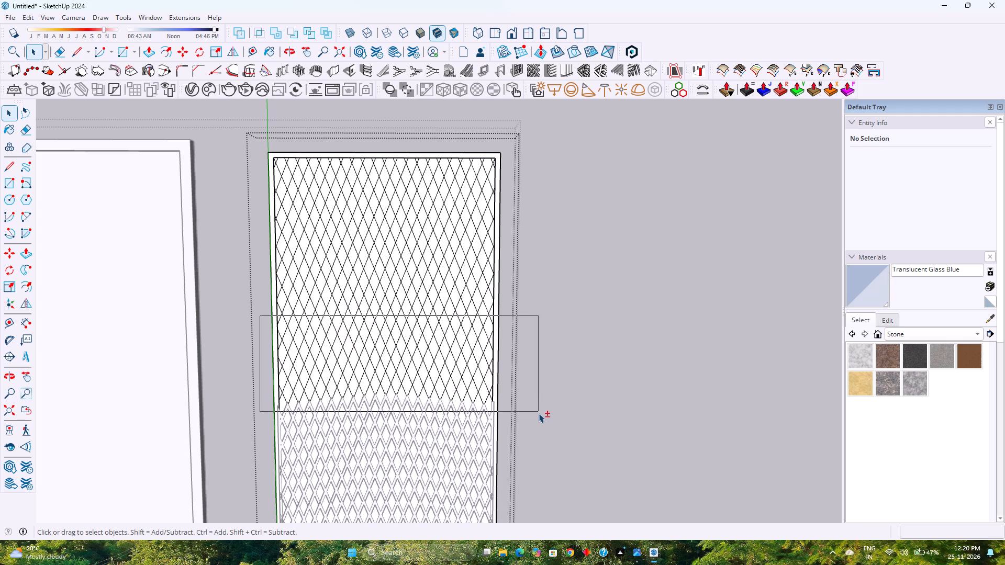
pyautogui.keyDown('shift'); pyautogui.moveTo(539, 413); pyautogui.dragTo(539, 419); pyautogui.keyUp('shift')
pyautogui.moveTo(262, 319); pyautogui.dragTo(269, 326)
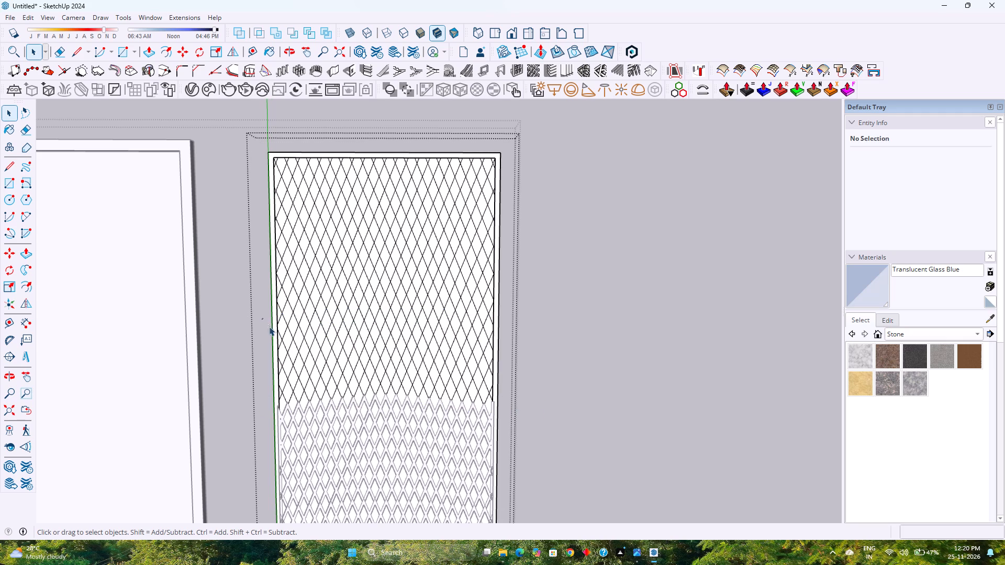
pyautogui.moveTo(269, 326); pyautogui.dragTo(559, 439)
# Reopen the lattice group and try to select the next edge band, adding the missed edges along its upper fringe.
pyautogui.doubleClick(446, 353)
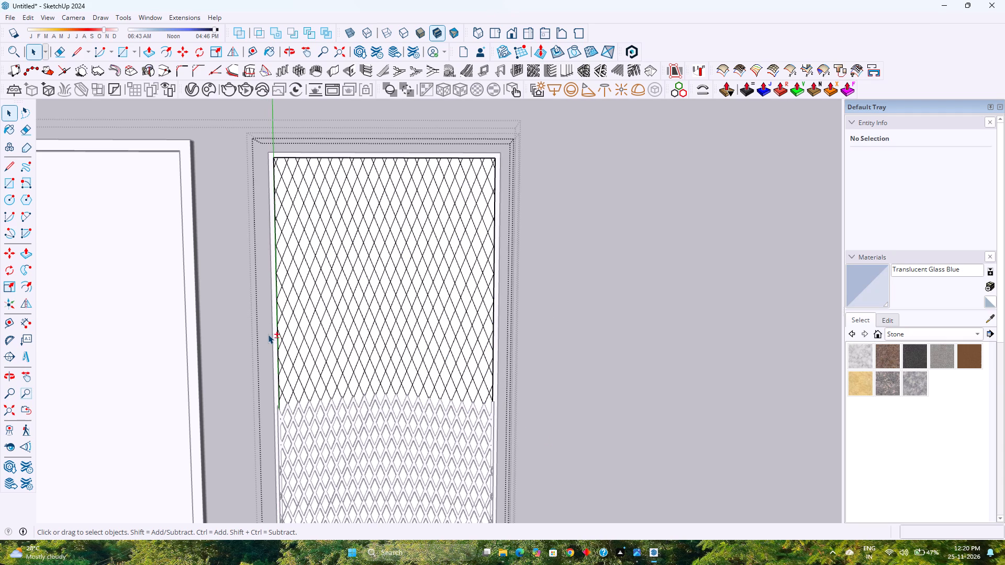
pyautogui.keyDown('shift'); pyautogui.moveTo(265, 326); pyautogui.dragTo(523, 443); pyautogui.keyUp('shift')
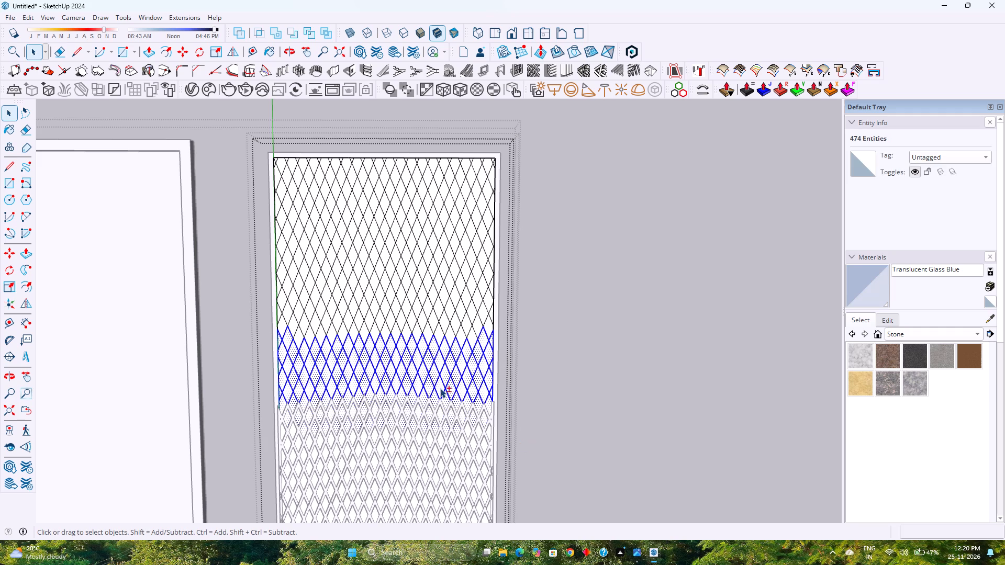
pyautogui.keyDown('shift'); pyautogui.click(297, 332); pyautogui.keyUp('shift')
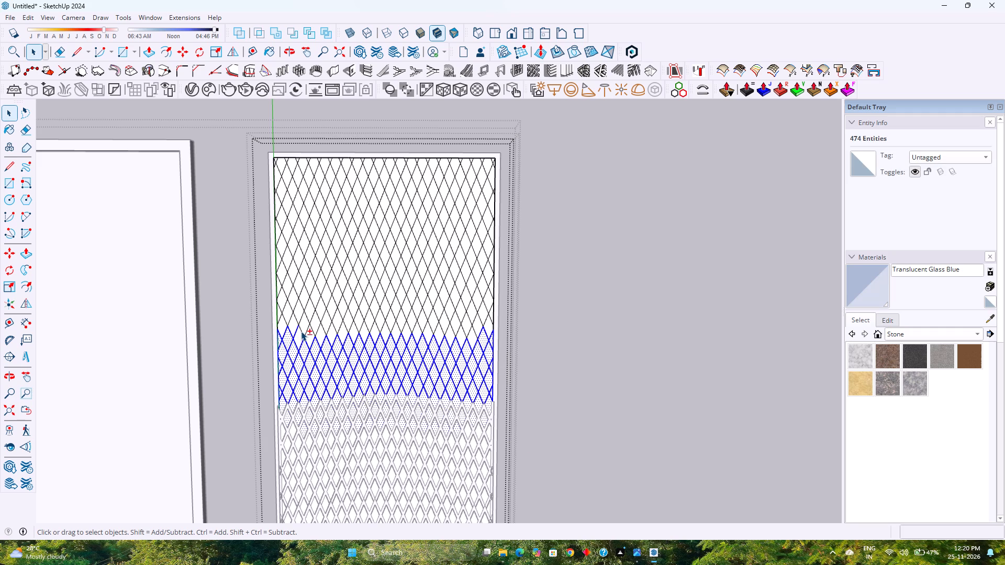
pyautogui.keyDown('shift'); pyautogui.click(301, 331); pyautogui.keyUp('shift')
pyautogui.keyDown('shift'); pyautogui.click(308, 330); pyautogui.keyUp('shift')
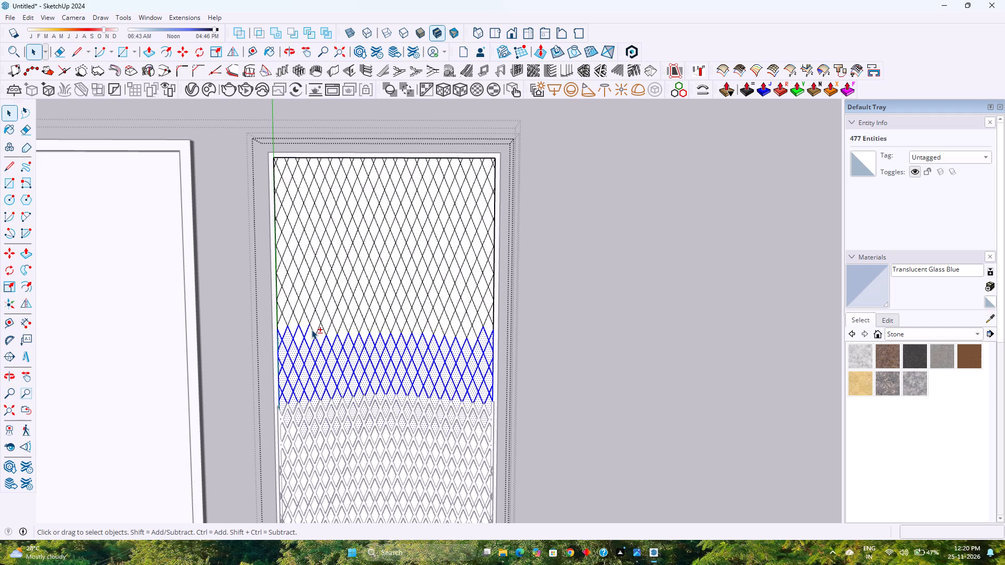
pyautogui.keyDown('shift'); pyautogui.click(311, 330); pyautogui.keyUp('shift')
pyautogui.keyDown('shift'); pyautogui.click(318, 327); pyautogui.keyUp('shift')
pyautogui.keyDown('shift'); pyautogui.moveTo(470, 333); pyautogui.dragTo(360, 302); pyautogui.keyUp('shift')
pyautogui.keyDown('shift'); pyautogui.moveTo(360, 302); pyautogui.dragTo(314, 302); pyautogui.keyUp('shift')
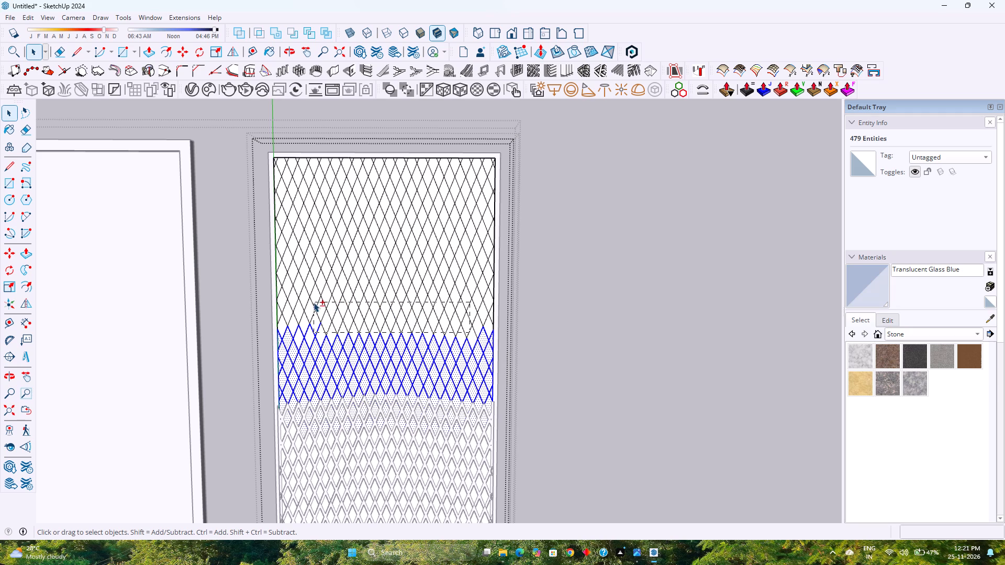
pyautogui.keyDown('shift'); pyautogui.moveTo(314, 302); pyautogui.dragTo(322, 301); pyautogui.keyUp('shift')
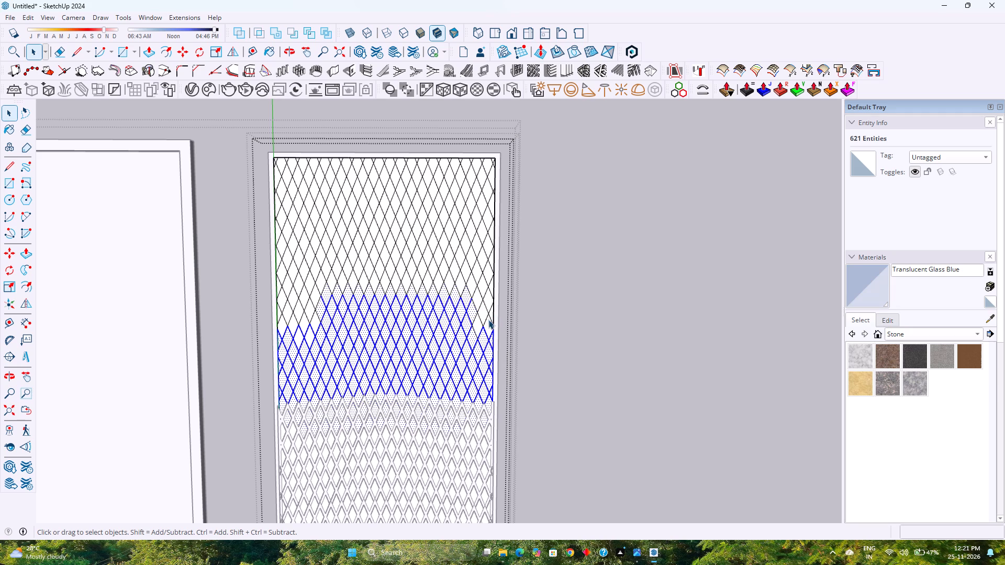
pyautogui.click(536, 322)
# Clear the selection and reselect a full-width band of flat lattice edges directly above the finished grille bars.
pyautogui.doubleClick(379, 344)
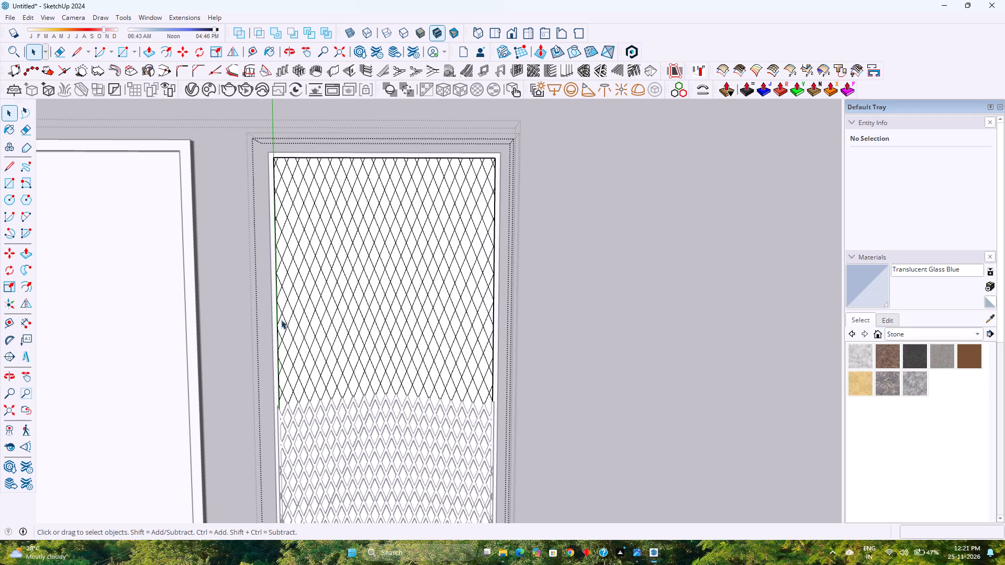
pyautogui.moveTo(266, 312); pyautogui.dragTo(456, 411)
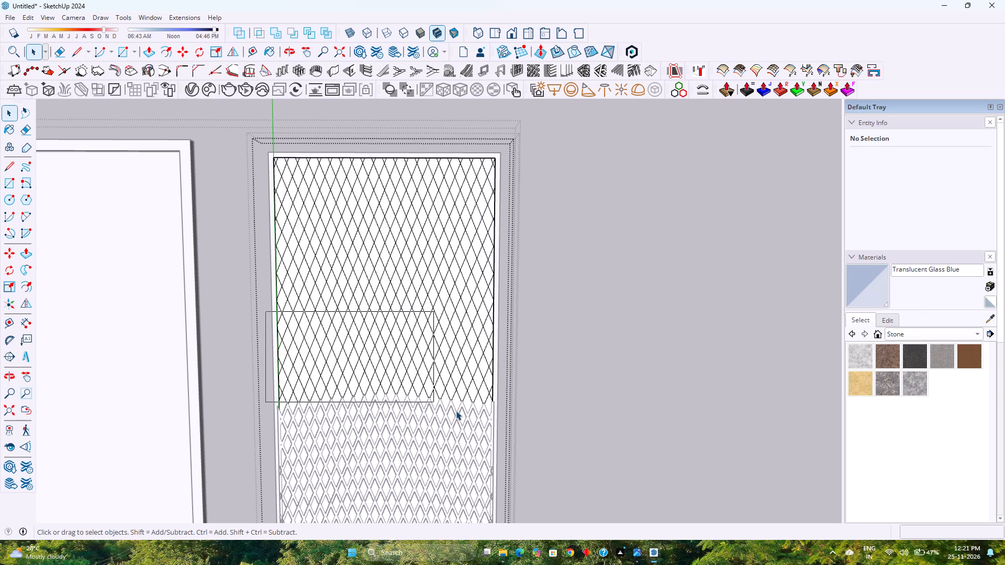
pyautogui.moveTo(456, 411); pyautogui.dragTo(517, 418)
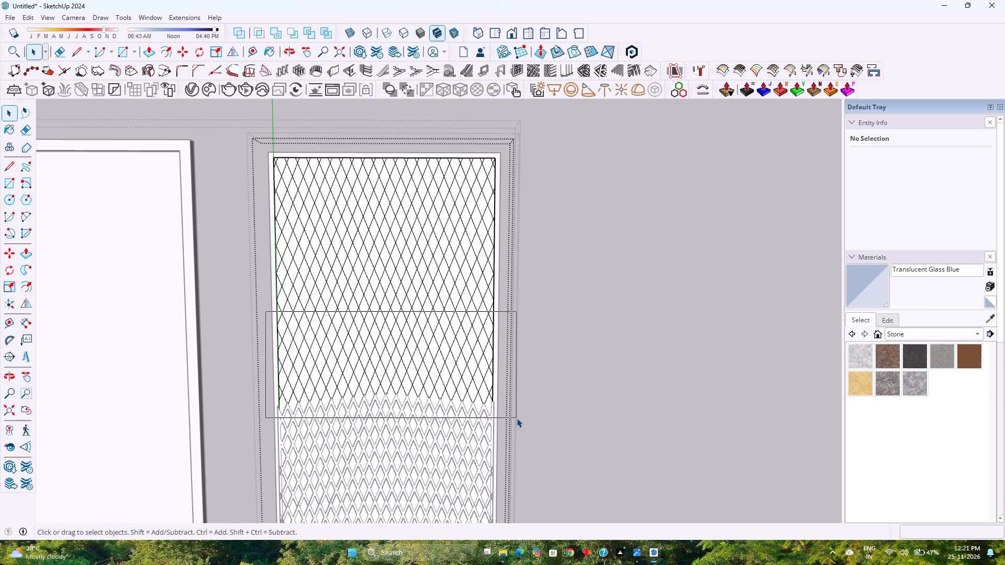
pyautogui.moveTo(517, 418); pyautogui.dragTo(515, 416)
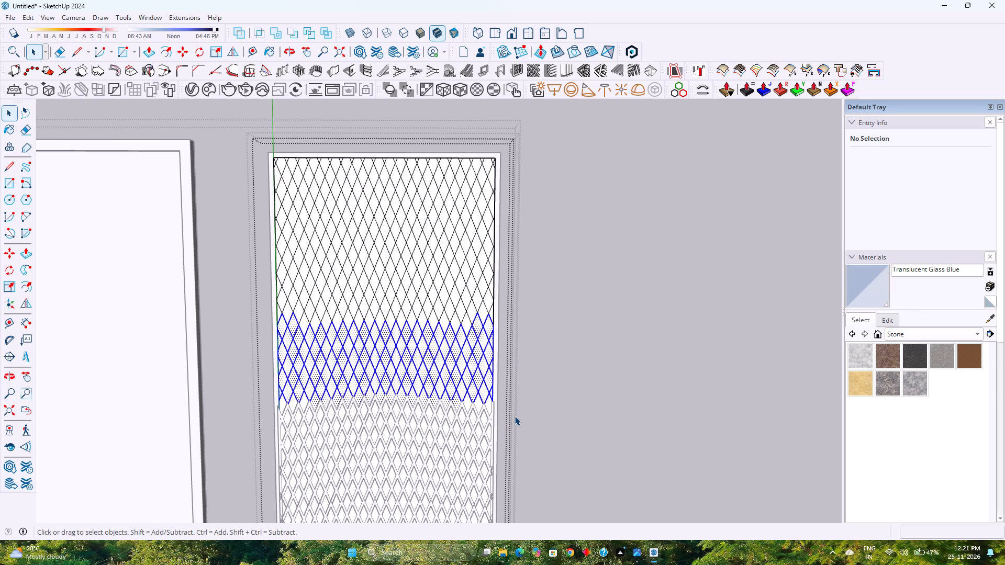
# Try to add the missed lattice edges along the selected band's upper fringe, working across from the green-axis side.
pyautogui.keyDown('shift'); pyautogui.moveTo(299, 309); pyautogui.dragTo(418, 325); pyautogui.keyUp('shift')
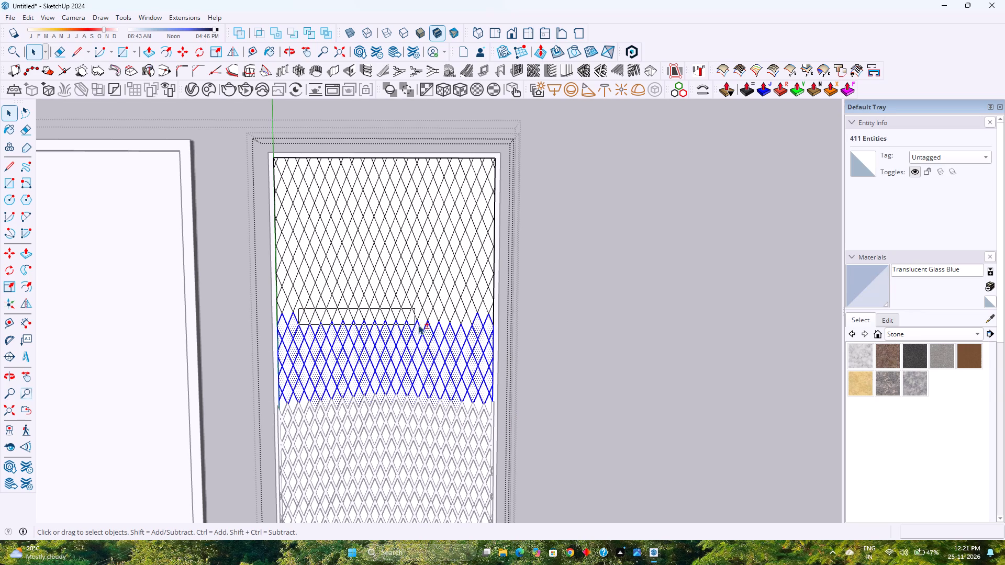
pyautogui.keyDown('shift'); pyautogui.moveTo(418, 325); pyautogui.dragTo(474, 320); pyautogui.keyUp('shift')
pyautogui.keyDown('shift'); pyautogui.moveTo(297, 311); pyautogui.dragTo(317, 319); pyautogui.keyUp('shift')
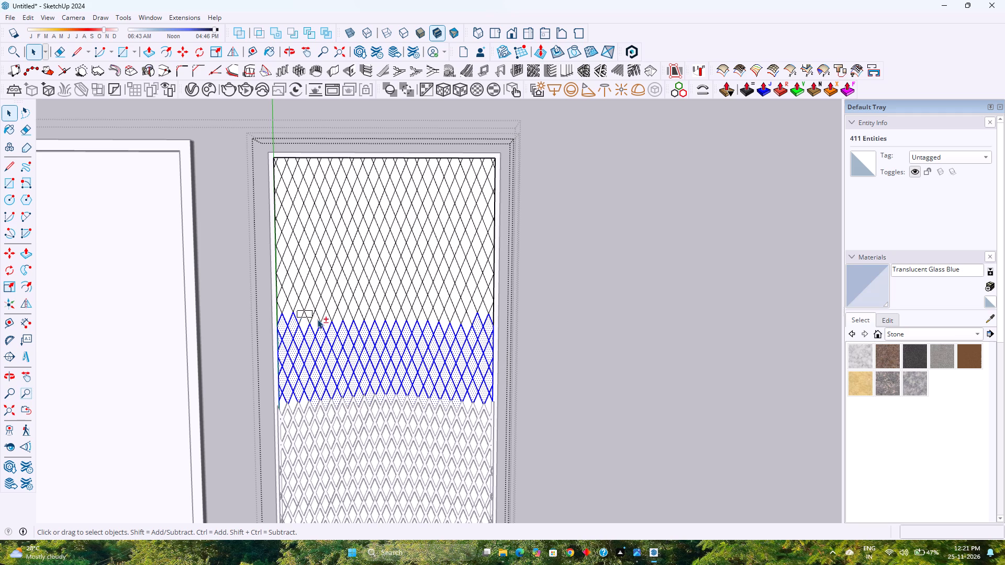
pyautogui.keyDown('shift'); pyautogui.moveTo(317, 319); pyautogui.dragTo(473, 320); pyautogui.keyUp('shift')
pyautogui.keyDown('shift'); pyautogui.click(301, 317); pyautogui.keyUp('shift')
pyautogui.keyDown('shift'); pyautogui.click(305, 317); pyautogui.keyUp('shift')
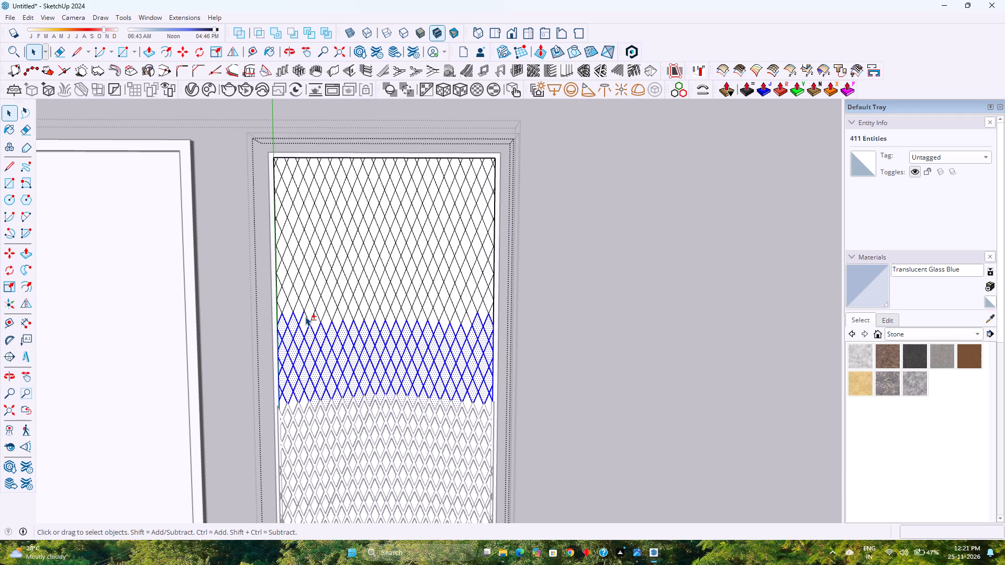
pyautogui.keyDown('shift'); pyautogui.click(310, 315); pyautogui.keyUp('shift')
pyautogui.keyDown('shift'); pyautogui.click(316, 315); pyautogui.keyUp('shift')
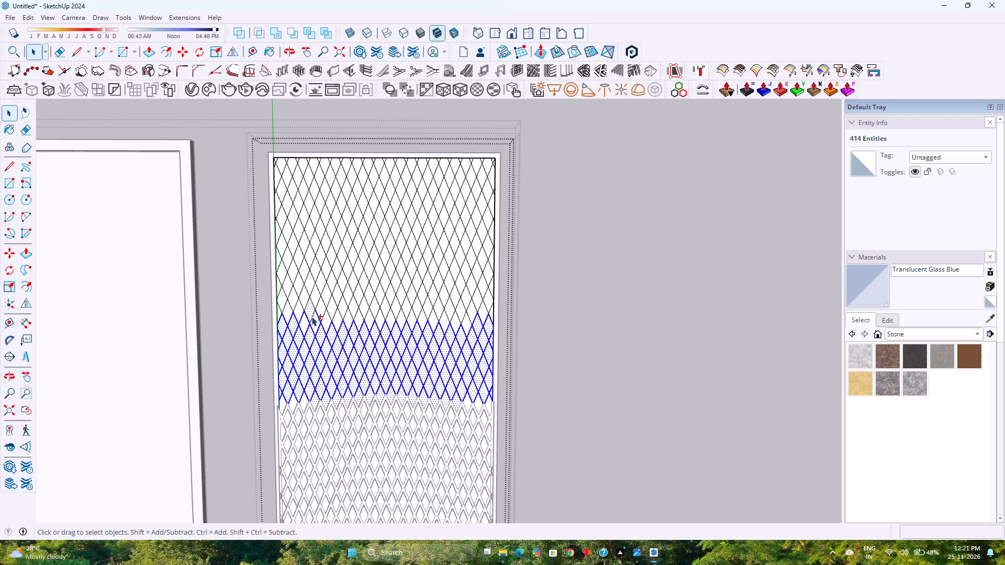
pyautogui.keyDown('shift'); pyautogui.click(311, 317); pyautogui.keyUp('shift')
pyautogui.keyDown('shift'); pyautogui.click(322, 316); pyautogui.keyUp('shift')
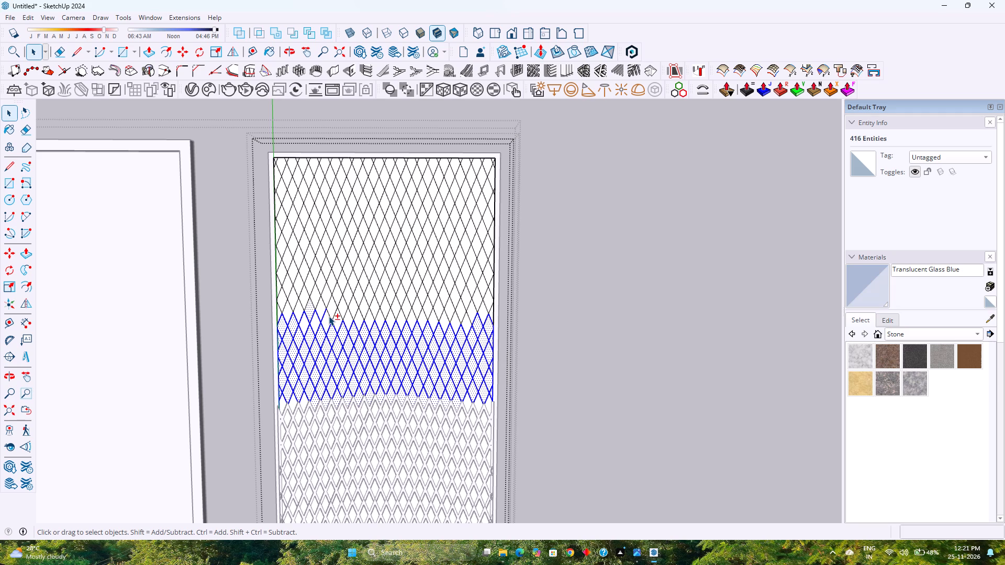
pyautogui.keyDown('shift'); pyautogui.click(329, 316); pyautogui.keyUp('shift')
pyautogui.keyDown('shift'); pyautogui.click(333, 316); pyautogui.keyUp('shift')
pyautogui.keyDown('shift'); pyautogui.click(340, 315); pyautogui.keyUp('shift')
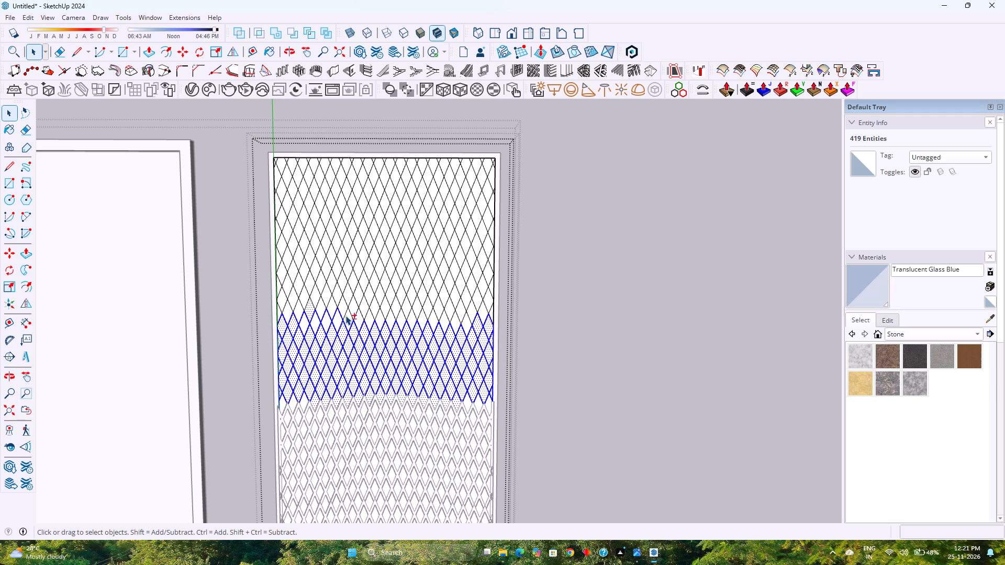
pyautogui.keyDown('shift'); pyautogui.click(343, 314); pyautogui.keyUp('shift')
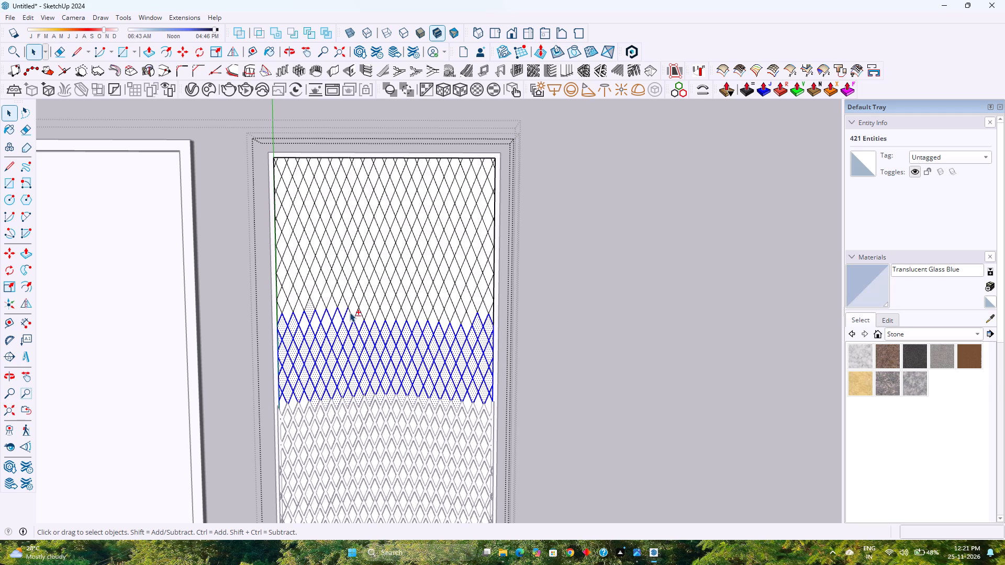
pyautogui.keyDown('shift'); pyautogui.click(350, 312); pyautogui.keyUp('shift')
# Select all remaining flat lattice edges up to the panel's top border and create a rectangular grille from them.
pyautogui.moveTo(256, 132); pyautogui.dragTo(479, 399)
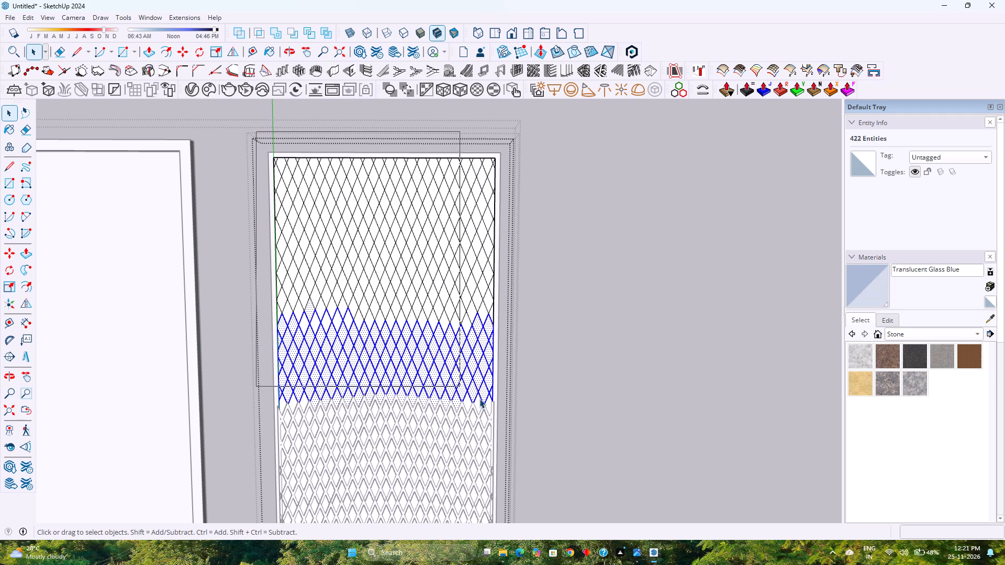
pyautogui.moveTo(479, 399); pyautogui.dragTo(520, 415)
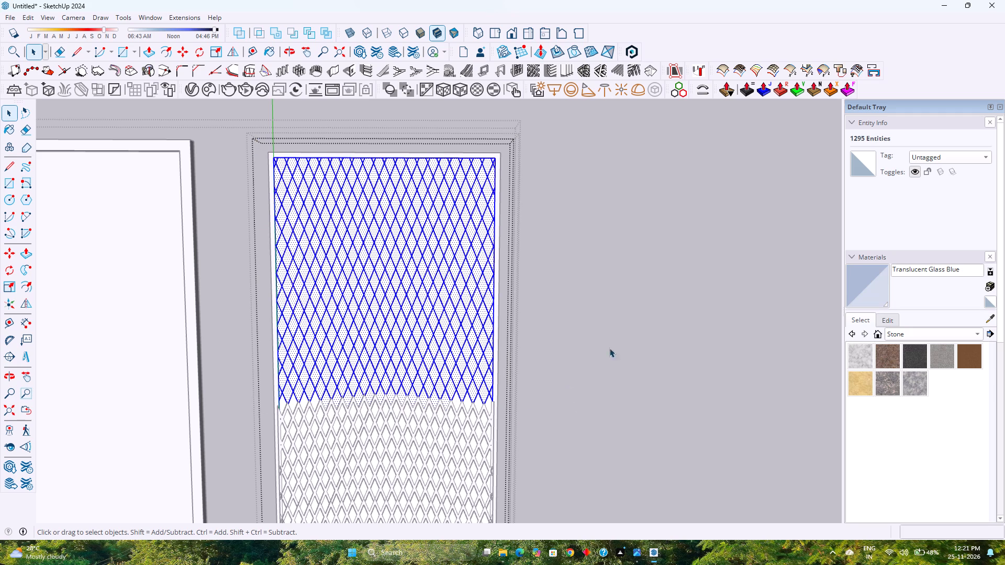
pyautogui.click(587, 73)
pyautogui.click(512, 289)
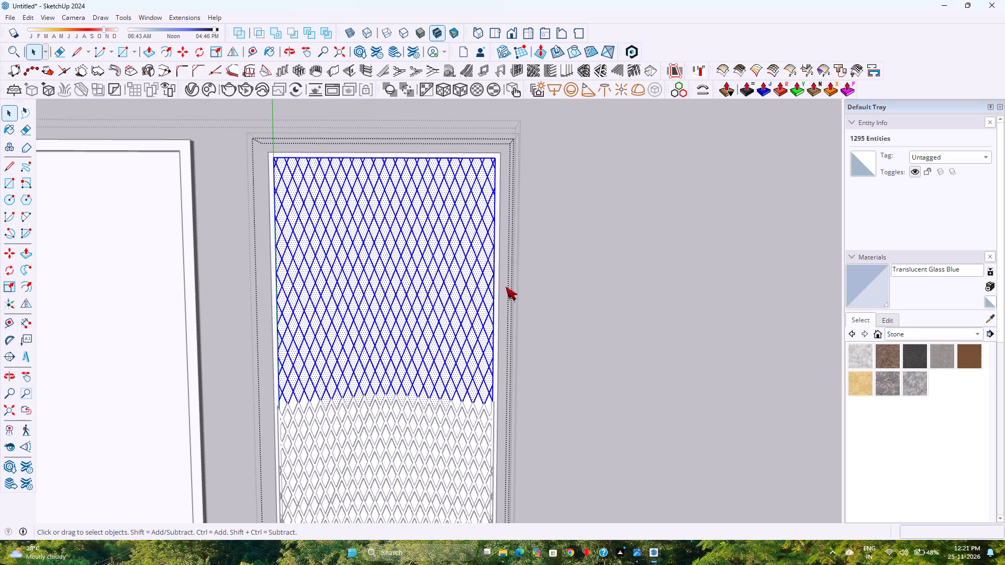
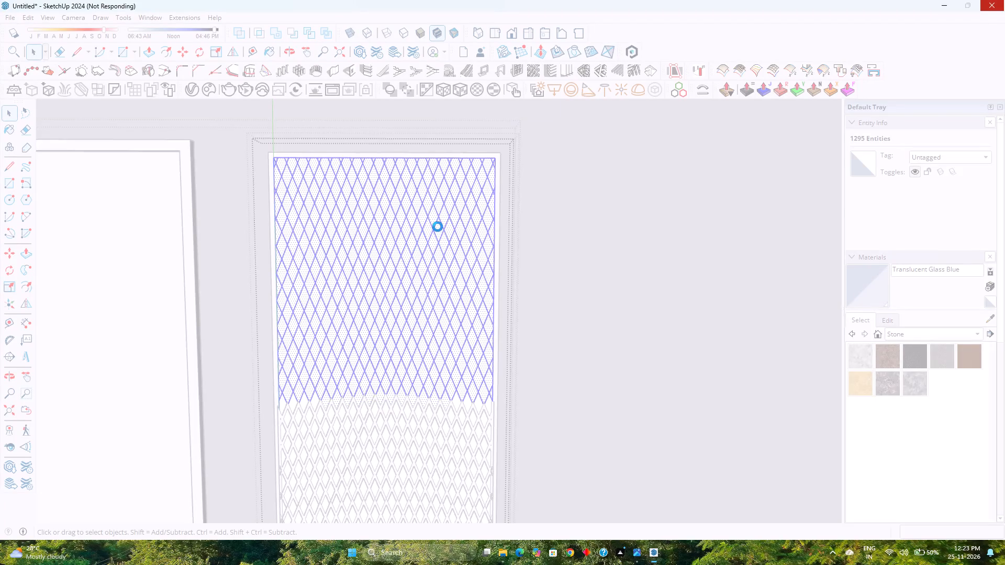
# Inspect the completed diamond grille and its border from several angles and distances.
pyautogui.moveTo(472, 222); pyautogui.dragTo(473, 212)
pyautogui.scroll(-4, 534, 267)
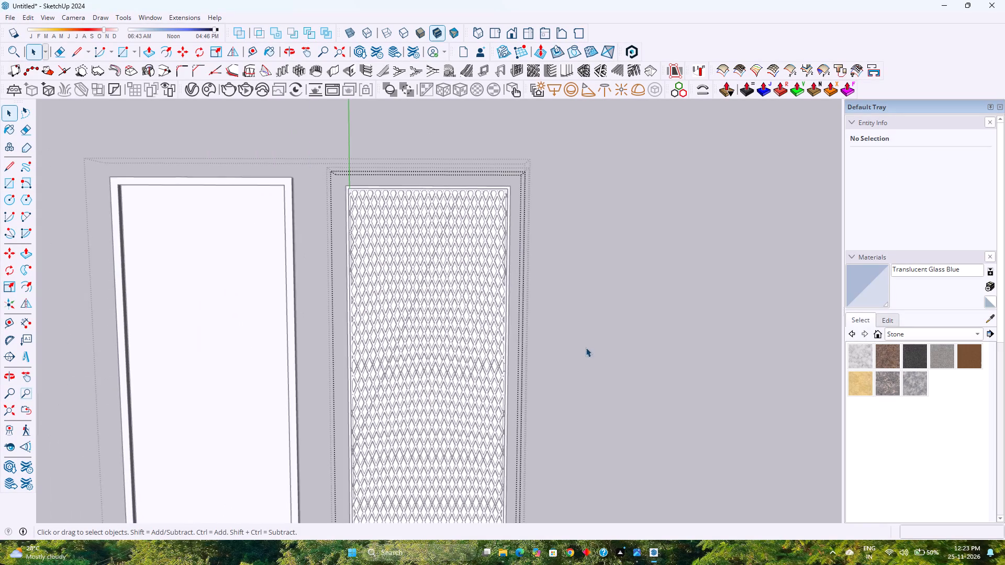
pyautogui.moveTo(586, 350); pyautogui.dragTo(484, 210, button='middle')
pyautogui.middleClick(486, 209)
pyautogui.scroll(-3, 534, 272)
pyautogui.moveTo(562, 407); pyautogui.dragTo(456, 380, button='middle')
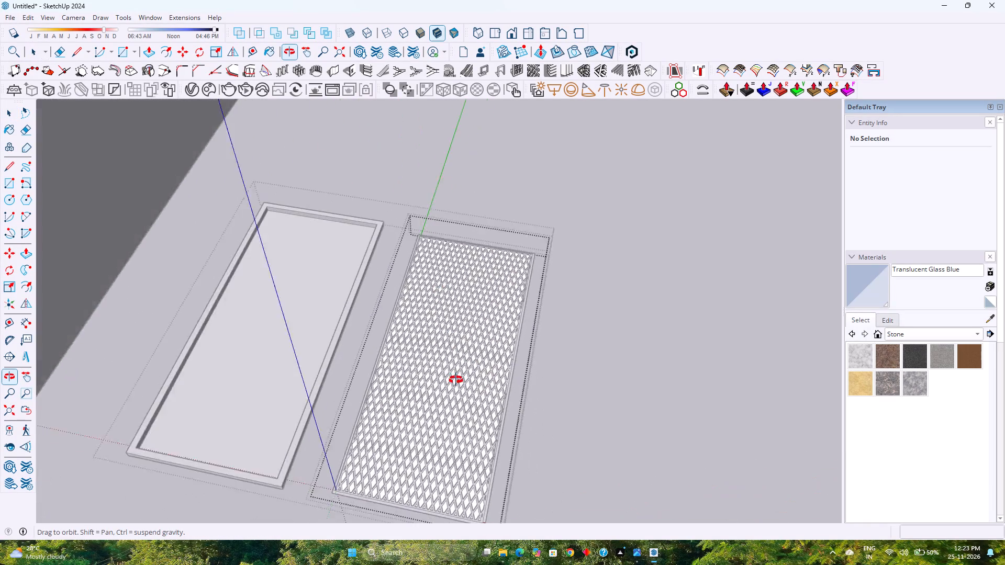
pyautogui.moveTo(456, 380); pyautogui.dragTo(449, 486, button='middle')
pyautogui.scroll(4, 429, 255)
pyautogui.scroll(8, 386, 270)
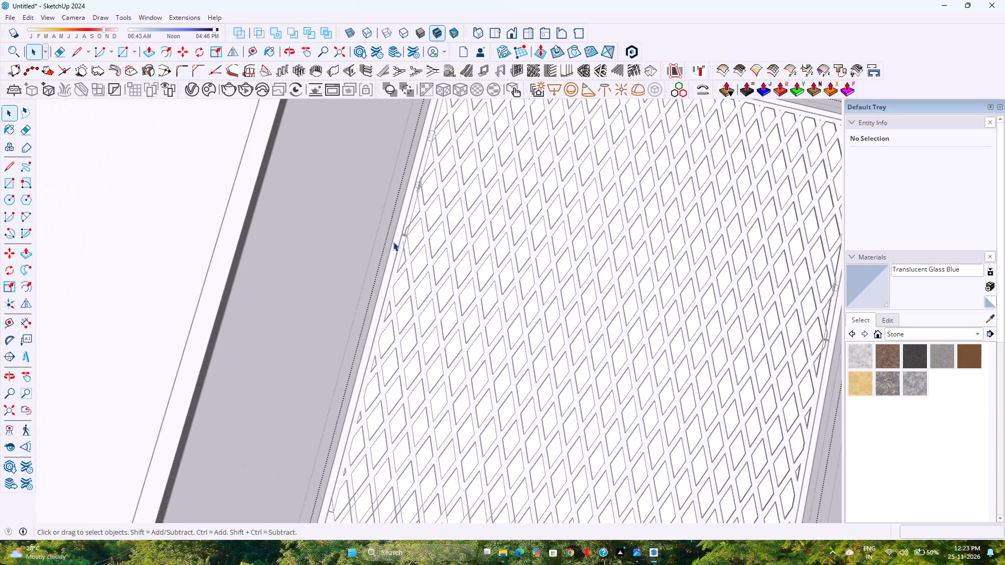
pyautogui.scroll(-6, 393, 242)
pyautogui.moveTo(548, 222); pyautogui.dragTo(546, 310, button='middle')
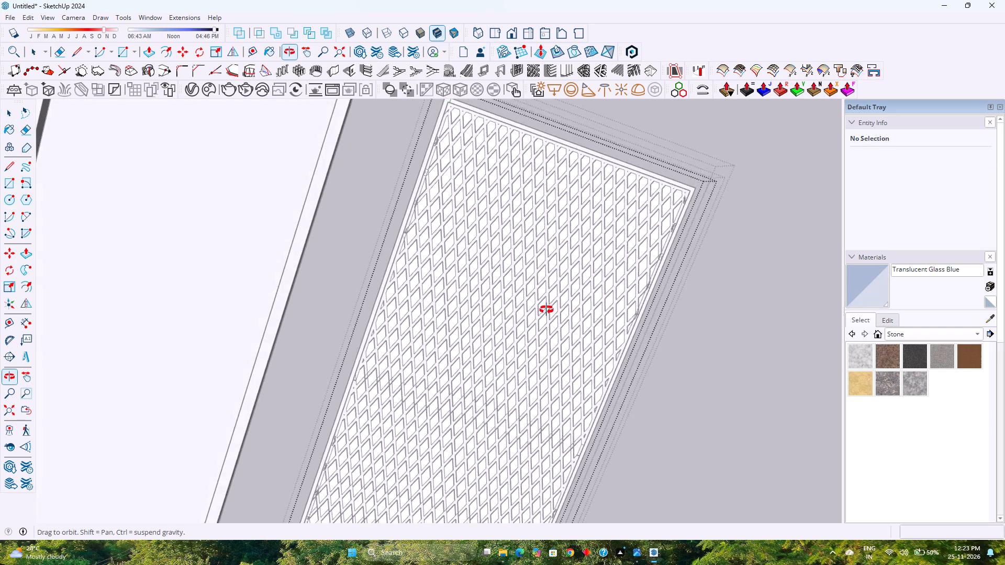
pyautogui.moveTo(546, 310); pyautogui.dragTo(725, 212, button='middle')
pyautogui.middleClick(725, 211)
pyautogui.scroll(-6, 712, 203)
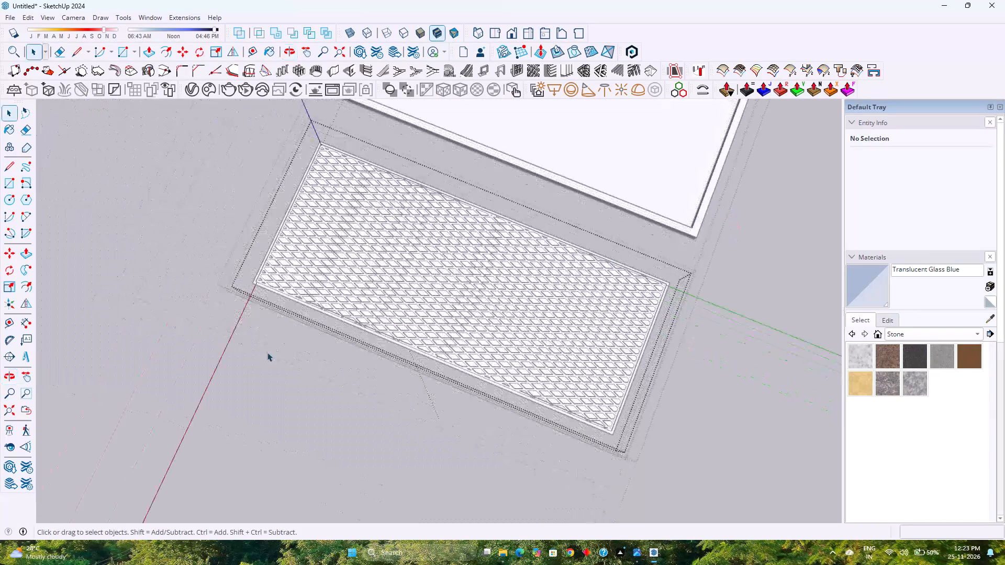
pyautogui.moveTo(267, 352); pyautogui.dragTo(909, 282, button='middle')
pyautogui.middleClick(909, 282)
pyautogui.scroll(5, 438, 380)
pyautogui.moveTo(453, 387); pyautogui.dragTo(349, 286, button='middle')
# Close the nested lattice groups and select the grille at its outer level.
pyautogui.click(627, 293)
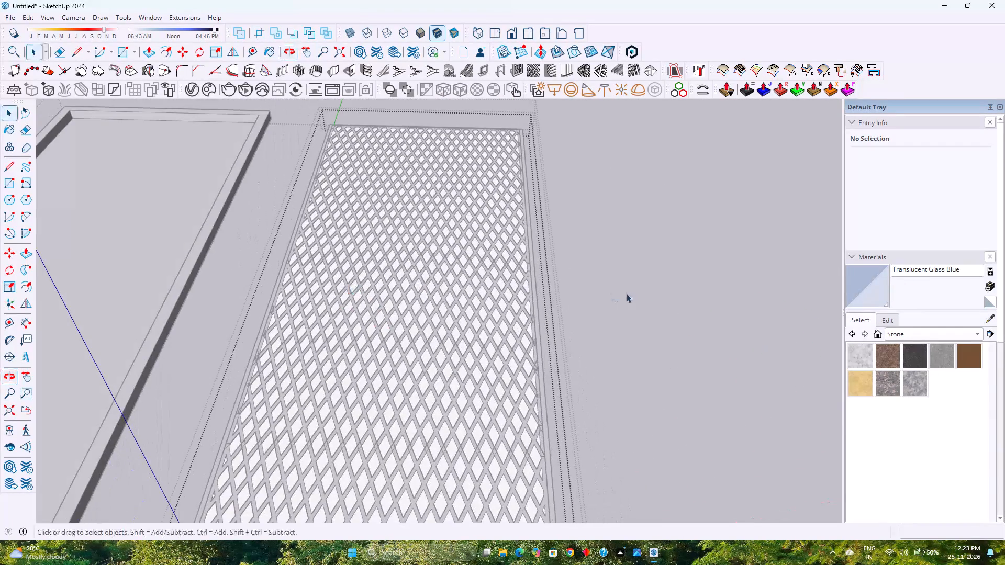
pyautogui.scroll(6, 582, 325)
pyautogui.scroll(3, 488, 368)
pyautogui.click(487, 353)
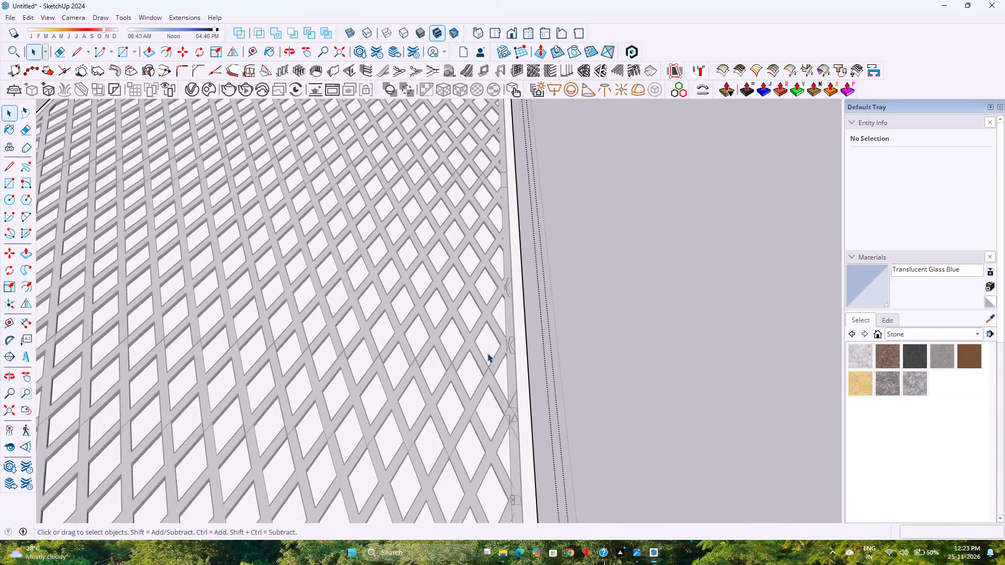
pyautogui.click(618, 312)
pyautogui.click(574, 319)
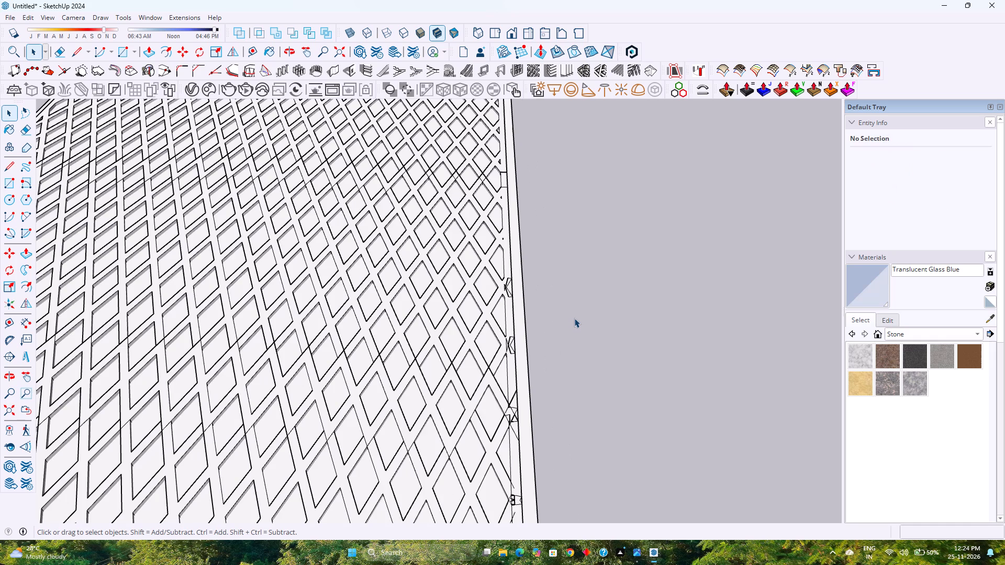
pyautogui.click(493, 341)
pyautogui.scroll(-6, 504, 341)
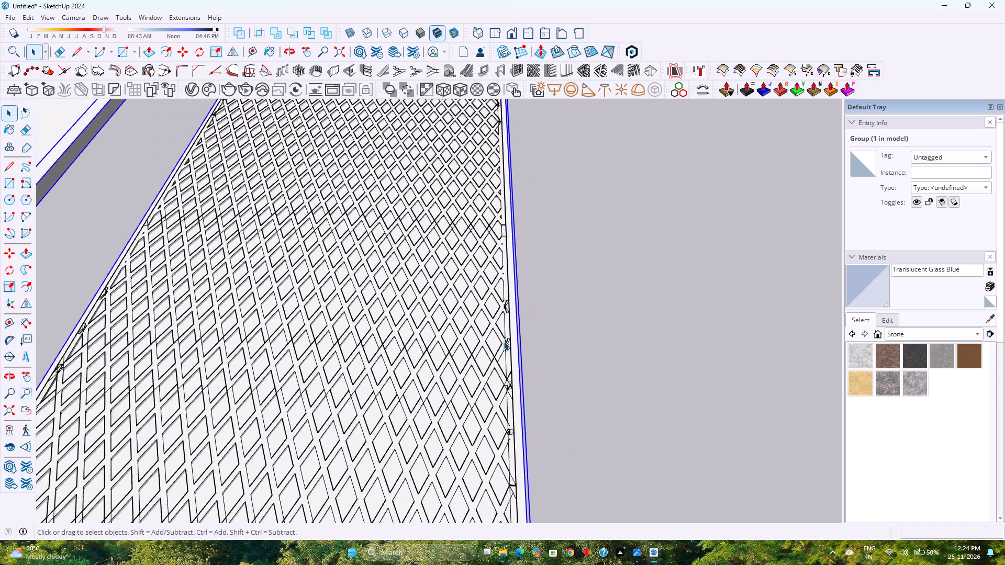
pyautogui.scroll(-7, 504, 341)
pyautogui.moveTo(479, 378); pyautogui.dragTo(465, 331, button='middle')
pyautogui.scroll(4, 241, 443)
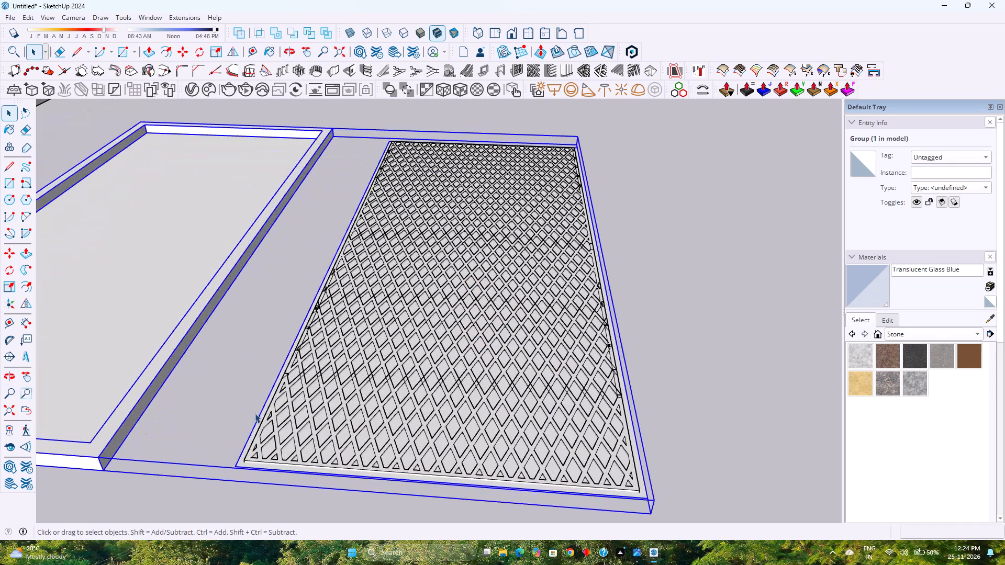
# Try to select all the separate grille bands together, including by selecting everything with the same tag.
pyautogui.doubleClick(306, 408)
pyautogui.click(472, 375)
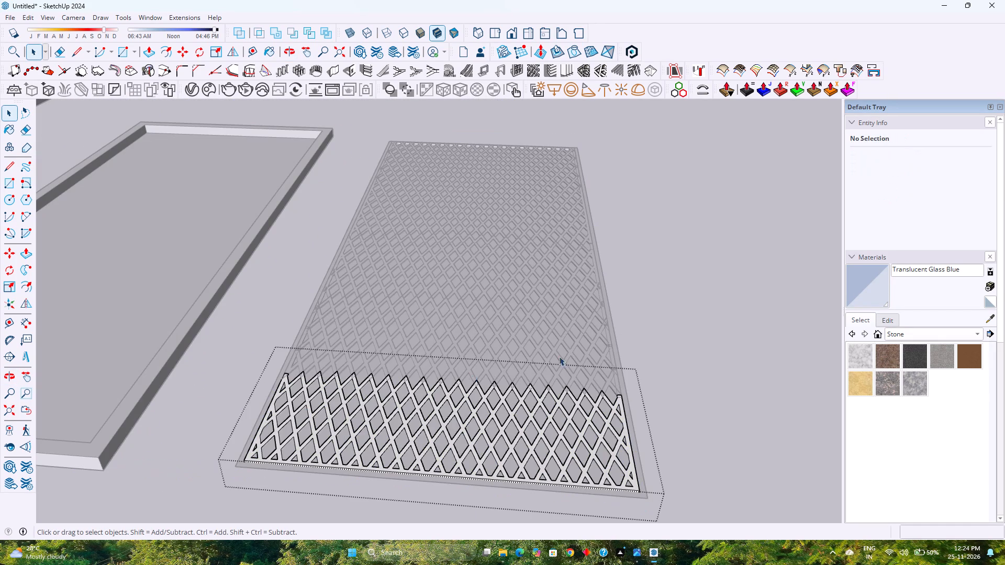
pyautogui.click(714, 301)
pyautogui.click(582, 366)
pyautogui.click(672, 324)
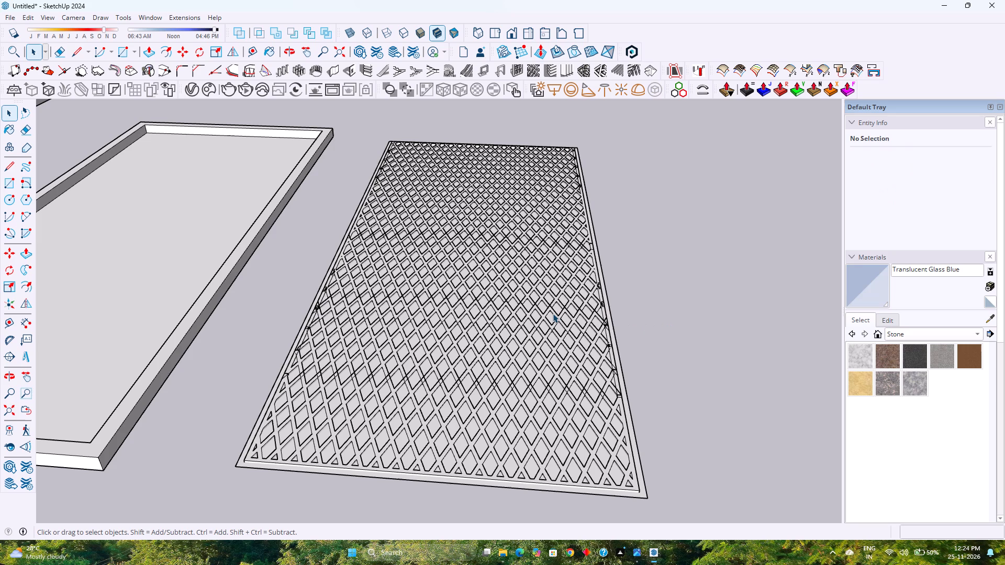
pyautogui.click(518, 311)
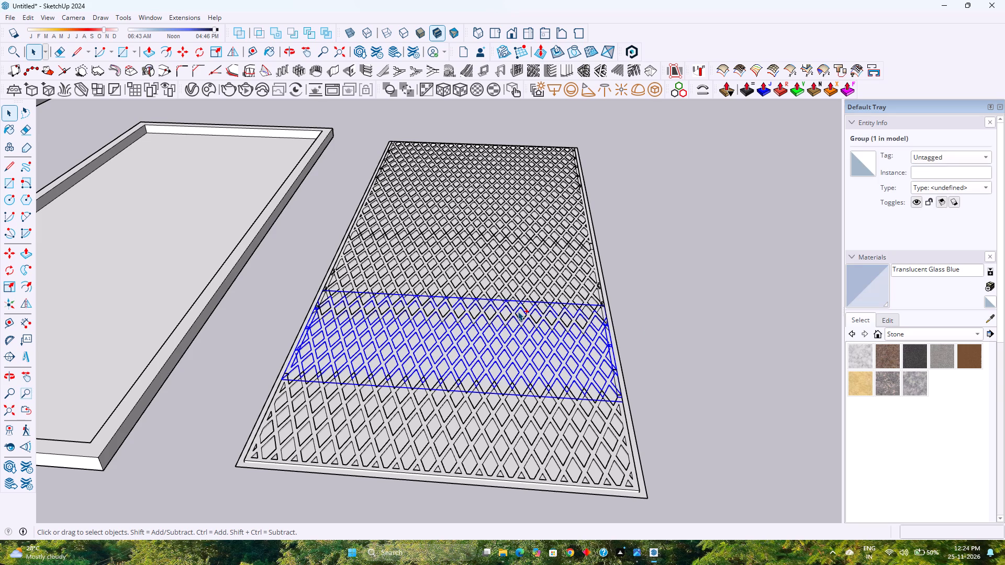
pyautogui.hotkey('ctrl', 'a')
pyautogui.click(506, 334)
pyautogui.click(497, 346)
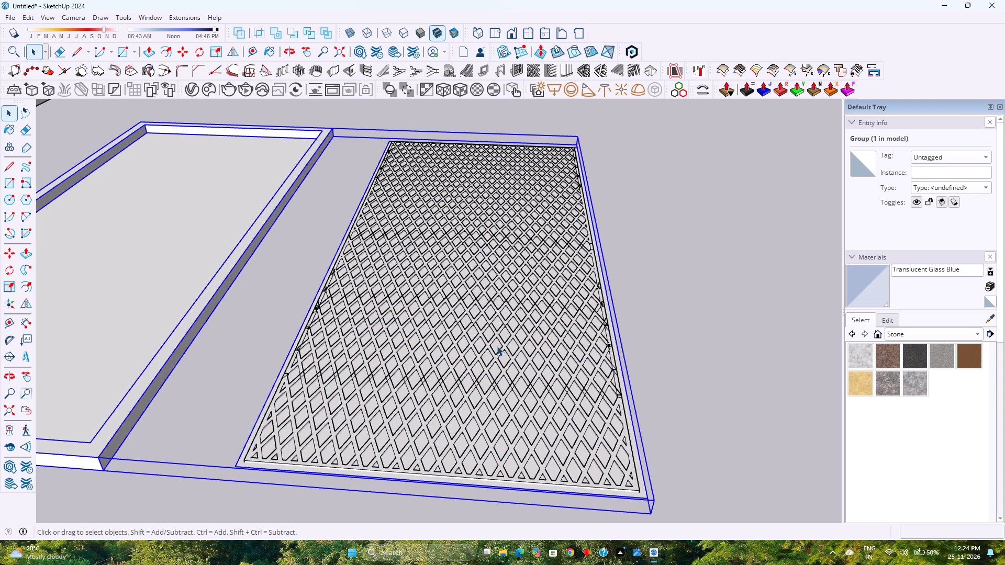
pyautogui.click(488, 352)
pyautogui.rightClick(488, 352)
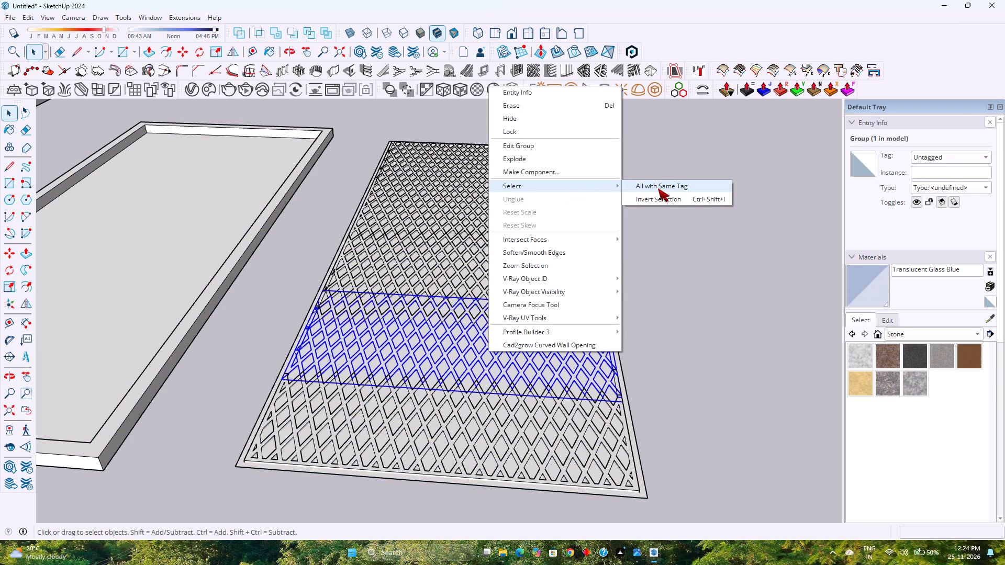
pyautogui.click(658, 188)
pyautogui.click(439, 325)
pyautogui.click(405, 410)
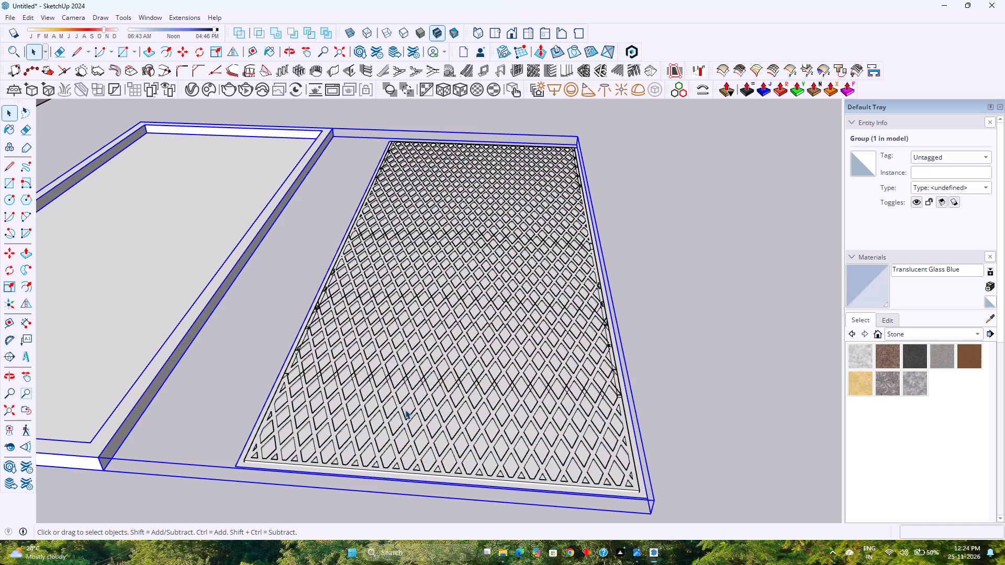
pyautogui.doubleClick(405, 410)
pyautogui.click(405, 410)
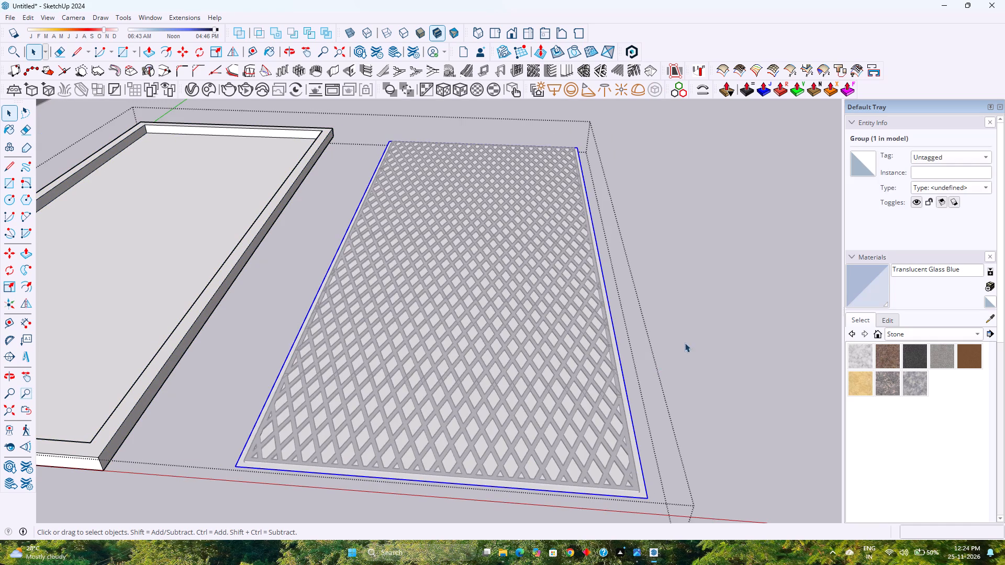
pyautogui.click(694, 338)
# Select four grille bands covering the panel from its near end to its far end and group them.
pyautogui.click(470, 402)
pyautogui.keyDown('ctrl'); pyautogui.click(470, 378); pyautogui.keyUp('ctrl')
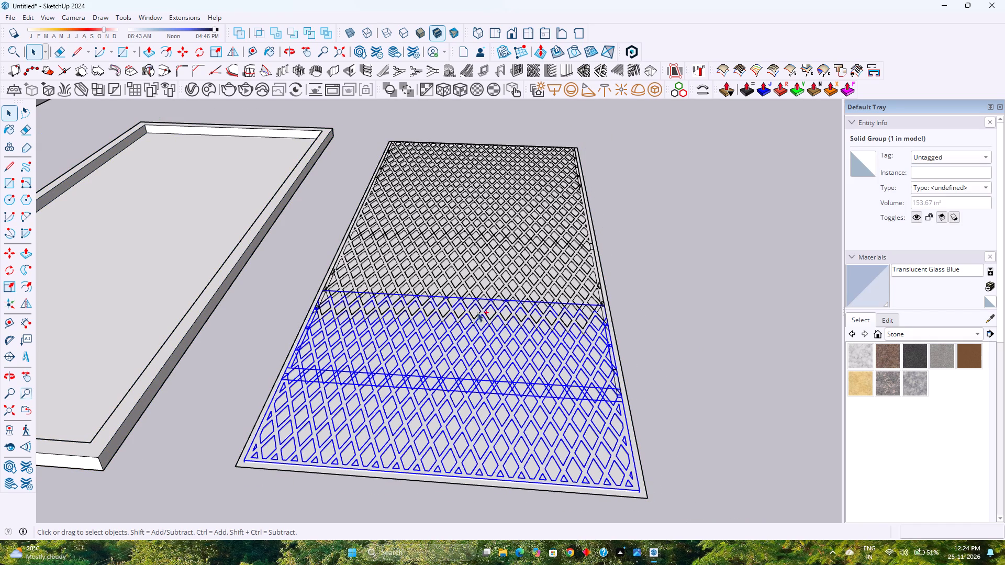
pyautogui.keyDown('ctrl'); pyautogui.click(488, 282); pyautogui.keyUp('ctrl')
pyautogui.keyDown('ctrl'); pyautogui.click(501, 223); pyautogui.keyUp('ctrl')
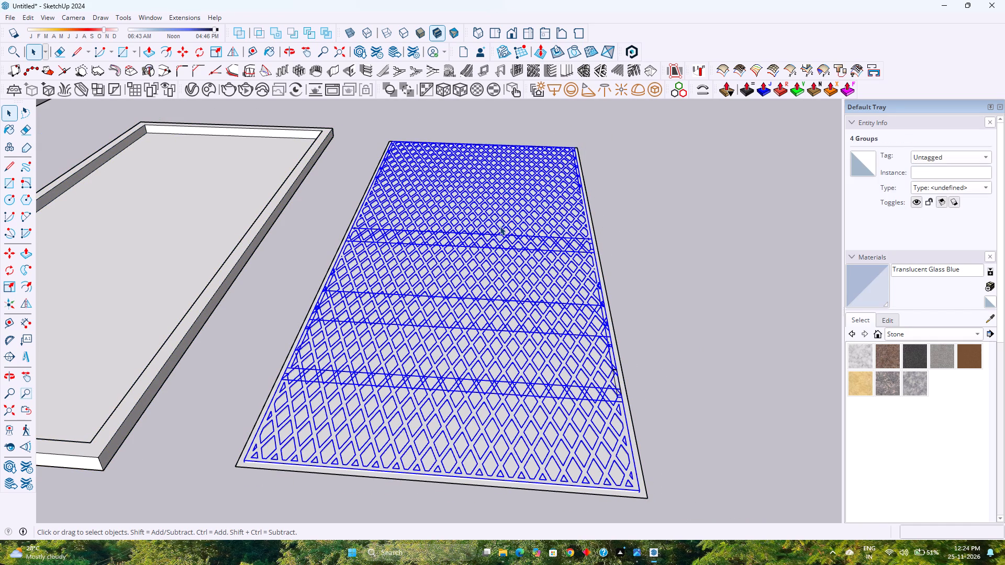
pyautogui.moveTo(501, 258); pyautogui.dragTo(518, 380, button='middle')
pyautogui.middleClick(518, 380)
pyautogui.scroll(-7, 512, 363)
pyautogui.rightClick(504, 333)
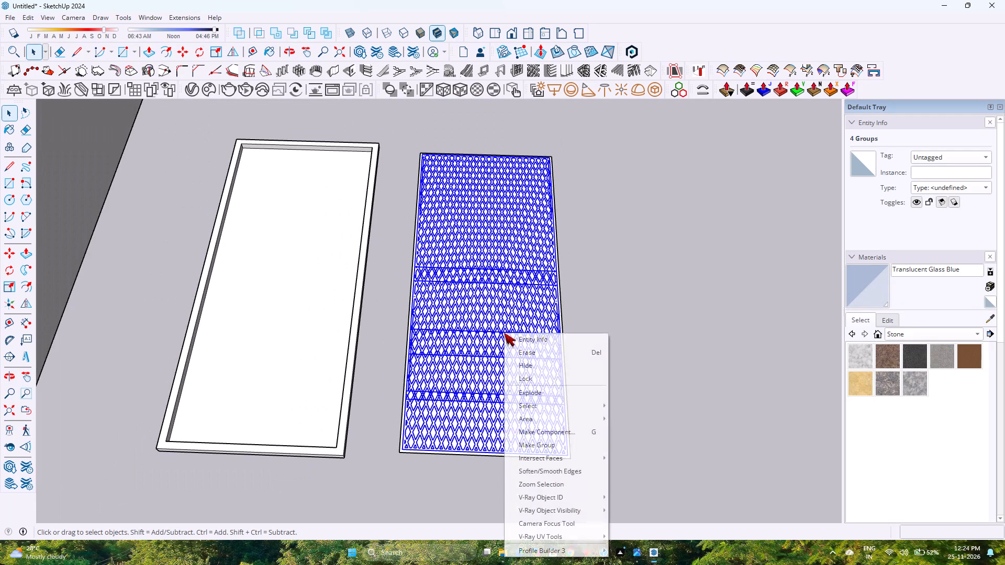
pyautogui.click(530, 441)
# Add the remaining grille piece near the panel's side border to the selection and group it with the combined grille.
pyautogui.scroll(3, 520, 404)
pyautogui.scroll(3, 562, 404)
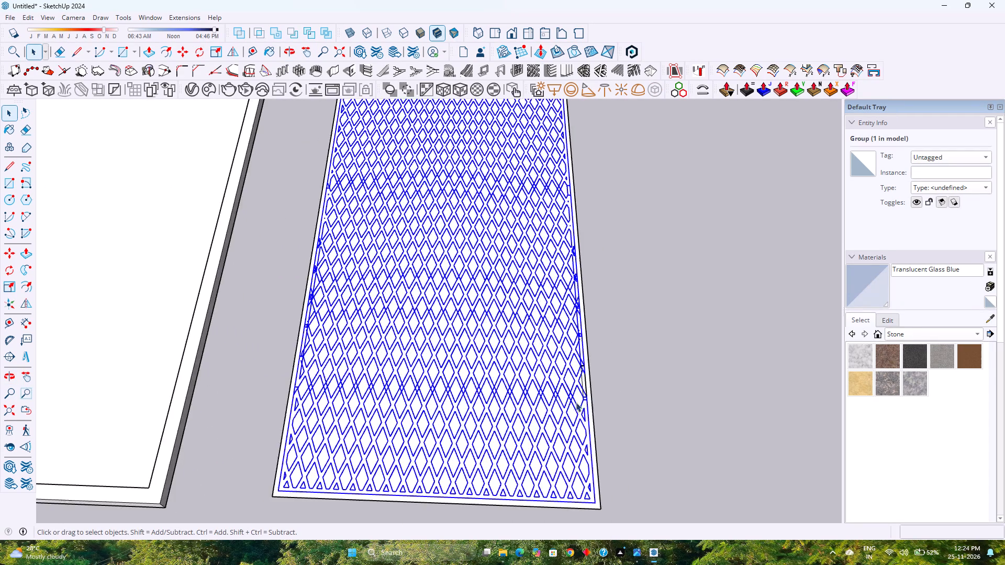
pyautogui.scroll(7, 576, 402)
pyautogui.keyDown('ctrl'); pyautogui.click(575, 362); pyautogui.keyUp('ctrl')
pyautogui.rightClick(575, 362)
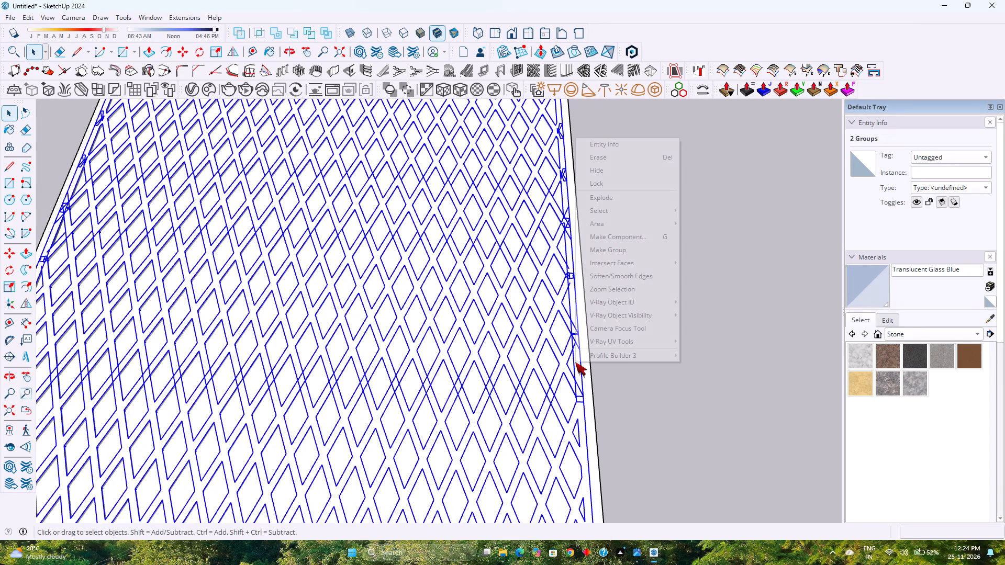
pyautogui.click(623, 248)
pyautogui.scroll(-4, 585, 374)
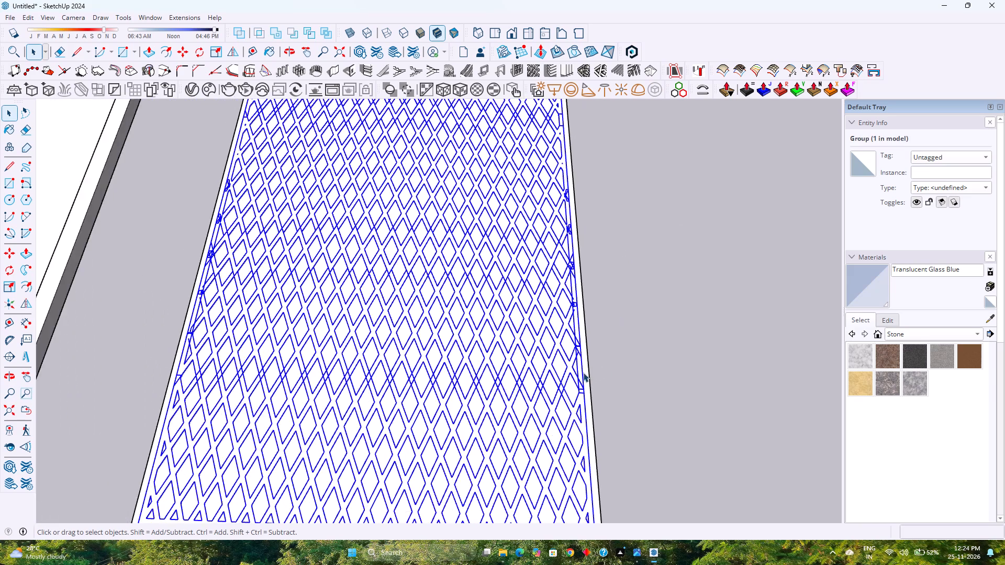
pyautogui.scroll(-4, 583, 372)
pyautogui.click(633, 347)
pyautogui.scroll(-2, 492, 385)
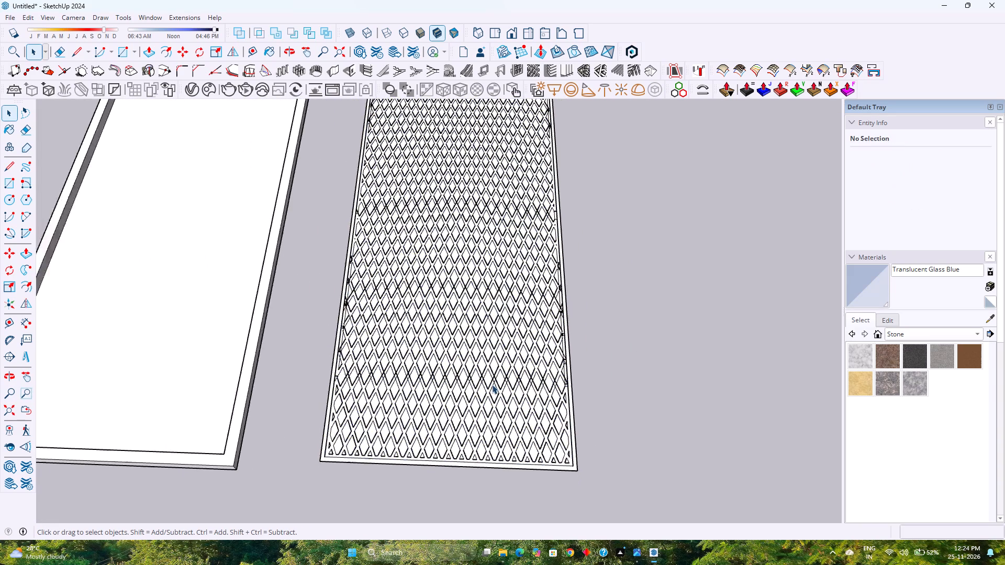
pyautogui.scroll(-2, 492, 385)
# Undo the groupings and the rectangular grille creation on all bands, back to the plain flat diamond lattice.
pyautogui.hotkey('ctrl', 'z')
pyautogui.hotkey('ctrl', 'z')
pyautogui.hotkey('ctrl', 'z')
pyautogui.hotkey('ctrl', 'z')
pyautogui.hotkey('ctrl', 'z')
pyautogui.hotkey('ctrl', 'z')
pyautogui.hotkey('ctrl', 'z')
pyautogui.hotkey('ctrl', 'z')
pyautogui.hotkey('ctrl', 'z')
pyautogui.hotkey('ctrl', 'z')
pyautogui.hotkey('ctrl', 'z')
pyautogui.hotkey('ctrl', 'z')
pyautogui.hotkey('ctrl', 'z')
pyautogui.hotkey('ctrl', 'z')
pyautogui.hotkey('ctrl', 'z')
pyautogui.hotkey('ctrl', 'z')
pyautogui.hotkey('ctrl', 'z')
pyautogui.hotkey('ctrl', 'z')
pyautogui.hotkey('ctrl', 'z')
pyautogui.hotkey('ctrl', 'z')
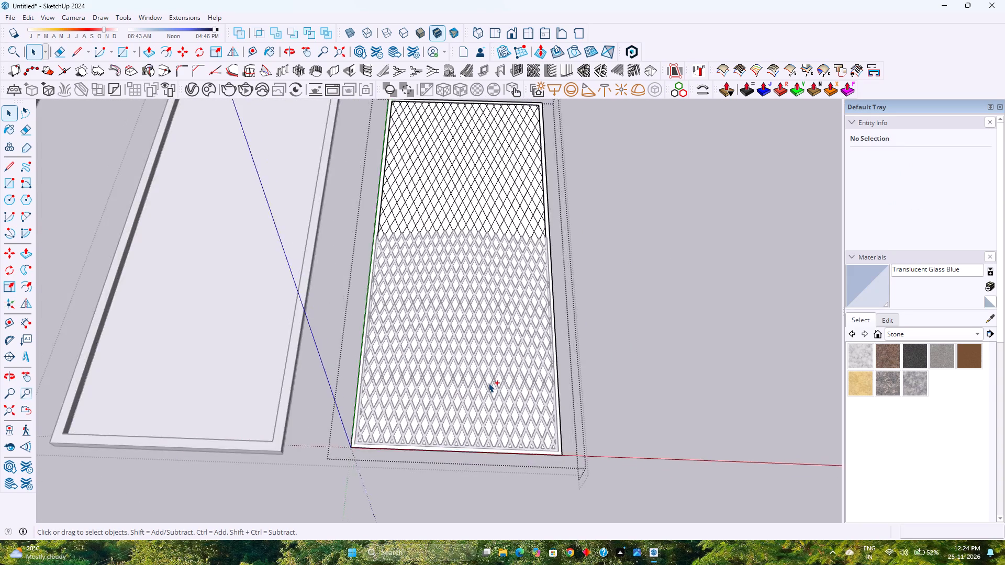
# Open the nested group containing the flat diamond lattice for editing.
pyautogui.scroll(4, 460, 402)
pyautogui.scroll(-2, 460, 402)
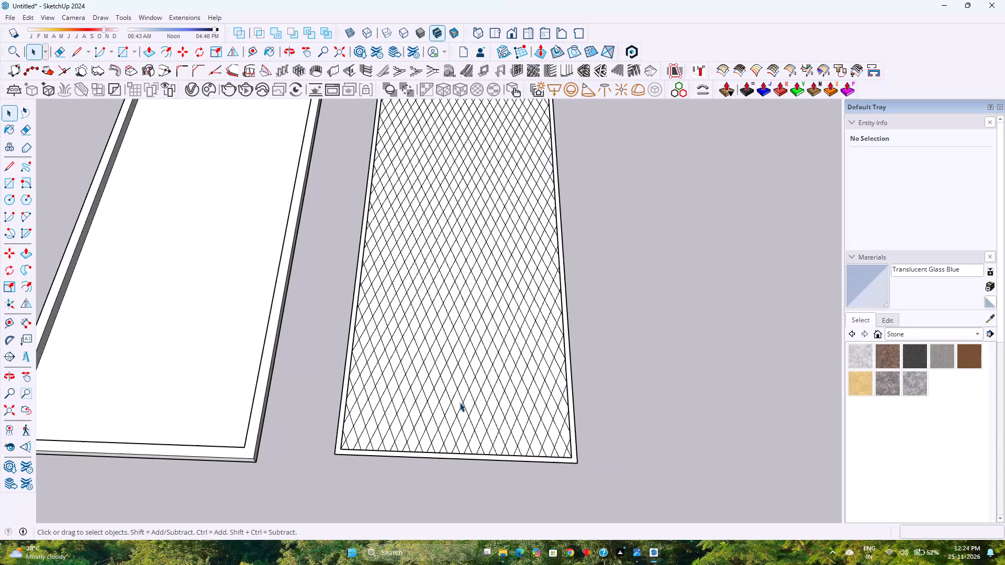
pyautogui.scroll(-7, 460, 402)
pyautogui.scroll(6, 454, 335)
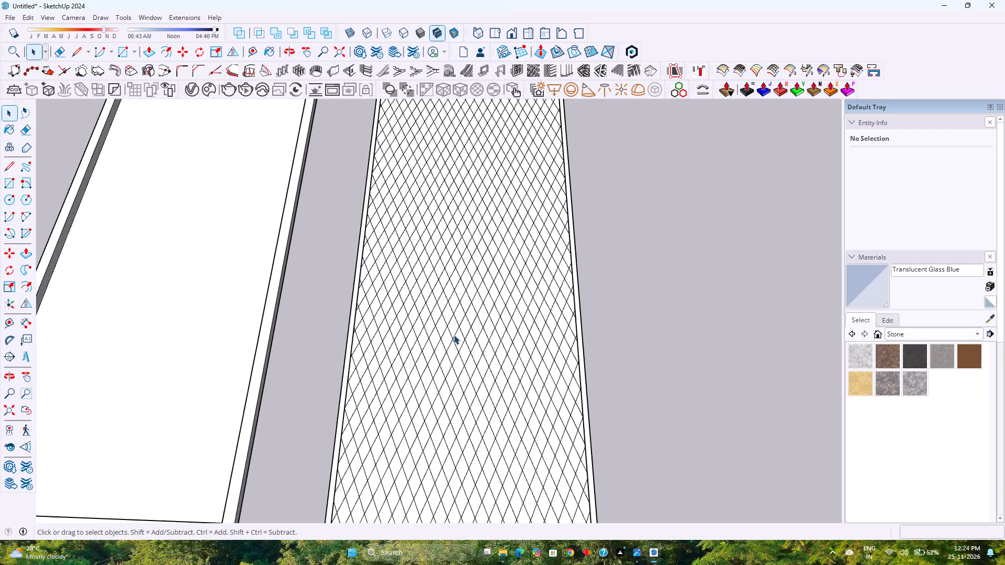
pyautogui.scroll(-3, 454, 335)
pyautogui.scroll(4, 393, 144)
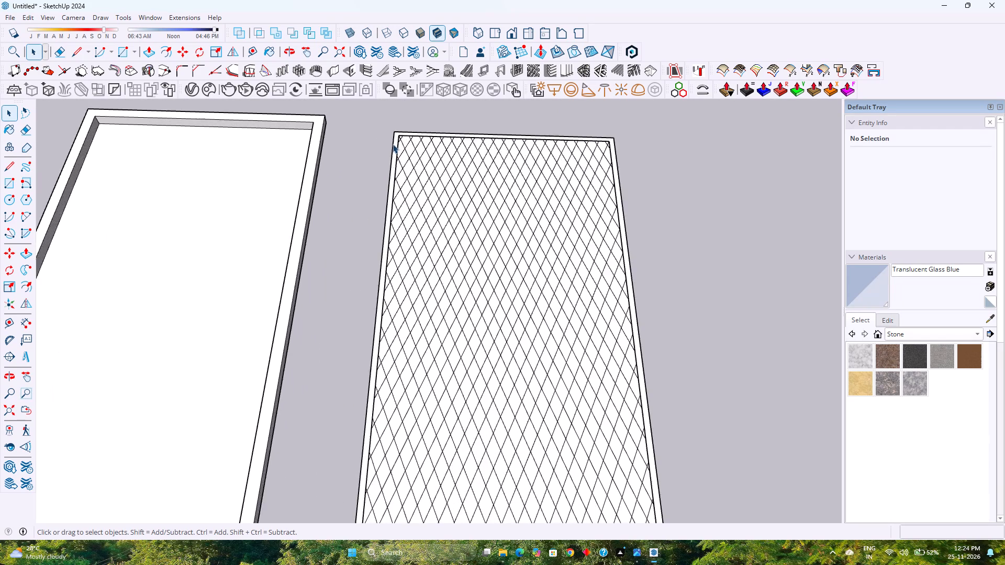
pyautogui.scroll(7, 411, 122)
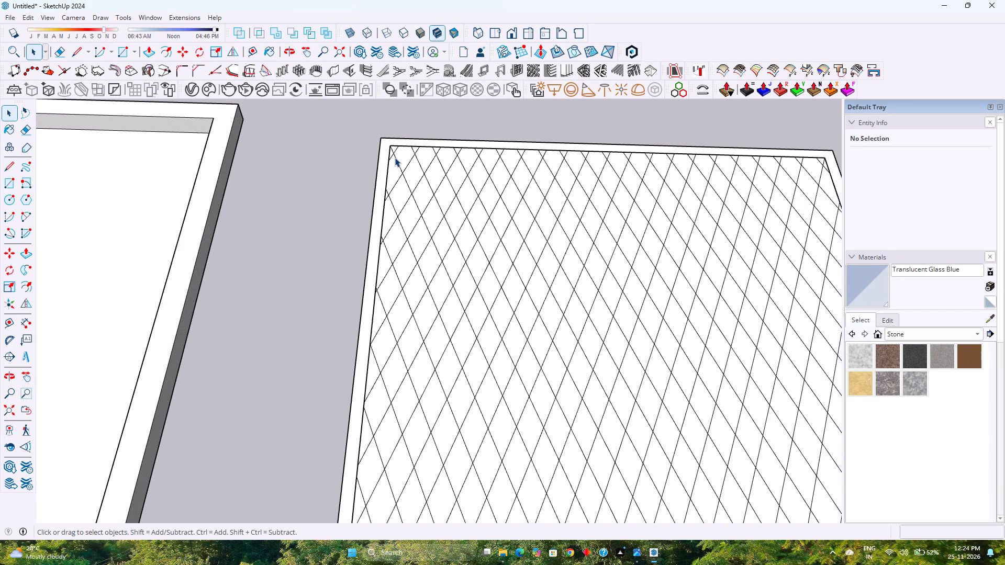
pyautogui.click(395, 157)
pyautogui.doubleClick(396, 159)
pyautogui.click(397, 159)
pyautogui.click(397, 159)
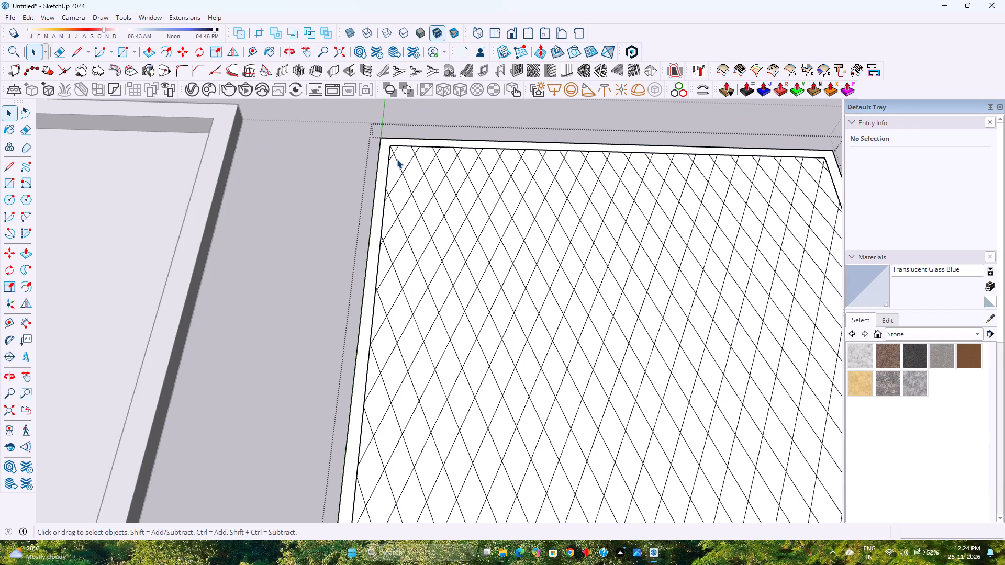
pyautogui.click(397, 159)
pyautogui.doubleClick(397, 159)
pyautogui.click(397, 159)
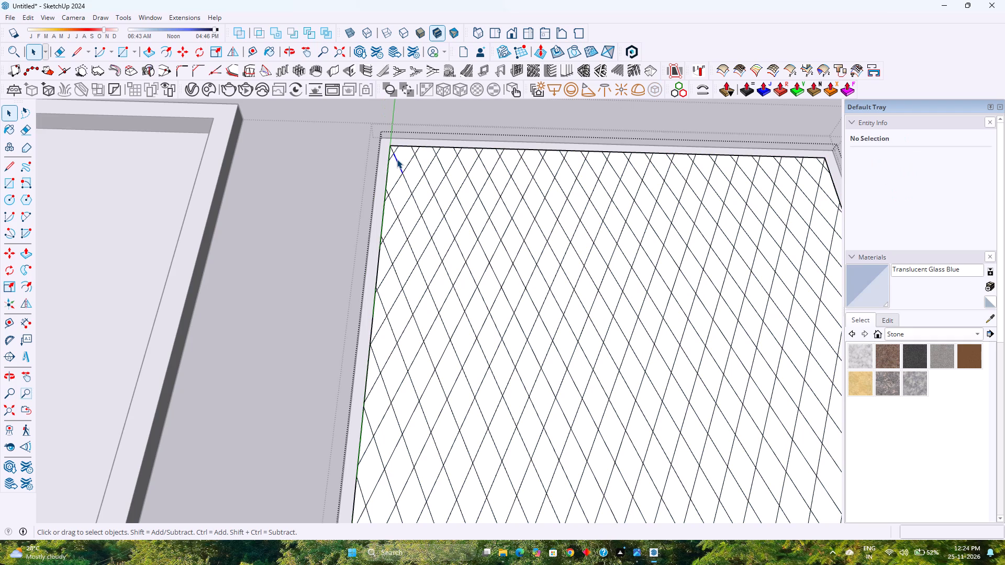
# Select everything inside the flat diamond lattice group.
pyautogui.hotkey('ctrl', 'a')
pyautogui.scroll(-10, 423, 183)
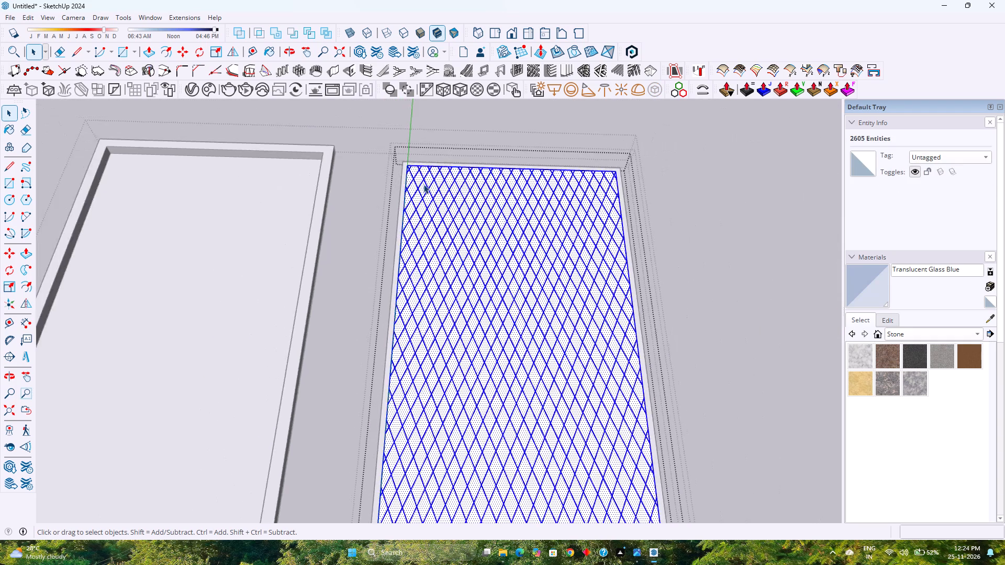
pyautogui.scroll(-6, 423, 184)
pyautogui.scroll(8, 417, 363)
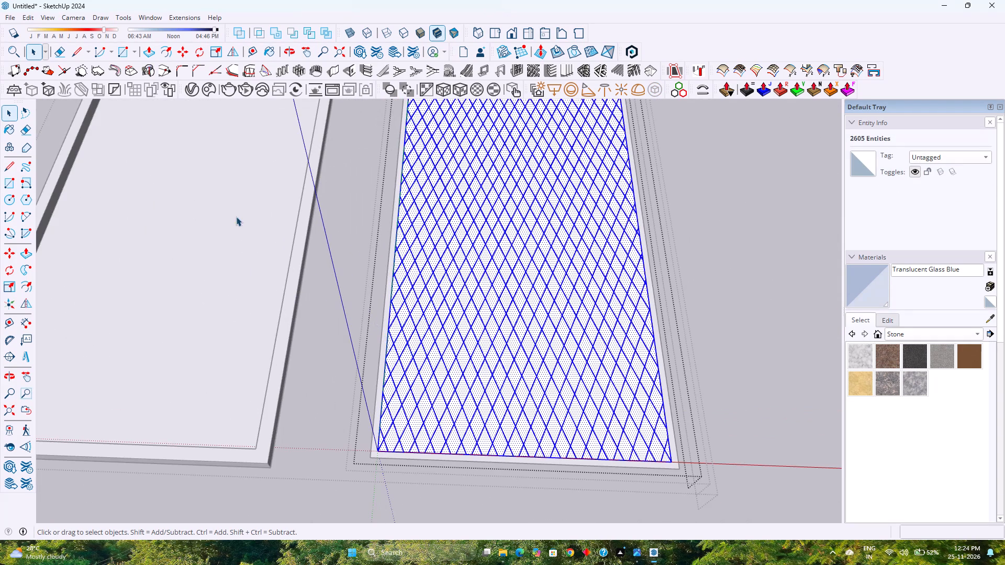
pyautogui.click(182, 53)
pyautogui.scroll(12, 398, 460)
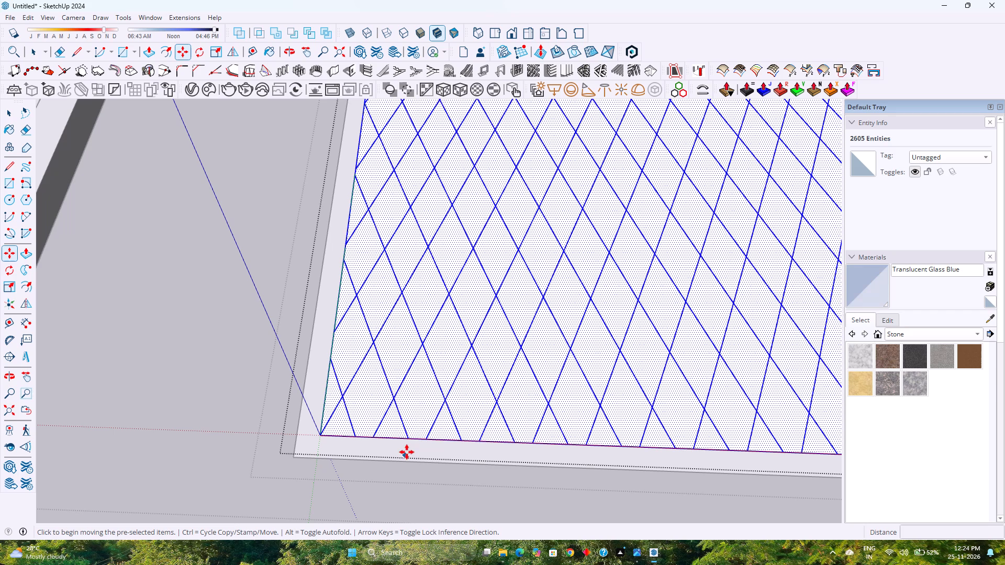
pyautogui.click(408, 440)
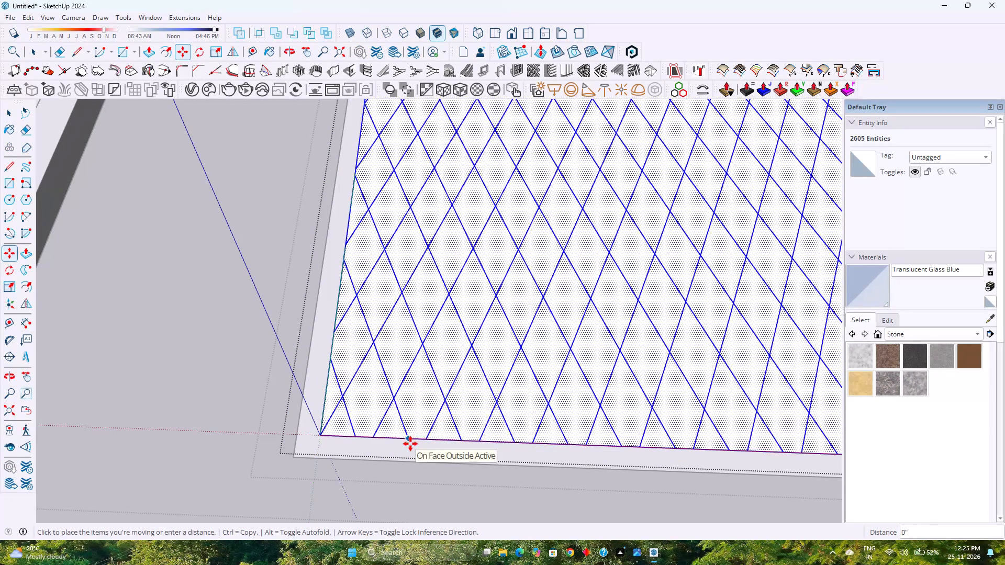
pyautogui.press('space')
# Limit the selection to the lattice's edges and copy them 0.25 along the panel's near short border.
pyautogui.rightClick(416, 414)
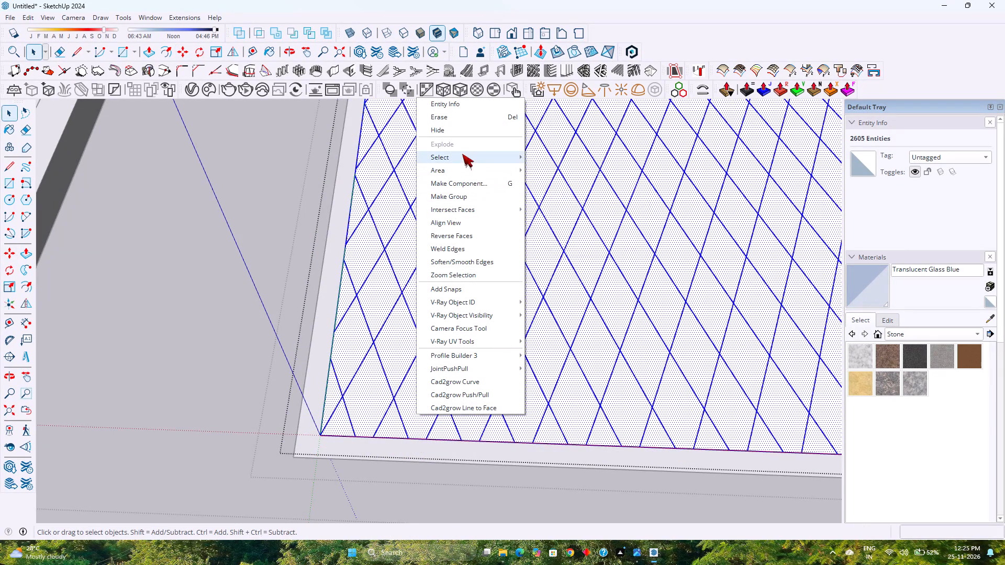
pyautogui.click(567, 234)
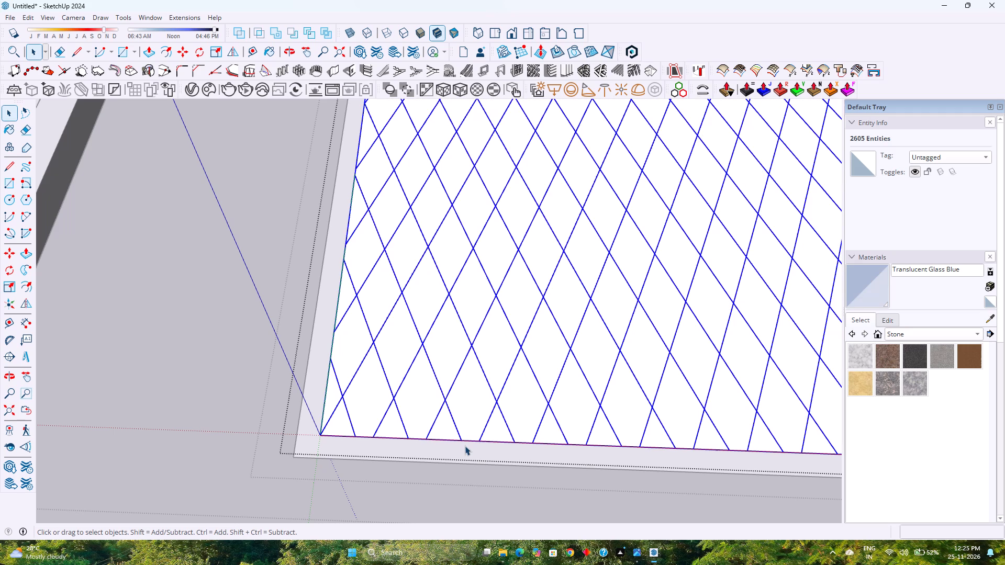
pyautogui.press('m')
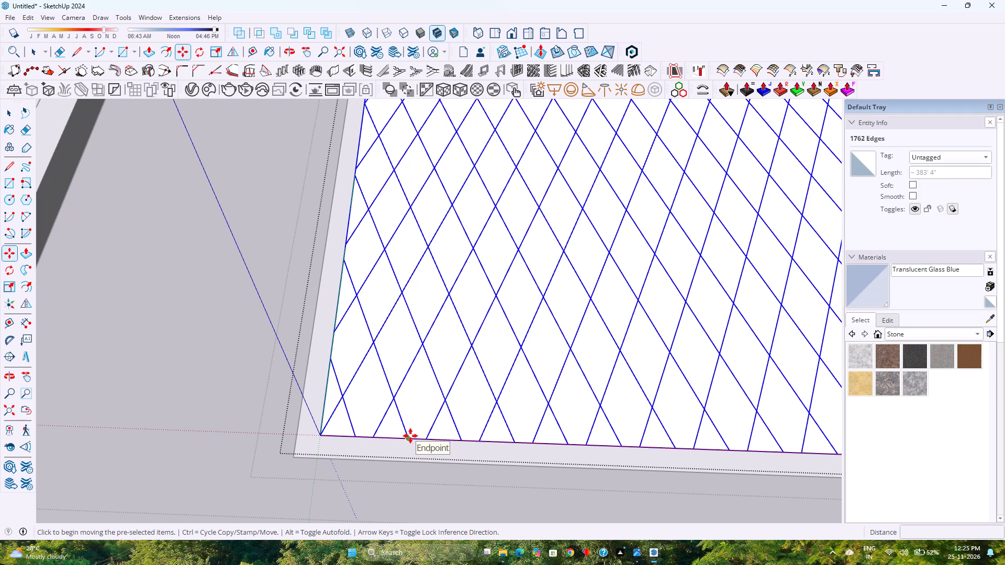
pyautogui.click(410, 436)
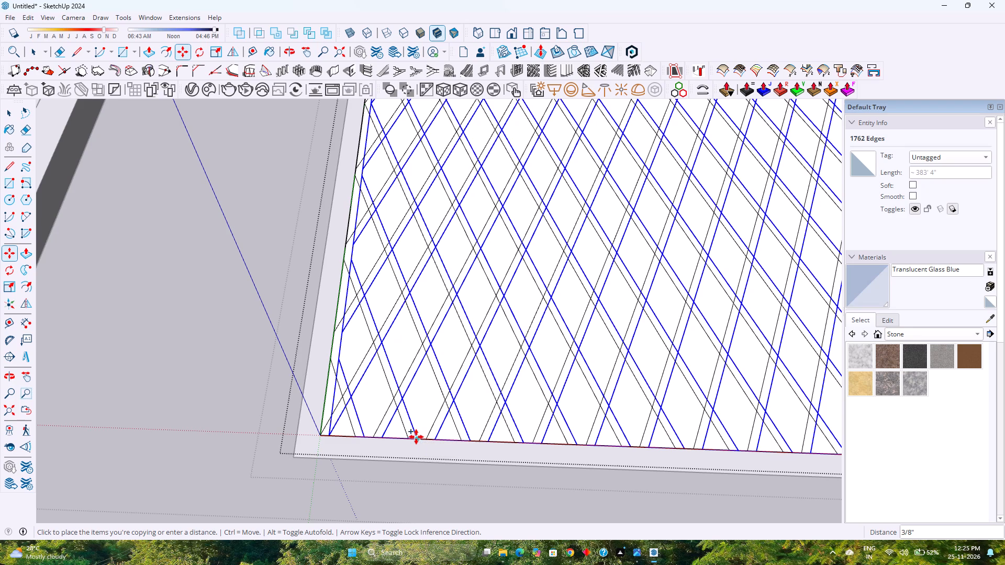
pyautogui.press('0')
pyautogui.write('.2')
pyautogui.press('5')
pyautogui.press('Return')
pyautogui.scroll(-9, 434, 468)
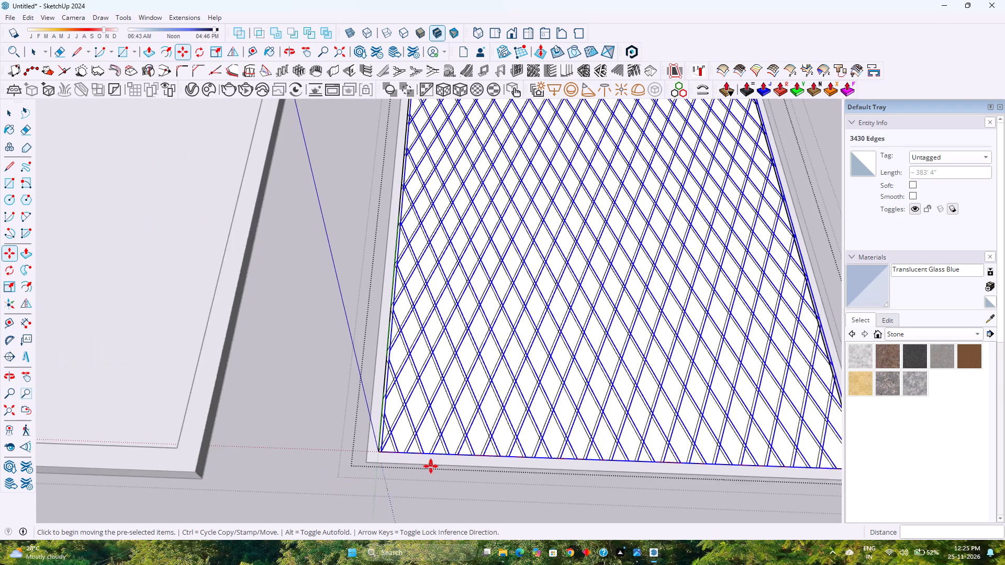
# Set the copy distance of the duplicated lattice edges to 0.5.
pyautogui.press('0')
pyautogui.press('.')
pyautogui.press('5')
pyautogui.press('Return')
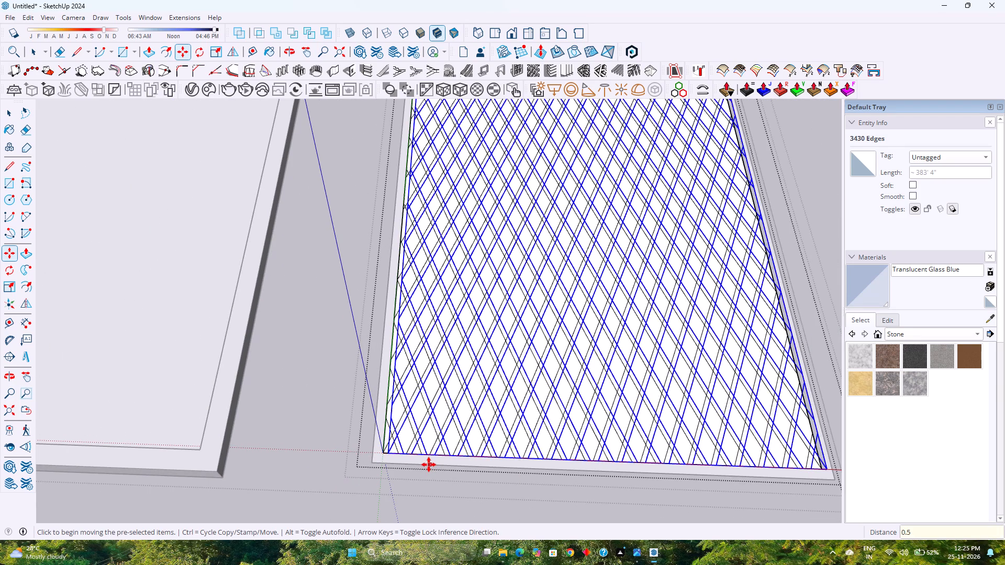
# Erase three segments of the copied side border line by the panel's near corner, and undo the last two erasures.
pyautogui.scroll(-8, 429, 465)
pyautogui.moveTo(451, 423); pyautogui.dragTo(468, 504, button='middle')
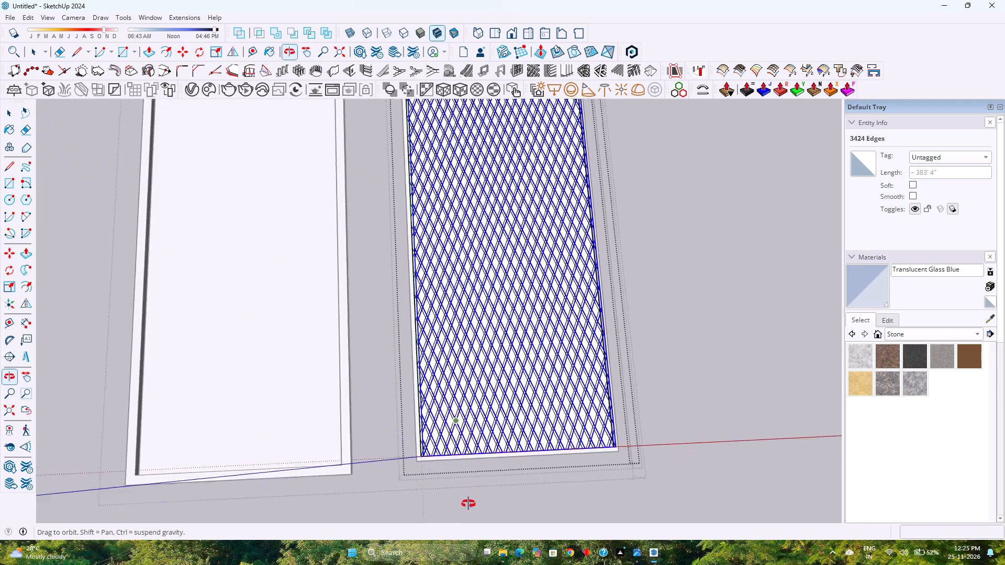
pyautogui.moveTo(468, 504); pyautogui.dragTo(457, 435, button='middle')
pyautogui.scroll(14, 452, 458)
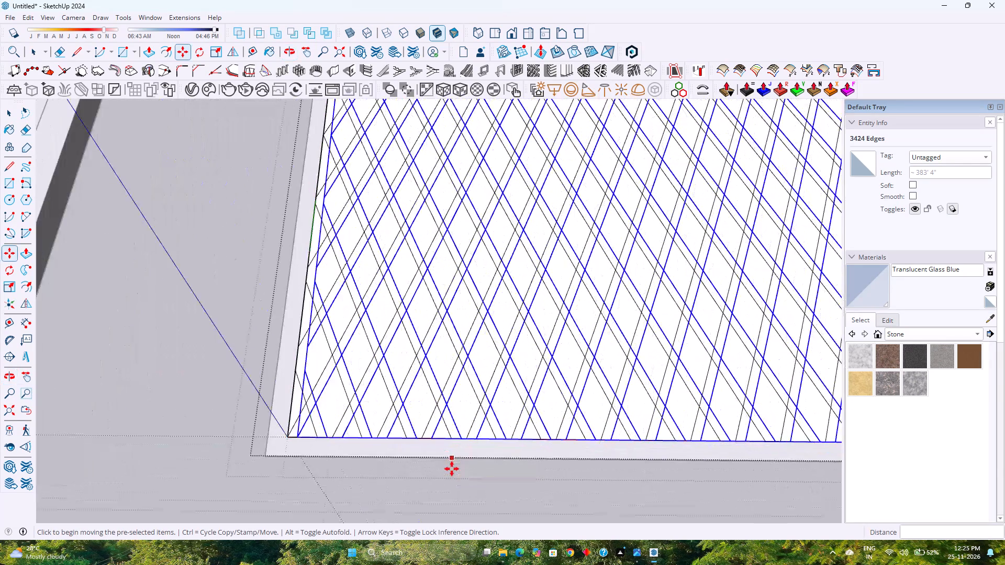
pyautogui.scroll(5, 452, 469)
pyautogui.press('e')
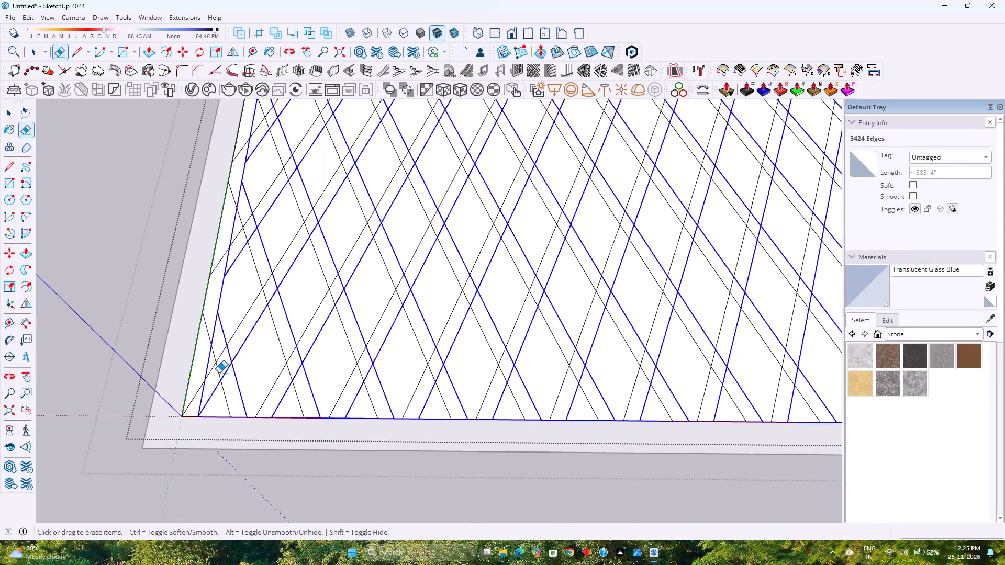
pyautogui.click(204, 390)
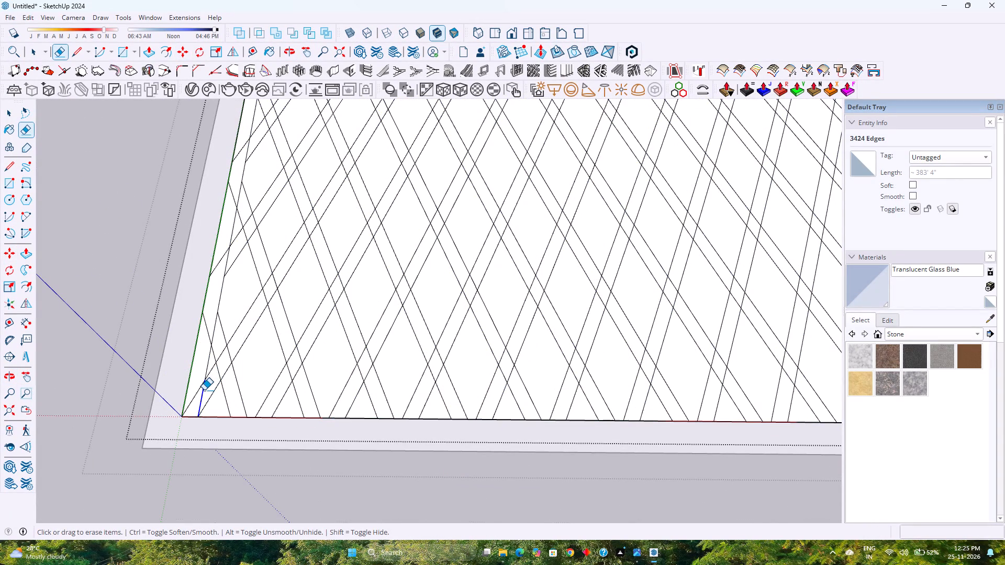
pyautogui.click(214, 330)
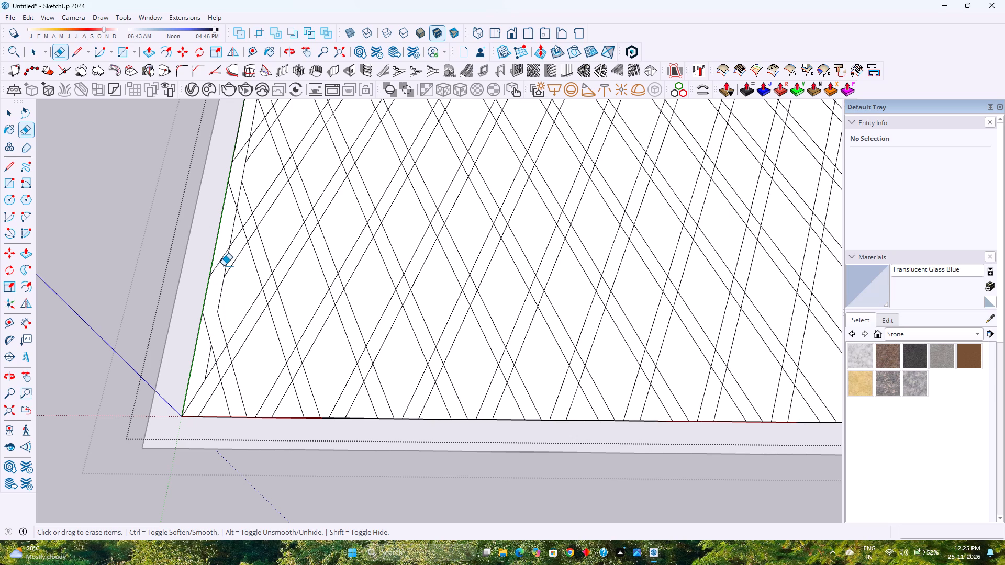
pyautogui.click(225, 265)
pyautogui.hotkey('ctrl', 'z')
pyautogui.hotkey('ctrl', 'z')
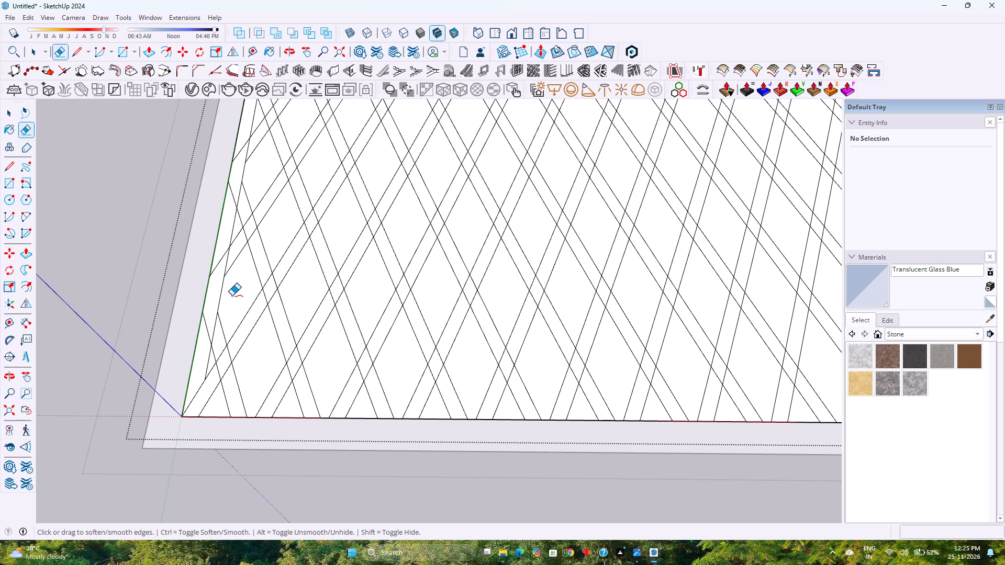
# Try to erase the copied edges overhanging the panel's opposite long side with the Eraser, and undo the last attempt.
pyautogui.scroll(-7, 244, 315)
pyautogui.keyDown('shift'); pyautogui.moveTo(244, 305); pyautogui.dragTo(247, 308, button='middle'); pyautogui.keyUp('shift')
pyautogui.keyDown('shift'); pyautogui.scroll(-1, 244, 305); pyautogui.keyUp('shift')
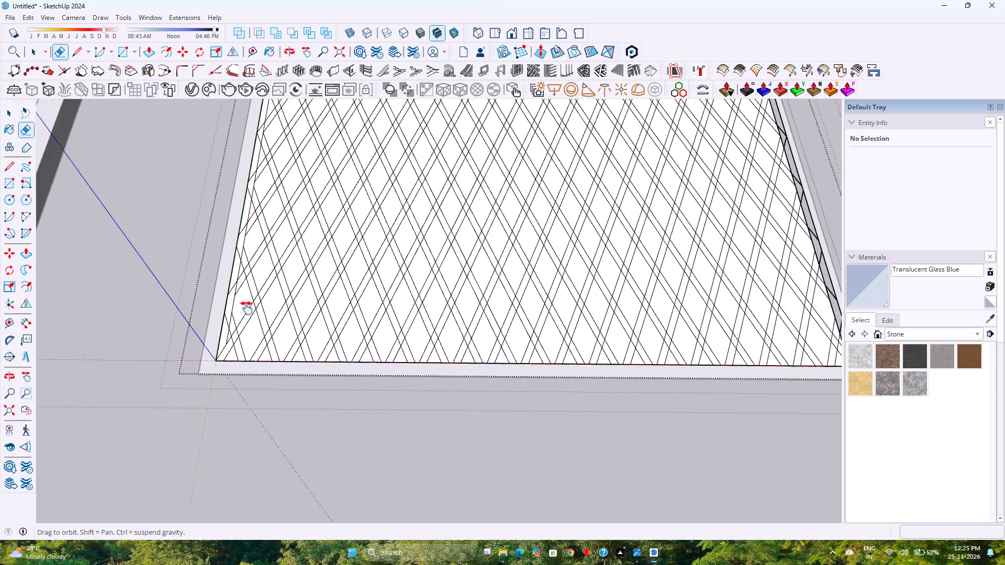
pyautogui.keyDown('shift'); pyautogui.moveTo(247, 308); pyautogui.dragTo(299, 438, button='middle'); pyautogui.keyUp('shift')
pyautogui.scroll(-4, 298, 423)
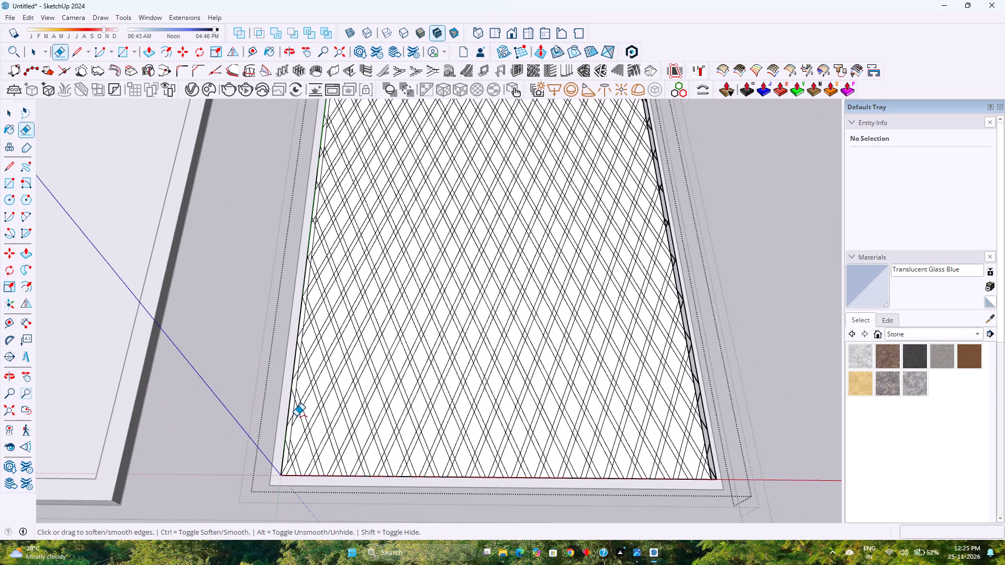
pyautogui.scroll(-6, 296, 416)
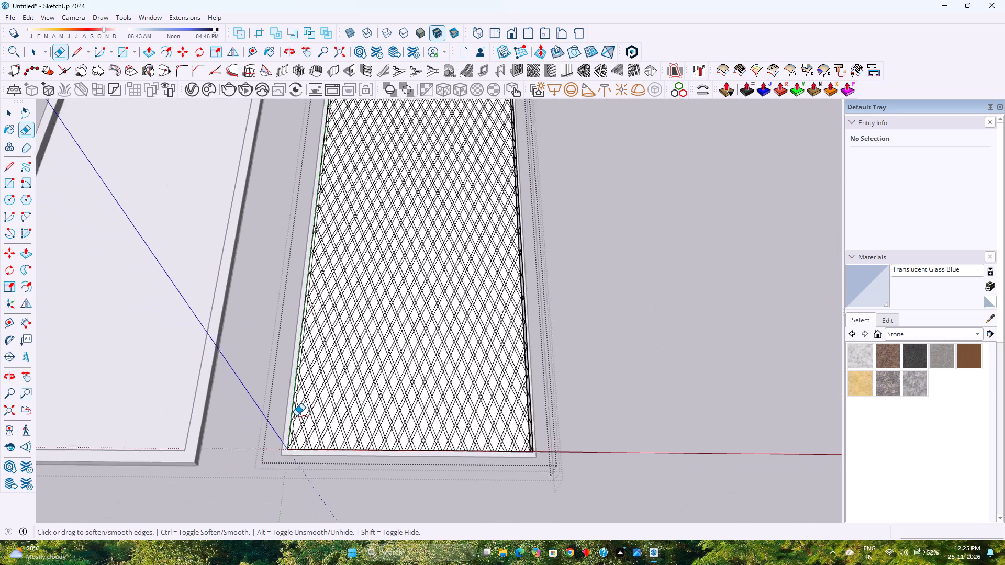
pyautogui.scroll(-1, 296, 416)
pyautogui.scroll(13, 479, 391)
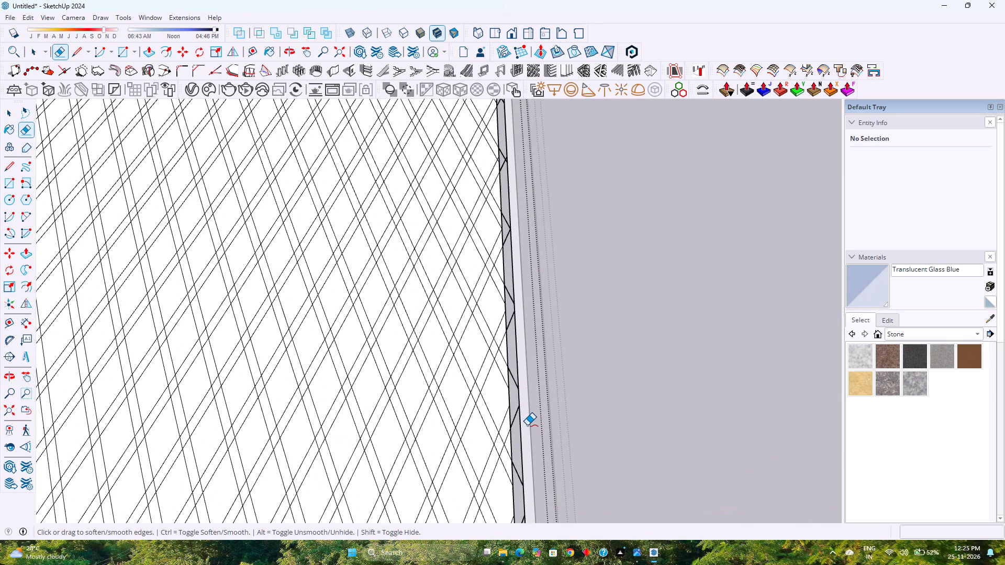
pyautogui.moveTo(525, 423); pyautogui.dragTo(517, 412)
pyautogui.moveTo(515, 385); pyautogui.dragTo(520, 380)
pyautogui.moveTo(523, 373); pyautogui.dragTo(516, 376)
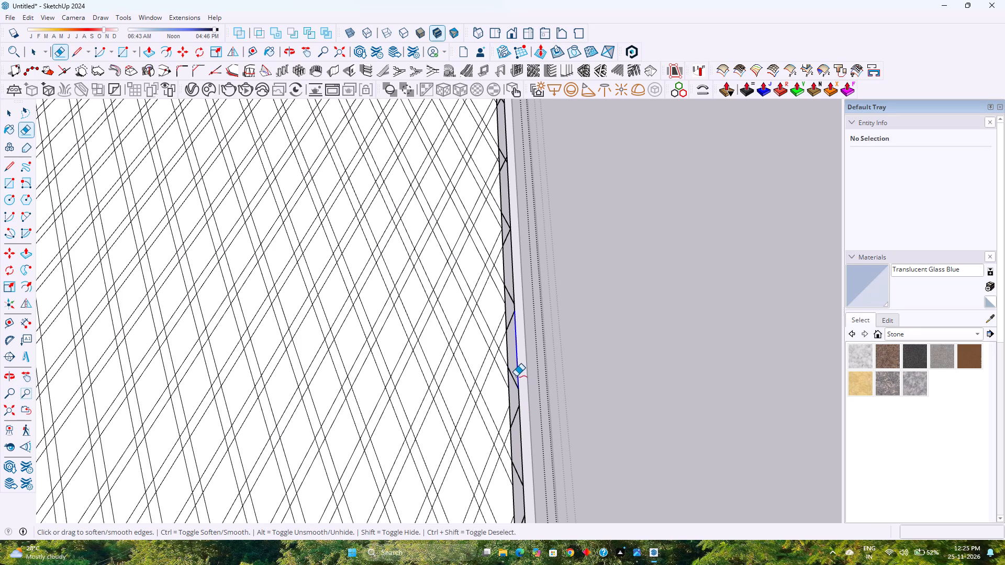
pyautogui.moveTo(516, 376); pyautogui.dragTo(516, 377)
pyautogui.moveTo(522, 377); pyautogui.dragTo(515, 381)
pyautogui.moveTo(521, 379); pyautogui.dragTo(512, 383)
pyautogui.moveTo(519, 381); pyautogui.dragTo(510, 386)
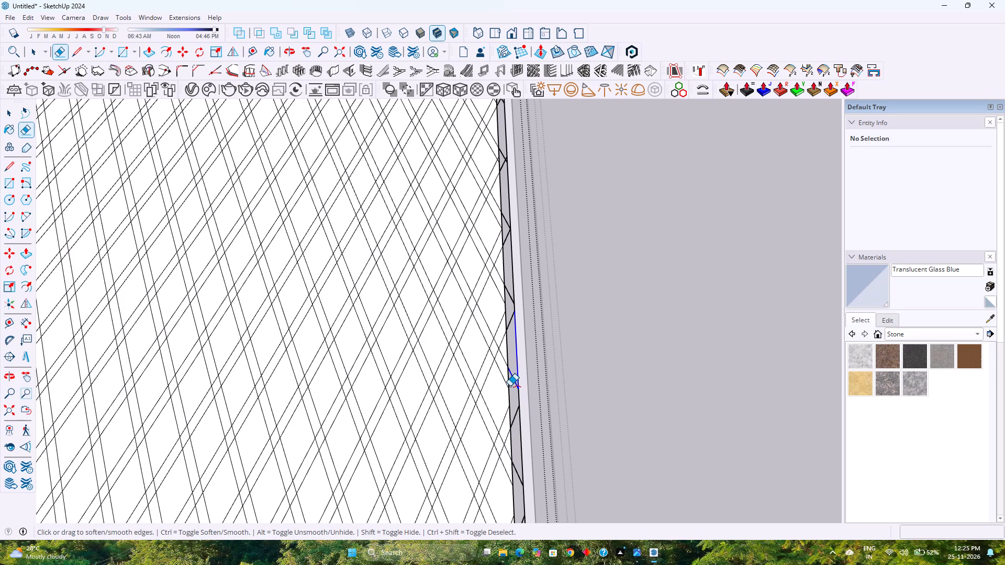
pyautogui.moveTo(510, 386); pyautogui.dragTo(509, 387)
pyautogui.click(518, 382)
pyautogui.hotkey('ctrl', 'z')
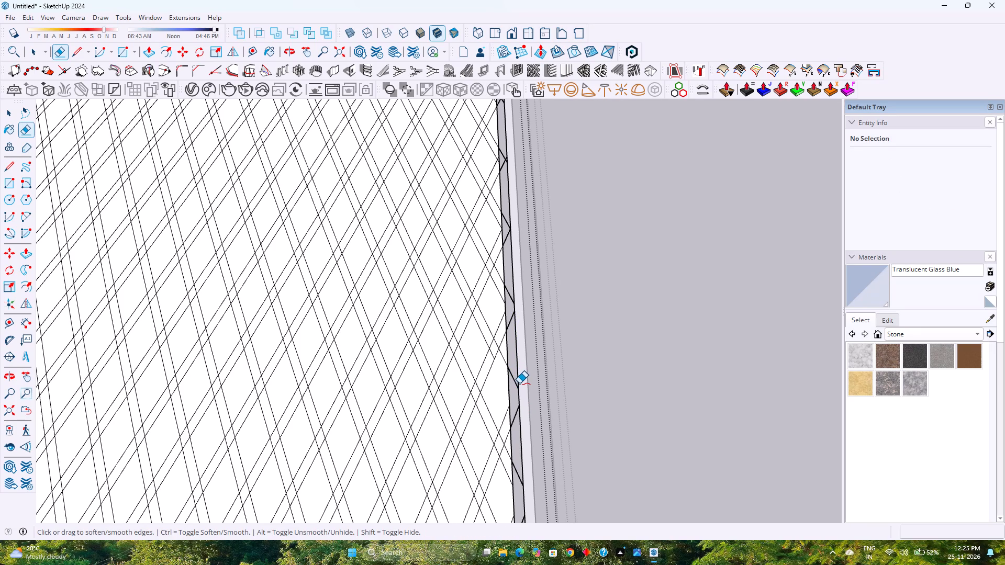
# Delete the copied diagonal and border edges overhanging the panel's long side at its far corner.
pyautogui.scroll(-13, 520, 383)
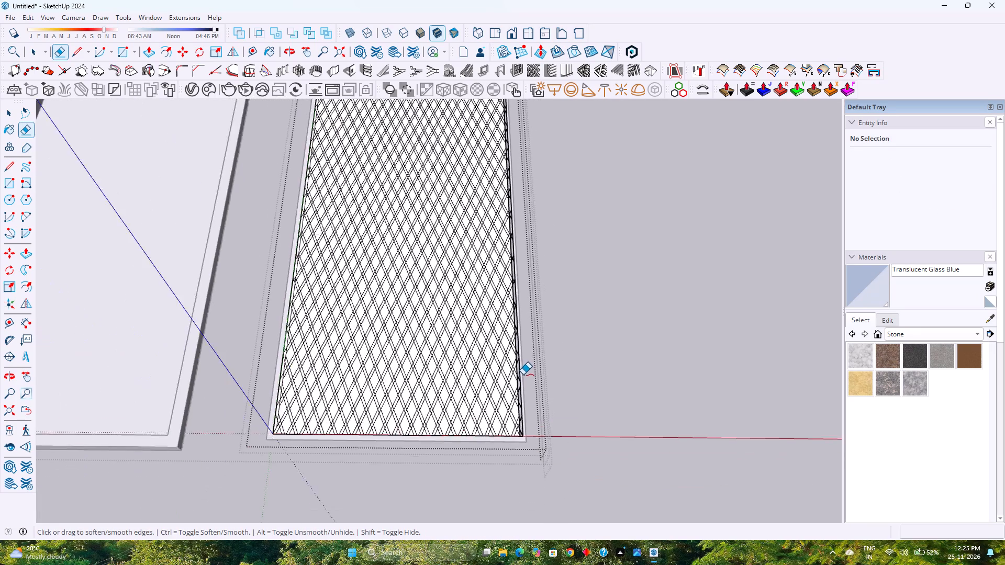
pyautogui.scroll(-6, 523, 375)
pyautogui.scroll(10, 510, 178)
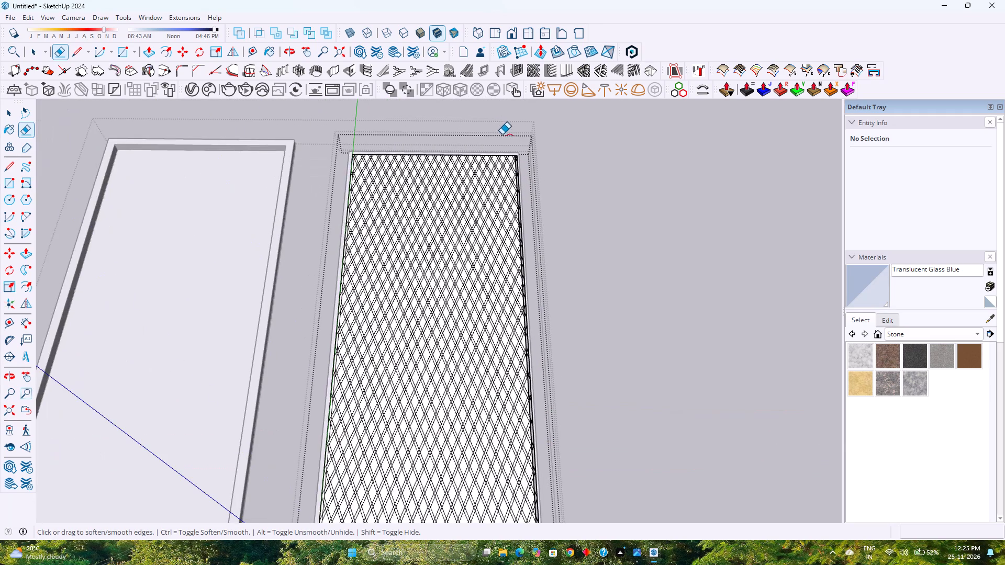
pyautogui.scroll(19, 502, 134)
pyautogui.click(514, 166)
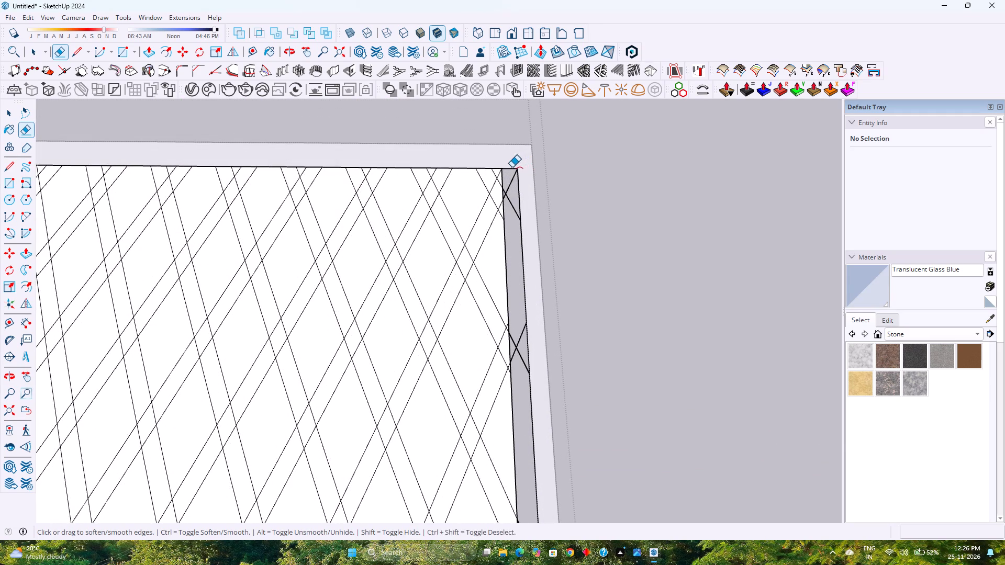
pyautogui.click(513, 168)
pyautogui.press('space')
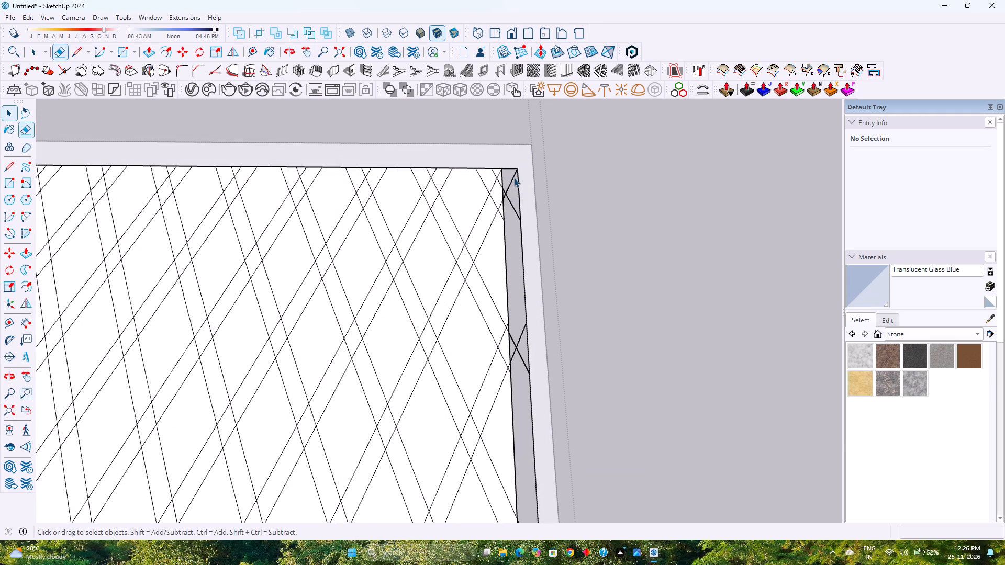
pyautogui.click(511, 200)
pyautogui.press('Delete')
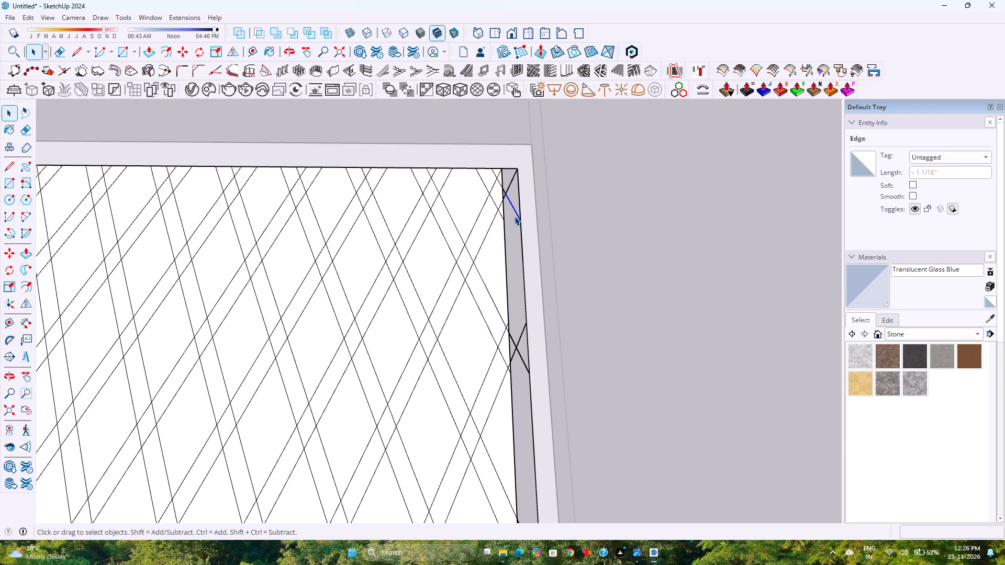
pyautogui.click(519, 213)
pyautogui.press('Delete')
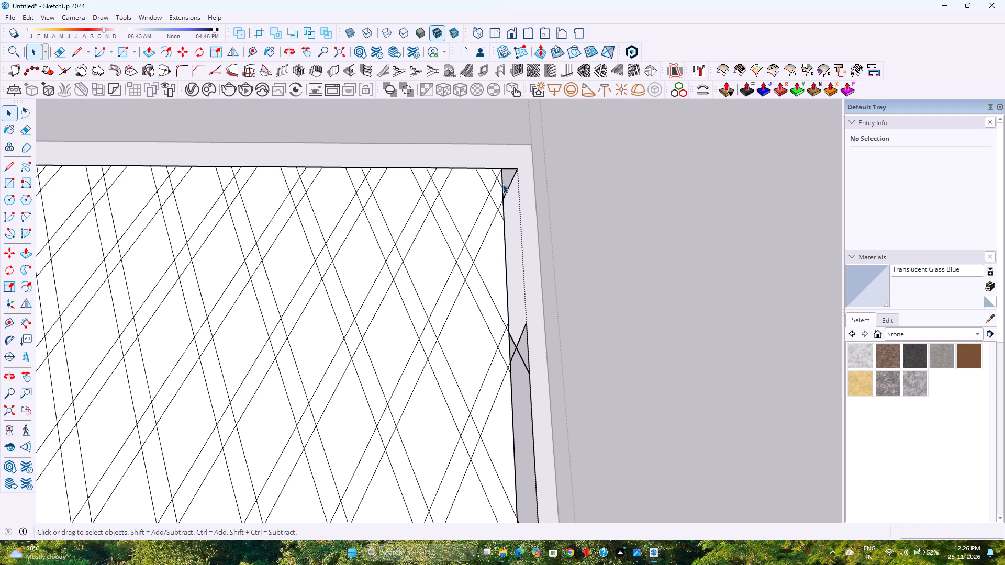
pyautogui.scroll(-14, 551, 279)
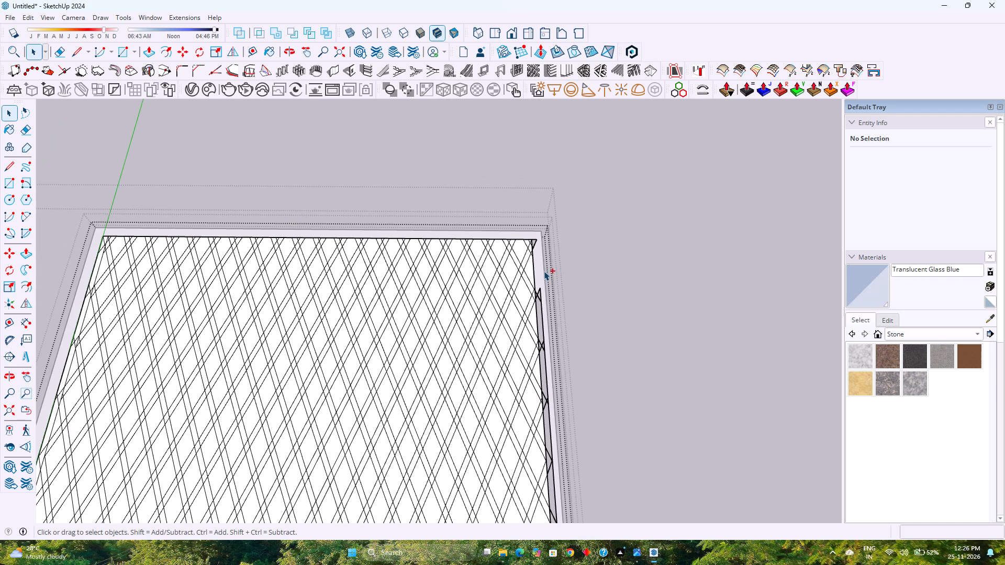
# Undo the edge deletions, the offset lattice copy and the preceding lattice edits, back to the single-line diamond lattice with its plain border.
pyautogui.hotkey('ctrl', 'z')
pyautogui.hotkey('ctrl', 'z')
pyautogui.keyDown('ctrl'); pyautogui.scroll(-4, 544, 271); pyautogui.keyUp('ctrl')
pyautogui.hotkey('ctrl', 'z')
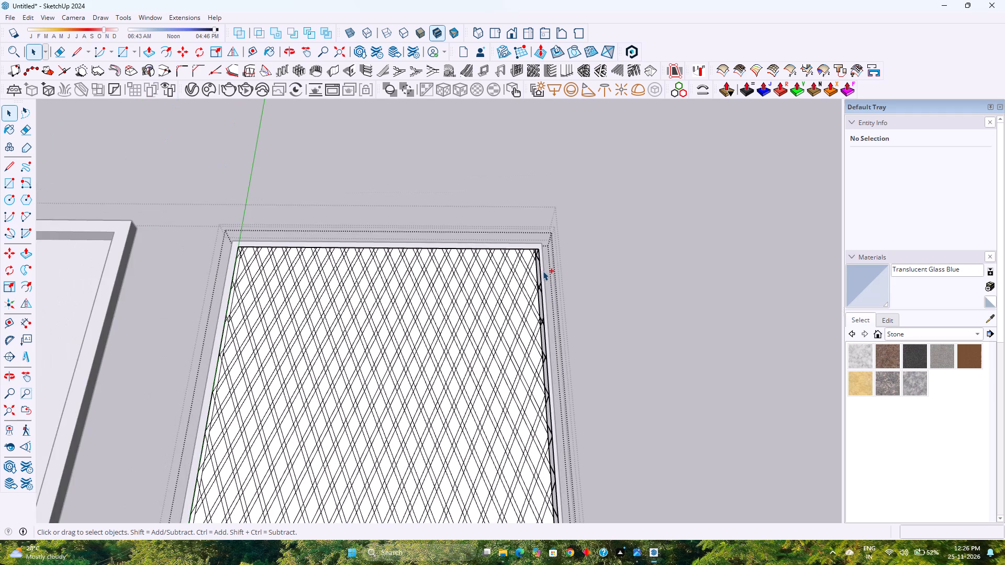
pyautogui.keyDown('ctrl'); pyautogui.scroll(-4, 543, 271); pyautogui.keyUp('ctrl')
pyautogui.hotkey('ctrl', 'z')
pyautogui.hotkey('ctrl', 'z')
pyautogui.hotkey('ctrl', 'z')
pyautogui.hotkey('ctrl', 'z')
pyautogui.hotkey('ctrl', 'z')
pyautogui.hotkey('ctrl', 'z')
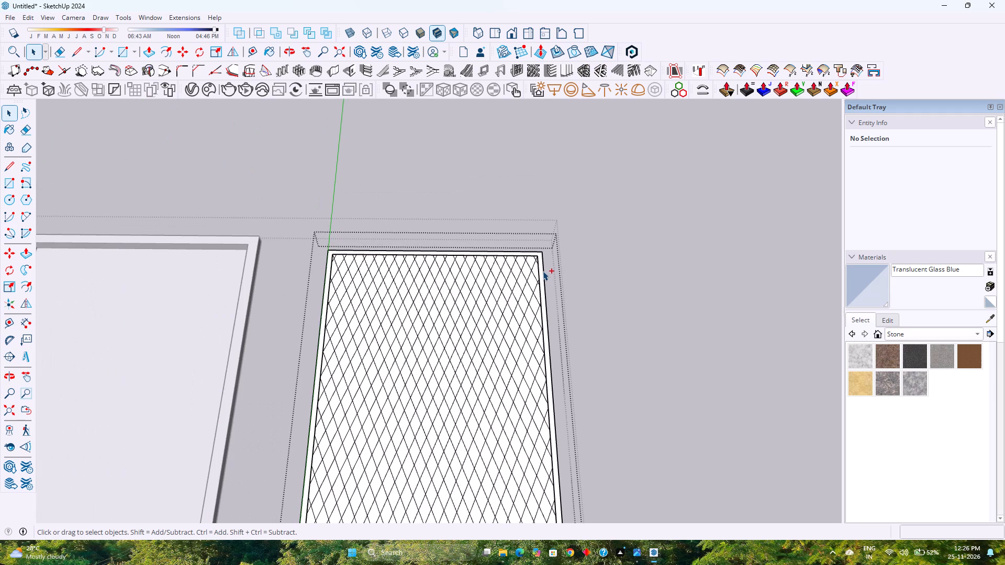
pyautogui.scroll(3, 511, 290)
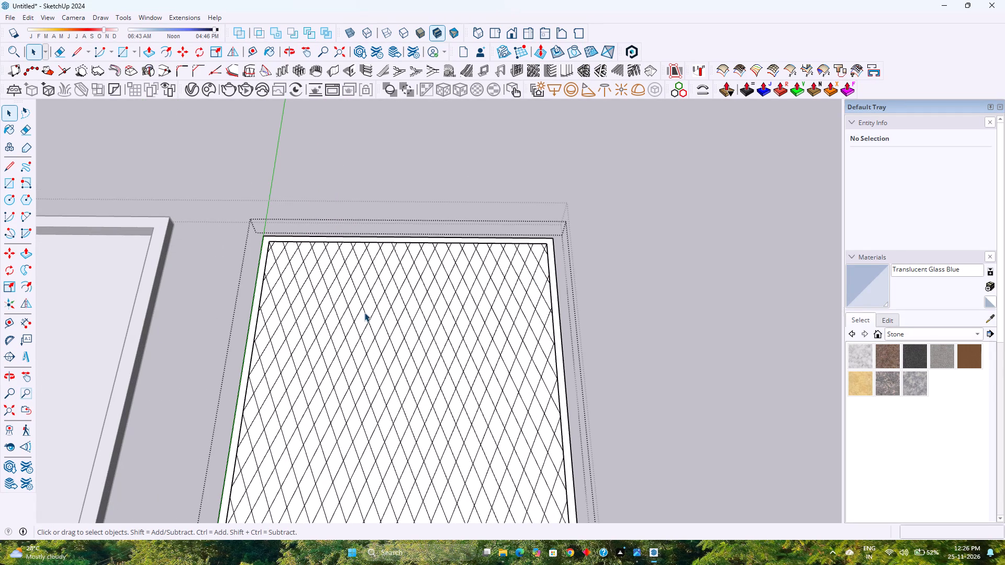
# Move the diamond lattice group 5' along the red axis, away from the plain panel face.
pyautogui.click(364, 312)
pyautogui.press('Escape')
pyautogui.scroll(-5, 432, 312)
pyautogui.click(432, 312)
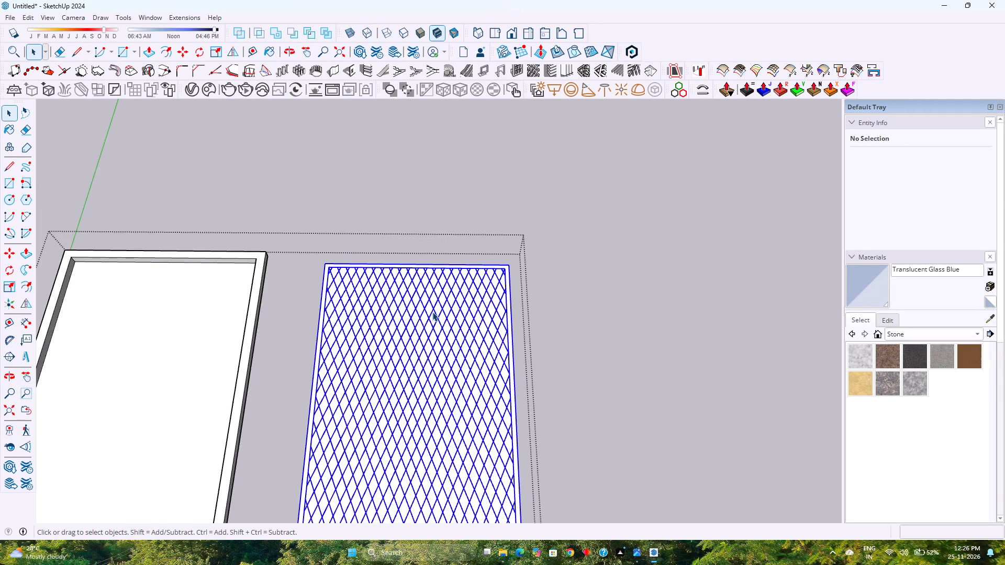
pyautogui.scroll(-9, 432, 312)
pyautogui.tripleClick(430, 313)
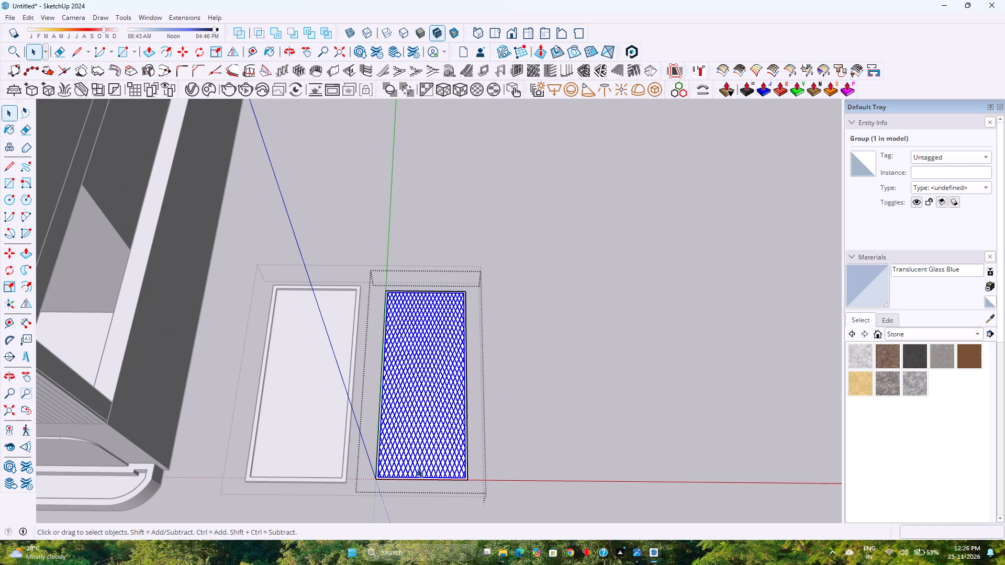
pyautogui.press('m')
pyautogui.click(378, 480)
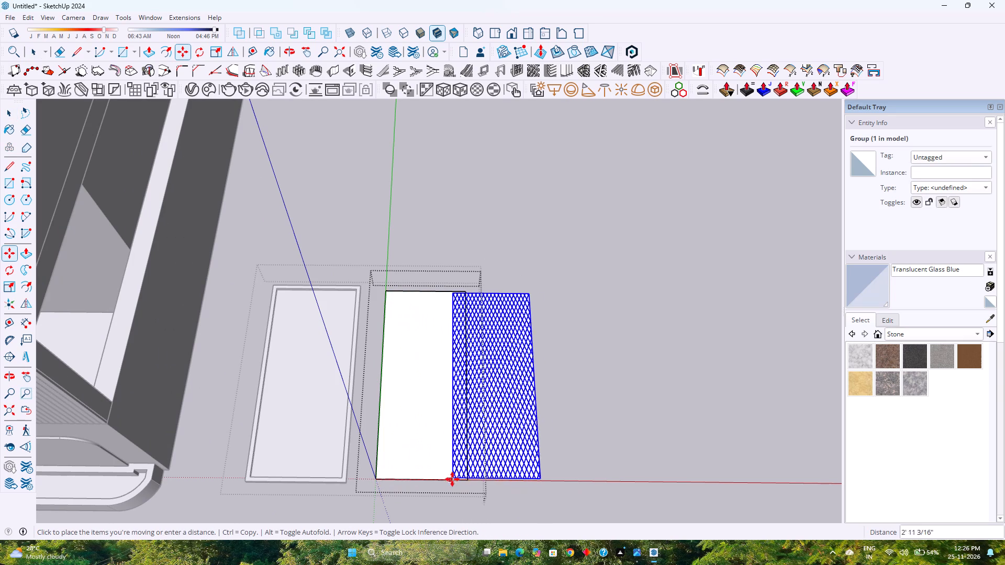
pyautogui.scroll(7, 510, 479)
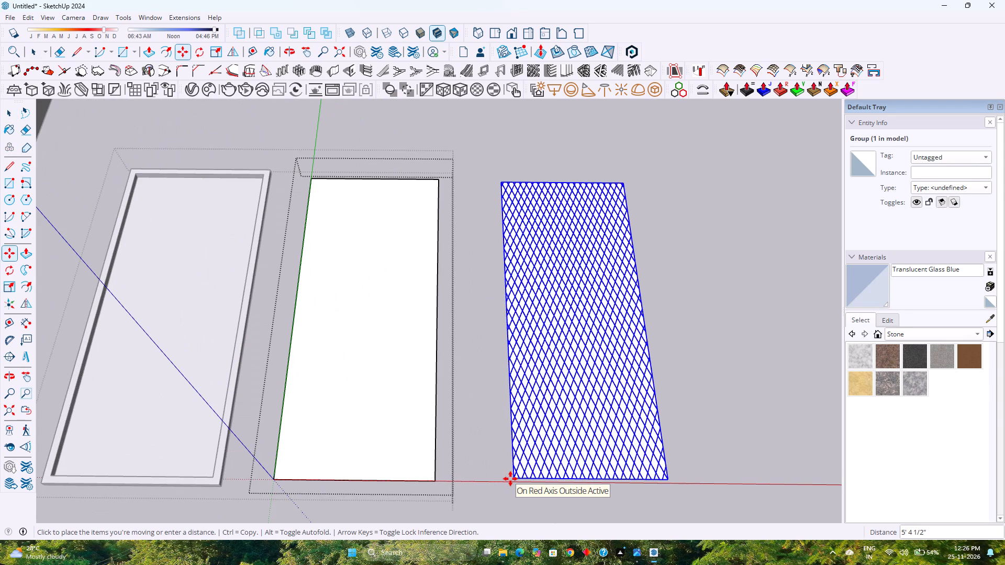
pyautogui.write("5'")
pyautogui.press('Return')
pyautogui.press('space')
# Offset the edges of the plain rectangular panel face 1" inward to form a narrow border.
pyautogui.click(386, 461)
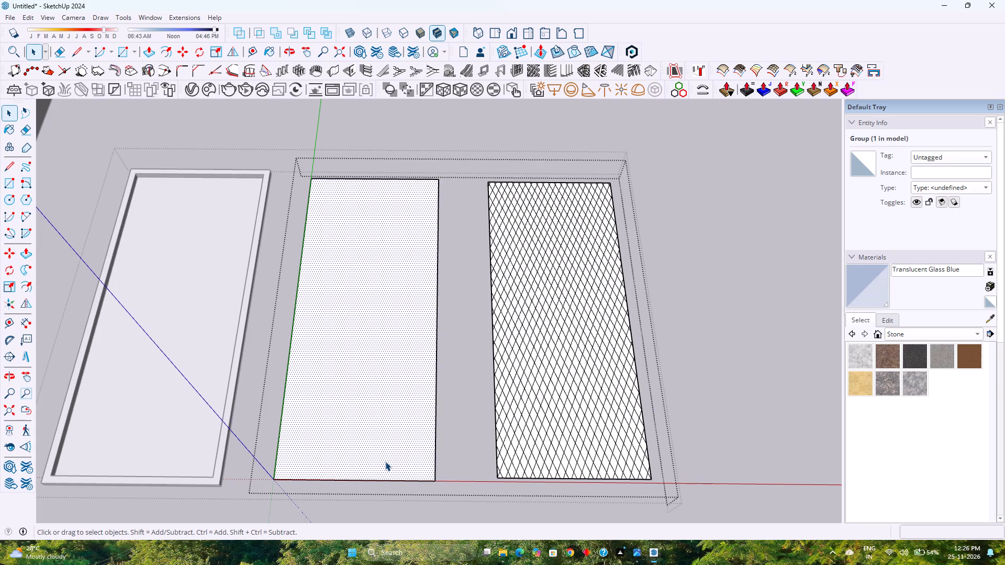
pyautogui.scroll(3, 385, 461)
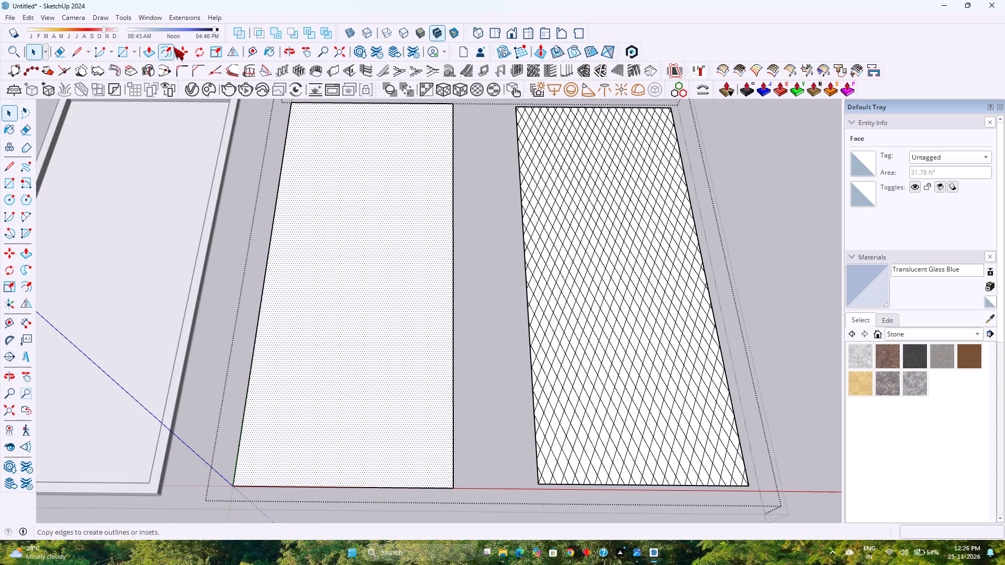
pyautogui.click(166, 49)
pyautogui.click(284, 479)
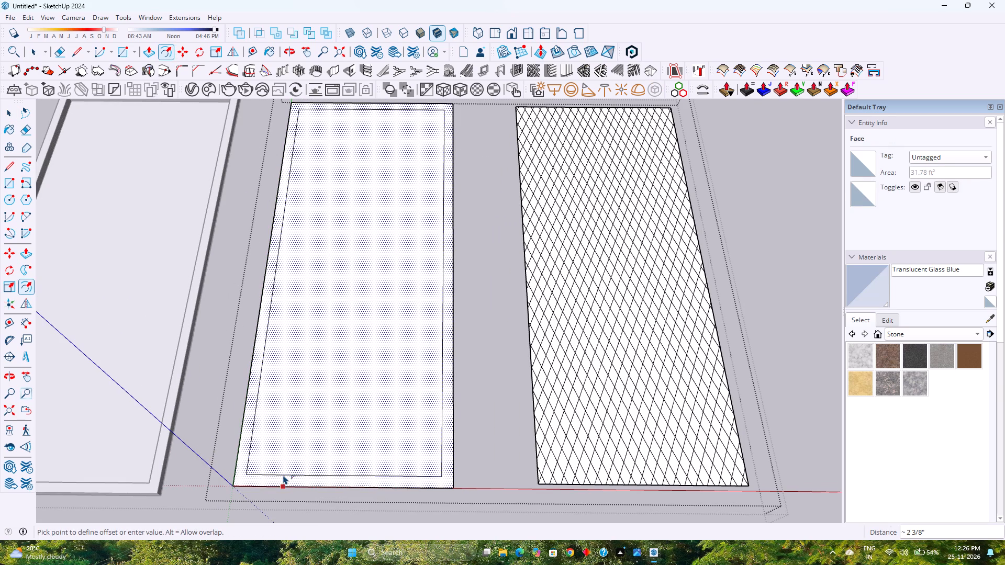
pyautogui.press('1')
pyautogui.press('Return')
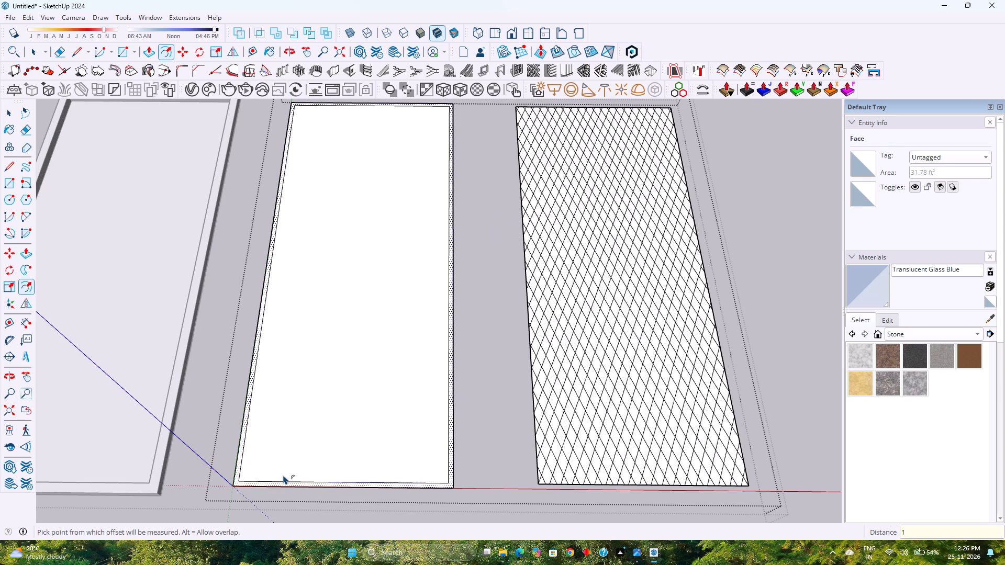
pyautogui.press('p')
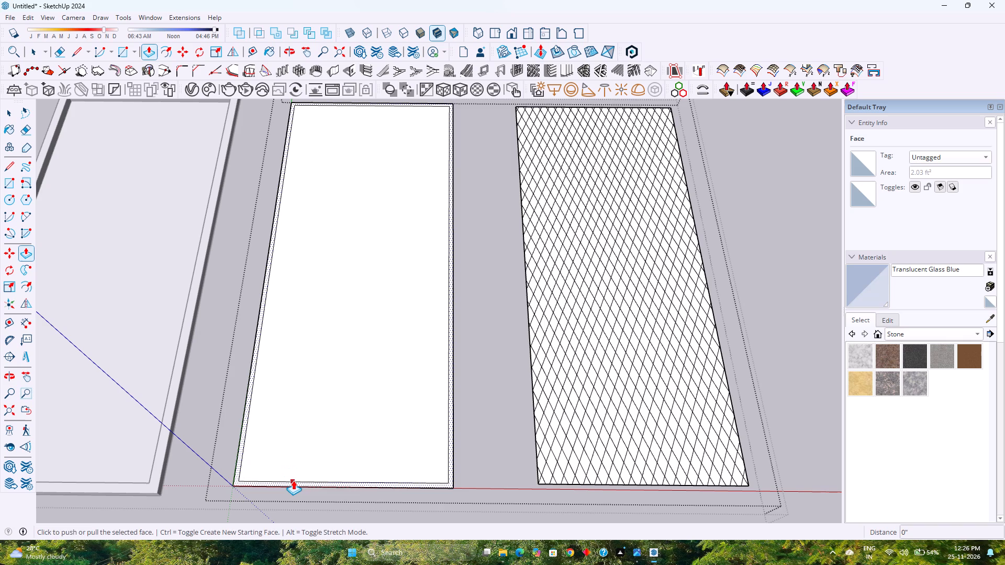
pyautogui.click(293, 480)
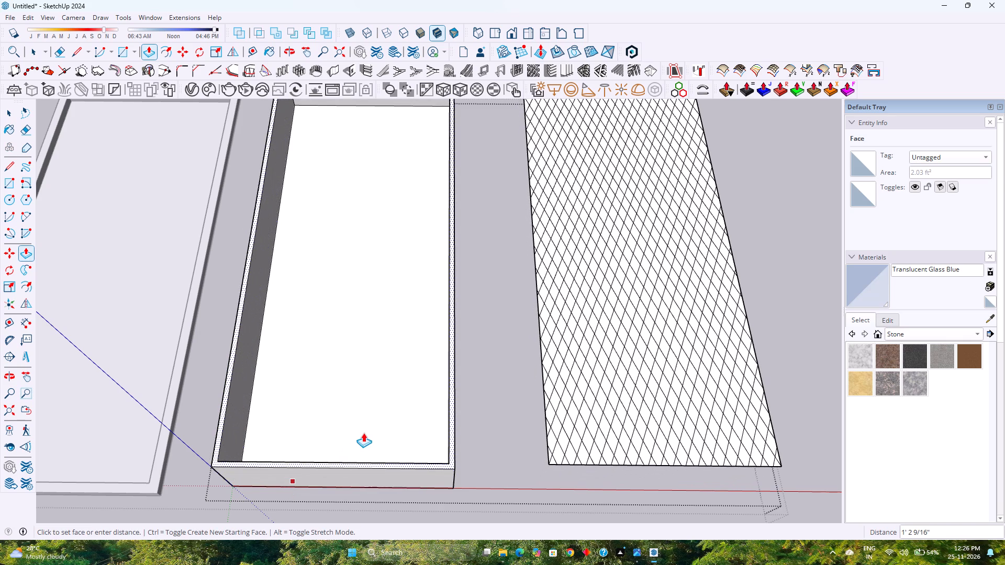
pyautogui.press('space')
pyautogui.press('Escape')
# Reopen the panel group and delete the large inner face, leaving only the narrow border frame.
pyautogui.click(382, 444)
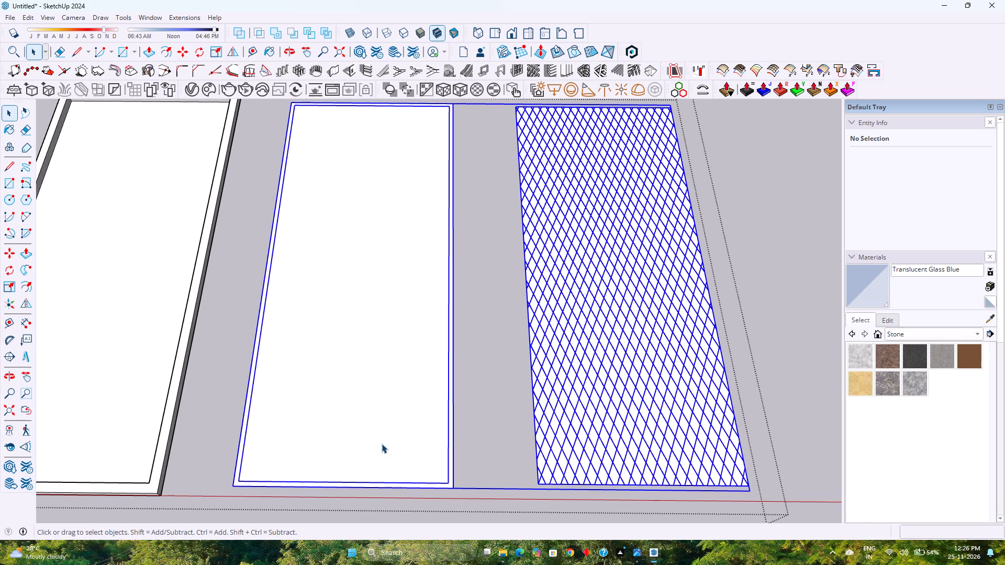
pyautogui.doubleClick(382, 444)
pyautogui.click(382, 443)
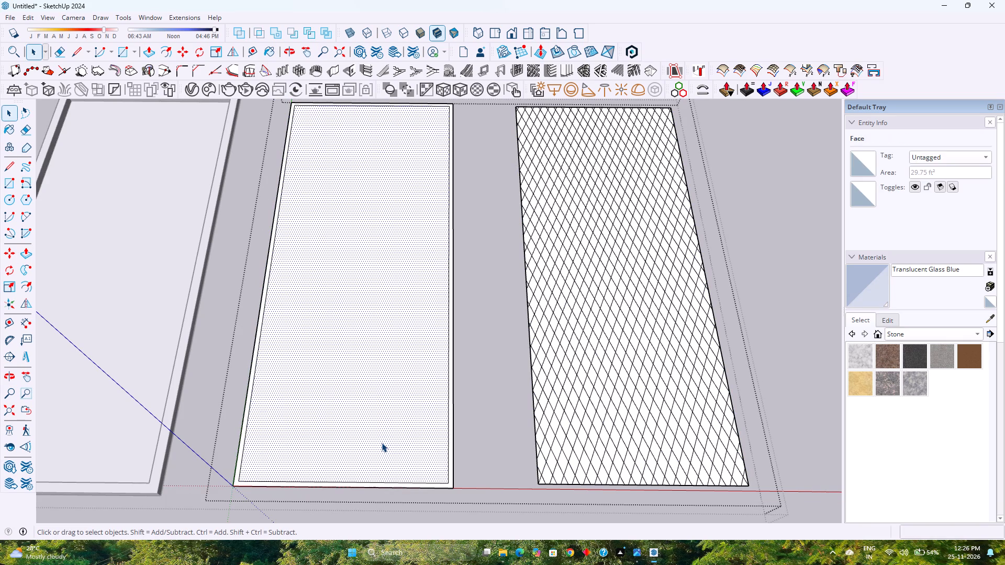
pyautogui.press('Delete')
# Extrude the narrow border frame face 2" with Push/Pull, and revise the thickness to 1".
pyautogui.click(576, 413)
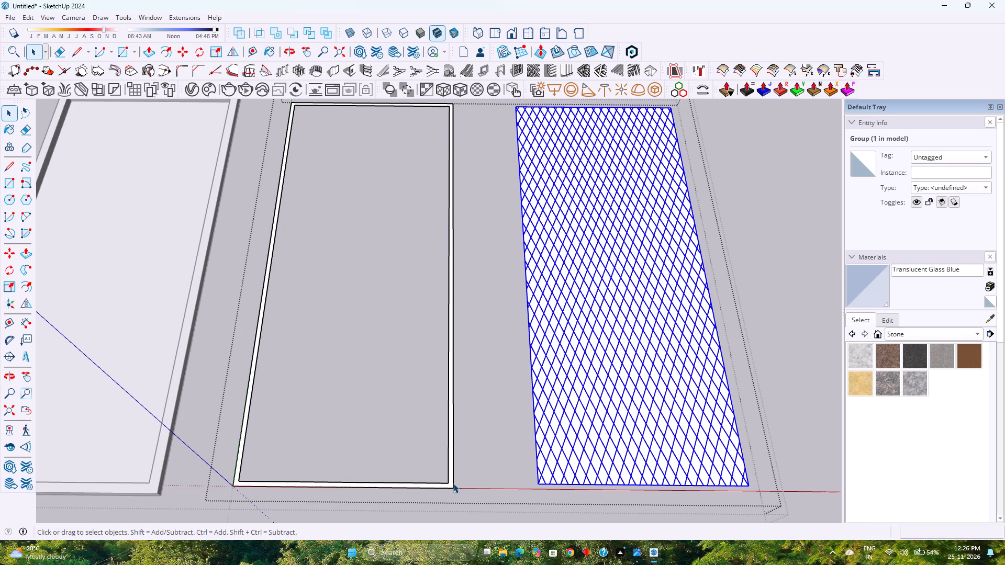
pyautogui.click(450, 484)
pyautogui.scroll(4, 450, 485)
pyautogui.click(453, 487)
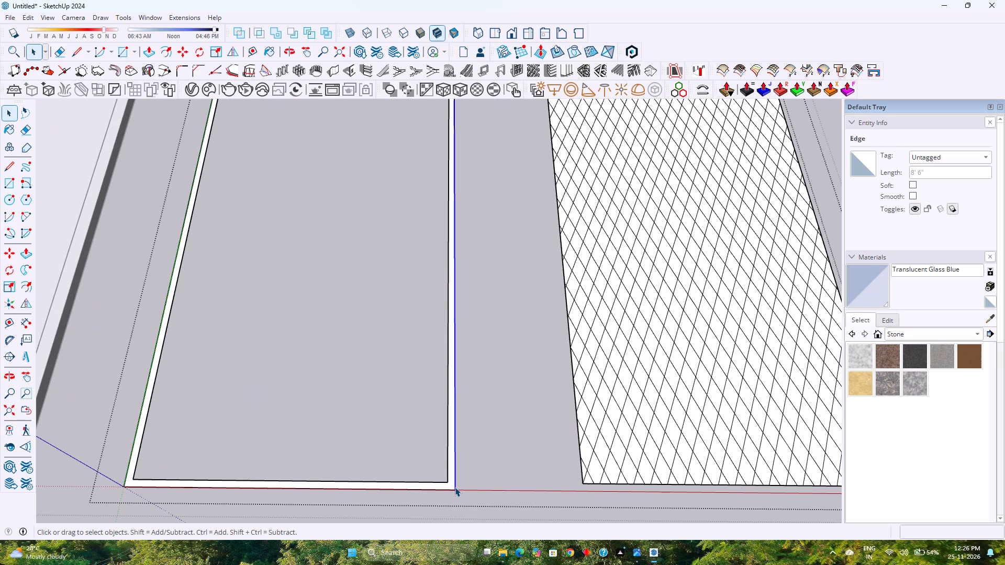
pyautogui.scroll(3, 452, 488)
pyautogui.click(445, 483)
pyautogui.press('p')
pyautogui.click(445, 483)
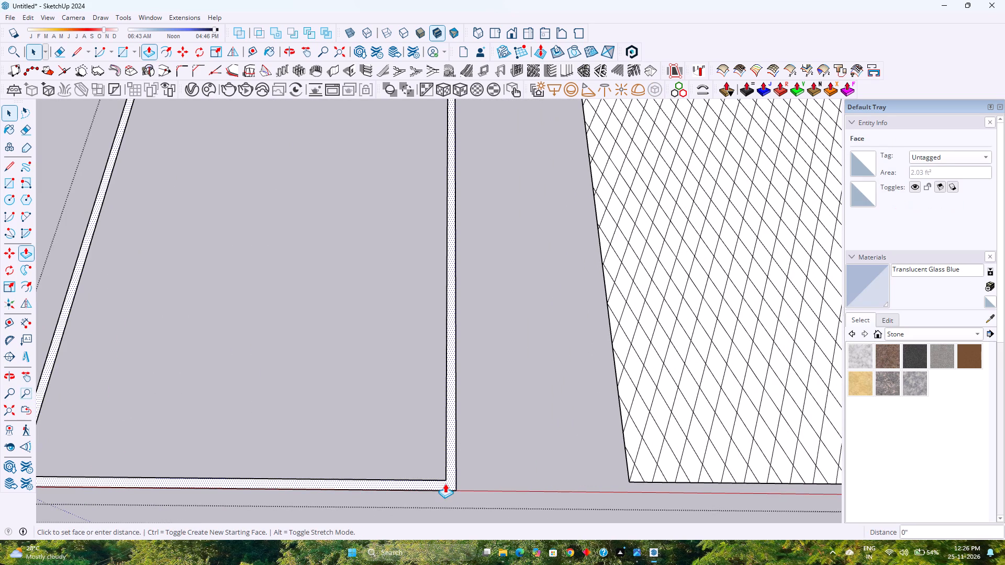
pyautogui.press('2')
pyautogui.press('Return')
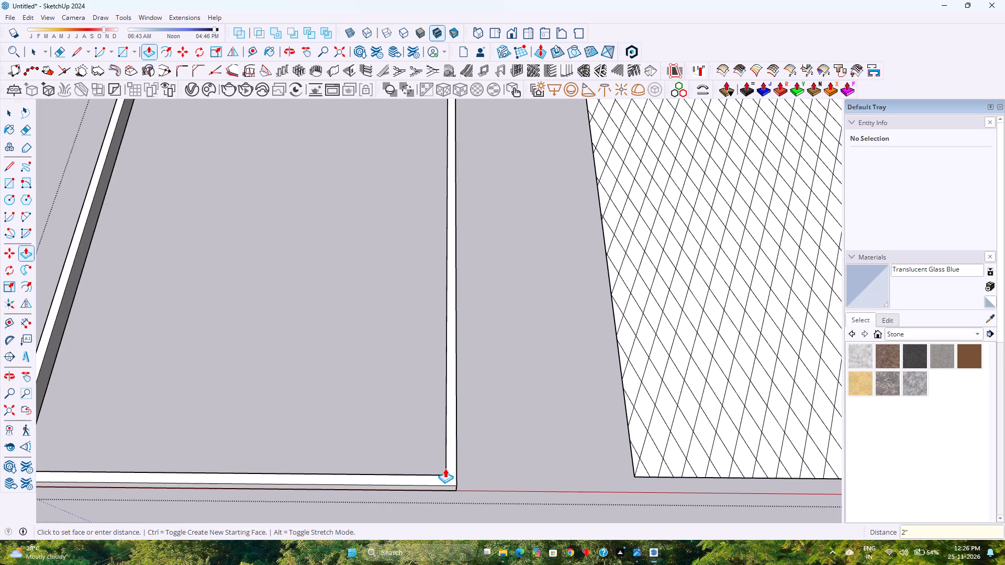
pyautogui.press('0')
pyautogui.press('1')
pyautogui.press('Return')
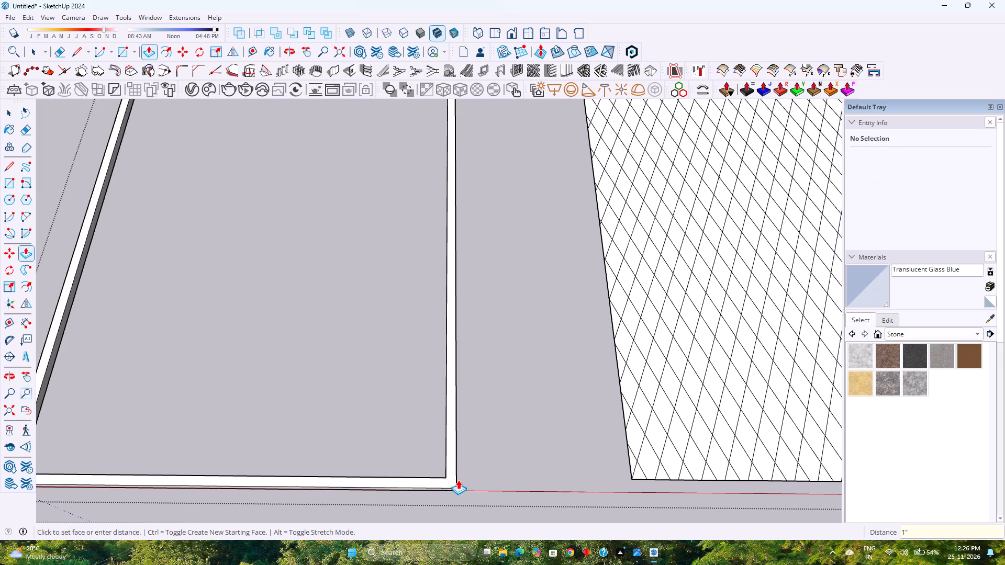
# Open the diamond lattice group beside the frame for editing.
pyautogui.scroll(-8, 462, 482)
pyautogui.press('space')
pyautogui.click(585, 454)
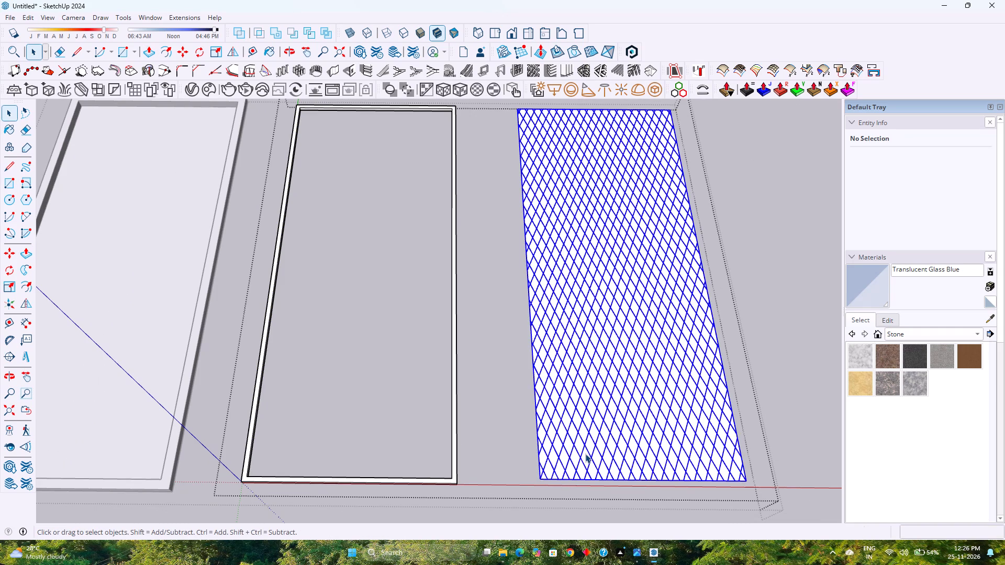
pyautogui.click(585, 454)
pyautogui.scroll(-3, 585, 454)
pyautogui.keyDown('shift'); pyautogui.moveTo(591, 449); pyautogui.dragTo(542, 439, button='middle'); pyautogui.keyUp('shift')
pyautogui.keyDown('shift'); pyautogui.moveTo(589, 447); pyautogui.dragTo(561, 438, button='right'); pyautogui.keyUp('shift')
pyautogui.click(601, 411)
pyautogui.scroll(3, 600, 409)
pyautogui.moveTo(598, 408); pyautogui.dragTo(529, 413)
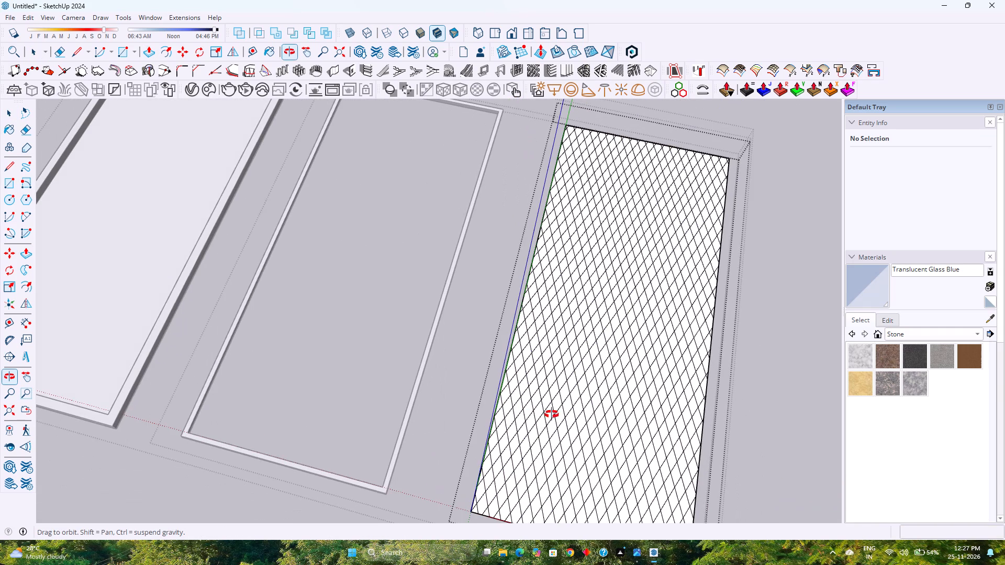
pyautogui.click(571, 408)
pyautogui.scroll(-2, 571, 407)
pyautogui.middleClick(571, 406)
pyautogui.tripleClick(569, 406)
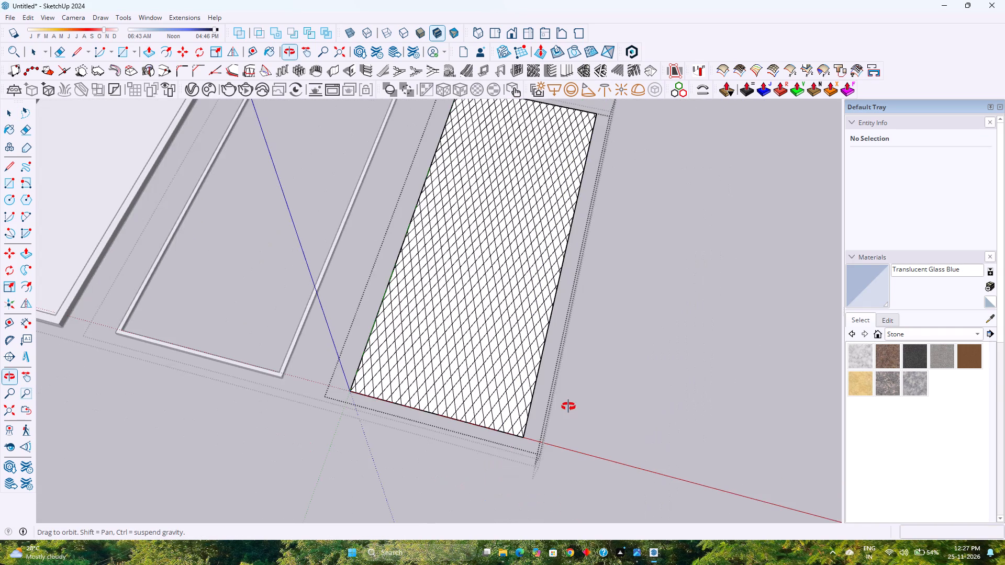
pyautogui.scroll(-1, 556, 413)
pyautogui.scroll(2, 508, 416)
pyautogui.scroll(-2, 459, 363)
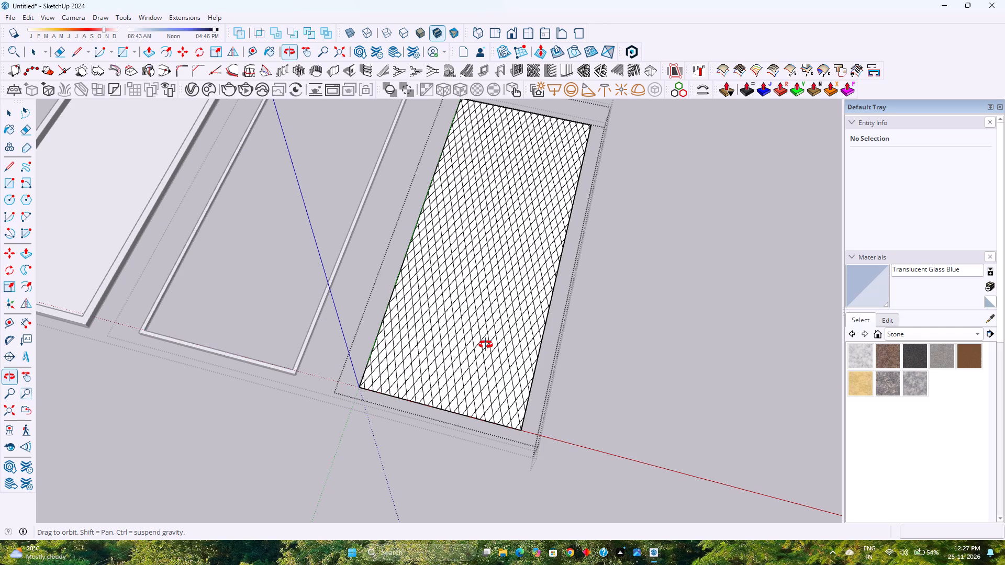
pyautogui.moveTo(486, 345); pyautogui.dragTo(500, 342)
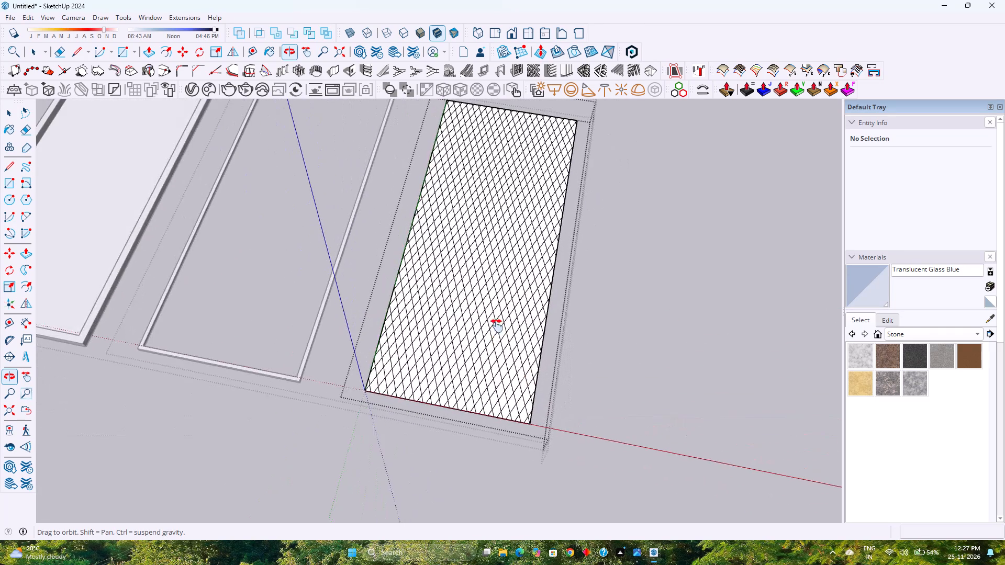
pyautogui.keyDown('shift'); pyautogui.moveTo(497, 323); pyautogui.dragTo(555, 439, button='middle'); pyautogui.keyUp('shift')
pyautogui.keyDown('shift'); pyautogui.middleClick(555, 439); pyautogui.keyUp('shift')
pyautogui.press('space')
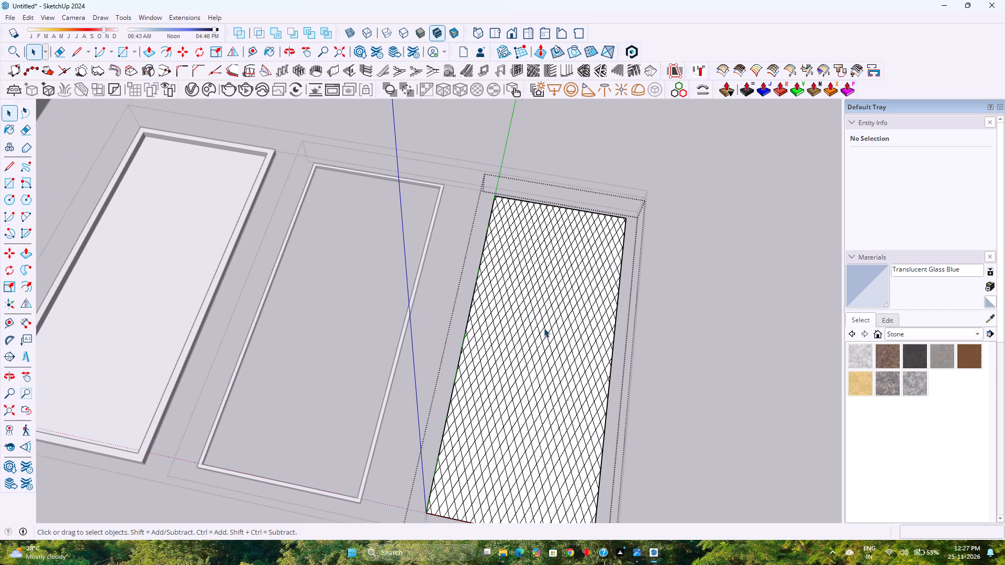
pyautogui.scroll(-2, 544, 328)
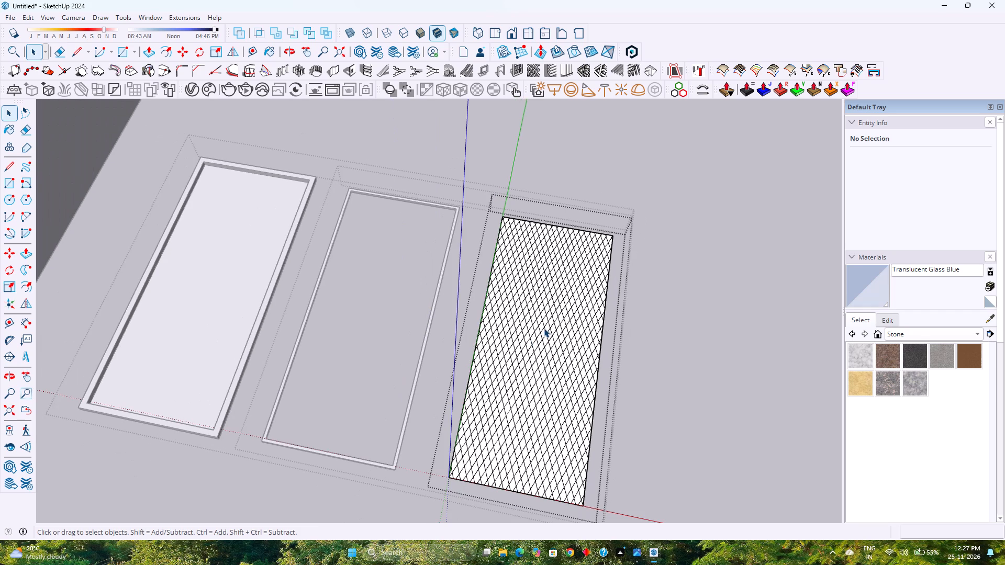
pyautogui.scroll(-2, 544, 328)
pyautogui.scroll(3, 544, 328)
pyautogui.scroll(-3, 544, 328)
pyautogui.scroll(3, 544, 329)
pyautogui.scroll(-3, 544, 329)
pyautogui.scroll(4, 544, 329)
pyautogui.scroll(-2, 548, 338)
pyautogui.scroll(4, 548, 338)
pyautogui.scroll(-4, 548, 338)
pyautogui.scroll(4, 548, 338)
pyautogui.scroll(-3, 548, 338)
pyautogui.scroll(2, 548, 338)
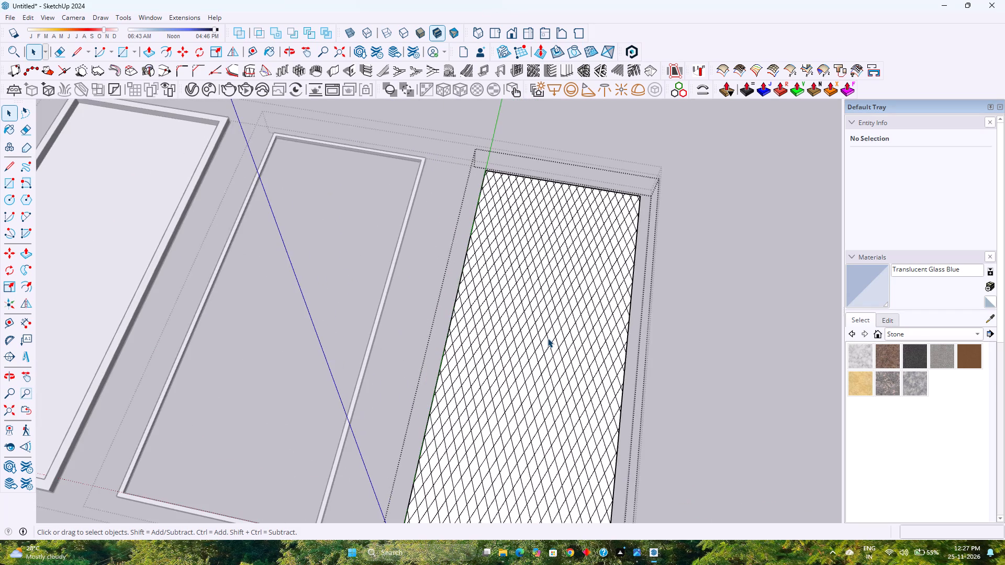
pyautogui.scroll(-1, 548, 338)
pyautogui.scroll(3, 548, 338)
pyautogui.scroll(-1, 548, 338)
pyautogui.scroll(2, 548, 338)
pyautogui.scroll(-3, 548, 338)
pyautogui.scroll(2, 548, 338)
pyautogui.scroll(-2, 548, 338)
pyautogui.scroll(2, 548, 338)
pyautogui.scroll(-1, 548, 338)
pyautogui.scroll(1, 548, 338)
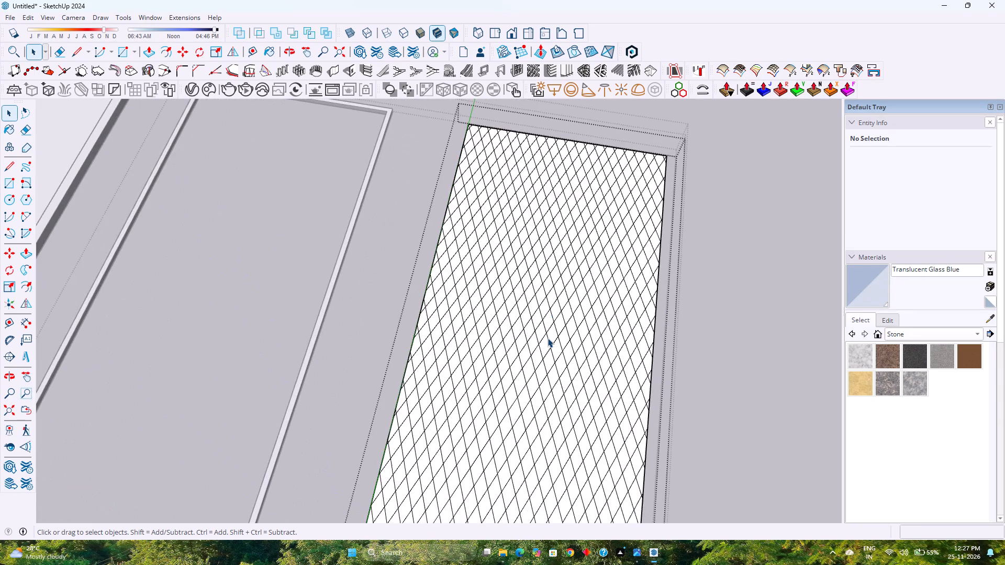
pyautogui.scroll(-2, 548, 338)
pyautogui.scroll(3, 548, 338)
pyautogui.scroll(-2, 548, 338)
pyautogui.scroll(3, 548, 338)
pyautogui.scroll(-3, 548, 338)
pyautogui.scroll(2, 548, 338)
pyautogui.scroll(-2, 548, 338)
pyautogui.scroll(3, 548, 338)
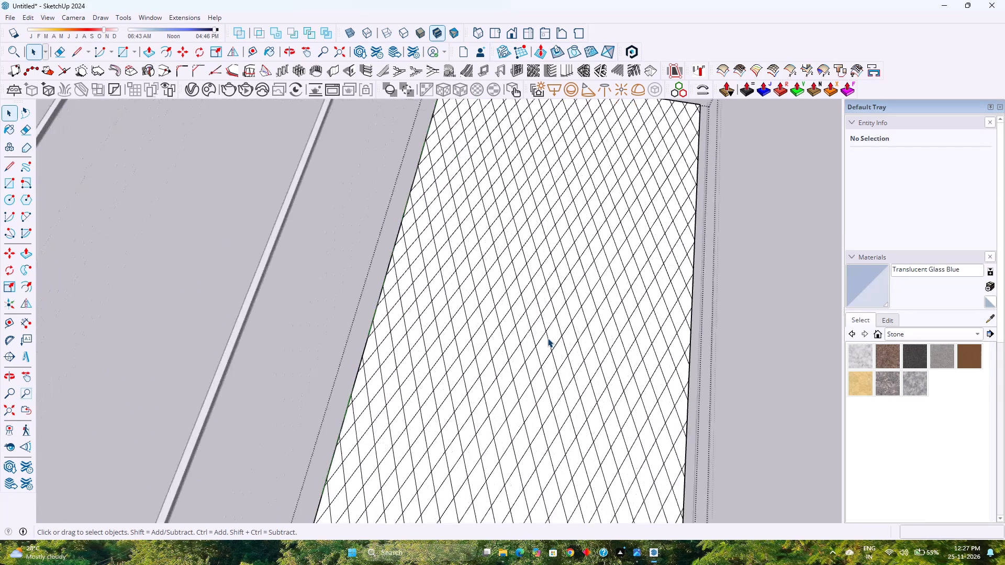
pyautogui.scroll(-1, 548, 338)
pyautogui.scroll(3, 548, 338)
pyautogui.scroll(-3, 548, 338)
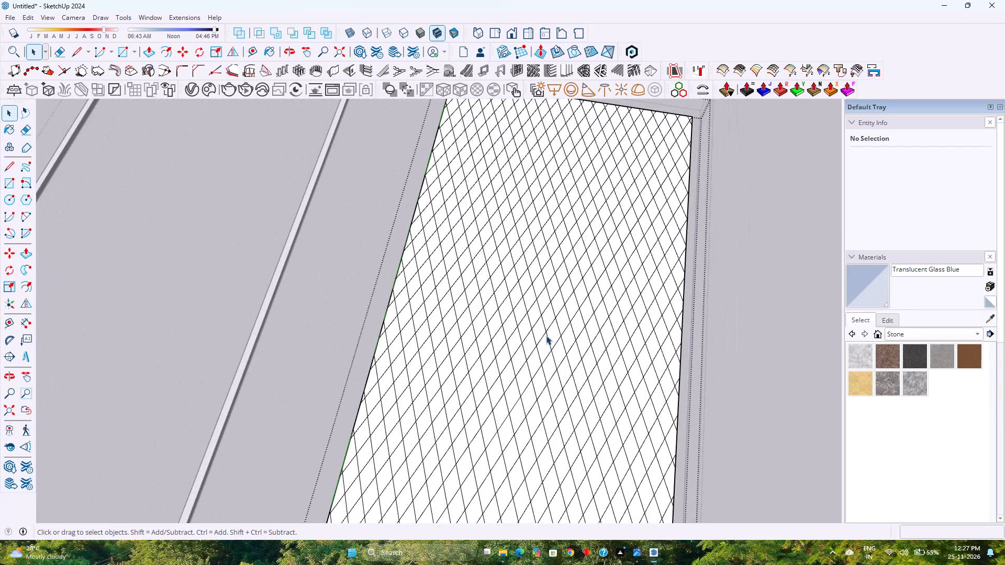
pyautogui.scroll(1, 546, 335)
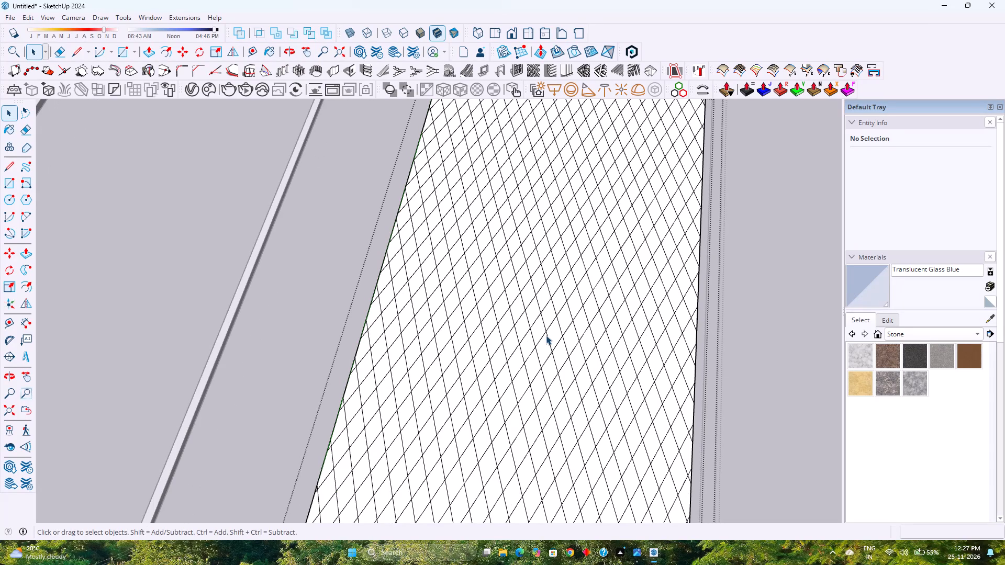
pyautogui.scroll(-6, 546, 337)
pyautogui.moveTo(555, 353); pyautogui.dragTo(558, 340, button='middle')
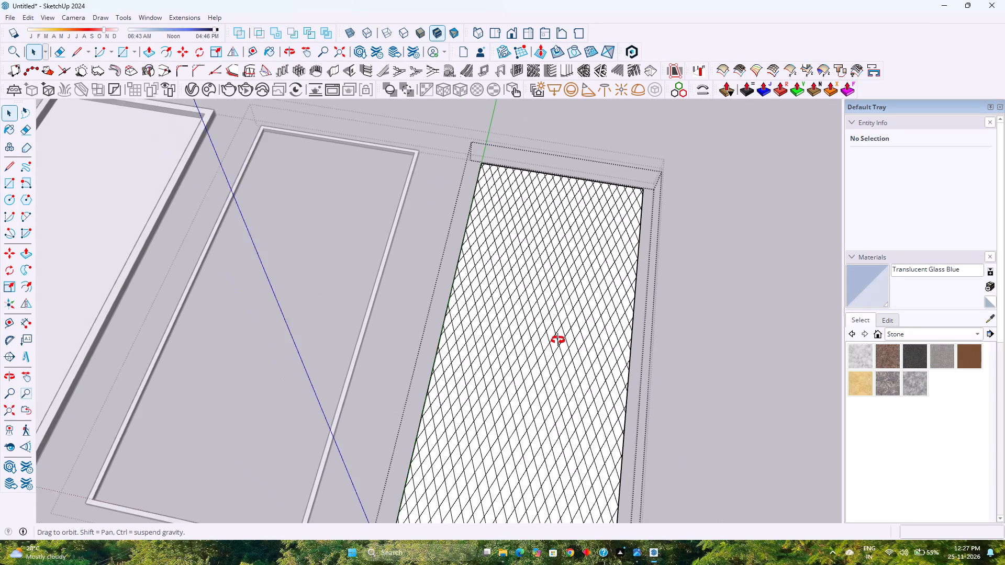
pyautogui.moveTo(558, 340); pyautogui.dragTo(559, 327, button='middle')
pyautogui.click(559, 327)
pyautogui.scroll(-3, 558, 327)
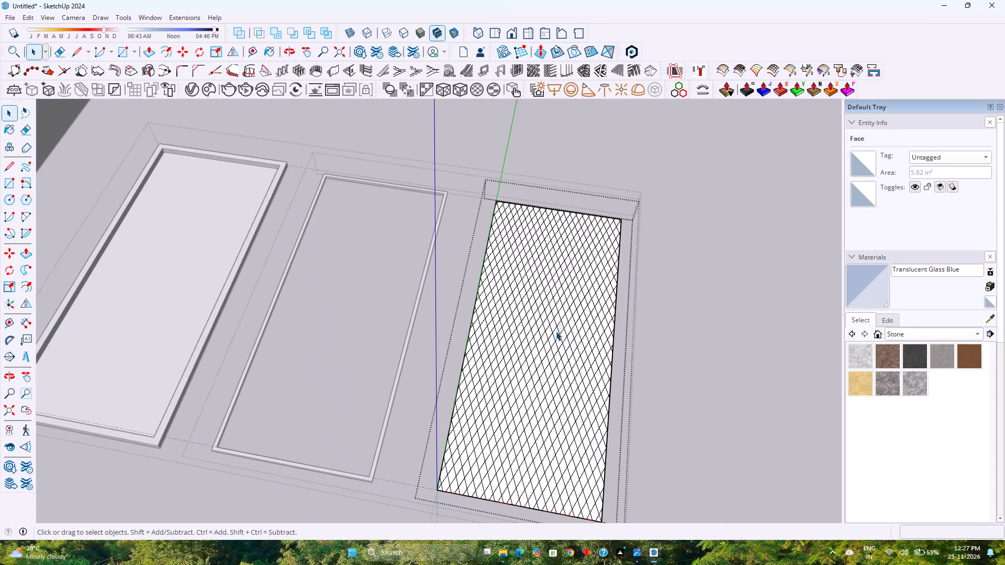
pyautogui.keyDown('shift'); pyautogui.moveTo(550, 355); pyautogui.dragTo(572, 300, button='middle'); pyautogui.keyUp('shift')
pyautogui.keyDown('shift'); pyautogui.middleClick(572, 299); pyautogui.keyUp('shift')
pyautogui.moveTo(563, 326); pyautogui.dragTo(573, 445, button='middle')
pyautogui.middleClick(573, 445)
# Switch to the top view and examine the diagonal edge segments at the corners of the diamond lattice.
pyautogui.hotkey('ctrl', 'a')
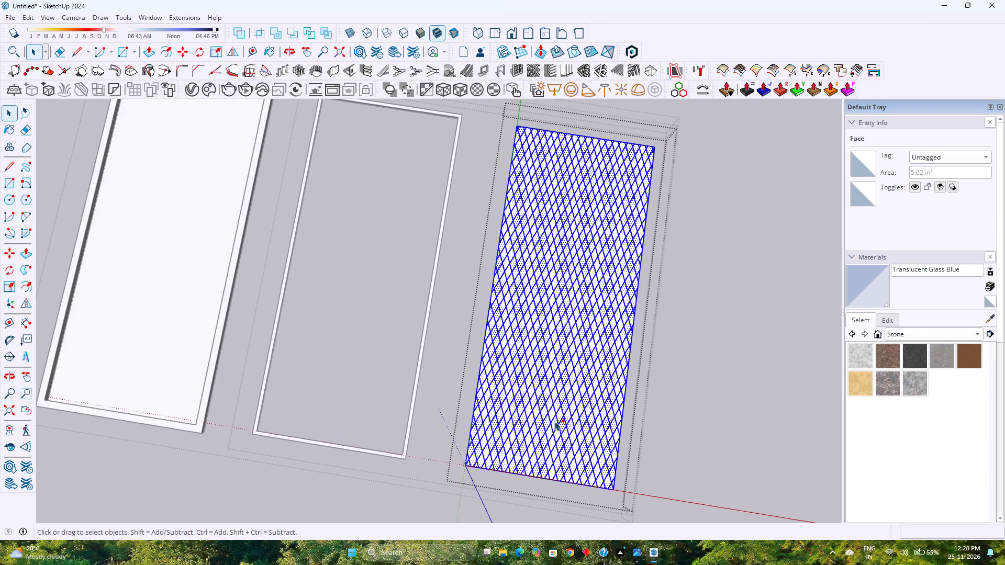
pyautogui.scroll(13, 485, 480)
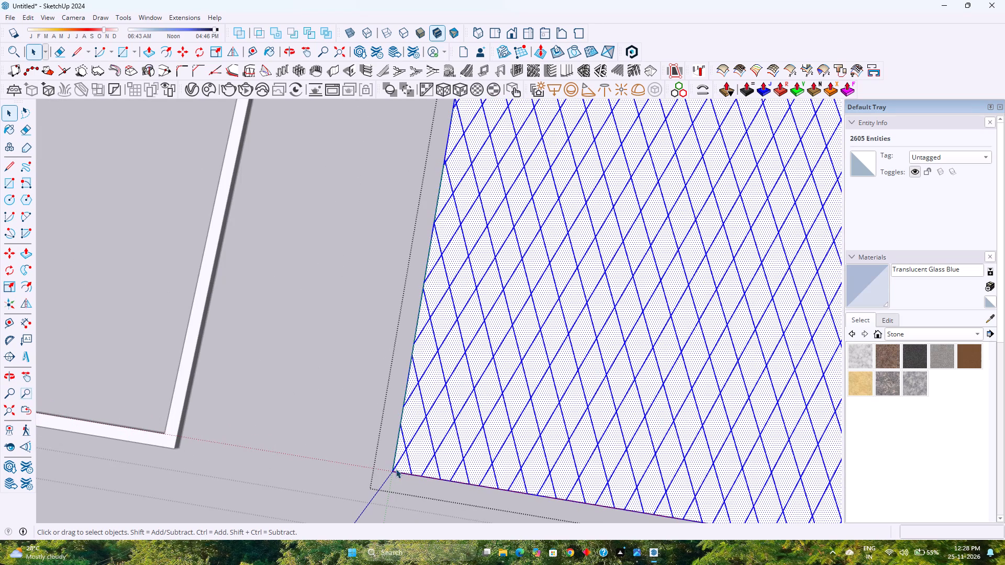
pyautogui.click(400, 459)
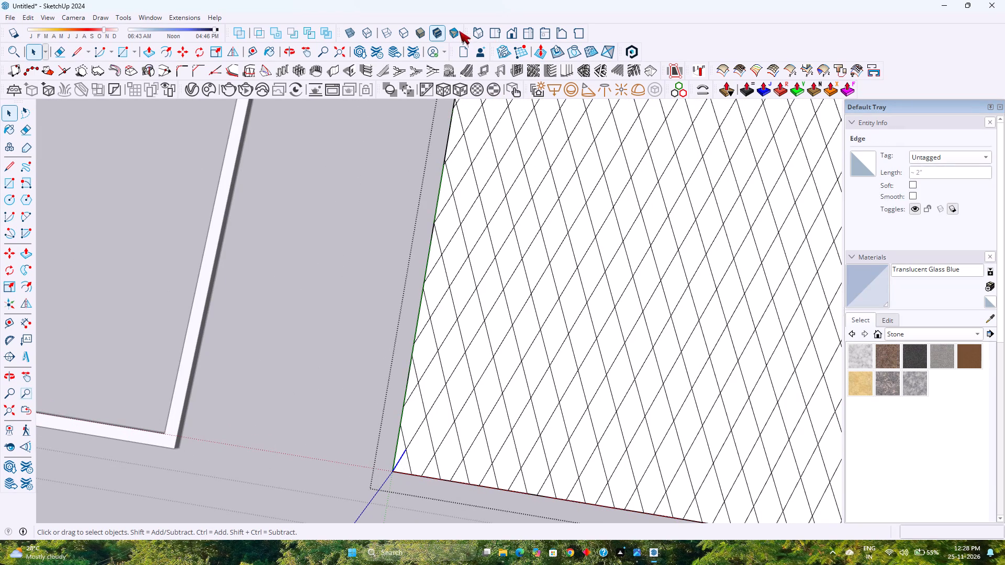
pyautogui.click(497, 28)
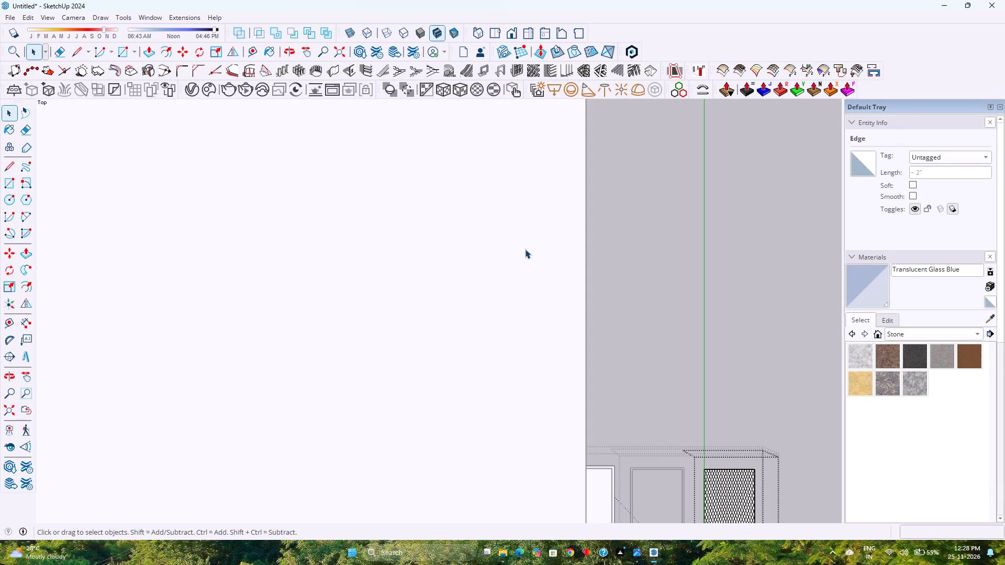
pyautogui.scroll(-13, 527, 248)
pyautogui.scroll(2, 628, 434)
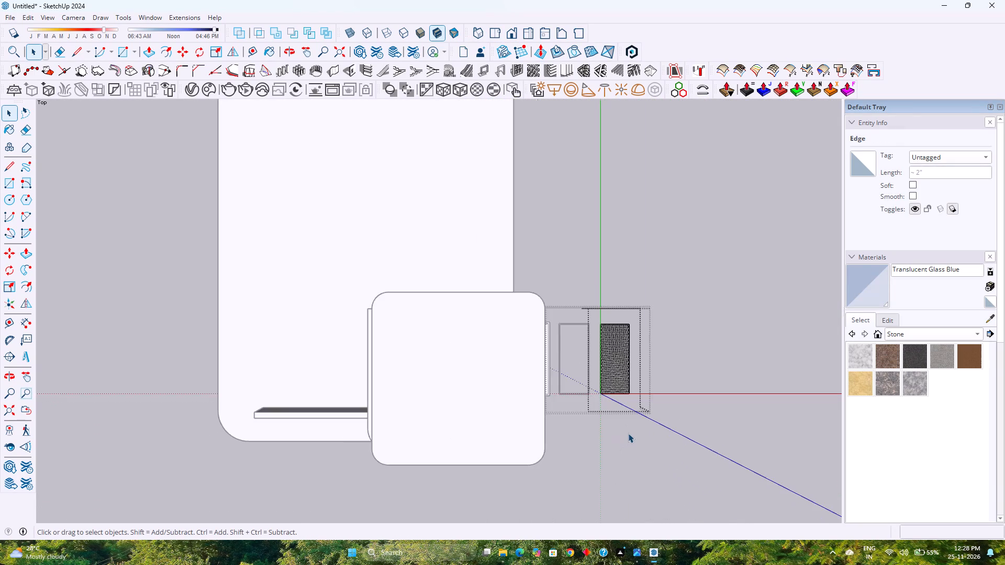
pyautogui.scroll(20, 628, 433)
pyautogui.scroll(12, 628, 433)
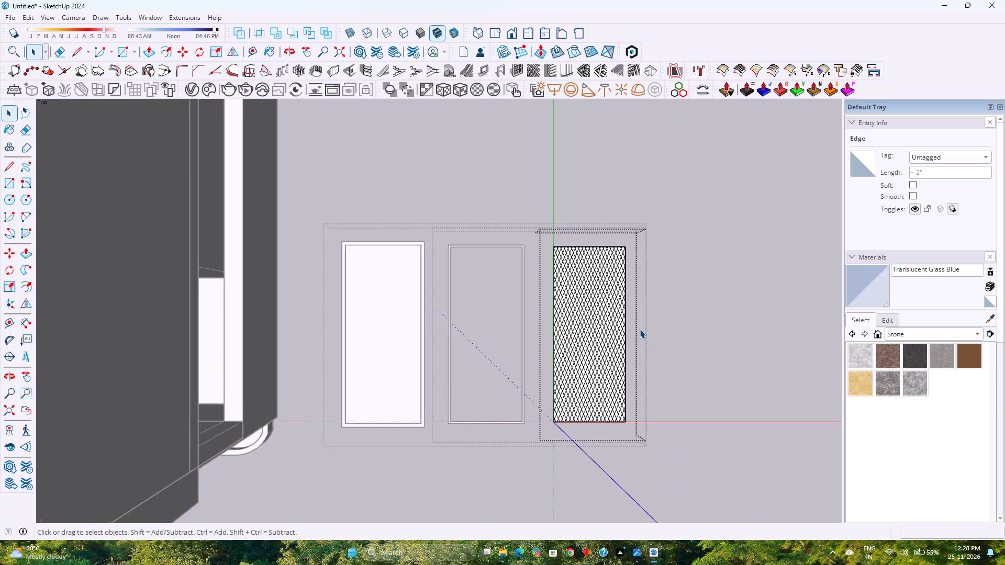
pyautogui.scroll(12, 640, 329)
pyautogui.scroll(-3, 455, 255)
pyautogui.keyDown('shift'); pyautogui.moveTo(456, 218); pyautogui.dragTo(458, 363, button='middle'); pyautogui.keyUp('shift')
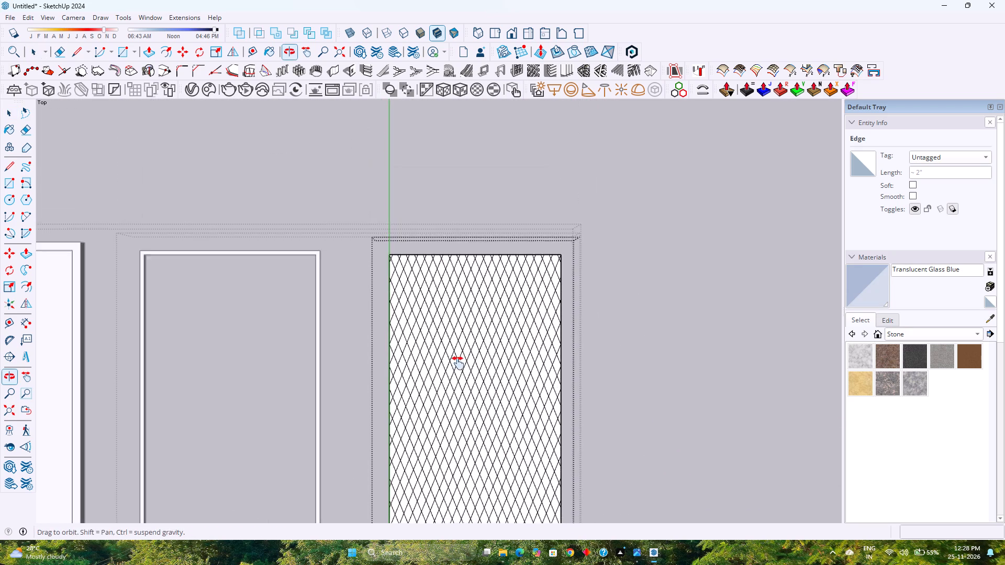
pyautogui.keyDown('shift'); pyautogui.moveTo(458, 363); pyautogui.dragTo(459, 363, button='middle'); pyautogui.keyUp('shift')
pyautogui.scroll(20, 409, 259)
pyautogui.scroll(1, 409, 259)
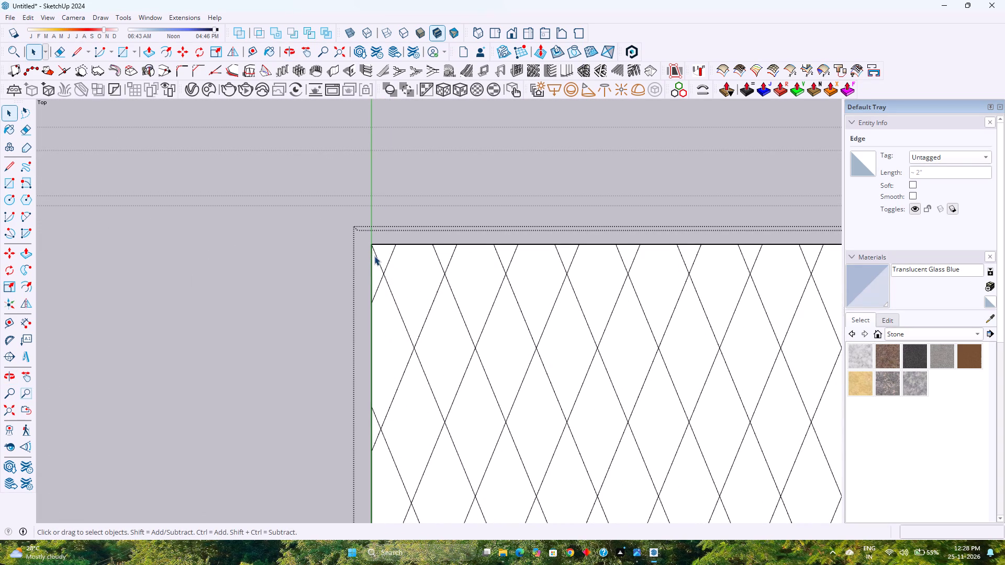
pyautogui.click(374, 256)
pyautogui.moveTo(376, 262); pyautogui.dragTo(504, 363)
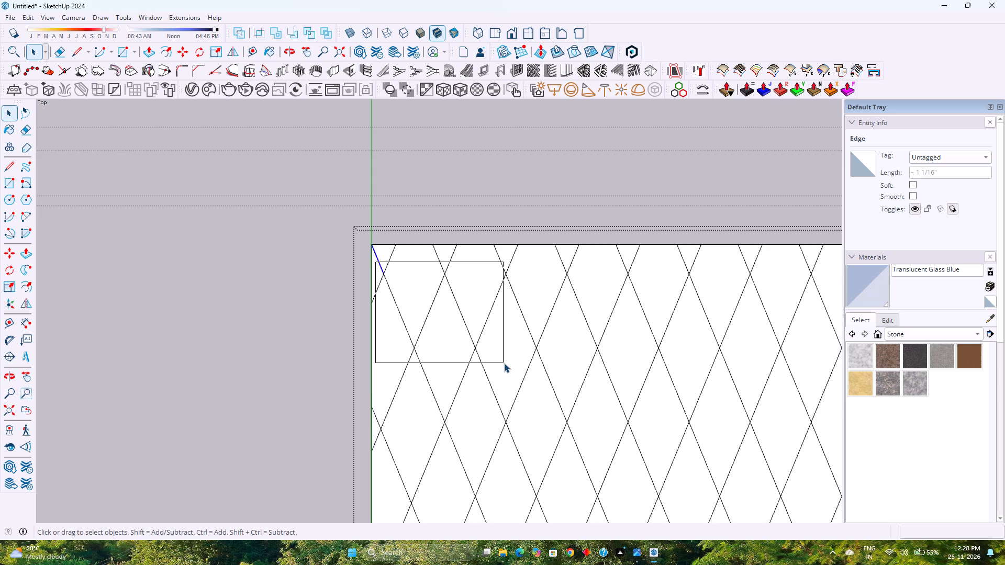
pyautogui.moveTo(504, 363); pyautogui.dragTo(513, 359)
pyautogui.scroll(-20, 504, 363)
pyautogui.scroll(-17, 504, 363)
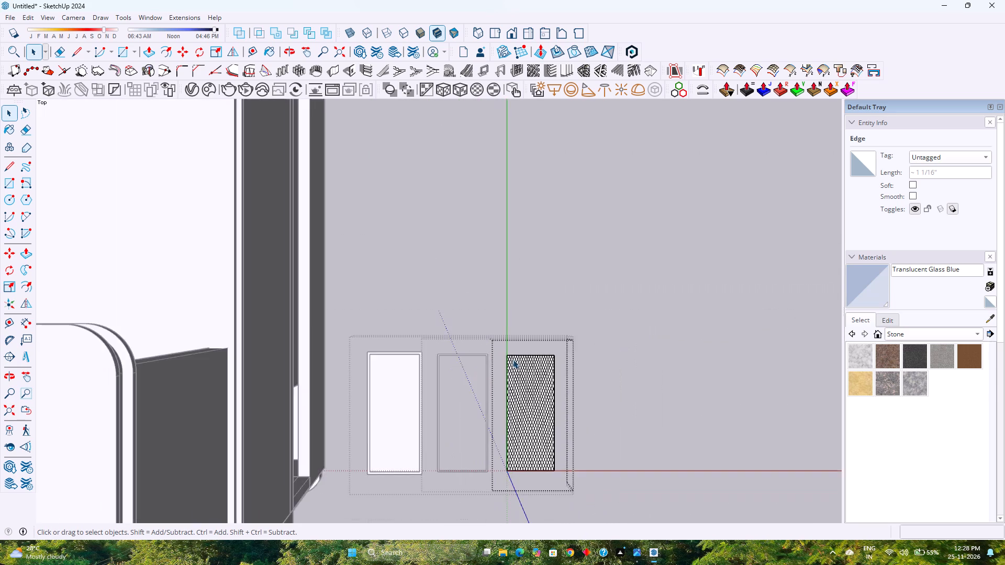
pyautogui.scroll(-7, 513, 359)
pyautogui.moveTo(513, 359); pyautogui.dragTo(526, 424)
pyautogui.scroll(5, 537, 427)
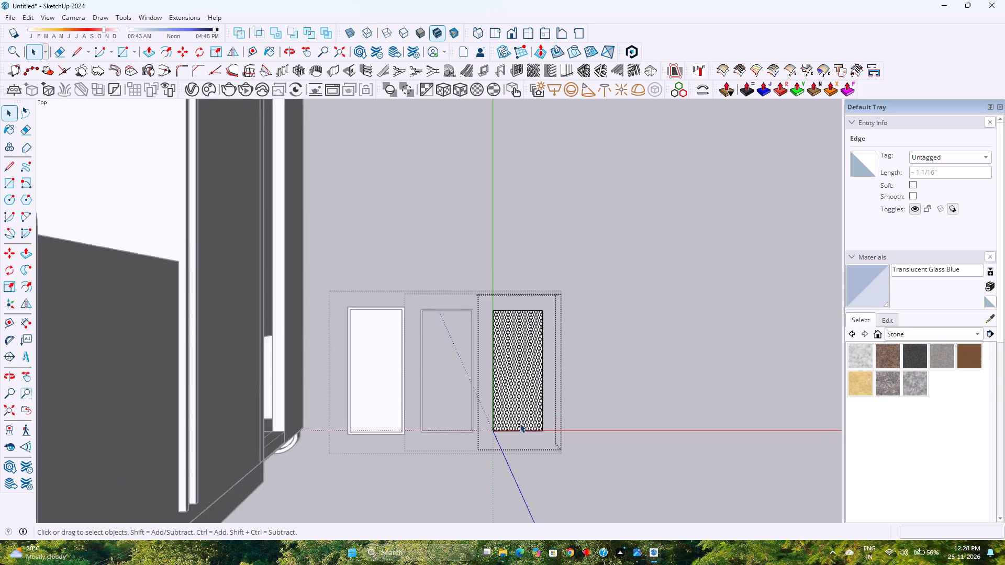
pyautogui.scroll(14, 520, 423)
pyautogui.scroll(5, 466, 431)
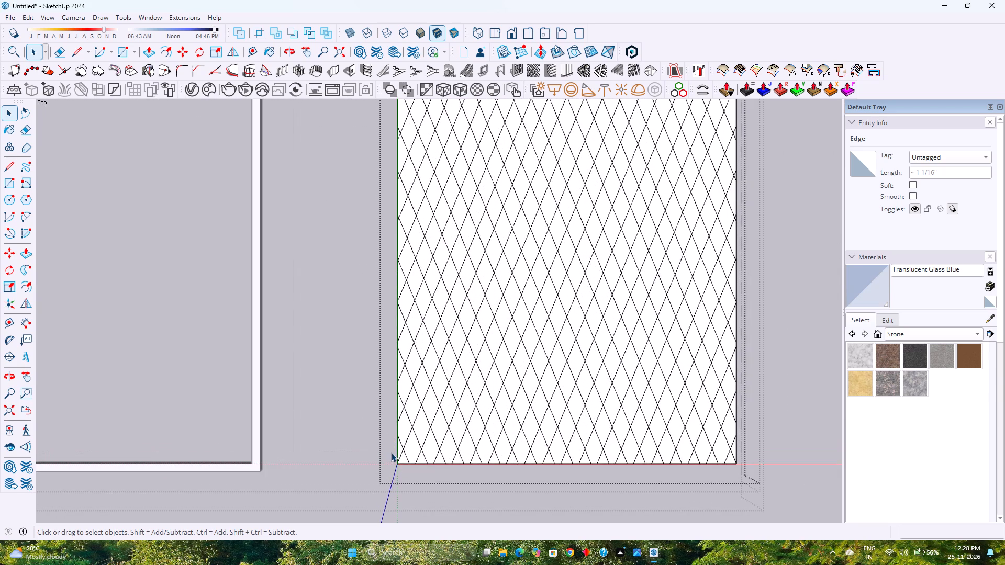
pyautogui.click(401, 453)
pyautogui.scroll(2, 401, 453)
pyautogui.rightClick(401, 453)
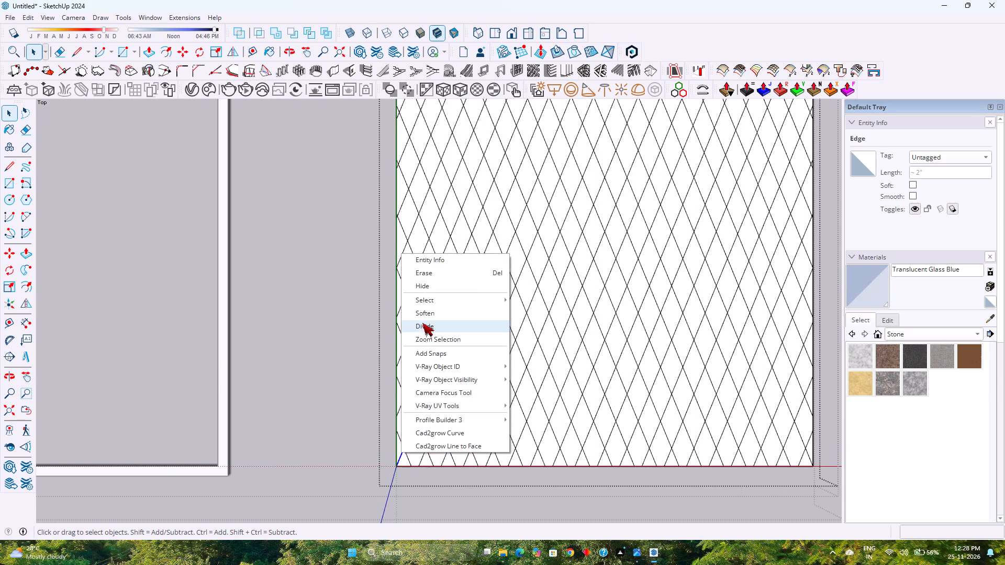
# Select all the lattice geometry, exclude its faces, and copy the remaining edges 0.5" along the red axis.
pyautogui.click(563, 310)
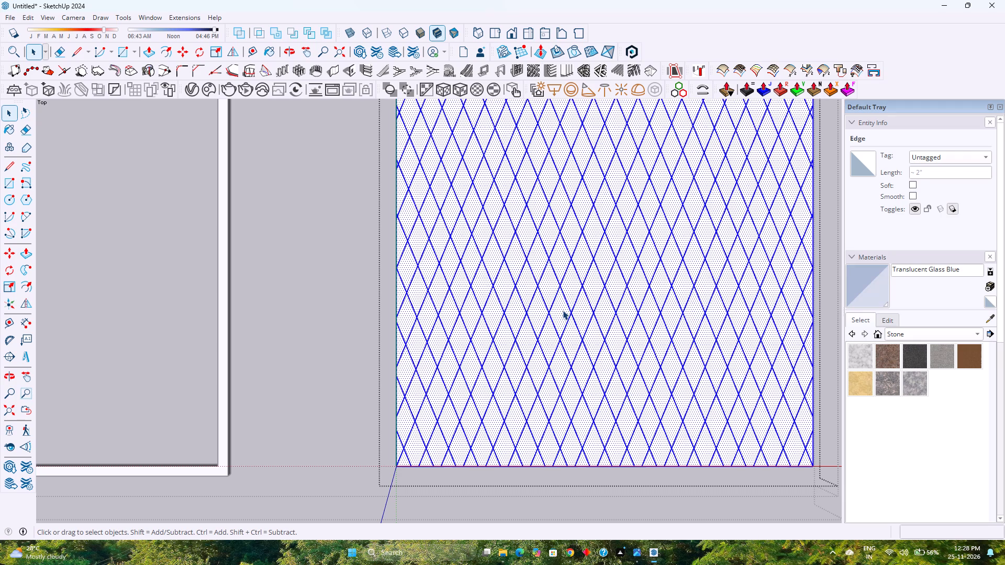
pyautogui.scroll(-3, 535, 333)
pyautogui.press('m')
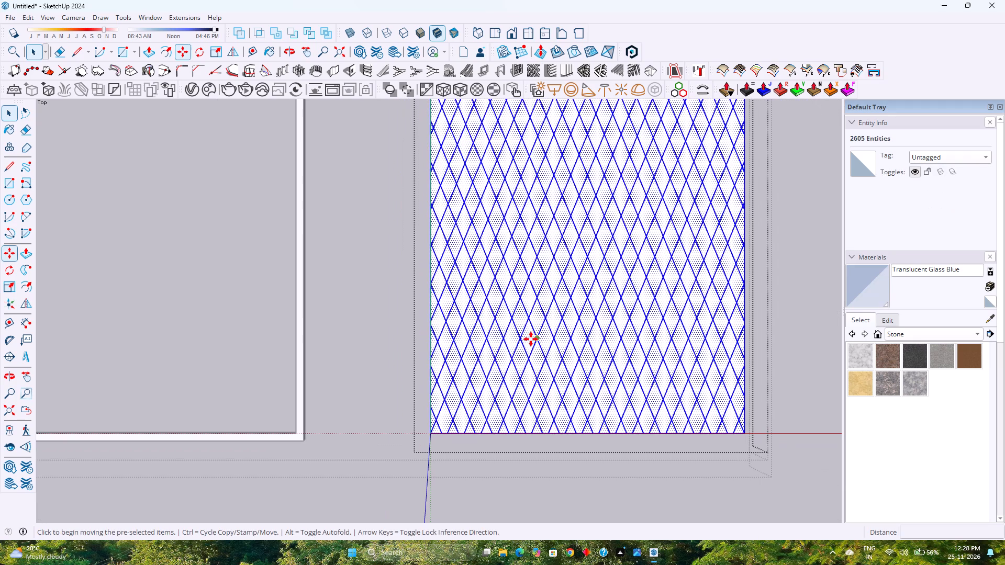
pyautogui.scroll(10, 413, 438)
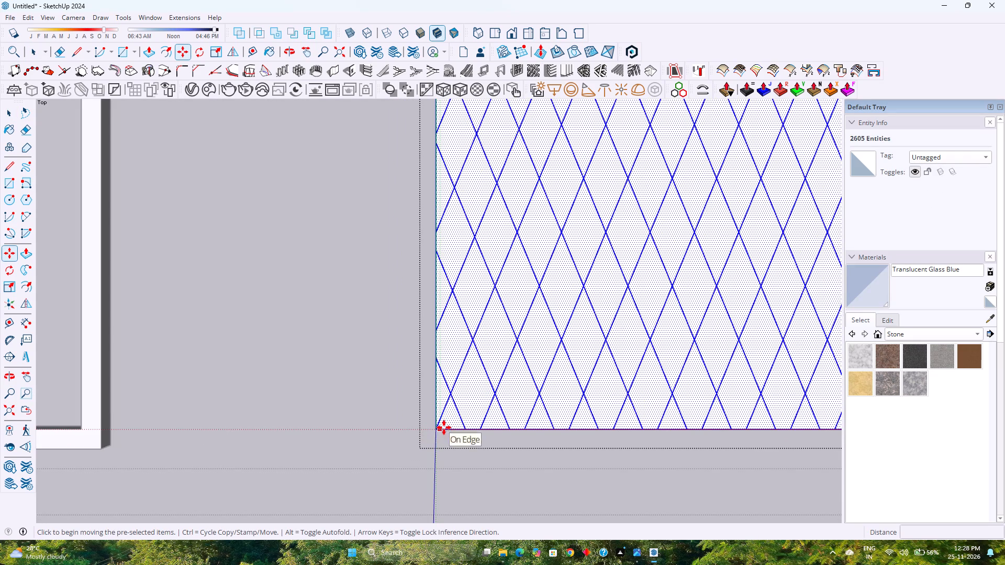
pyautogui.press('space')
pyautogui.rightClick(449, 412)
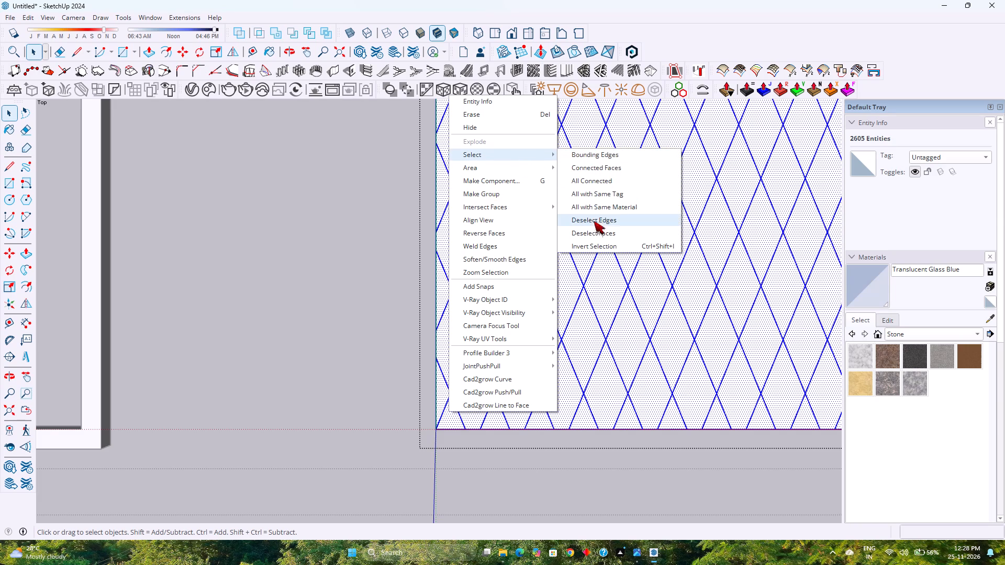
pyautogui.click(597, 234)
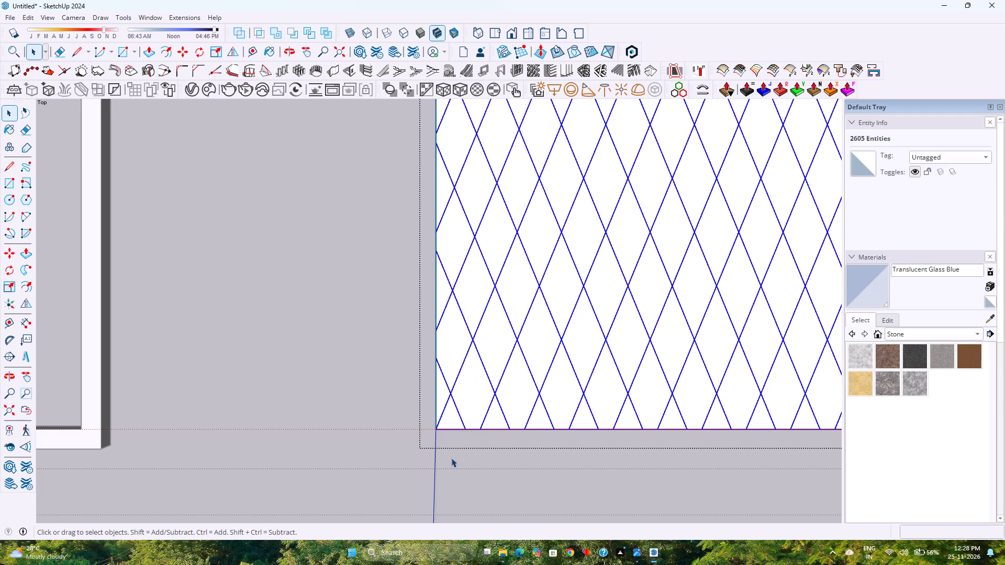
pyautogui.press('m')
pyautogui.scroll(7, 443, 437)
pyautogui.click(433, 427)
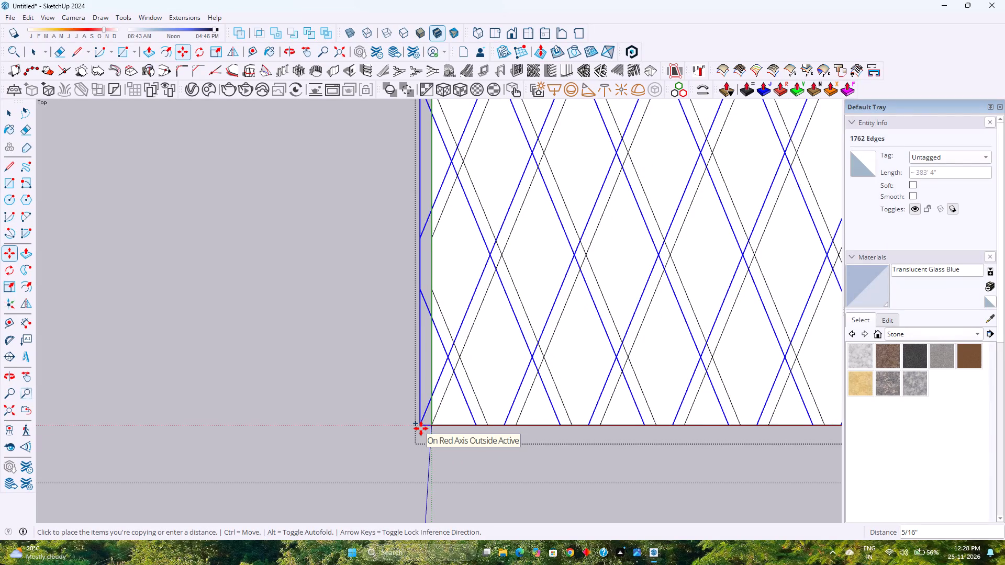
pyautogui.scroll(-11, 421, 428)
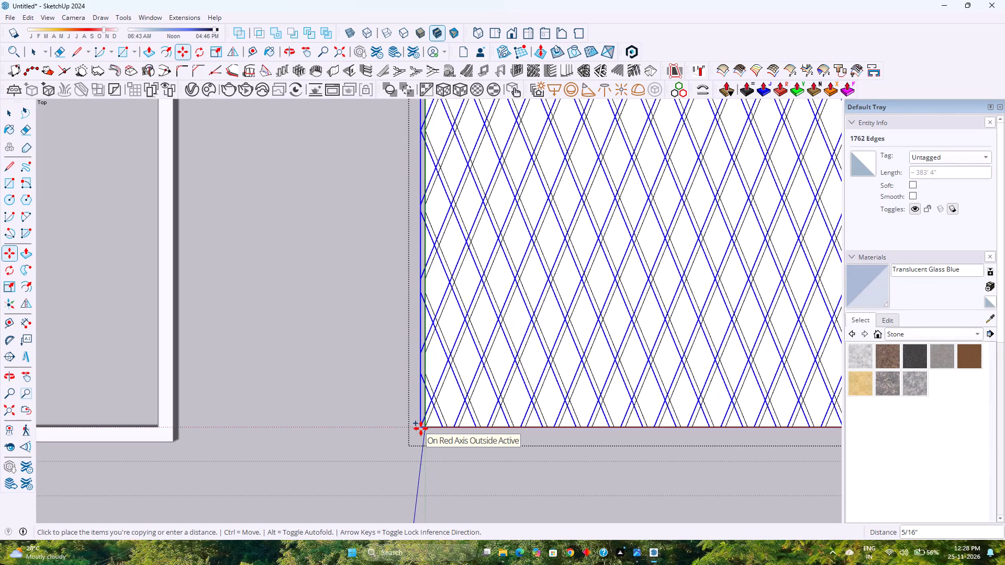
pyautogui.scroll(-7, 421, 428)
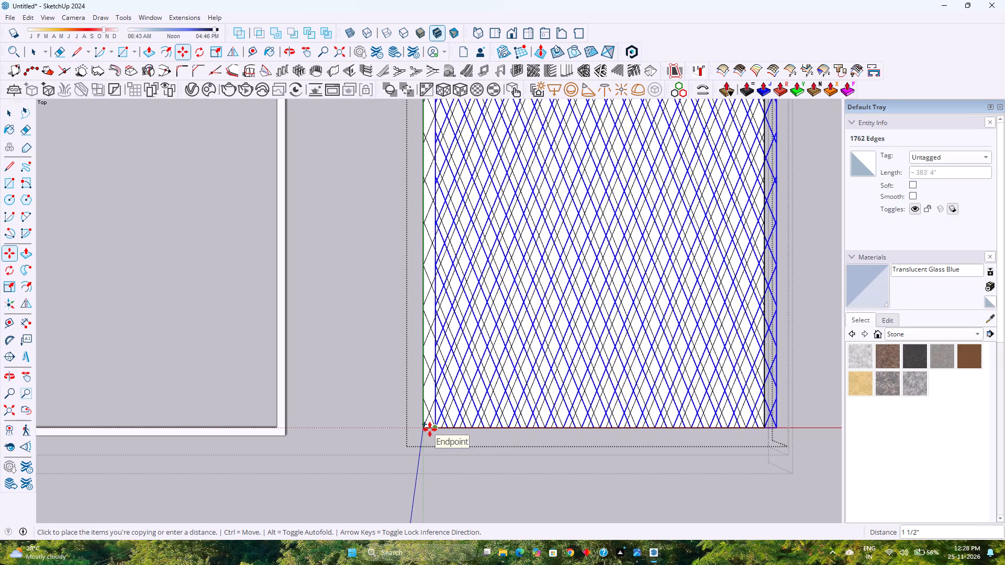
pyautogui.scroll(5, 430, 430)
pyautogui.press('0')
pyautogui.press('.')
pyautogui.press('5')
pyautogui.press('Return')
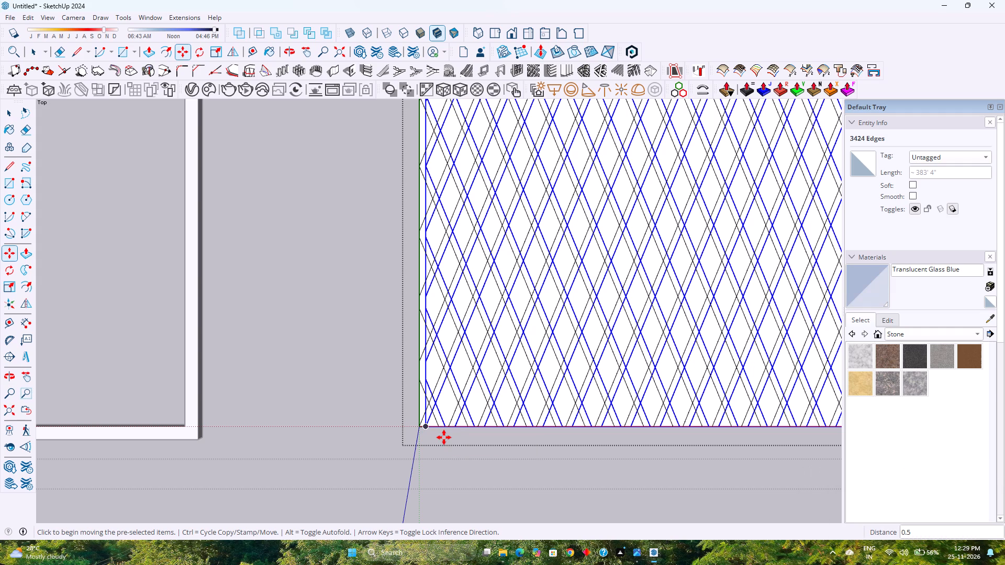
# Erase the overlapping segments inside the first diagonal bar at the lattice's lower corner, including where the copied border line crosses it.
pyautogui.press('e')
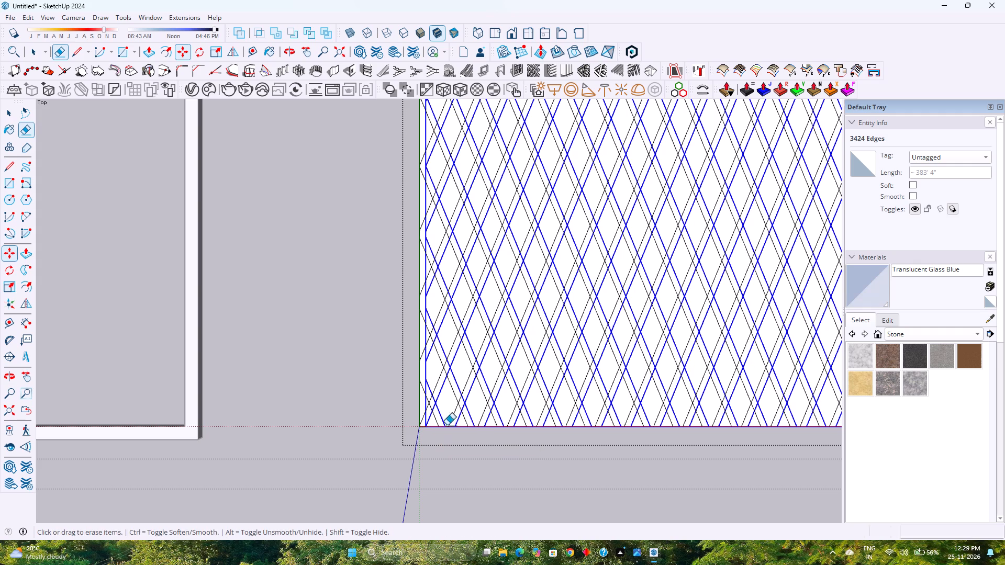
pyautogui.scroll(10, 431, 404)
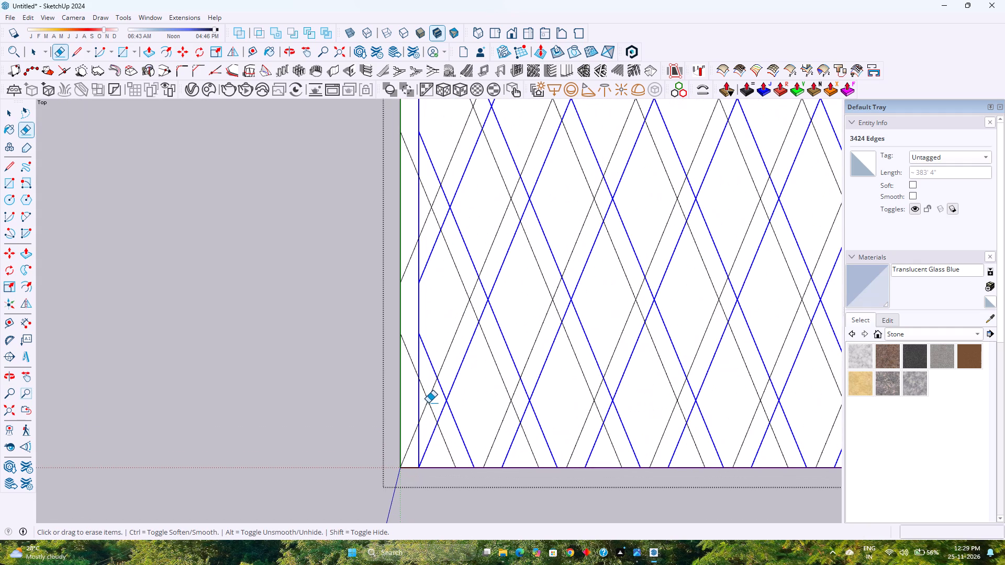
pyautogui.press('Escape')
pyautogui.moveTo(434, 407); pyautogui.dragTo(432, 413)
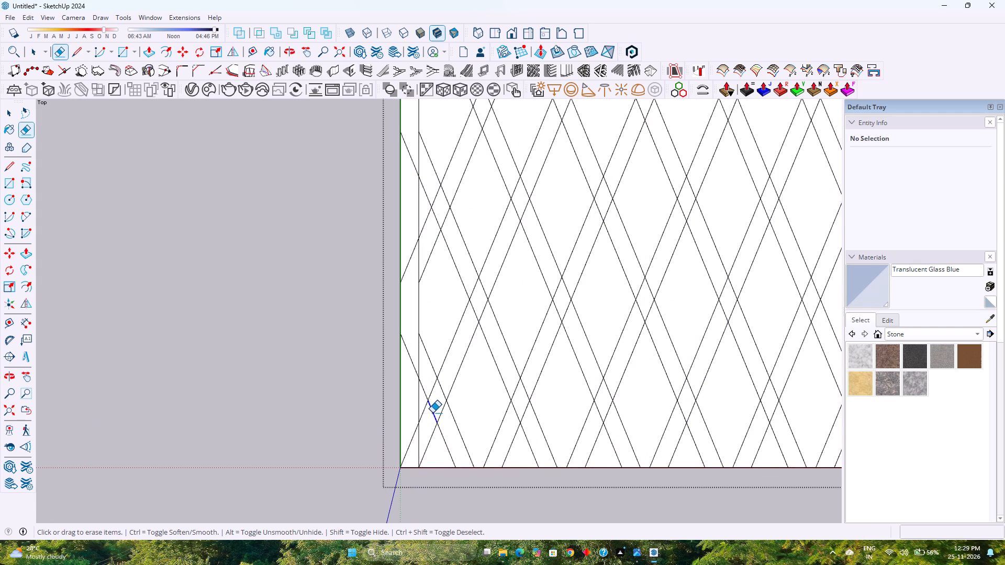
pyautogui.moveTo(432, 413); pyautogui.dragTo(432, 413)
pyautogui.click(440, 391)
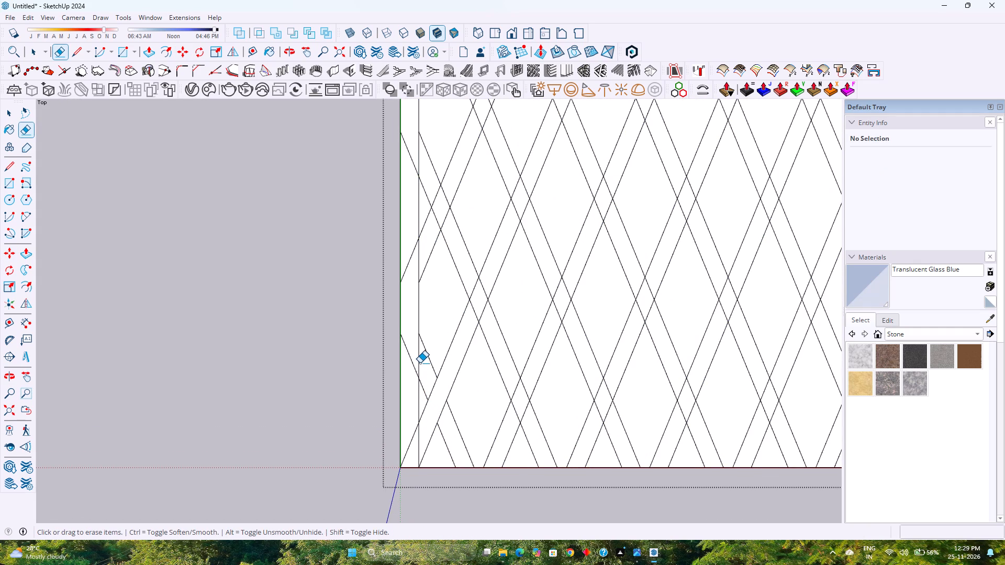
pyautogui.click(420, 363)
pyautogui.click(420, 361)
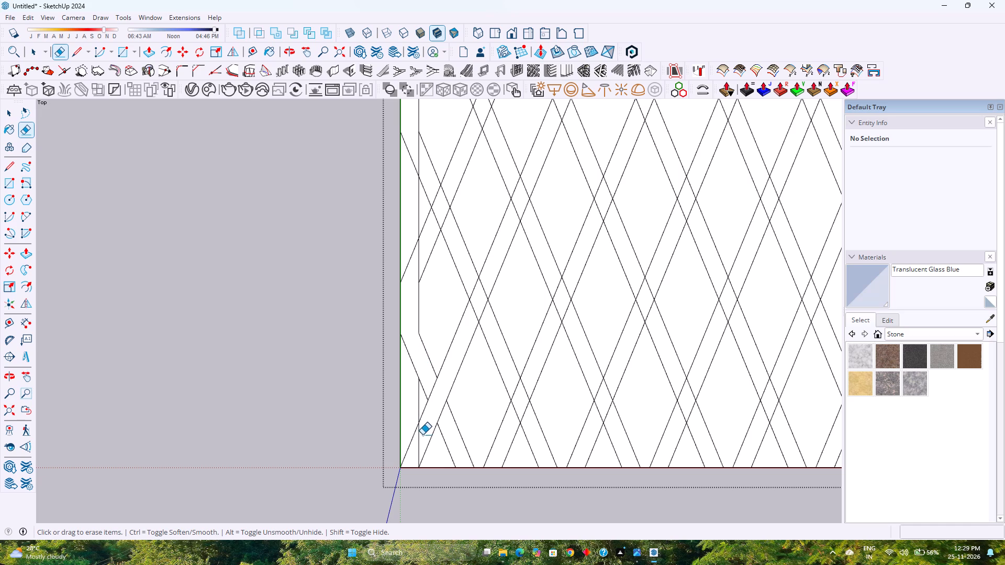
pyautogui.click(420, 436)
# Erase the copied border line's segment inside the second diagonal bar, undoing the first mistaken erasure.
pyautogui.scroll(-8, 433, 391)
pyautogui.scroll(12, 423, 317)
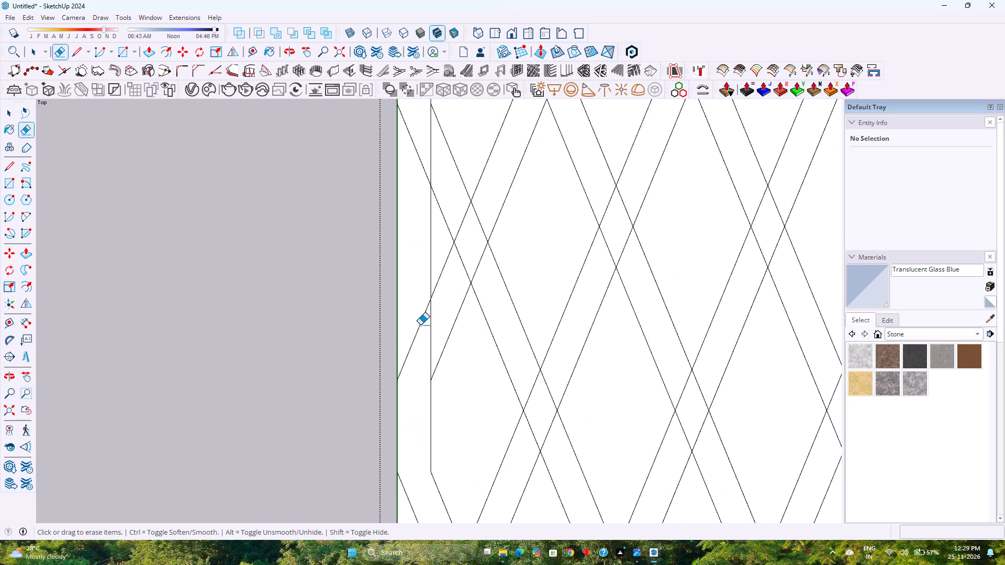
pyautogui.click(420, 325)
pyautogui.scroll(-12, 422, 325)
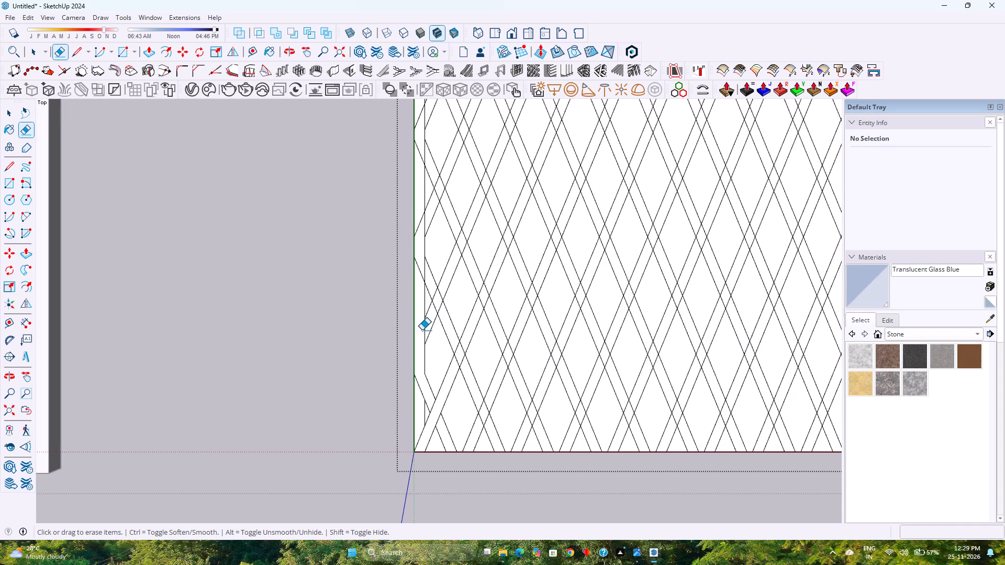
pyautogui.hotkey('ctrl', 'z')
pyautogui.scroll(3, 423, 335)
pyautogui.click(423, 333)
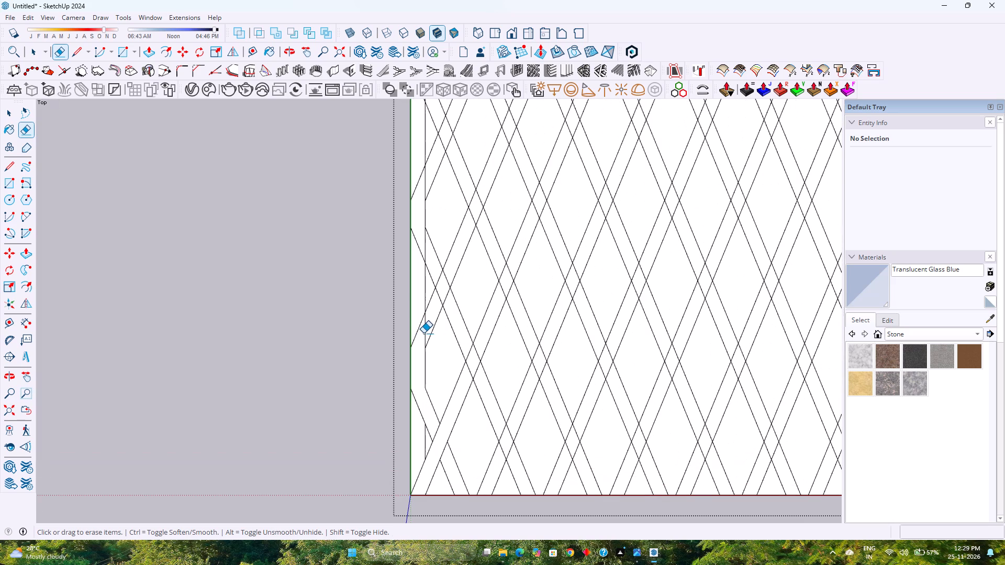
# Erase the segments crossing inside the second diagonal bar at its first junctions up from the lattice's side border.
pyautogui.scroll(-6, 428, 325)
pyautogui.scroll(4, 439, 314)
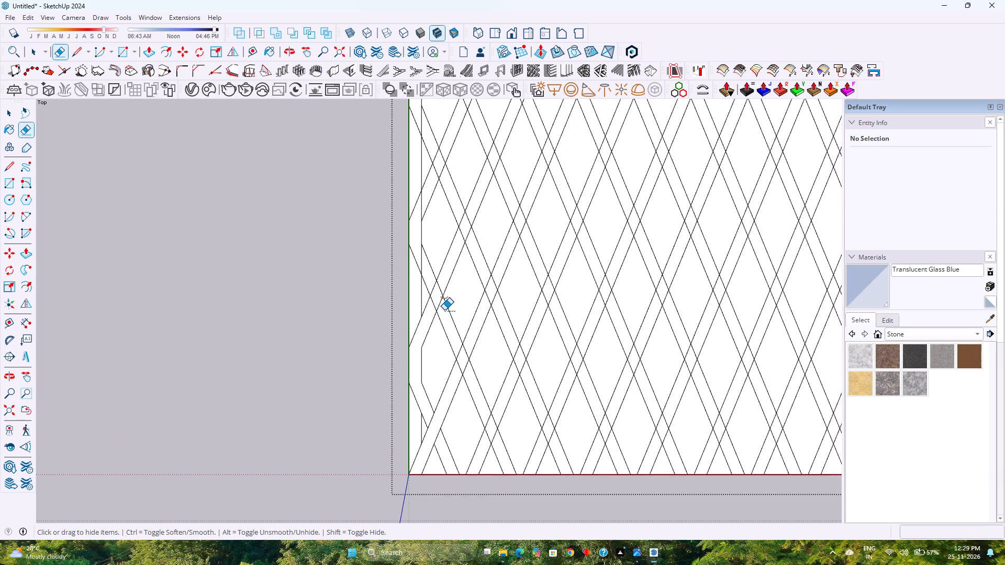
pyautogui.keyDown('shift'); pyautogui.moveTo(446, 311); pyautogui.dragTo(445, 418, button='middle'); pyautogui.keyUp('shift')
pyautogui.keyDown('shift'); pyautogui.middleClick(445, 418); pyautogui.keyUp('shift')
pyautogui.moveTo(429, 415); pyautogui.dragTo(437, 396)
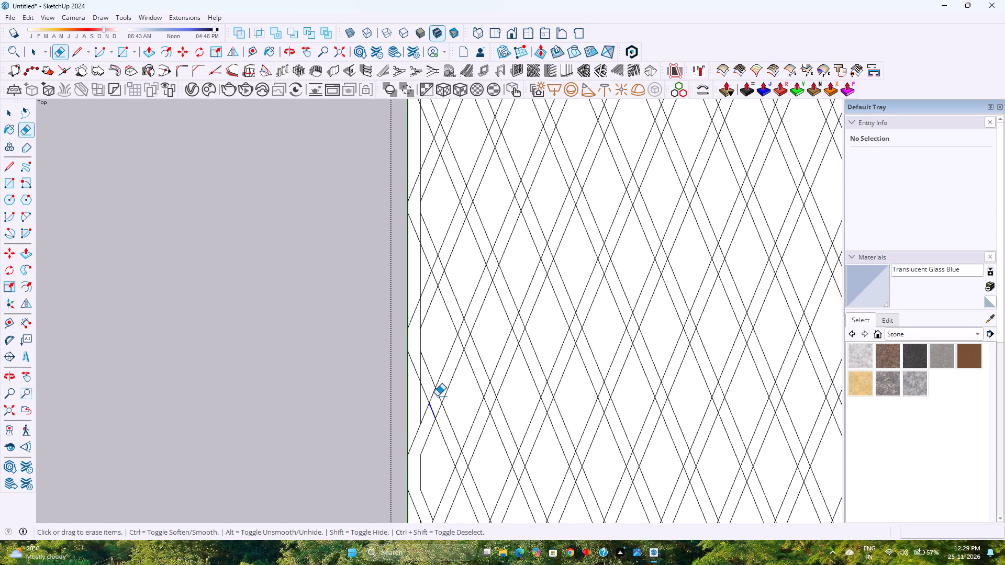
pyautogui.moveTo(437, 396); pyautogui.dragTo(441, 391)
pyautogui.scroll(-4, 444, 386)
pyautogui.scroll(7, 458, 355)
pyautogui.keyDown('shift'); pyautogui.moveTo(457, 353); pyautogui.dragTo(438, 459, button='middle'); pyautogui.keyUp('shift')
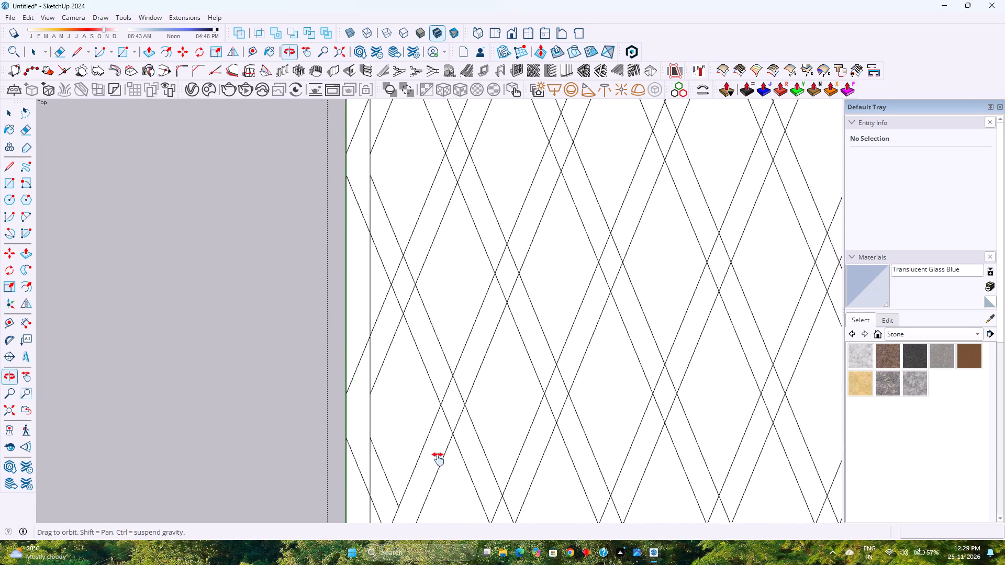
pyautogui.keyDown('shift'); pyautogui.moveTo(438, 459); pyautogui.dragTo(437, 465, button='middle'); pyautogui.keyUp('shift')
pyautogui.moveTo(437, 455); pyautogui.dragTo(463, 400)
pyautogui.scroll(-4, 472, 386)
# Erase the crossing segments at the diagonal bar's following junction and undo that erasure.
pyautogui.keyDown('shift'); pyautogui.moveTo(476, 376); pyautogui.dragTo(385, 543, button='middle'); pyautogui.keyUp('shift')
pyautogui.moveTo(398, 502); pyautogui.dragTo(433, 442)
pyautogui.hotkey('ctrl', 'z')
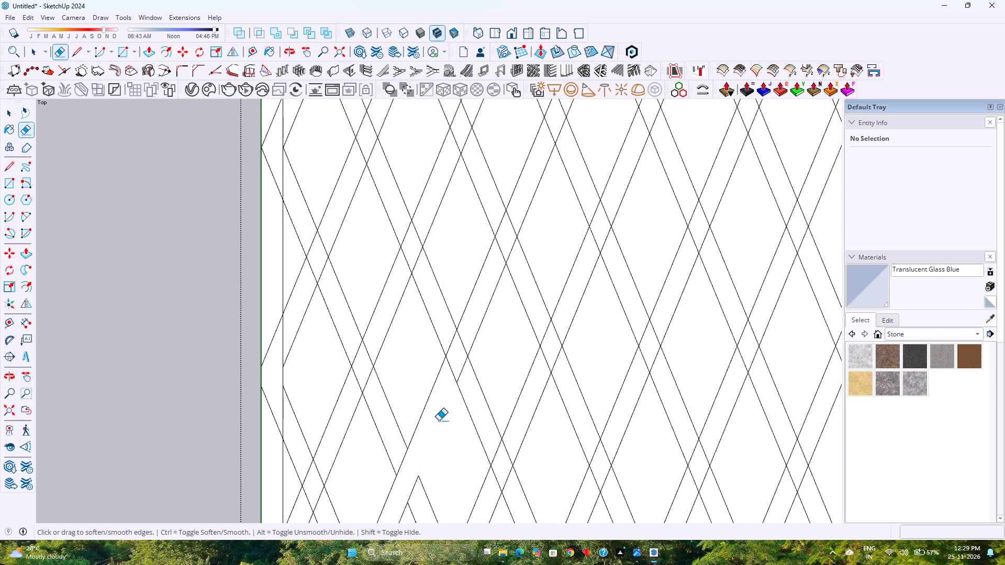
# Erase the crossing segments inside the second diagonal bar at its next three junctions going up the lattice.
pyautogui.moveTo(393, 500); pyautogui.dragTo(419, 457)
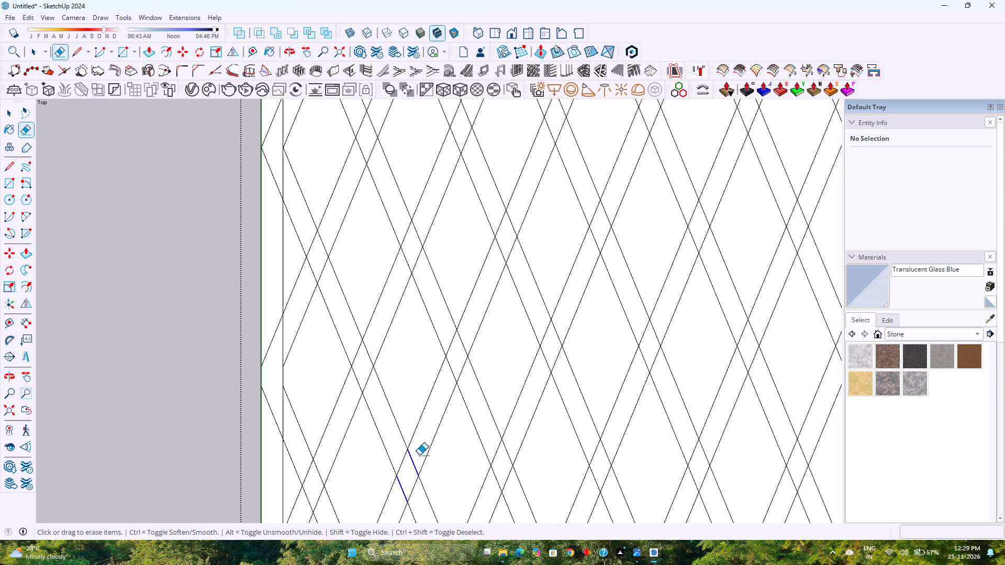
pyautogui.scroll(-4, 426, 438)
pyautogui.scroll(2, 459, 360)
pyautogui.moveTo(452, 369); pyautogui.dragTo(439, 400)
pyautogui.keyDown('shift'); pyautogui.moveTo(465, 348); pyautogui.dragTo(409, 488, button='middle'); pyautogui.keyUp('shift')
pyautogui.keyDown('shift'); pyautogui.middleClick(409, 488); pyautogui.keyUp('shift')
pyautogui.moveTo(435, 412); pyautogui.dragTo(426, 433)
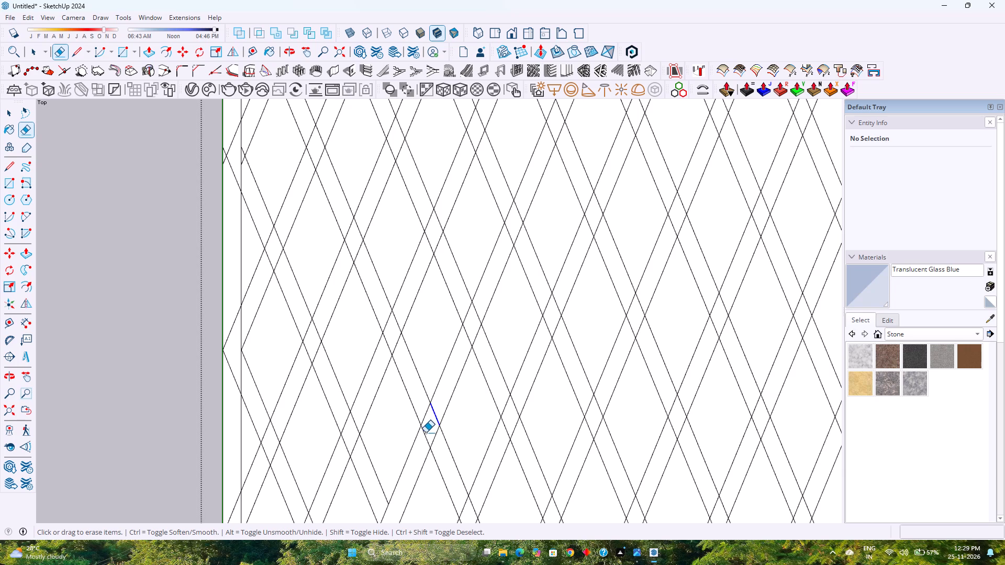
pyautogui.moveTo(426, 433); pyautogui.dragTo(425, 433)
# Erase the small overlap diamonds at the first three crossings of the lattice's lowest row, starting from the corner.
pyautogui.scroll(-20, 434, 416)
pyautogui.scroll(-4, 434, 416)
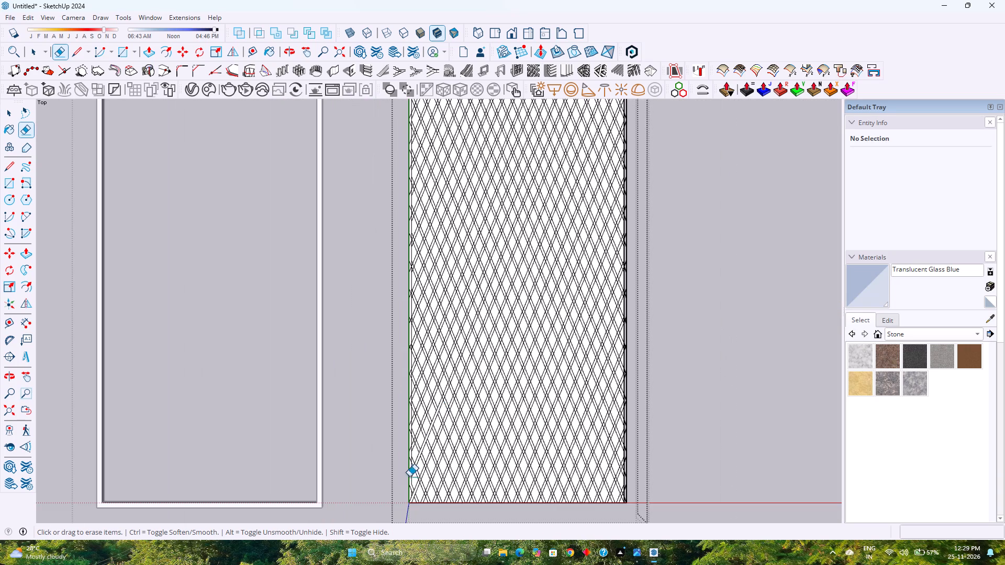
pyautogui.scroll(20, 418, 512)
pyautogui.scroll(1, 418, 512)
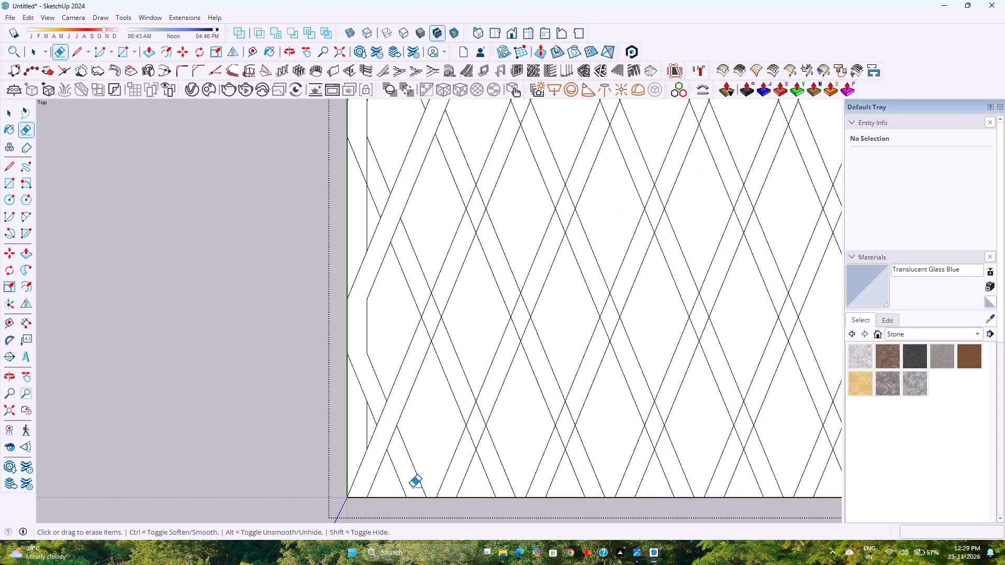
pyautogui.click(383, 410)
pyautogui.click(389, 437)
pyautogui.click(471, 440)
pyautogui.click(484, 438)
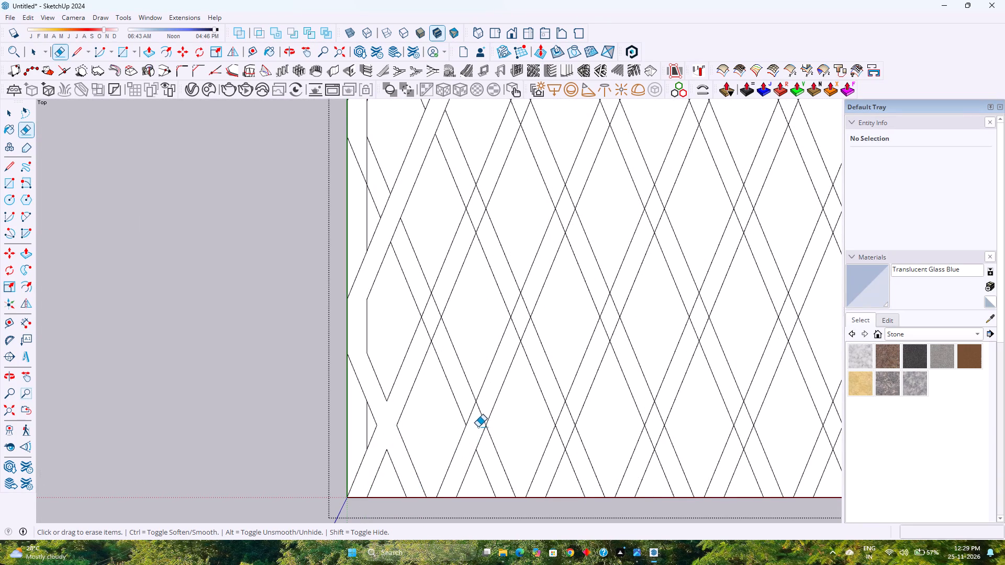
pyautogui.moveTo(476, 435); pyautogui.dragTo(480, 446)
pyautogui.moveTo(463, 410); pyautogui.dragTo(483, 411)
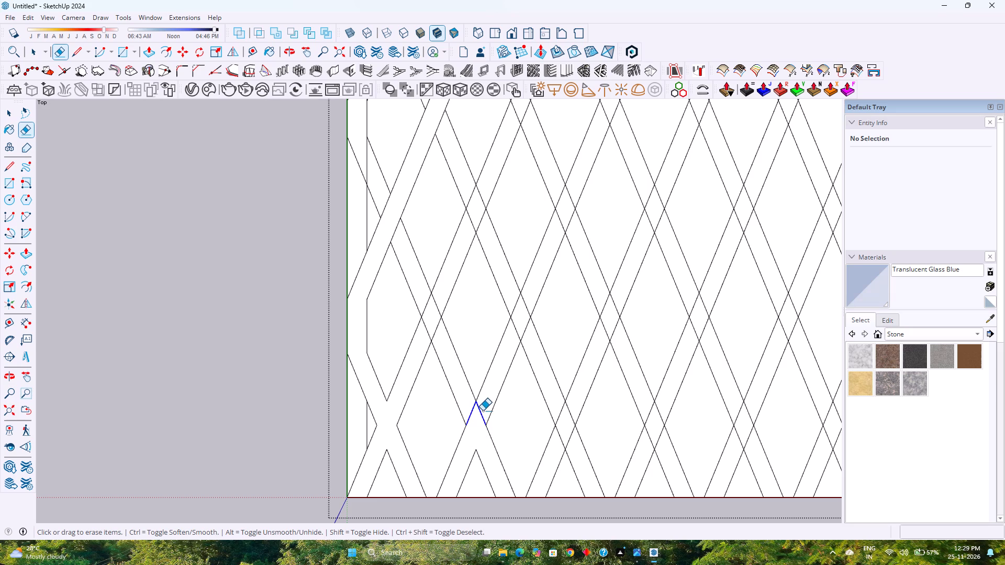
pyautogui.moveTo(556, 414); pyautogui.dragTo(572, 445)
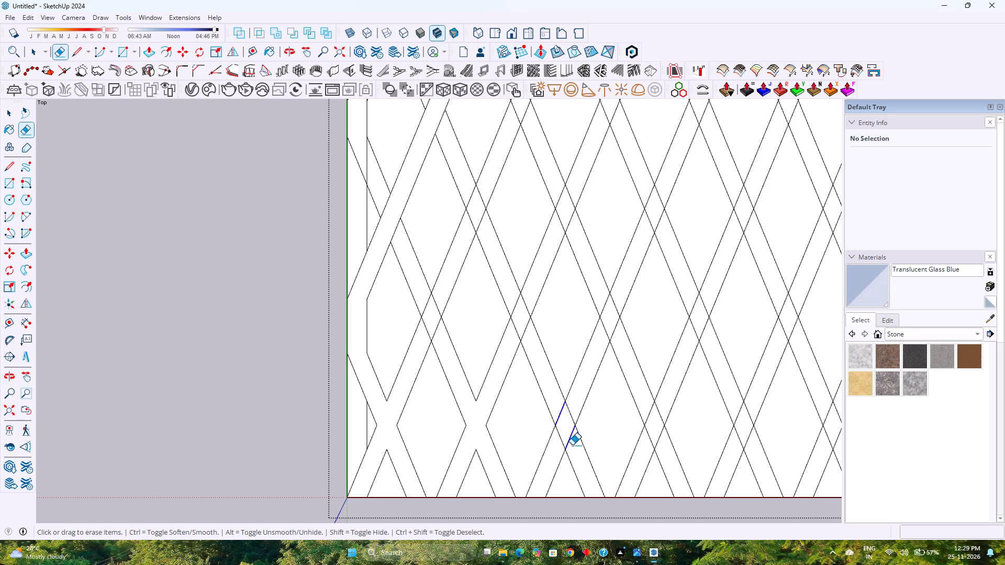
pyautogui.moveTo(556, 446); pyautogui.dragTo(572, 413)
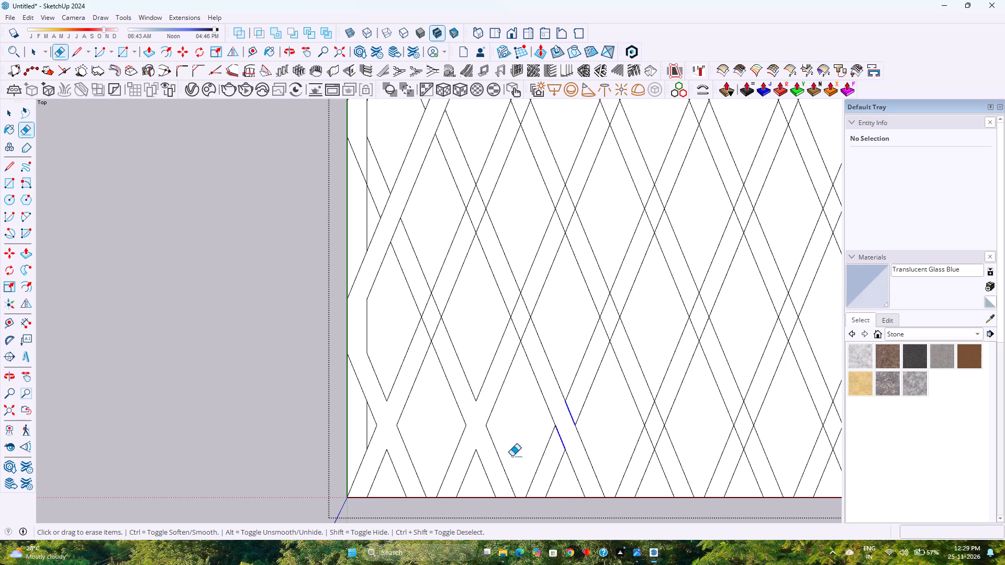
# Erase the overlap diamonds at the fourth and fifth crossings of the lattice's lowest row.
pyautogui.scroll(-4, 498, 467)
pyautogui.scroll(9, 615, 480)
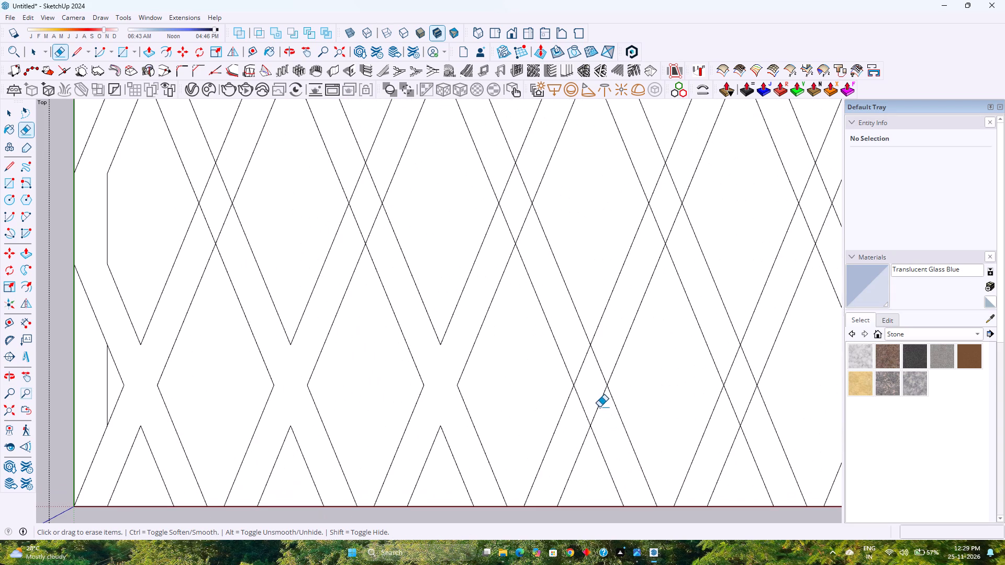
pyautogui.moveTo(587, 406); pyautogui.dragTo(609, 416)
pyautogui.moveTo(583, 373); pyautogui.dragTo(605, 357)
pyautogui.scroll(-2, 517, 447)
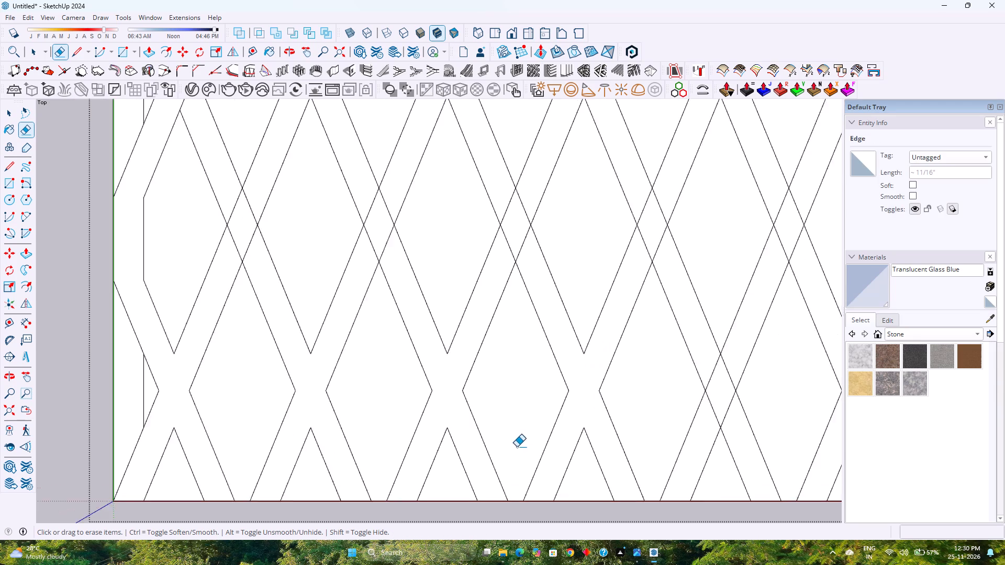
pyautogui.scroll(-2, 517, 447)
pyautogui.scroll(4, 678, 427)
pyautogui.moveTo(674, 422); pyautogui.dragTo(662, 412)
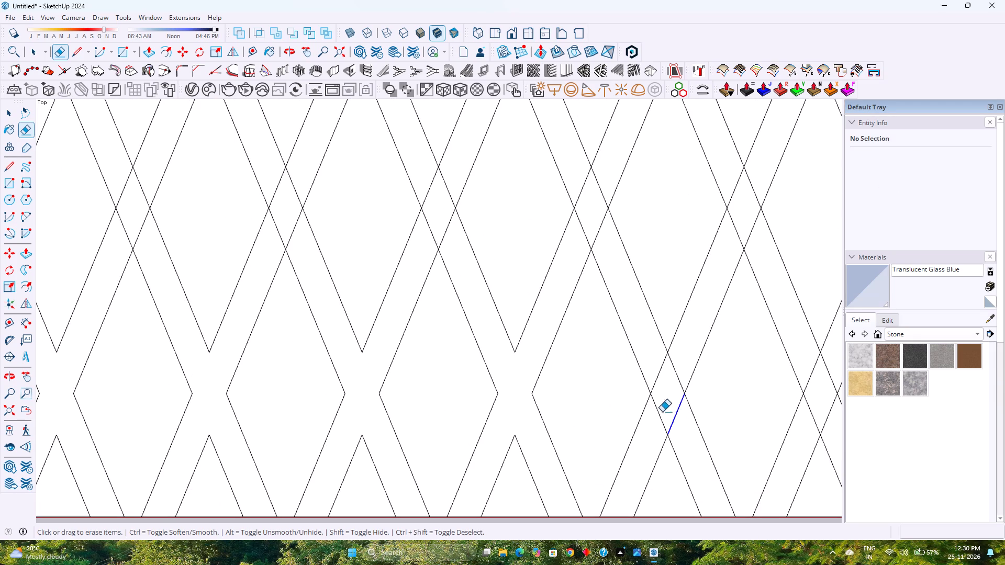
pyautogui.moveTo(662, 412); pyautogui.dragTo(649, 363)
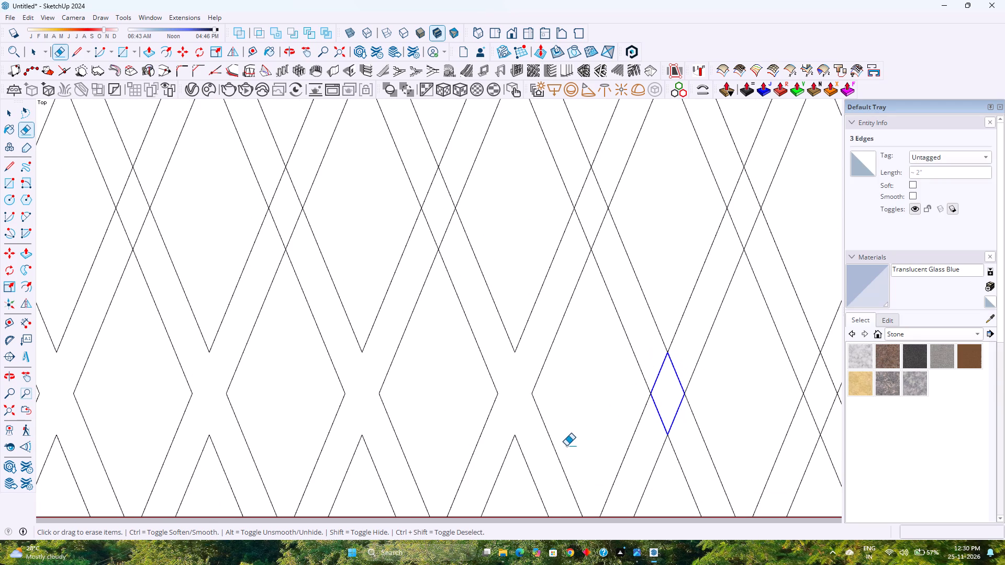
# Erase the overlap diamonds at the sixth and seventh crossings along the lattice's lowest row.
pyautogui.scroll(-8, 561, 430)
pyautogui.scroll(11, 696, 422)
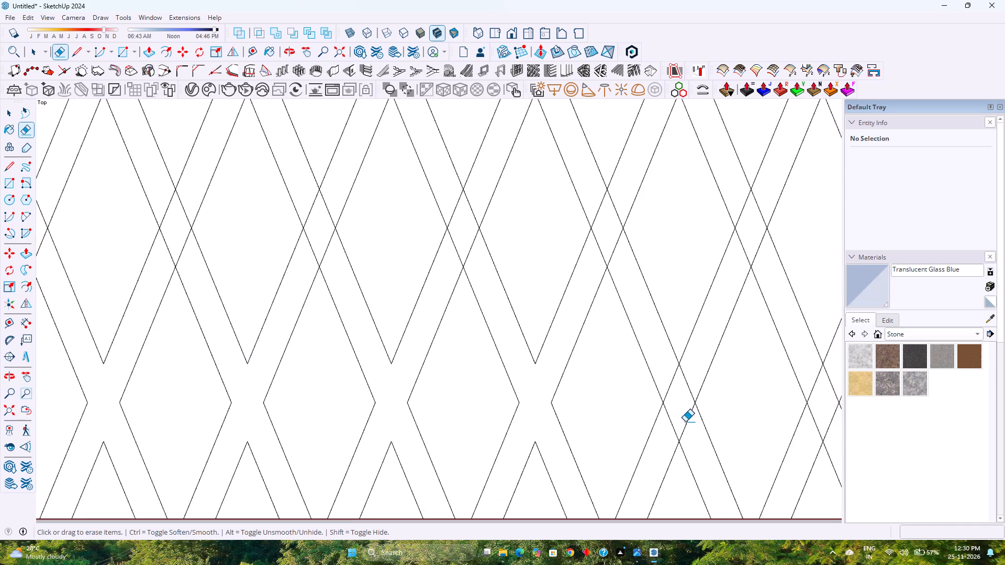
pyautogui.scroll(3, 685, 422)
pyautogui.moveTo(684, 419); pyautogui.dragTo(671, 378)
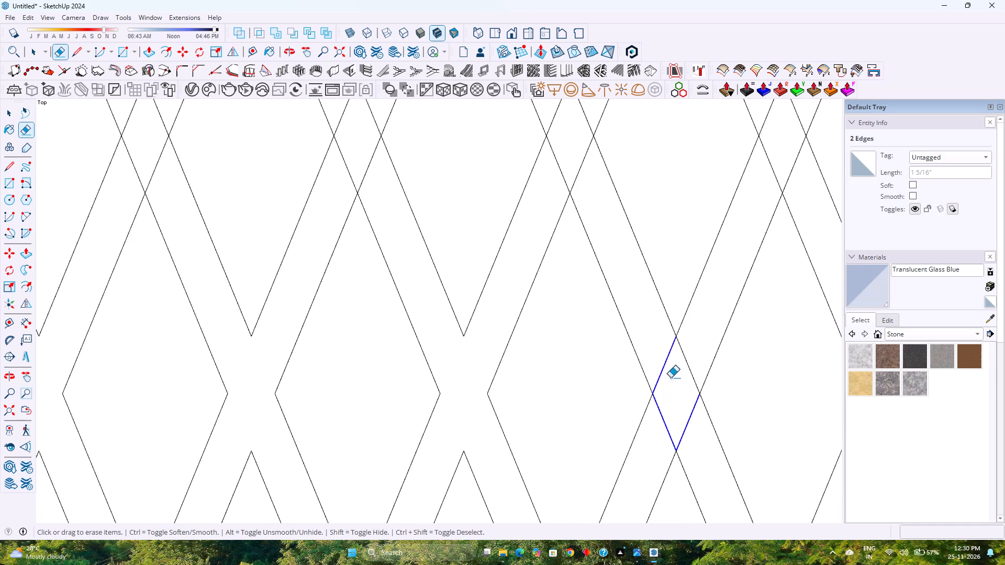
pyautogui.moveTo(671, 378); pyautogui.dragTo(681, 362)
pyautogui.scroll(-12, 423, 430)
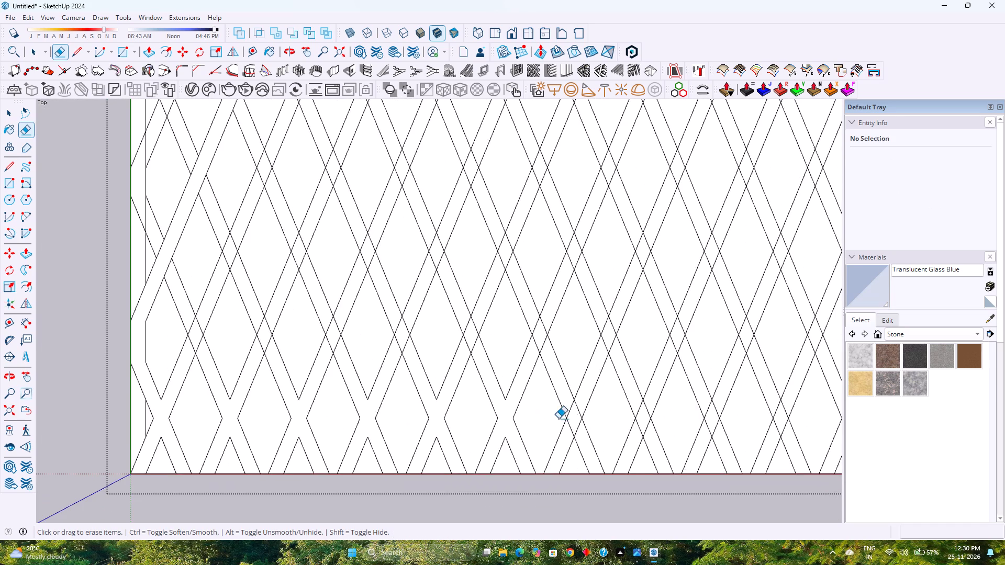
pyautogui.scroll(5, 582, 419)
pyautogui.moveTo(571, 424); pyautogui.dragTo(563, 410)
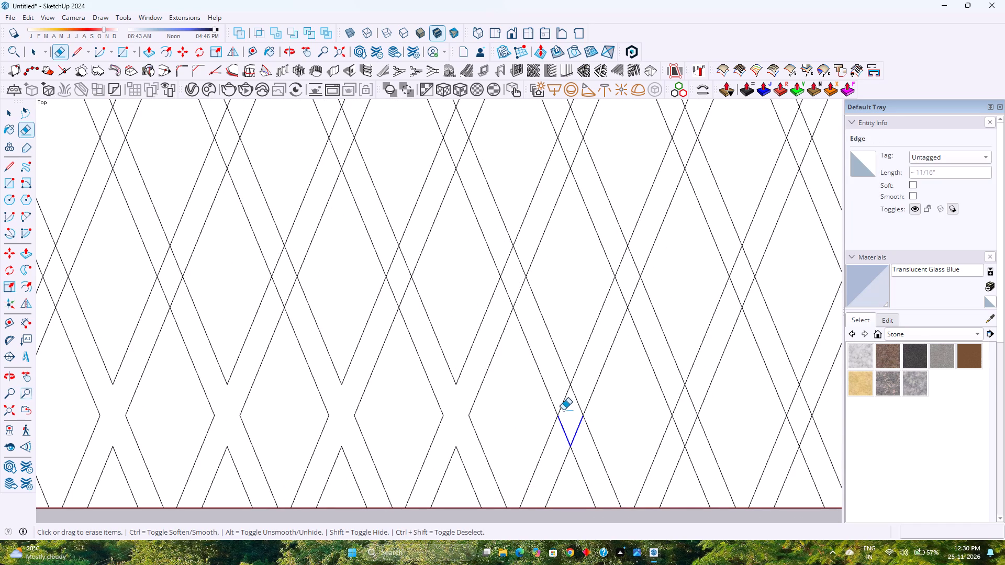
pyautogui.moveTo(563, 410); pyautogui.dragTo(577, 393)
# Erase the overlap diamonds at the eighth, ninth and tenth crossings along the lattice's lowest row.
pyautogui.scroll(-5, 443, 434)
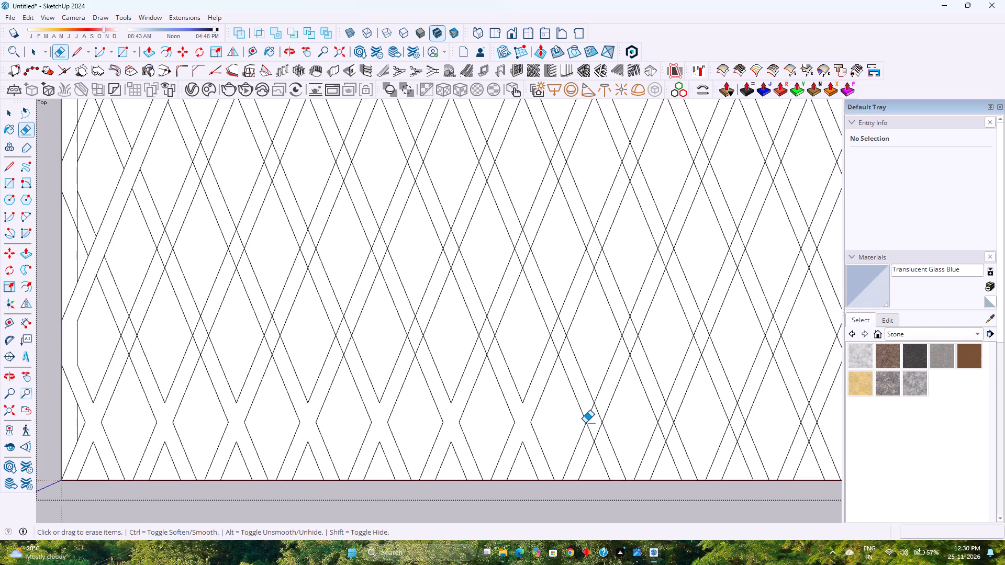
pyautogui.scroll(8, 585, 423)
pyautogui.moveTo(584, 391); pyautogui.dragTo(614, 449)
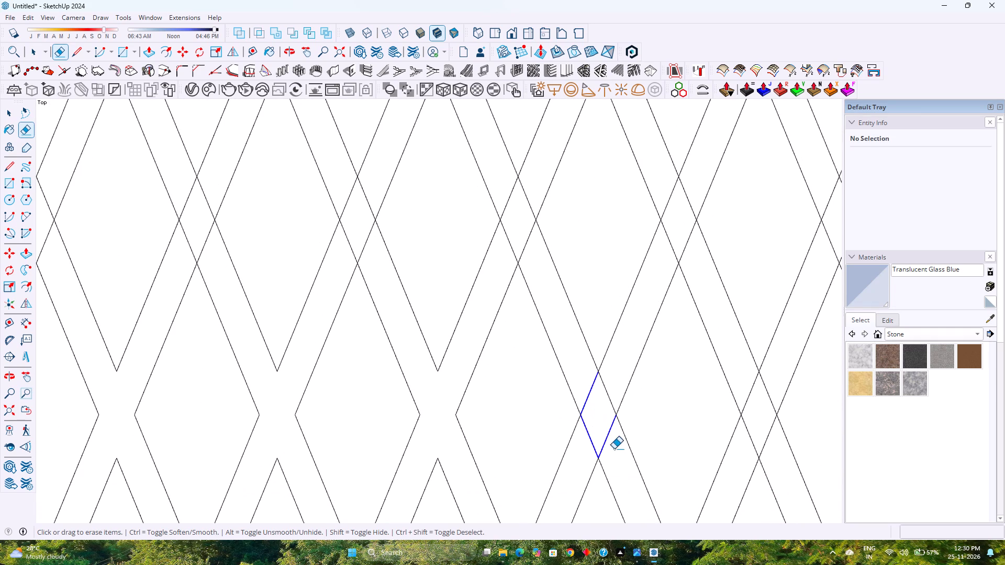
pyautogui.moveTo(614, 449); pyautogui.dragTo(606, 392)
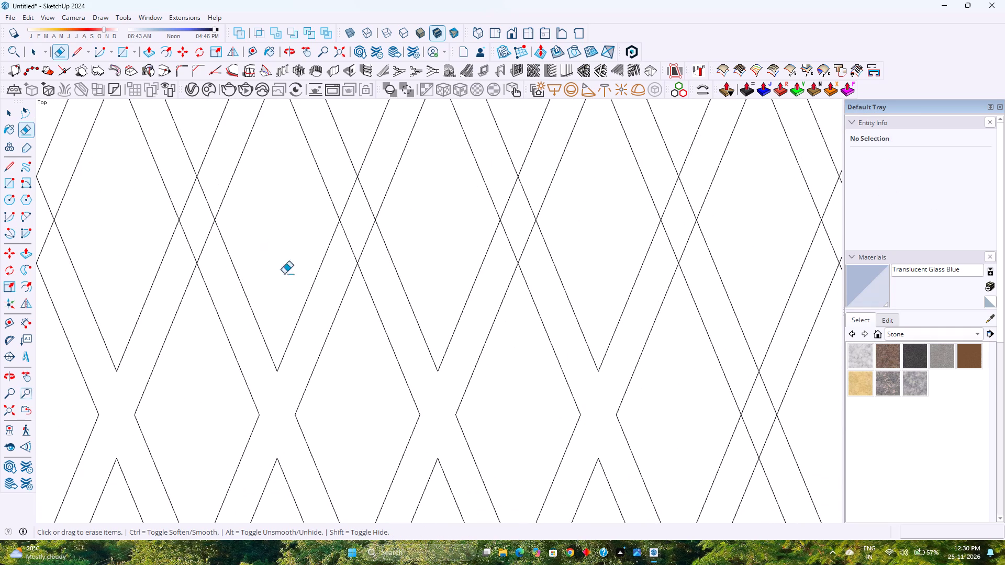
pyautogui.scroll(-9, 294, 280)
pyautogui.scroll(8, 496, 344)
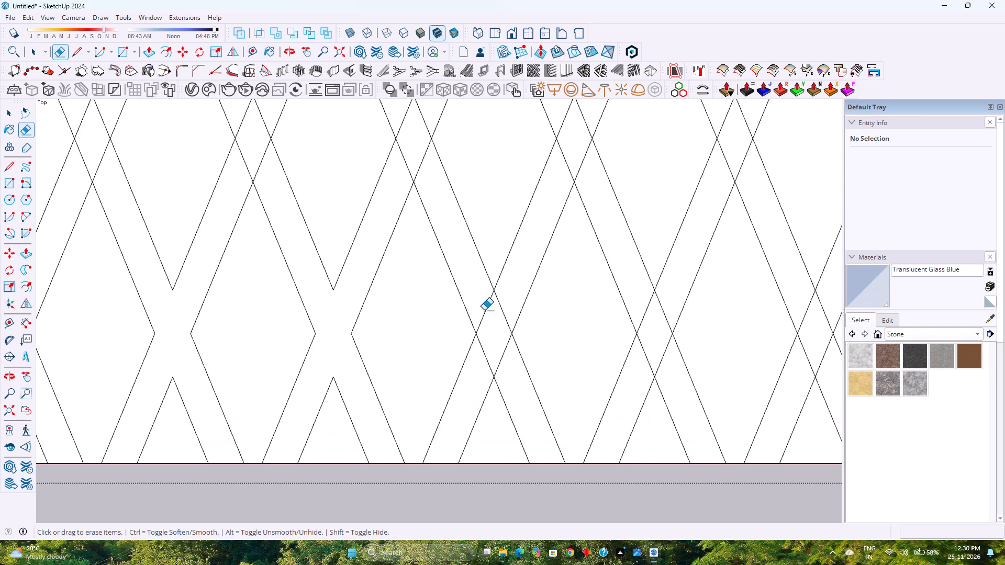
pyautogui.moveTo(480, 304); pyautogui.dragTo(514, 306)
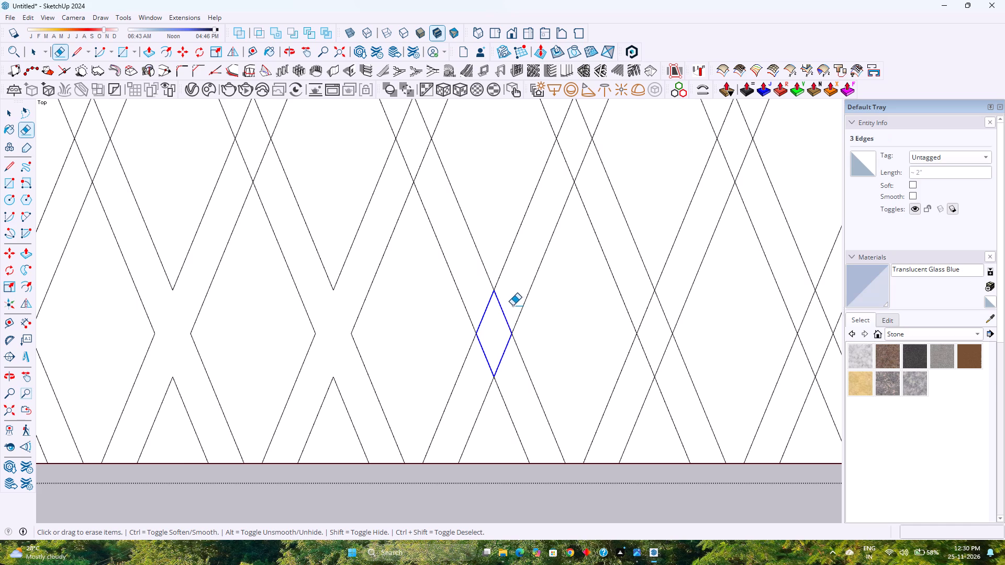
pyautogui.scroll(-5, 404, 309)
pyautogui.scroll(7, 574, 336)
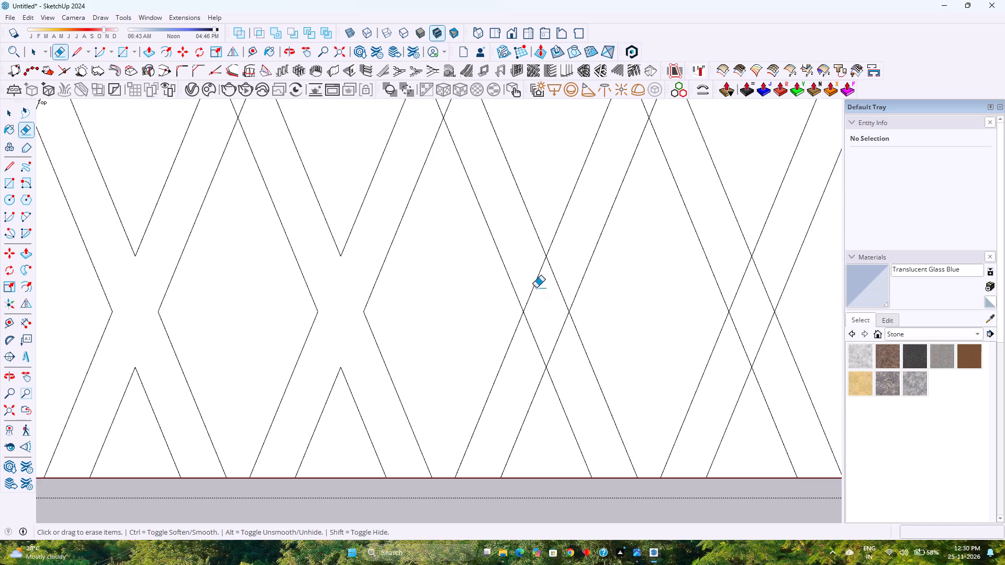
pyautogui.moveTo(527, 278); pyautogui.dragTo(562, 281)
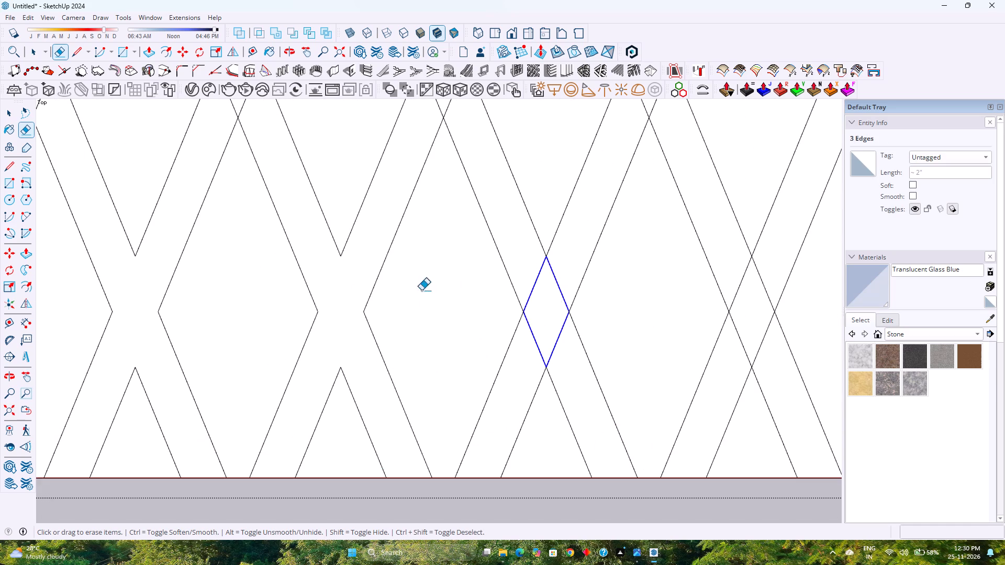
# Erase the overlap diamonds at the eleventh and twelfth crossings along the lattice's lowest row.
pyautogui.scroll(-5, 283, 301)
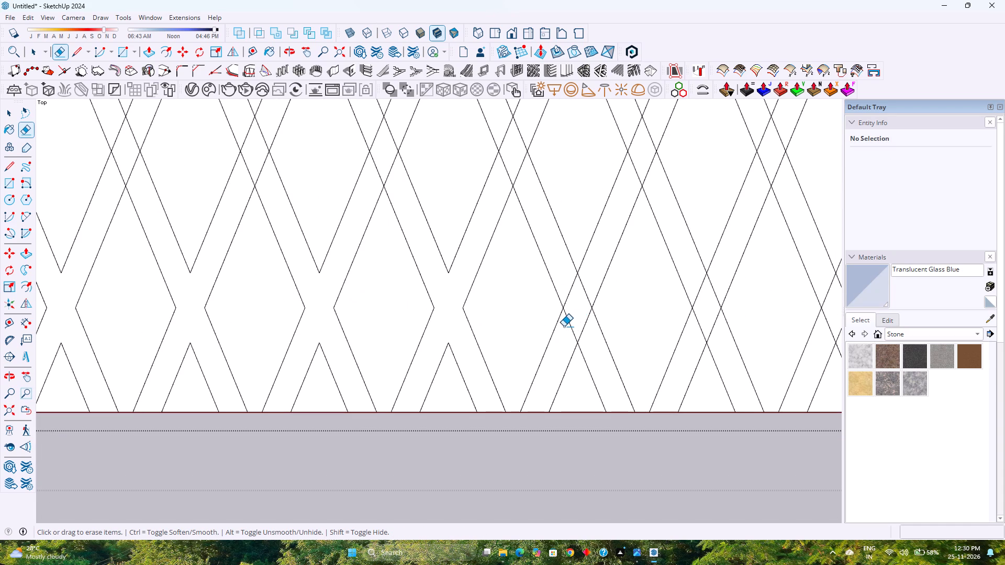
pyautogui.scroll(5, 583, 322)
pyautogui.moveTo(559, 265); pyautogui.dragTo(562, 272)
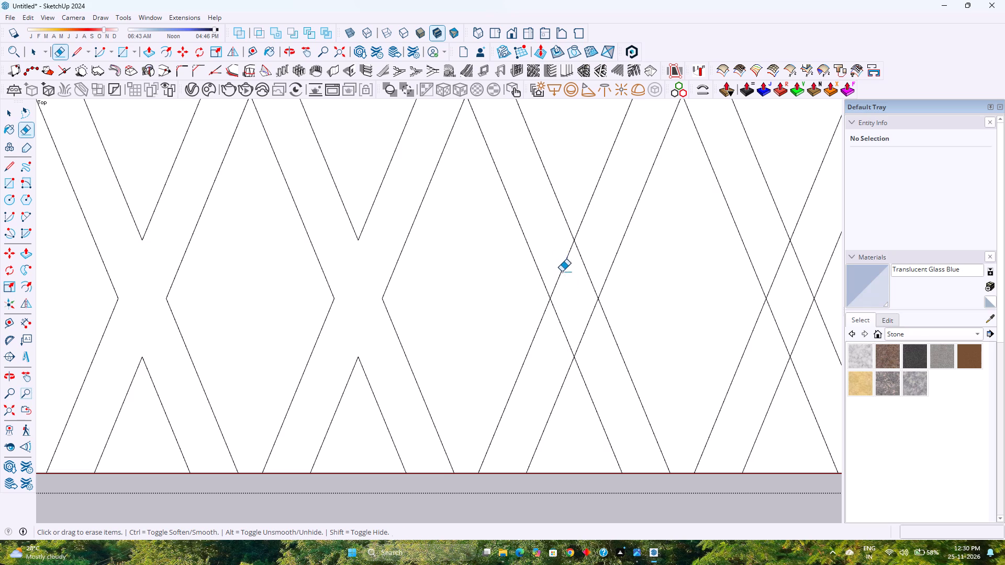
pyautogui.moveTo(562, 272); pyautogui.dragTo(589, 265)
pyautogui.scroll(-3, 248, 359)
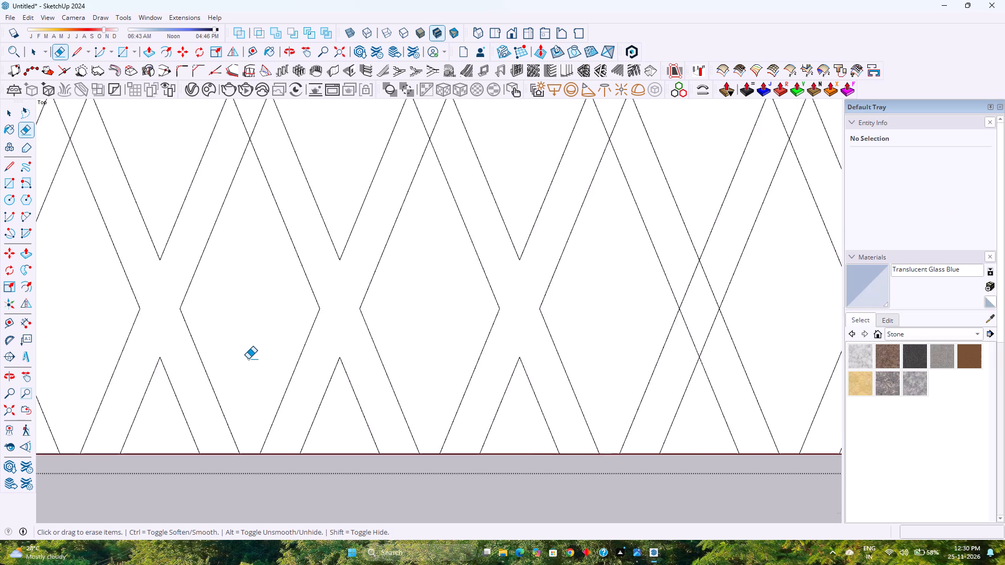
pyautogui.scroll(-2, 248, 359)
pyautogui.scroll(3, 629, 348)
pyautogui.moveTo(594, 276); pyautogui.dragTo(566, 277)
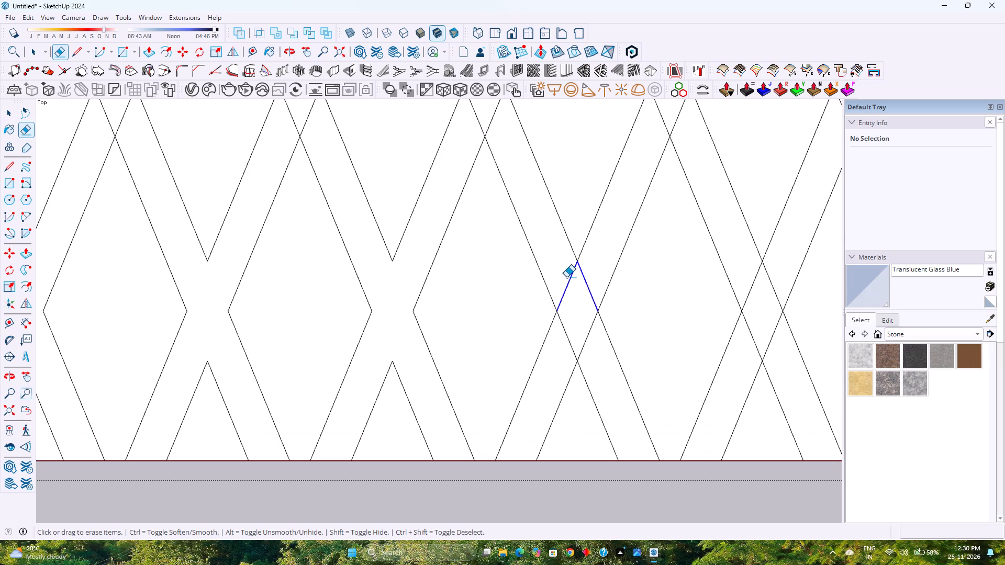
pyautogui.moveTo(566, 277); pyautogui.dragTo(589, 344)
# Erase the overlap diamonds at the thirteenth and fourteenth crossings along the lattice's lowest row.
pyautogui.scroll(-5, 487, 335)
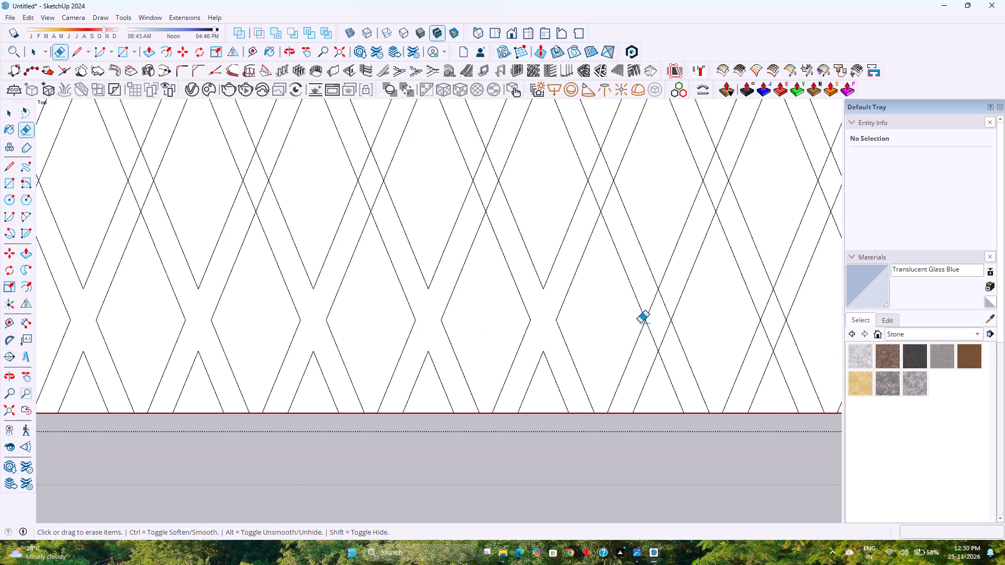
pyautogui.scroll(5, 675, 316)
pyautogui.moveTo(666, 289); pyautogui.dragTo(636, 287)
pyautogui.moveTo(629, 348); pyautogui.dragTo(658, 349)
pyautogui.scroll(-9, 486, 341)
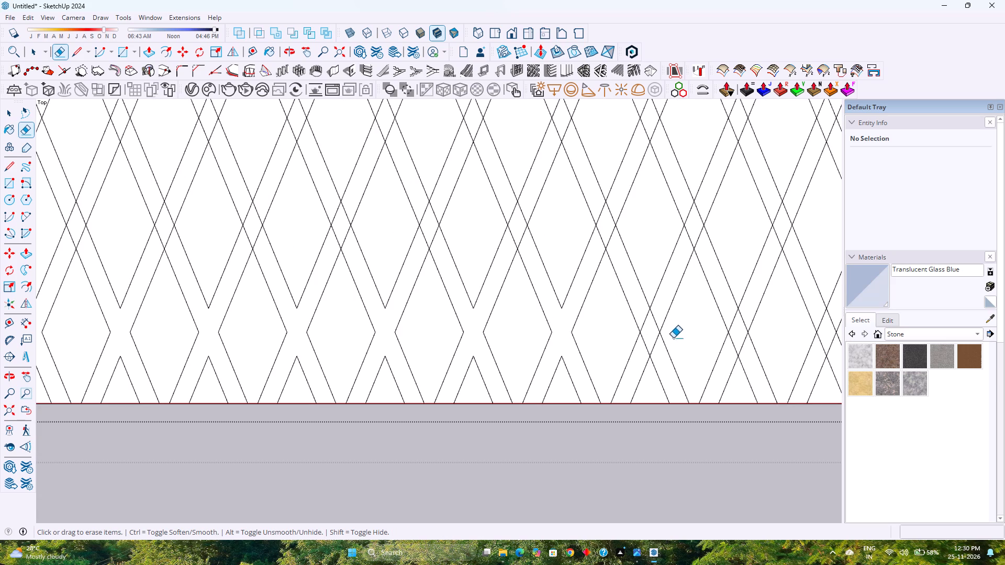
pyautogui.scroll(7, 666, 338)
pyautogui.moveTo(620, 363); pyautogui.dragTo(650, 338)
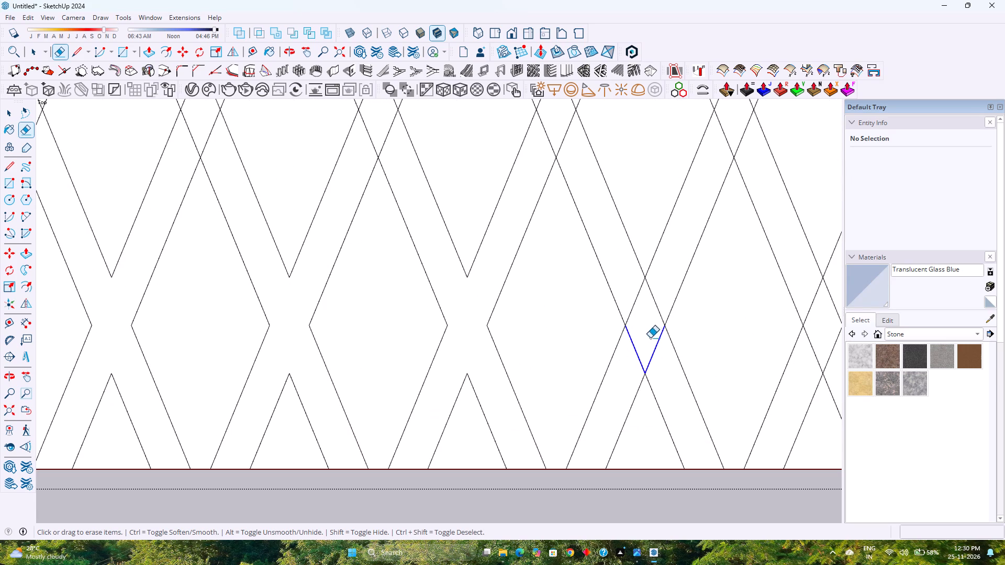
pyautogui.moveTo(650, 338); pyautogui.dragTo(634, 296)
# Erase the overlap diamond at the fifteenth crossing of the lattice's lowest row.
pyautogui.scroll(-6, 531, 337)
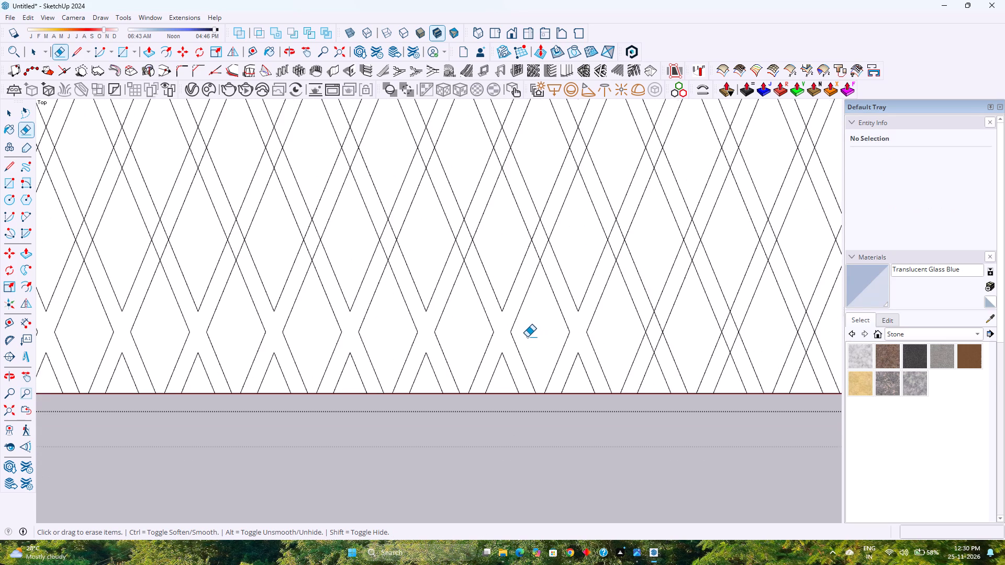
pyautogui.scroll(-7, 527, 337)
pyautogui.scroll(8, 616, 342)
pyautogui.moveTo(604, 307); pyautogui.dragTo(608, 313)
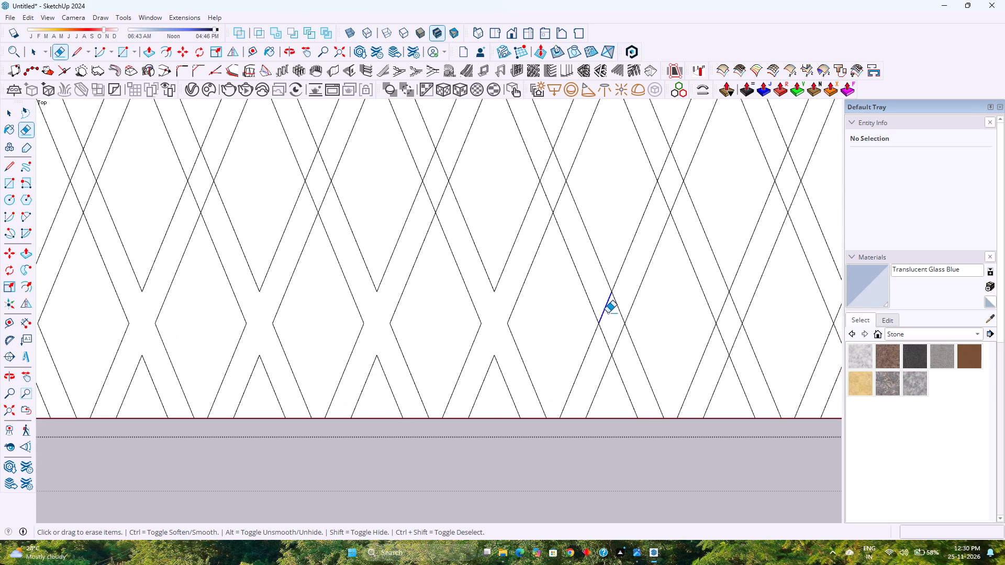
pyautogui.moveTo(608, 313); pyautogui.dragTo(619, 308)
pyautogui.scroll(-5, 445, 329)
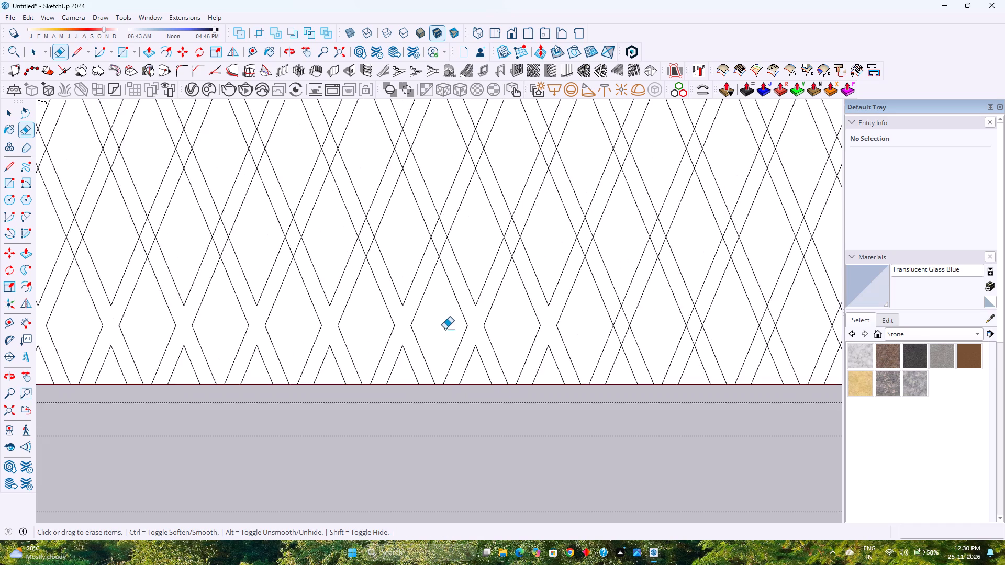
# Erase the overlap diamonds at the sixteenth and seventeenth crossings along the lattice's lowest row.
pyautogui.scroll(-16, 445, 329)
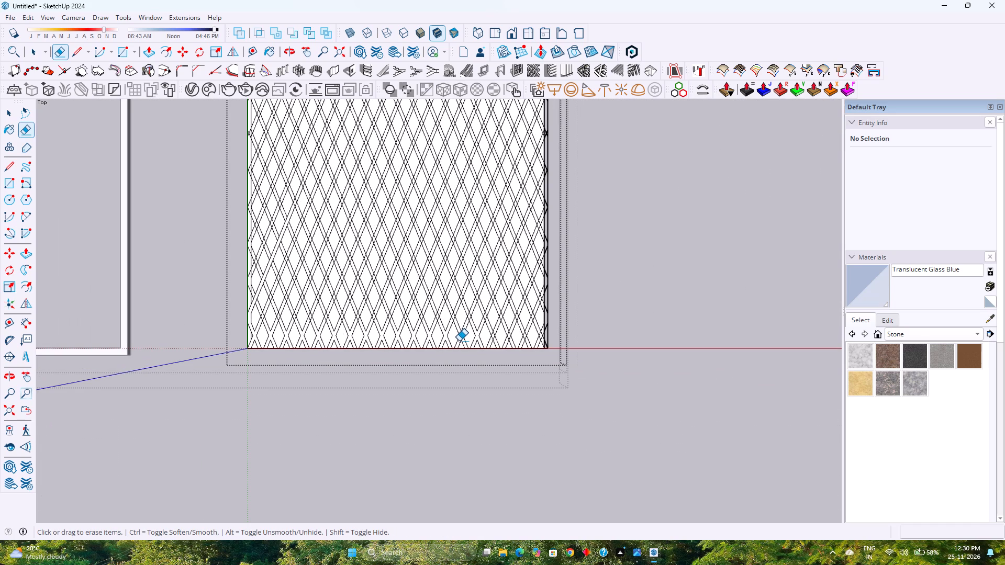
pyautogui.scroll(5, 459, 342)
pyautogui.scroll(6, 499, 324)
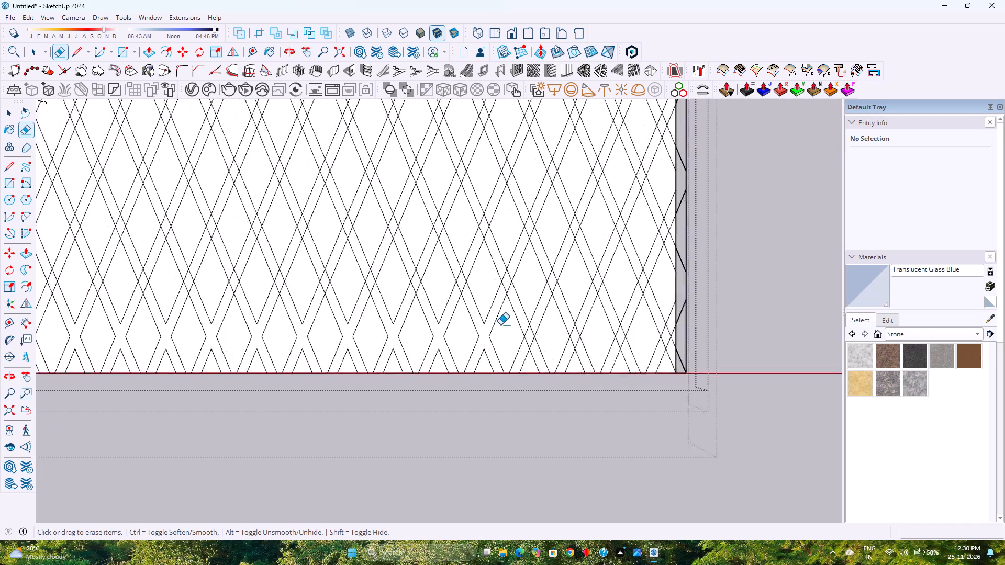
pyautogui.scroll(12, 500, 325)
pyautogui.moveTo(527, 330); pyautogui.dragTo(553, 324)
pyautogui.moveTo(527, 372); pyautogui.dragTo(546, 372)
pyautogui.scroll(-4, 467, 361)
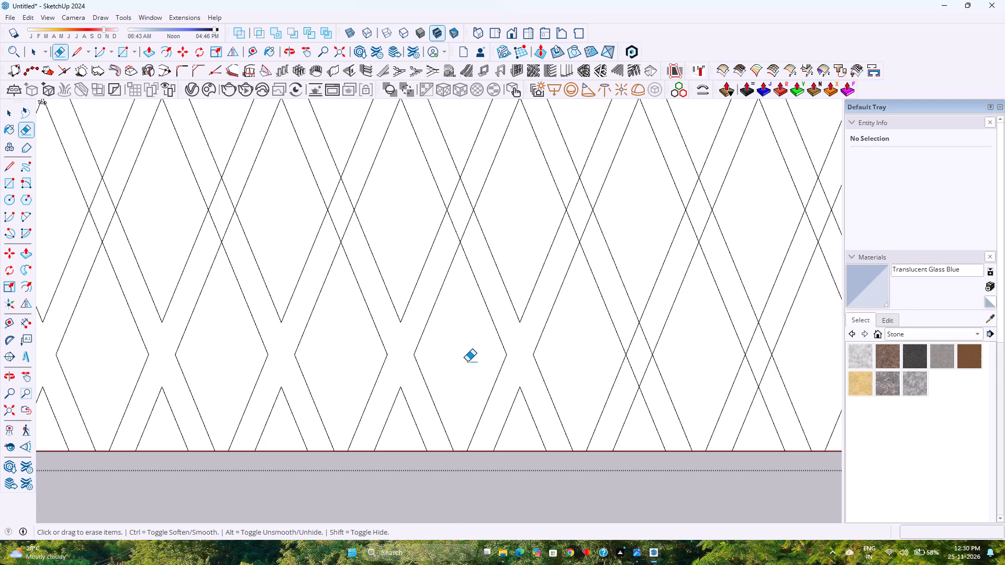
pyautogui.scroll(3, 629, 381)
pyautogui.moveTo(631, 318); pyautogui.dragTo(632, 377)
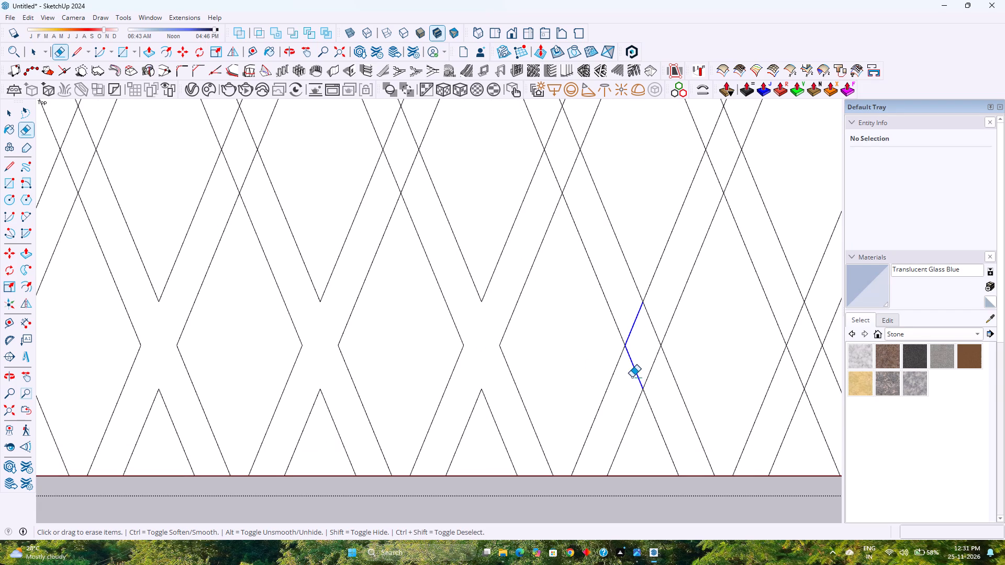
pyautogui.moveTo(632, 377); pyautogui.dragTo(651, 325)
# Erase the stray edges overhanging the lattice panel's right border at its bottom corner.
pyautogui.scroll(-3, 429, 347)
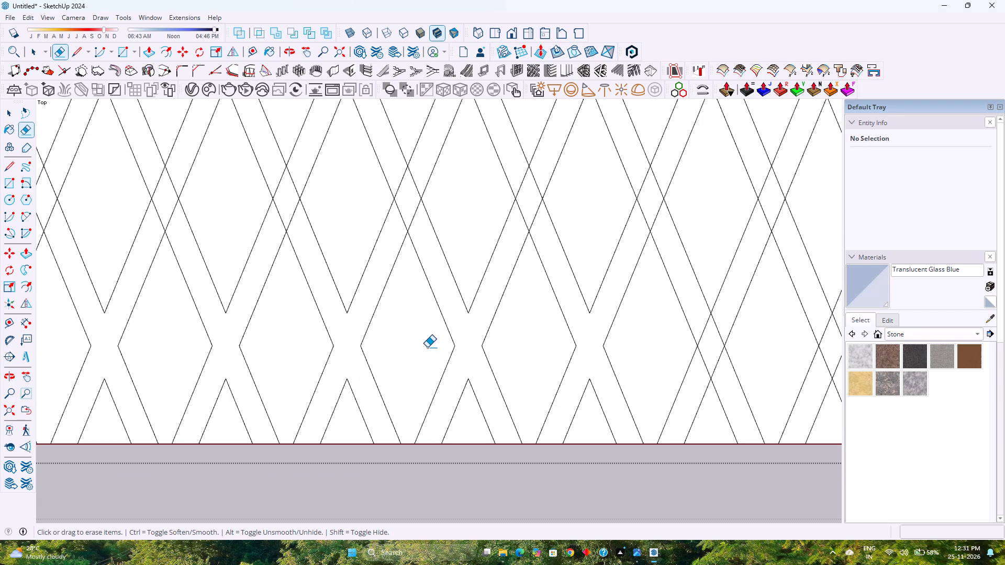
pyautogui.scroll(-8, 427, 347)
pyautogui.scroll(4, 650, 339)
pyautogui.moveTo(656, 306); pyautogui.dragTo(656, 298)
pyautogui.moveTo(657, 296); pyautogui.dragTo(672, 296)
pyautogui.moveTo(661, 386); pyautogui.dragTo(654, 418)
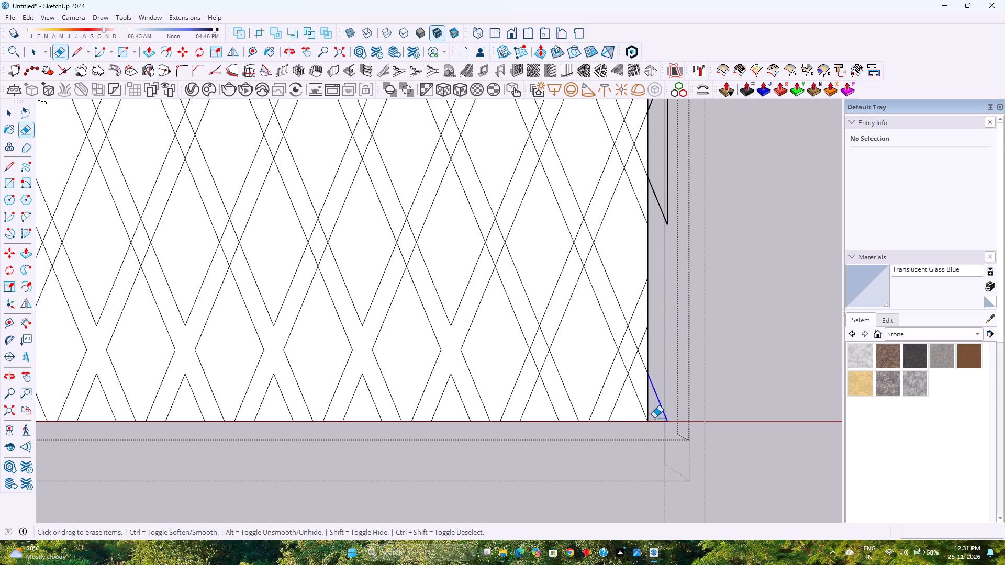
pyautogui.moveTo(654, 418); pyautogui.dragTo(655, 437)
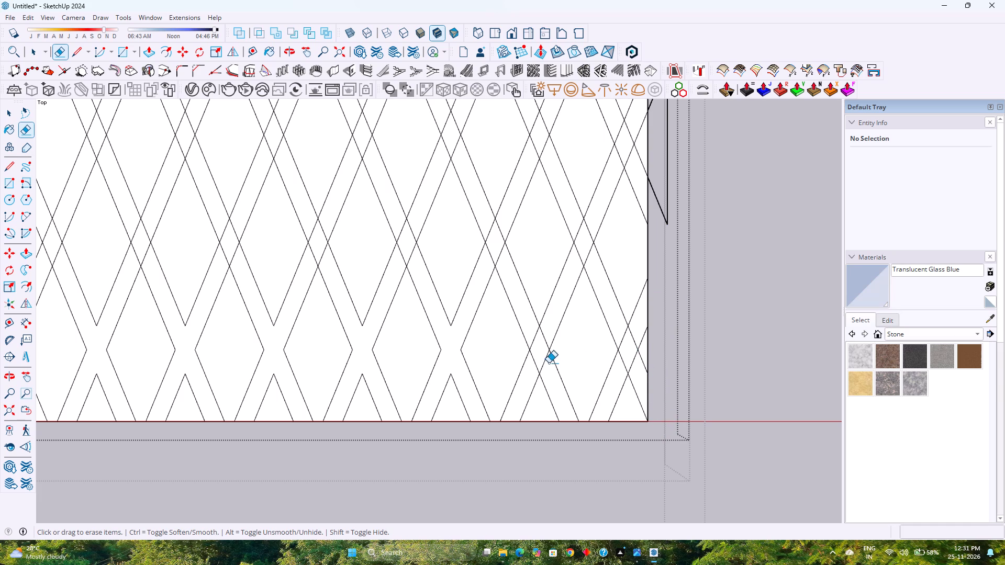
# Erase the overlap diamonds at the last two crossings of the lattice's lowest row, beside the right border.
pyautogui.moveTo(532, 363); pyautogui.dragTo(546, 360)
pyautogui.moveTo(537, 340); pyautogui.dragTo(535, 338)
pyautogui.moveTo(535, 338); pyautogui.dragTo(544, 336)
pyautogui.moveTo(627, 337); pyautogui.dragTo(636, 338)
pyautogui.moveTo(629, 355); pyautogui.dragTo(635, 363)
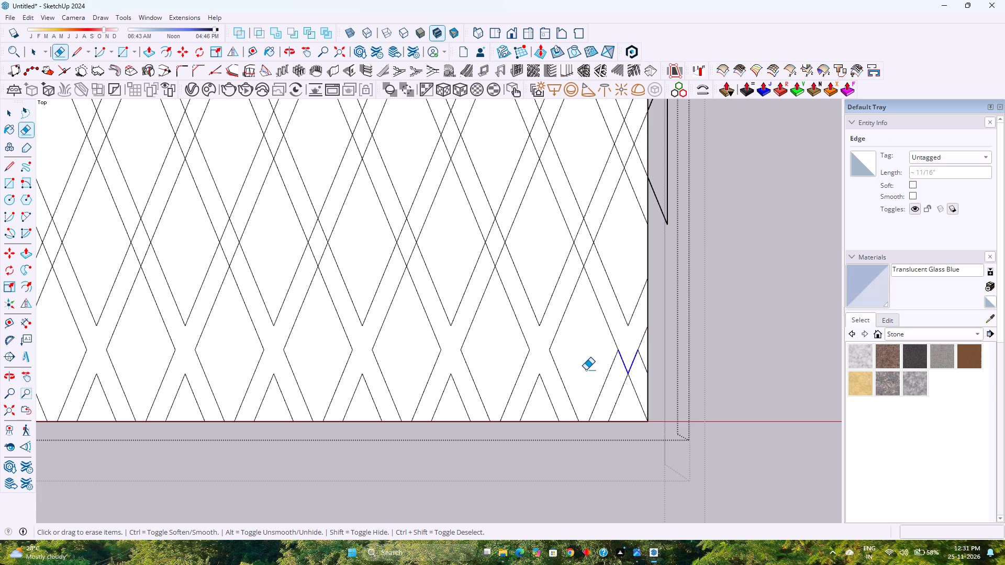
# Erase more of the stray edges overhanging the lattice's right border, continuing upward from the bottom corner.
pyautogui.scroll(-20, 576, 378)
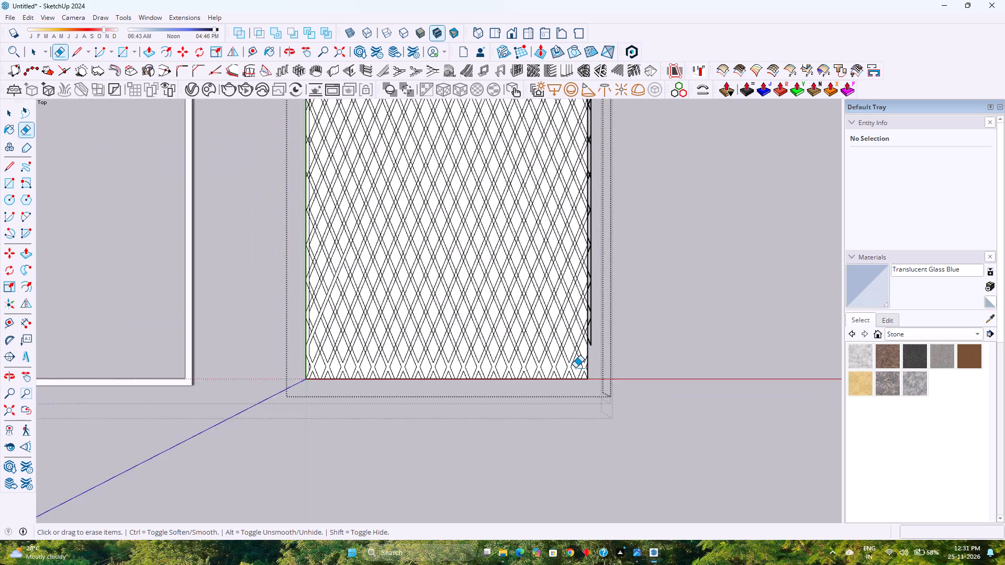
pyautogui.scroll(-4, 575, 367)
pyautogui.scroll(10, 539, 365)
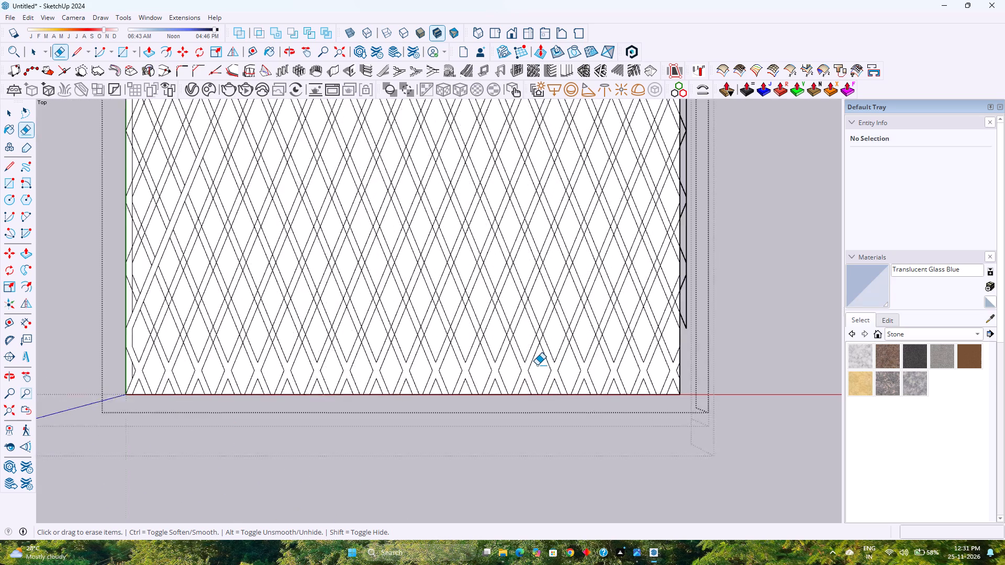
pyautogui.scroll(7, 537, 365)
pyautogui.scroll(-8, 537, 365)
pyautogui.scroll(4, 689, 331)
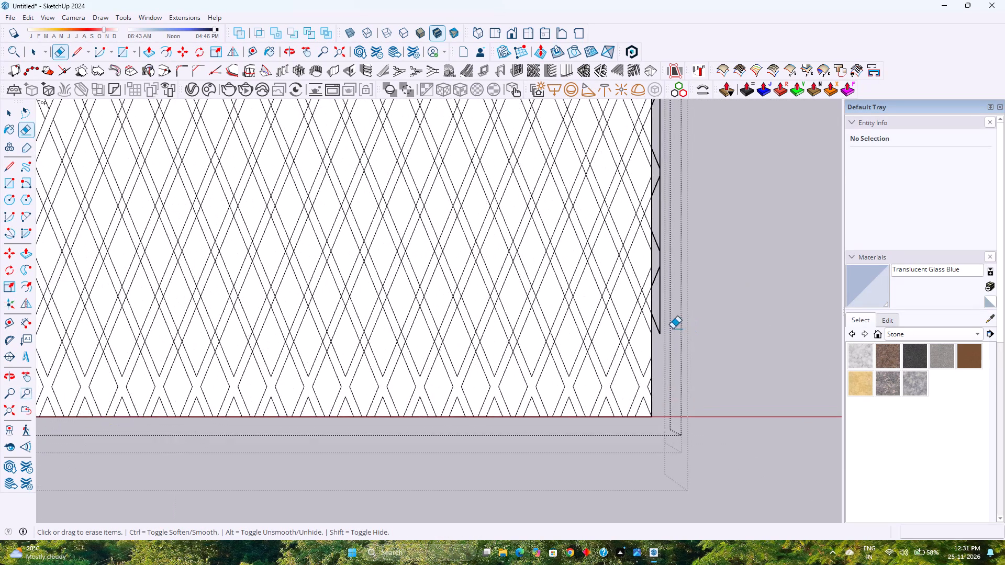
pyautogui.scroll(3, 673, 329)
pyautogui.moveTo(662, 327); pyautogui.dragTo(653, 328)
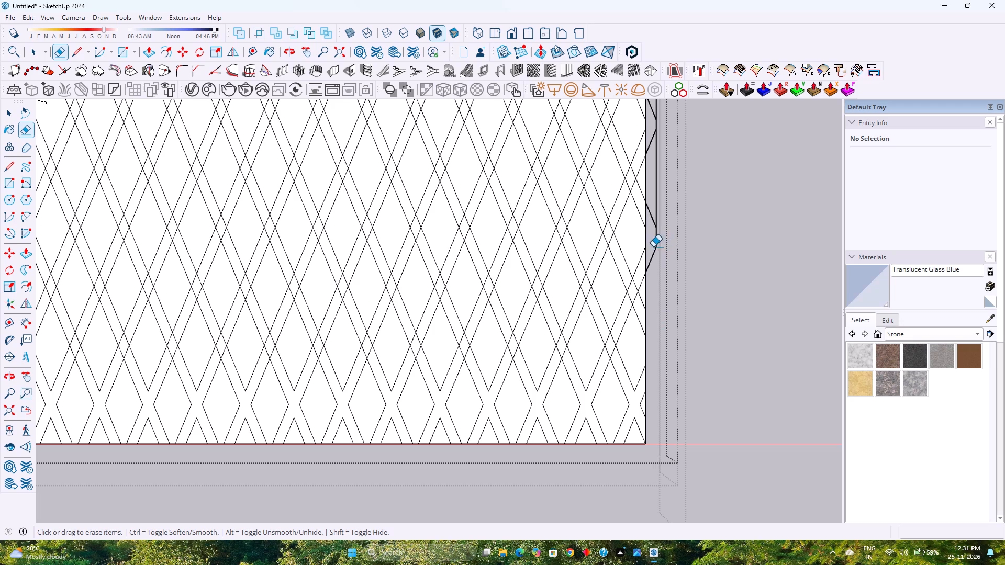
pyautogui.moveTo(654, 254); pyautogui.dragTo(652, 219)
# Erase the overlap diamonds at the rightmost crossings of the lattice's third-lowest and second-lowest rows.
pyautogui.scroll(-5, 659, 259)
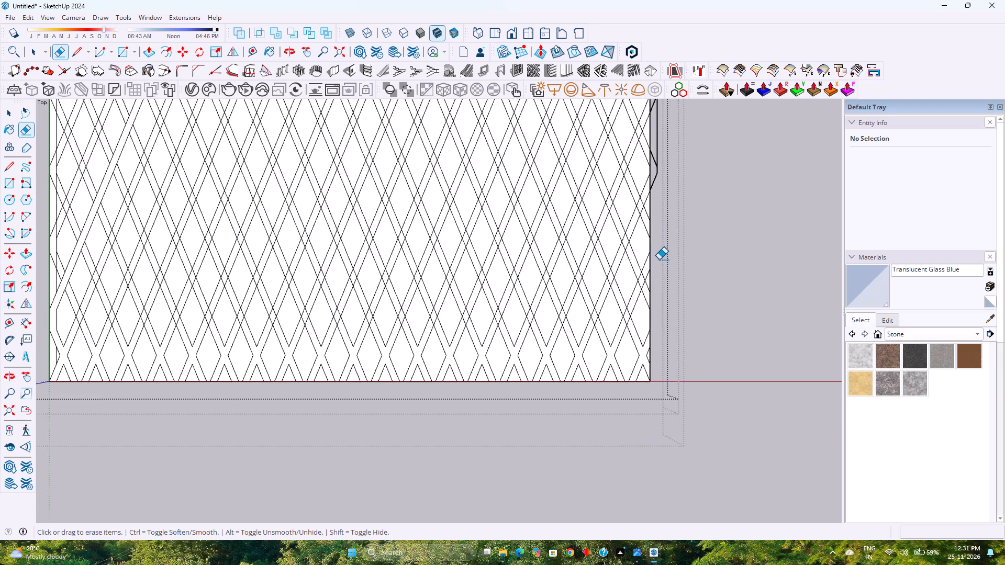
pyautogui.scroll(-4, 659, 259)
pyautogui.scroll(9, 639, 268)
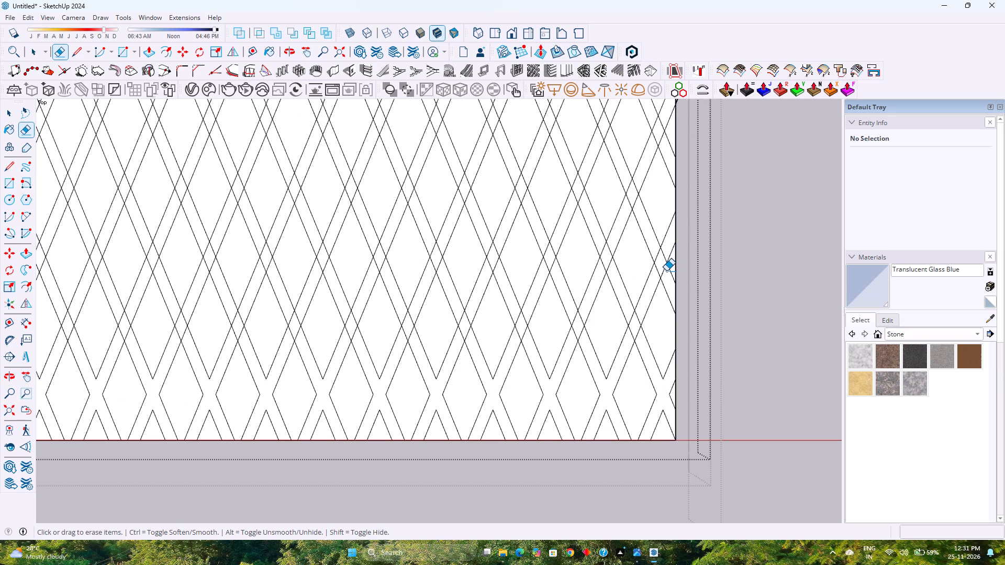
pyautogui.click(665, 271)
pyautogui.click(658, 255)
pyautogui.moveTo(661, 266); pyautogui.dragTo(661, 268)
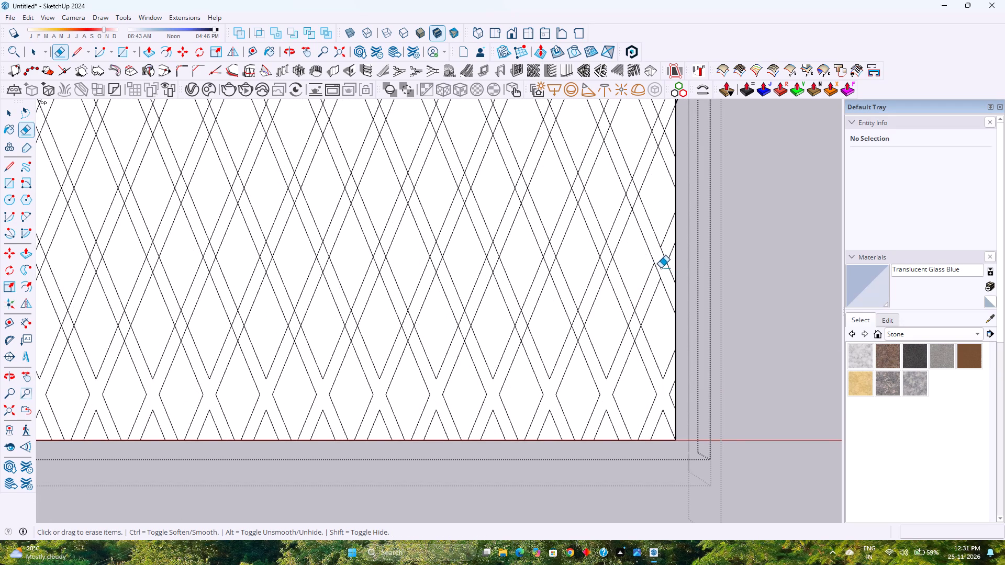
pyautogui.moveTo(661, 268); pyautogui.dragTo(658, 272)
pyautogui.click(663, 256)
pyautogui.moveTo(633, 328); pyautogui.dragTo(638, 319)
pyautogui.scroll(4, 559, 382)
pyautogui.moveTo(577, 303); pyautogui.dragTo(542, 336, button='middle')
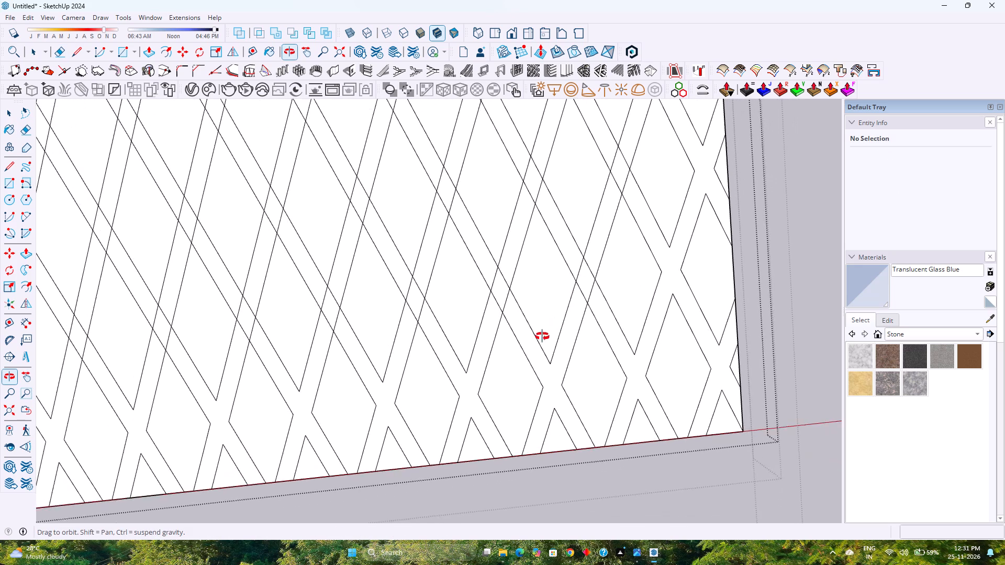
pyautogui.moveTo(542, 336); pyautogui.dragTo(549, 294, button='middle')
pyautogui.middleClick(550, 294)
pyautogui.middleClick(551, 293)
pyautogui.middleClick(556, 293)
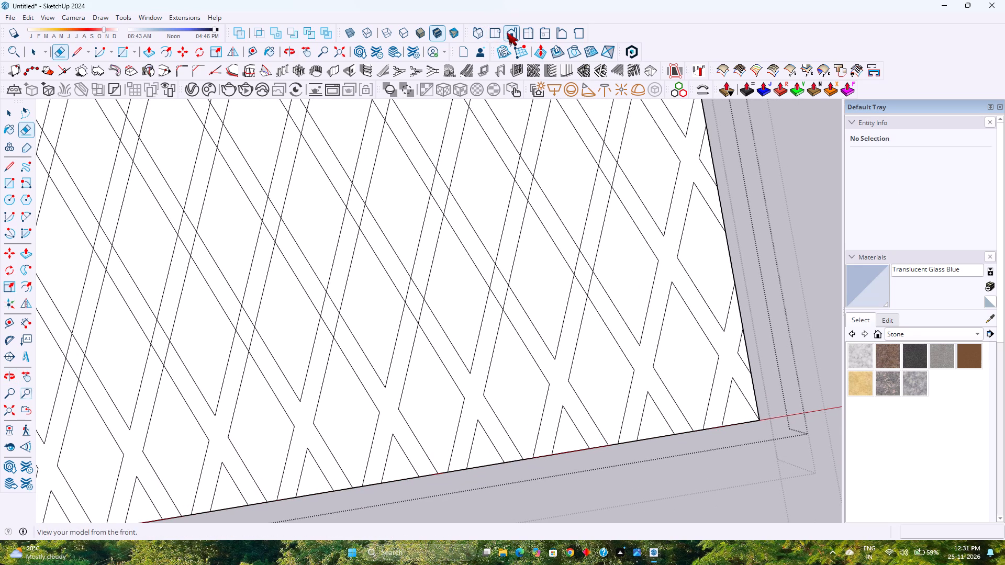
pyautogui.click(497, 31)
# Erase the overlap diamonds at the second and third crossings from the right in the second-lowest row.
pyautogui.scroll(-4, 475, 238)
pyautogui.scroll(-9, 414, 207)
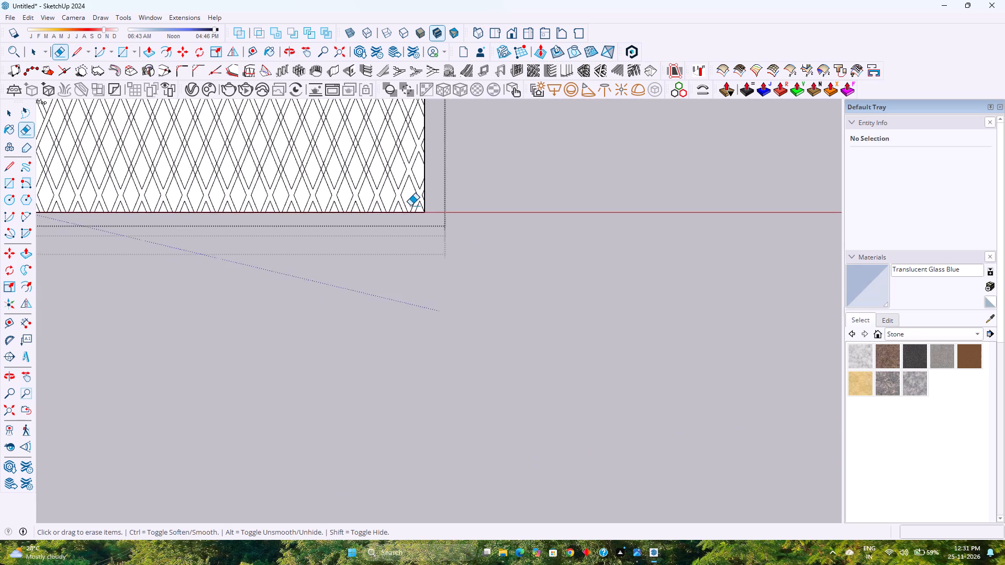
pyautogui.scroll(-10, 410, 206)
pyautogui.scroll(14, 386, 145)
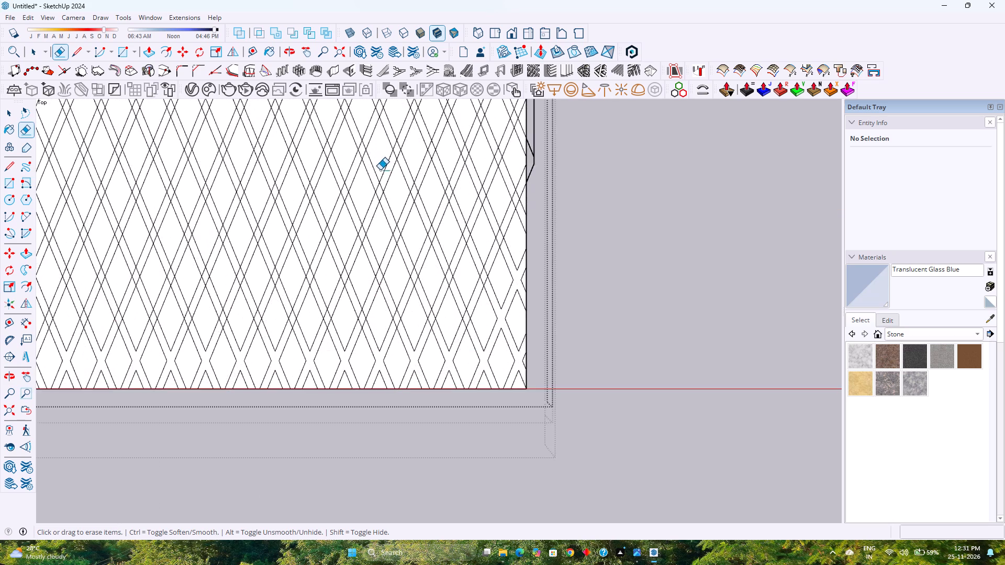
pyautogui.scroll(4, 380, 170)
pyautogui.scroll(7, 442, 366)
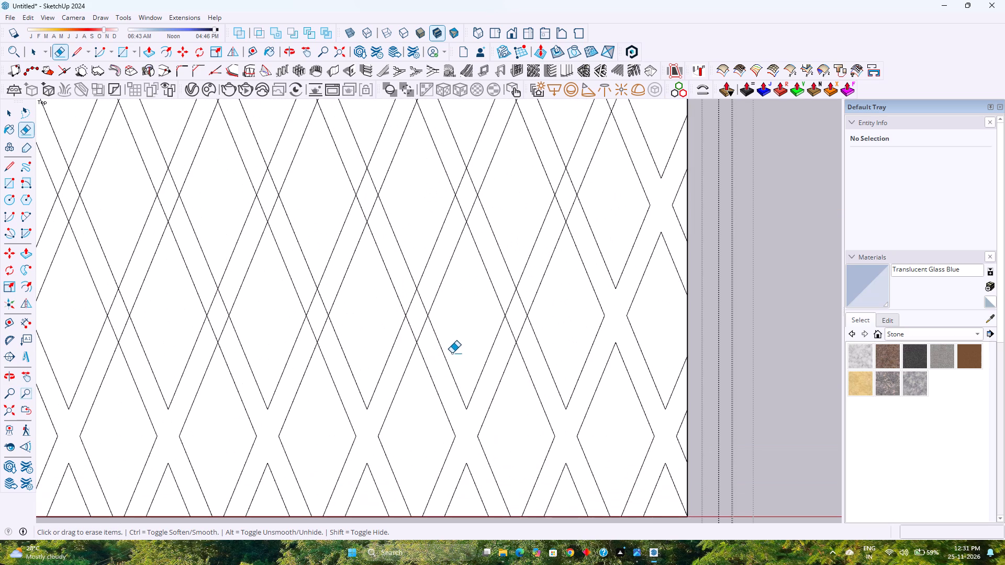
pyautogui.moveTo(509, 299); pyautogui.dragTo(526, 304)
pyautogui.moveTo(515, 325); pyautogui.dragTo(524, 329)
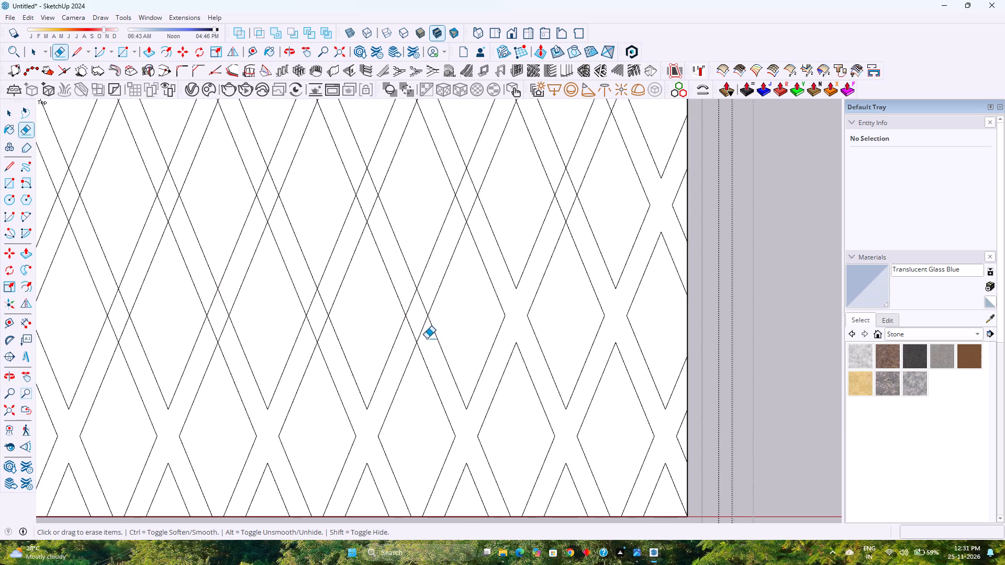
pyautogui.moveTo(421, 334); pyautogui.dragTo(414, 331)
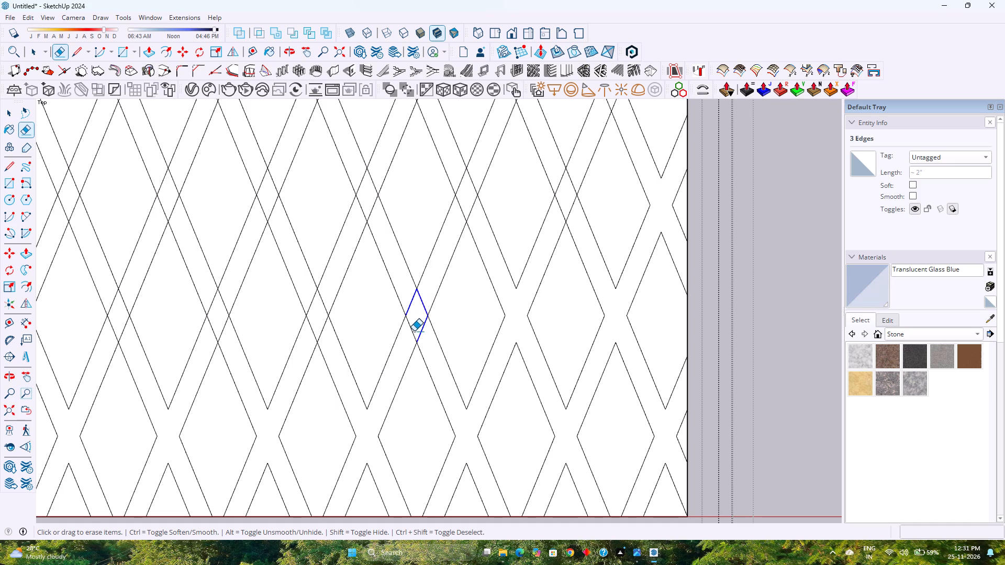
pyautogui.moveTo(414, 331); pyautogui.dragTo(414, 332)
# Erase the overlap diamonds at the fourth and fifth crossings from the right in the second-lowest row.
pyautogui.scroll(-4, 441, 349)
pyautogui.scroll(7, 309, 355)
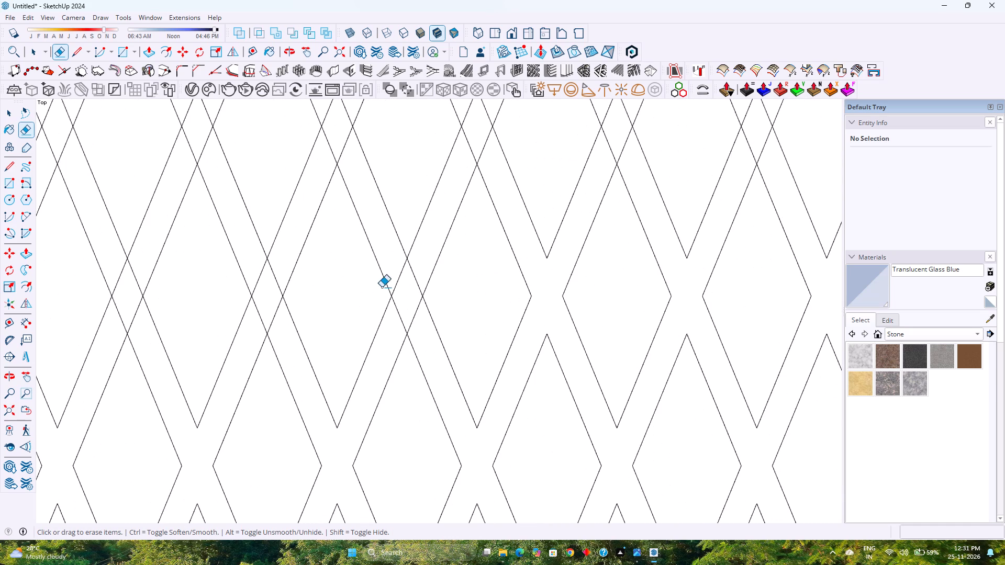
pyautogui.moveTo(390, 270); pyautogui.dragTo(403, 288)
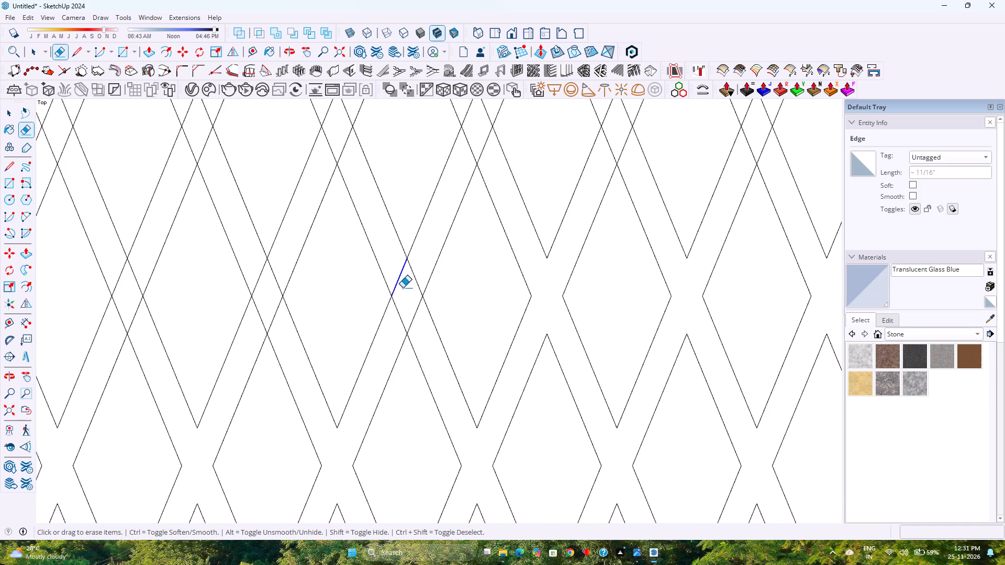
pyautogui.moveTo(403, 288); pyautogui.dragTo(422, 317)
pyautogui.scroll(-3, 412, 319)
pyautogui.scroll(4, 226, 319)
pyautogui.moveTo(328, 276); pyautogui.dragTo(347, 266)
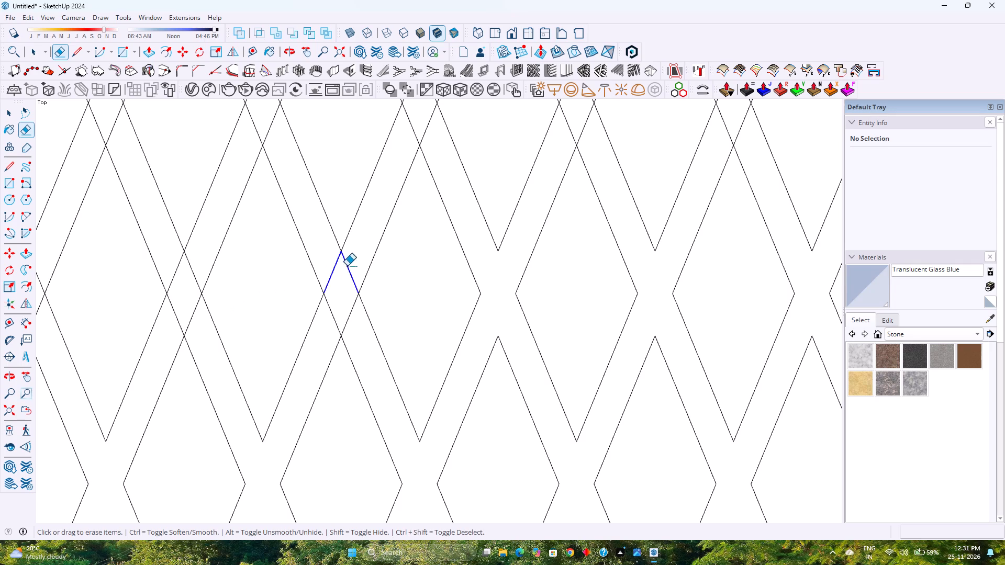
pyautogui.moveTo(347, 266); pyautogui.dragTo(354, 315)
# Erase the overlap diamonds at the sixth and seventh crossings from the right in the second-lowest row.
pyautogui.scroll(-8, 354, 315)
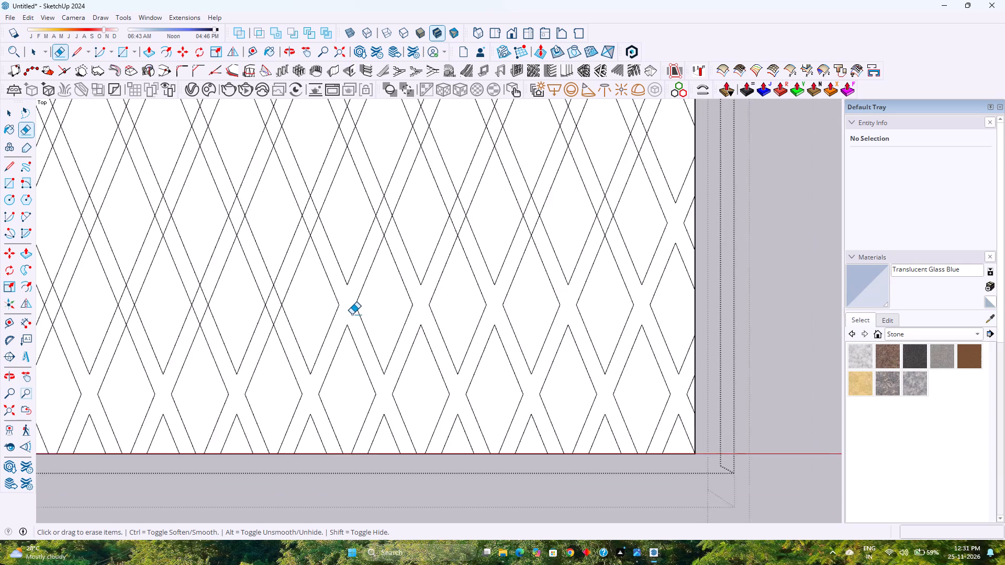
pyautogui.scroll(-5, 352, 314)
pyautogui.scroll(7, 195, 258)
pyautogui.scroll(3, 307, 337)
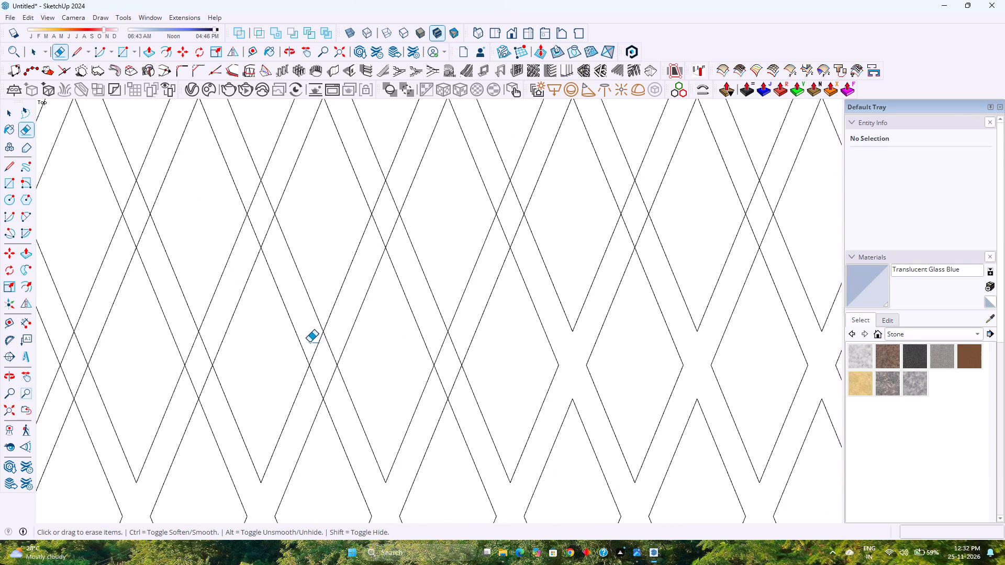
pyautogui.moveTo(310, 343); pyautogui.dragTo(329, 345)
pyautogui.moveTo(431, 343); pyautogui.dragTo(456, 351)
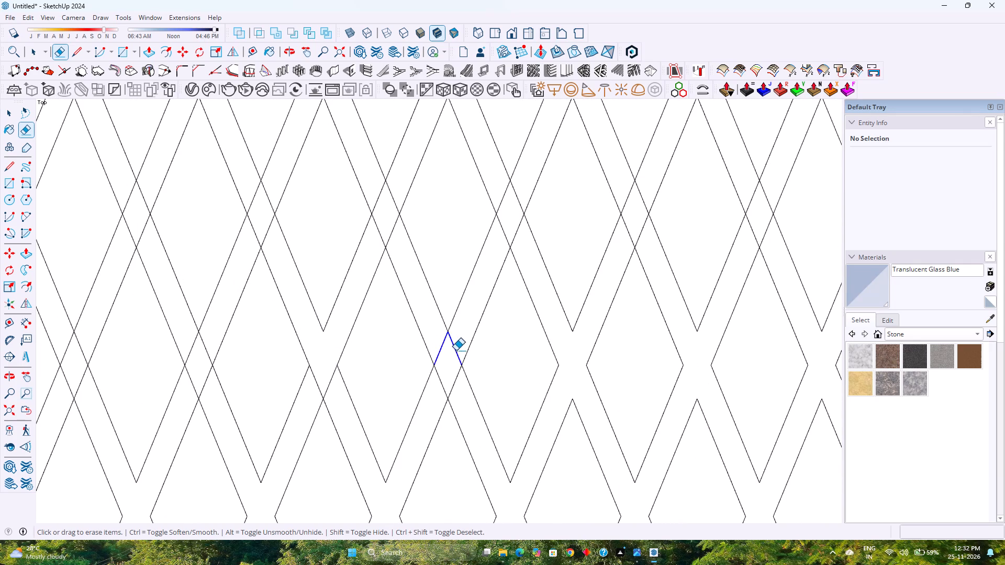
pyautogui.moveTo(456, 351); pyautogui.dragTo(456, 351)
pyautogui.moveTo(314, 391); pyautogui.dragTo(329, 382)
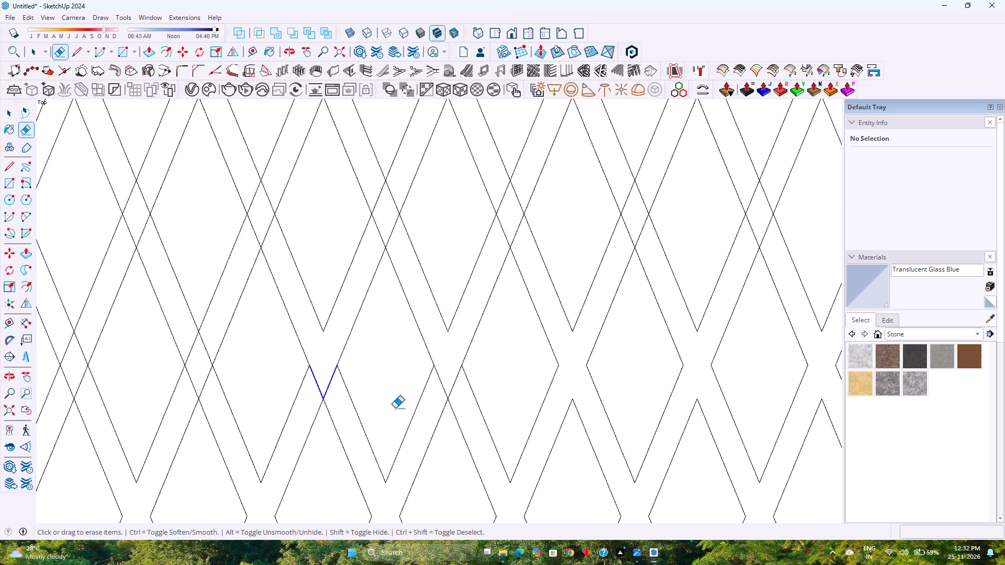
pyautogui.moveTo(443, 389); pyautogui.dragTo(452, 387)
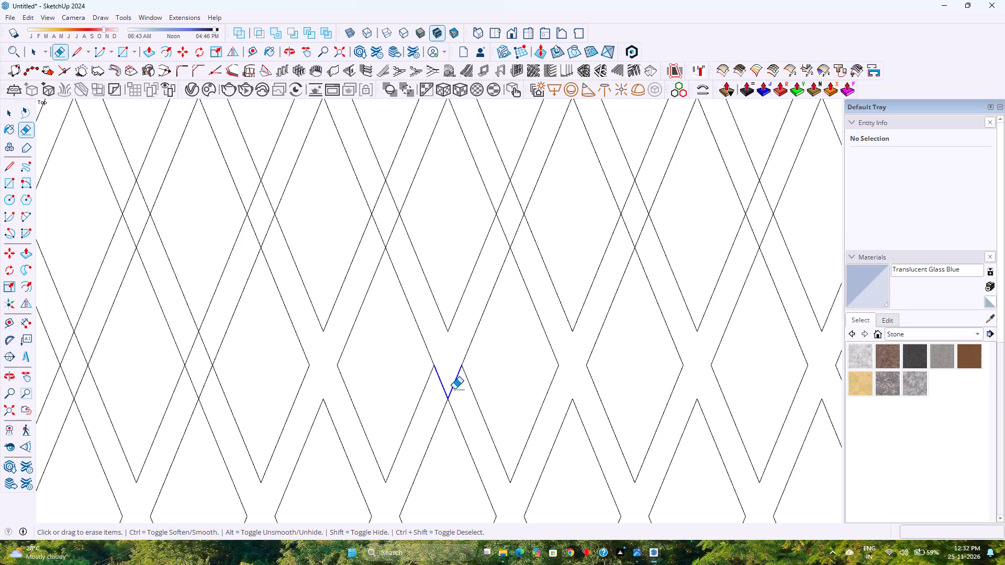
# Erase the overlap diamond at the eighth crossing from the right in the second-lowest row.
pyautogui.scroll(-11, 454, 389)
pyautogui.scroll(7, 245, 378)
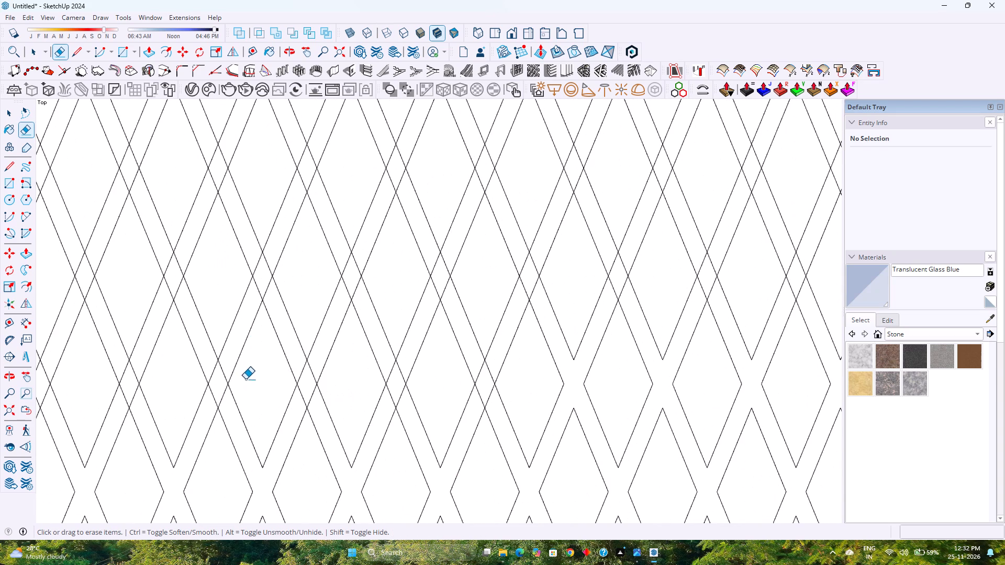
pyautogui.click(481, 371)
pyautogui.click(487, 368)
pyautogui.moveTo(483, 392); pyautogui.dragTo(493, 395)
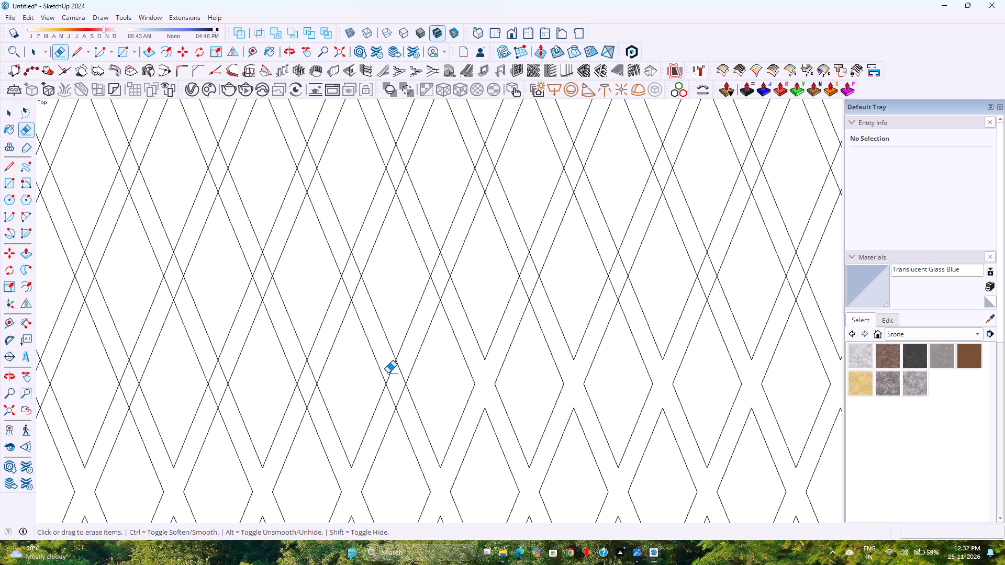
# Erase the overlap diamonds at the ninth and tenth crossings from the right in the second-lowest row.
pyautogui.moveTo(388, 373); pyautogui.dragTo(404, 369)
pyautogui.moveTo(395, 390); pyautogui.dragTo(400, 398)
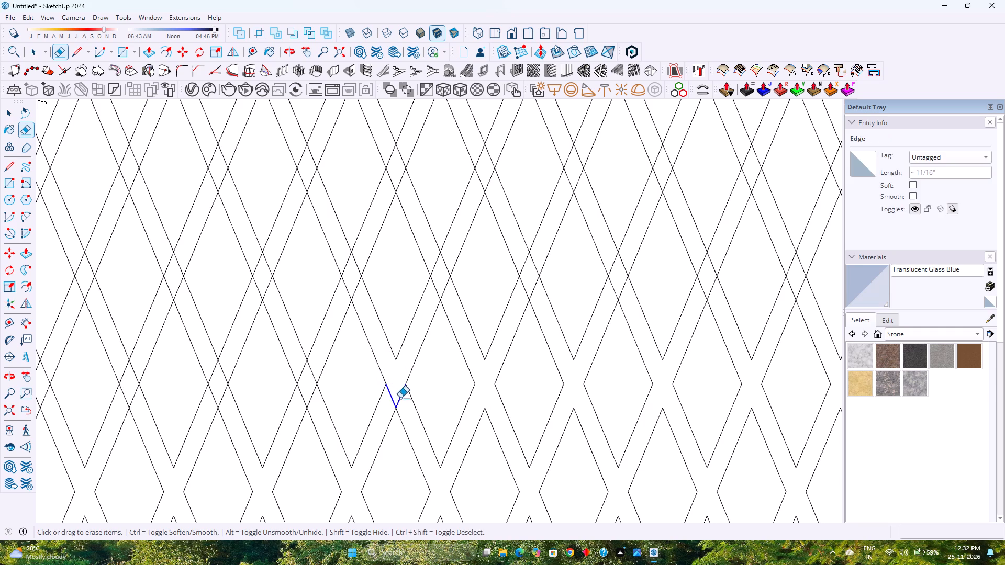
pyautogui.moveTo(400, 398); pyautogui.dragTo(401, 399)
pyautogui.moveTo(301, 375); pyautogui.dragTo(314, 371)
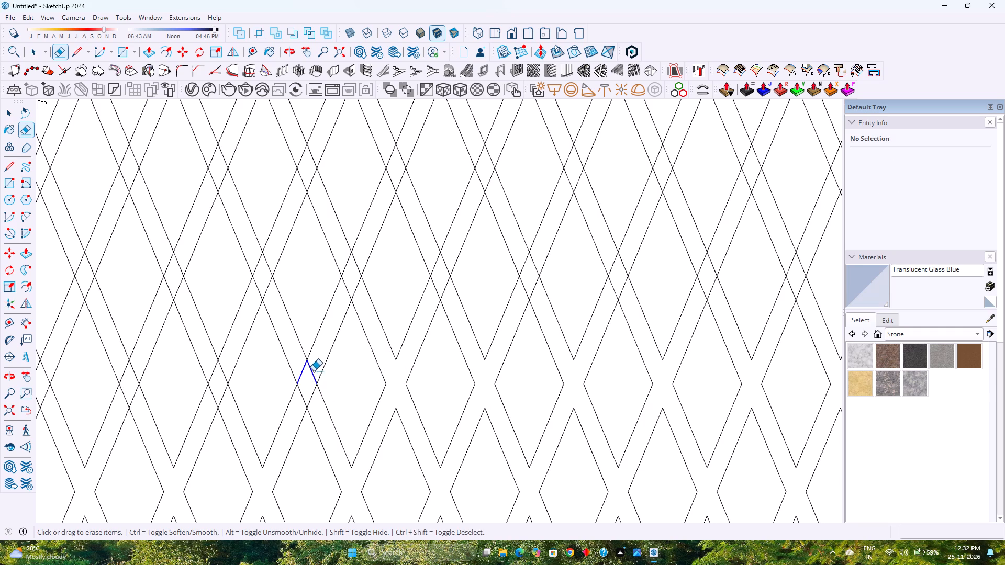
pyautogui.moveTo(314, 371); pyautogui.dragTo(303, 397)
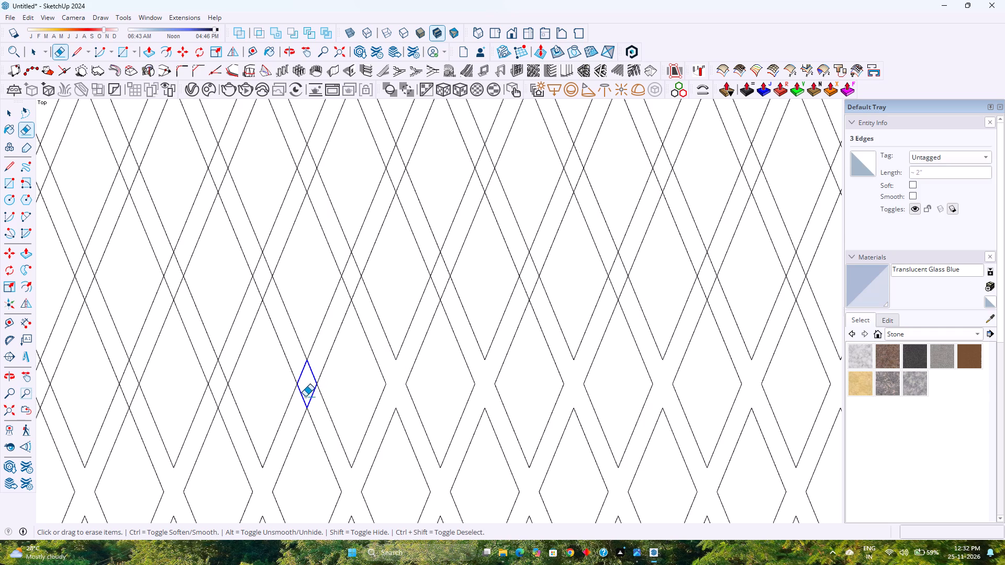
# Erase the overlap diamonds at the eleventh and twelfth crossings from the right in the second-lowest row.
pyautogui.scroll(-5, 305, 397)
pyautogui.scroll(9, 204, 402)
pyautogui.moveTo(300, 390); pyautogui.dragTo(326, 354)
pyautogui.moveTo(305, 349); pyautogui.dragTo(323, 397)
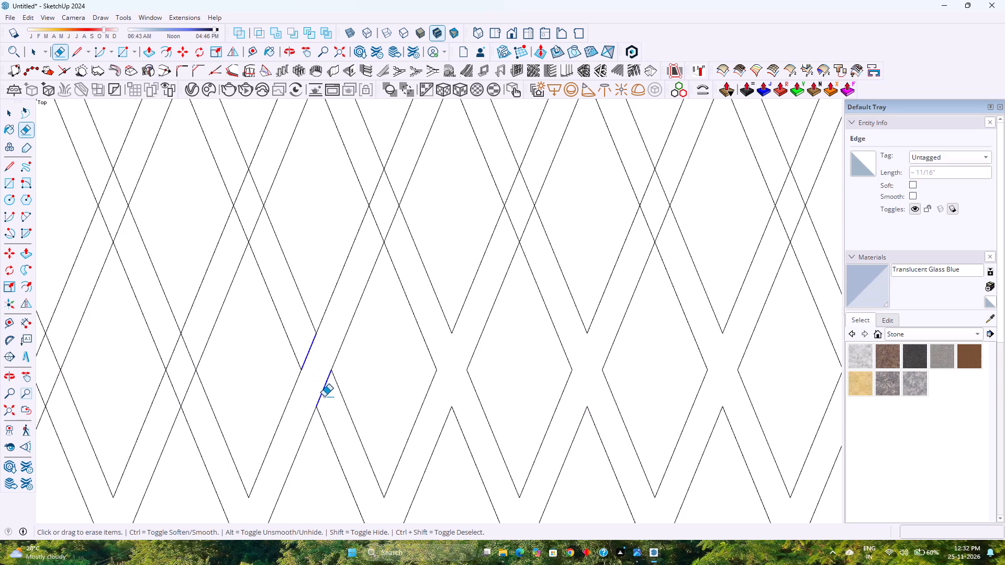
pyautogui.scroll(-9, 328, 396)
pyautogui.scroll(12, 193, 386)
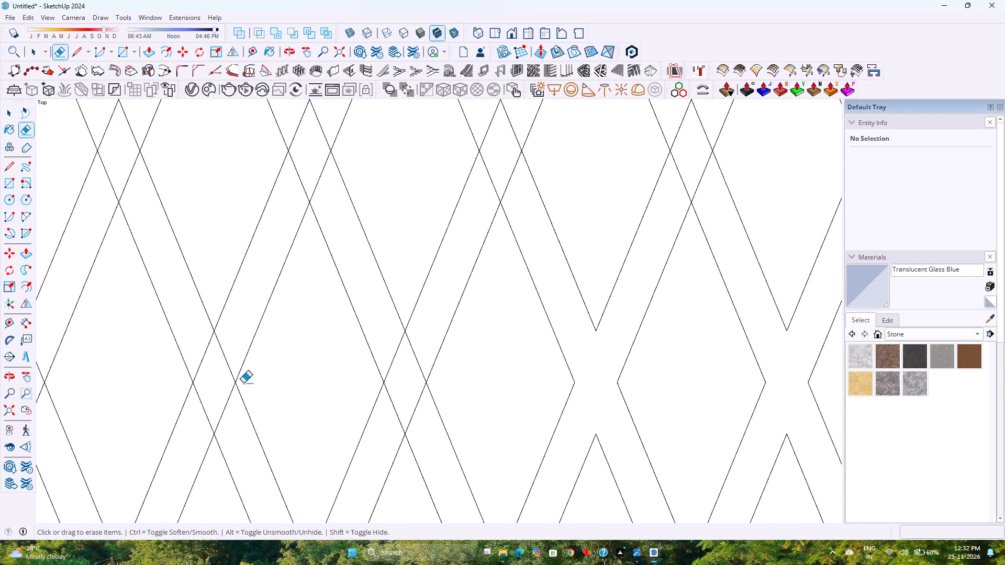
pyautogui.moveTo(385, 348); pyautogui.dragTo(427, 351)
# Erase the overlap diamonds at the sixth and fifth crossings from the left in the second-lowest row.
pyautogui.scroll(-16, 427, 351)
pyautogui.scroll(4, 333, 353)
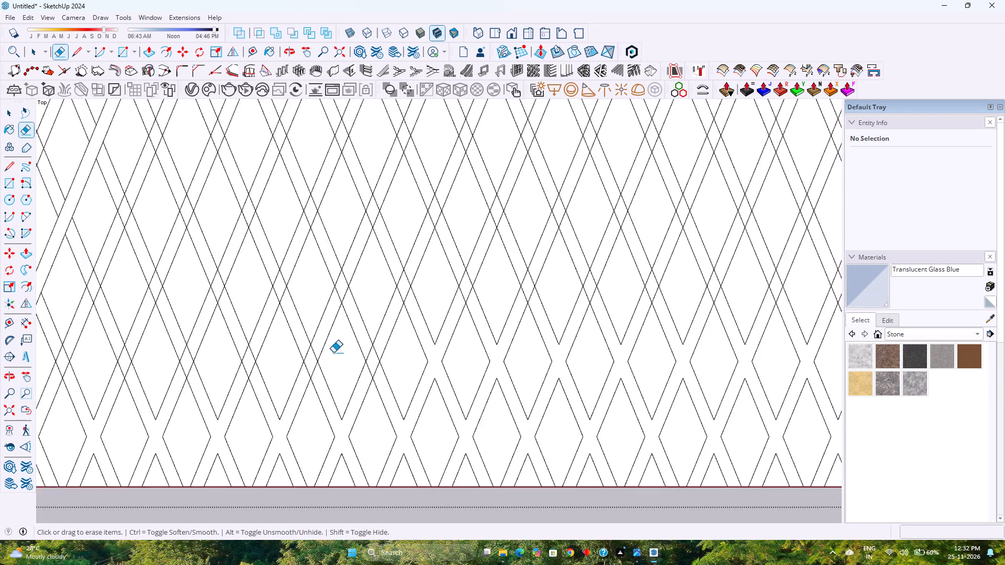
pyautogui.moveTo(375, 348); pyautogui.dragTo(385, 351)
pyautogui.click(375, 372)
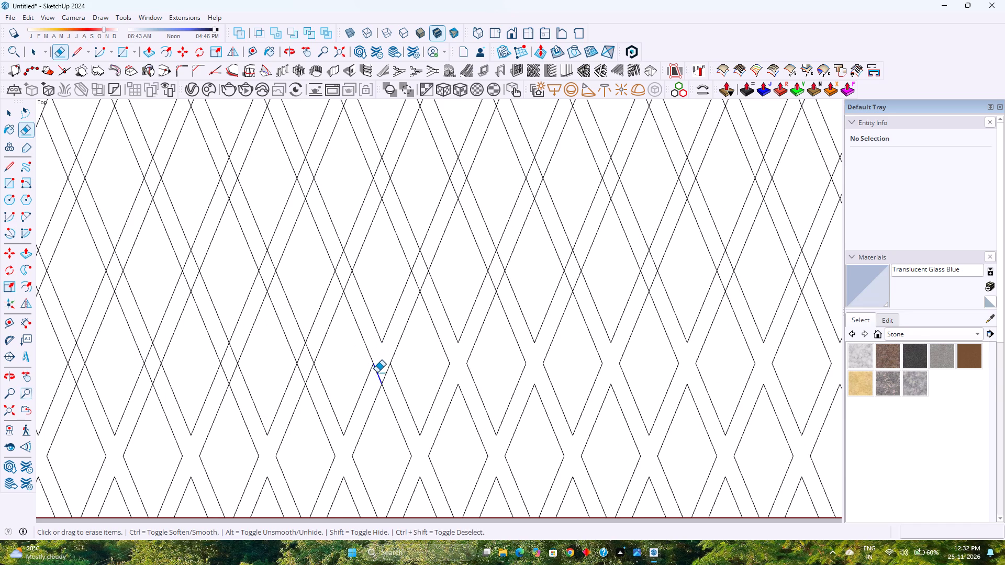
pyautogui.click(383, 372)
pyautogui.moveTo(310, 380); pyautogui.dragTo(308, 368)
pyautogui.moveTo(308, 368); pyautogui.dragTo(300, 357)
pyautogui.moveTo(301, 374); pyautogui.dragTo(316, 353)
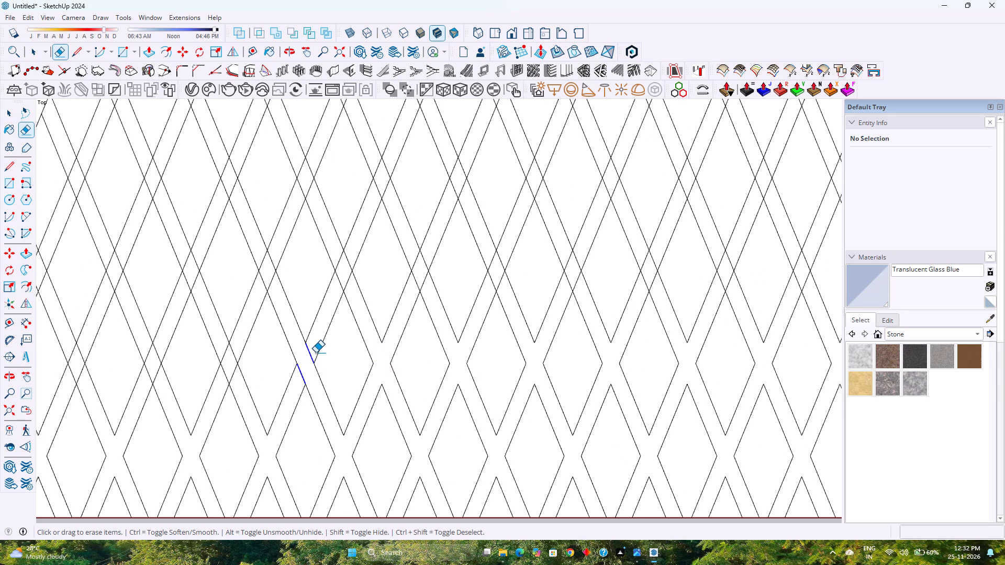
# Erase the overlap diamond at the fourth crossing from the left in the second-lowest row.
pyautogui.scroll(-4, 316, 353)
pyautogui.scroll(7, 181, 367)
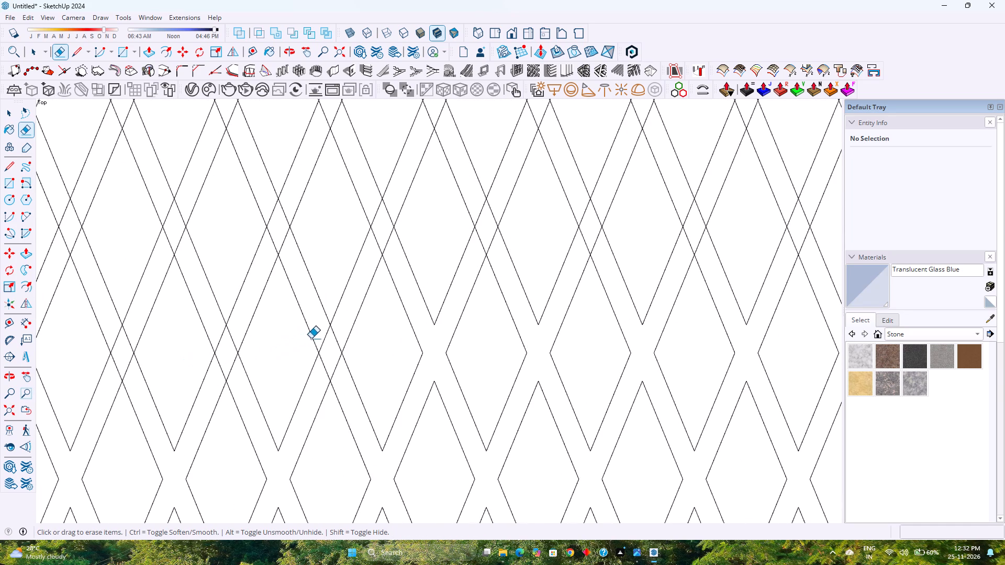
pyautogui.moveTo(322, 336); pyautogui.dragTo(335, 370)
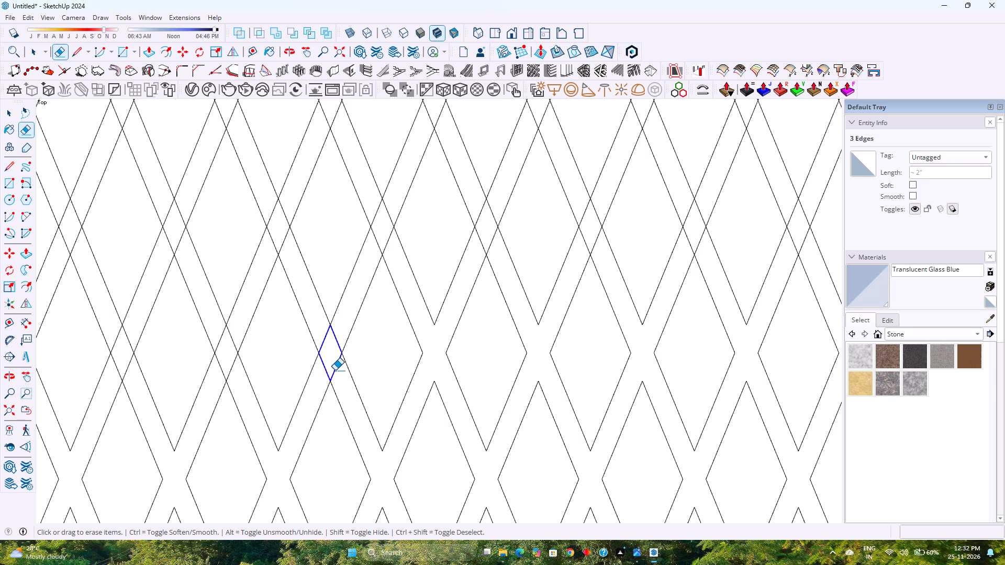
pyautogui.moveTo(335, 370); pyautogui.dragTo(336, 370)
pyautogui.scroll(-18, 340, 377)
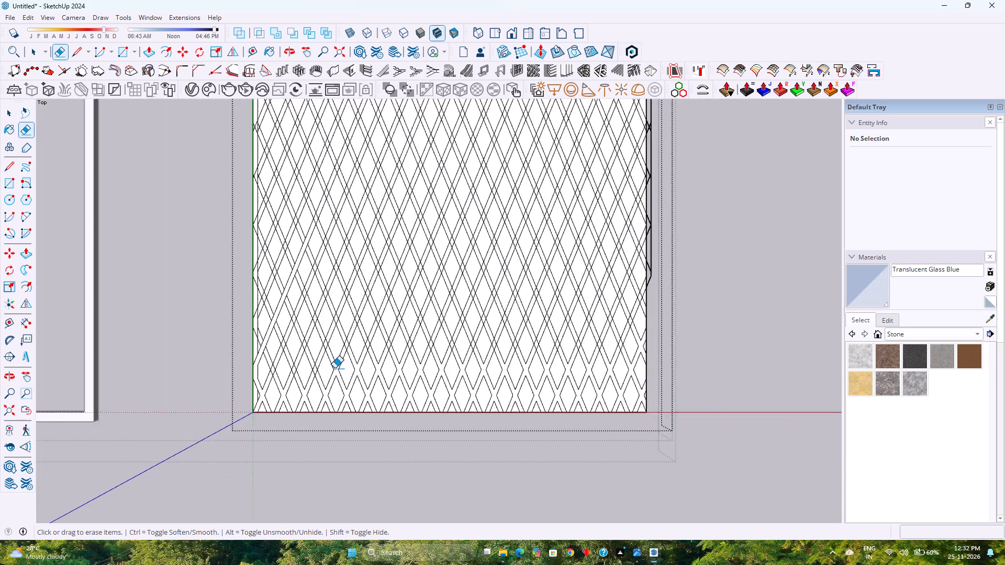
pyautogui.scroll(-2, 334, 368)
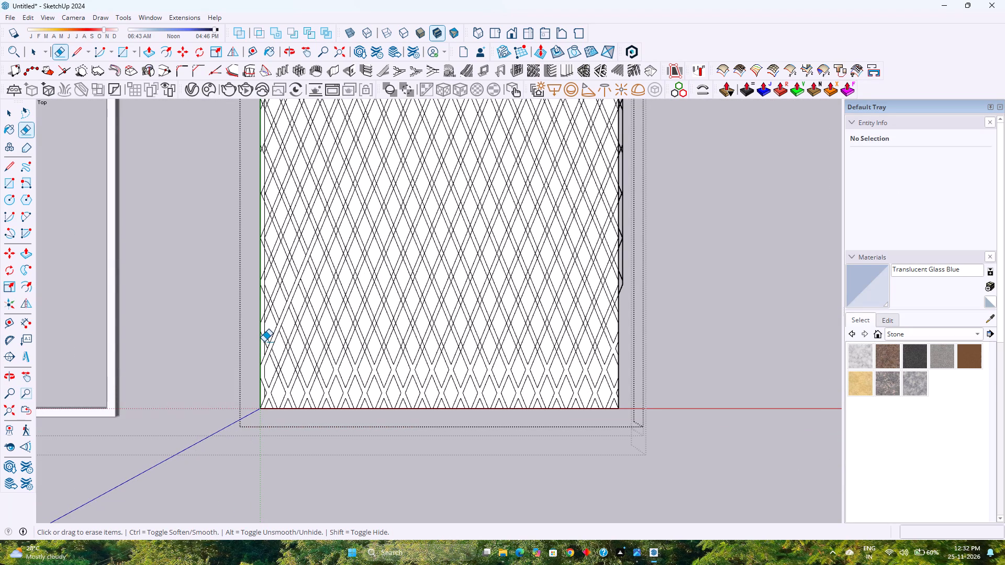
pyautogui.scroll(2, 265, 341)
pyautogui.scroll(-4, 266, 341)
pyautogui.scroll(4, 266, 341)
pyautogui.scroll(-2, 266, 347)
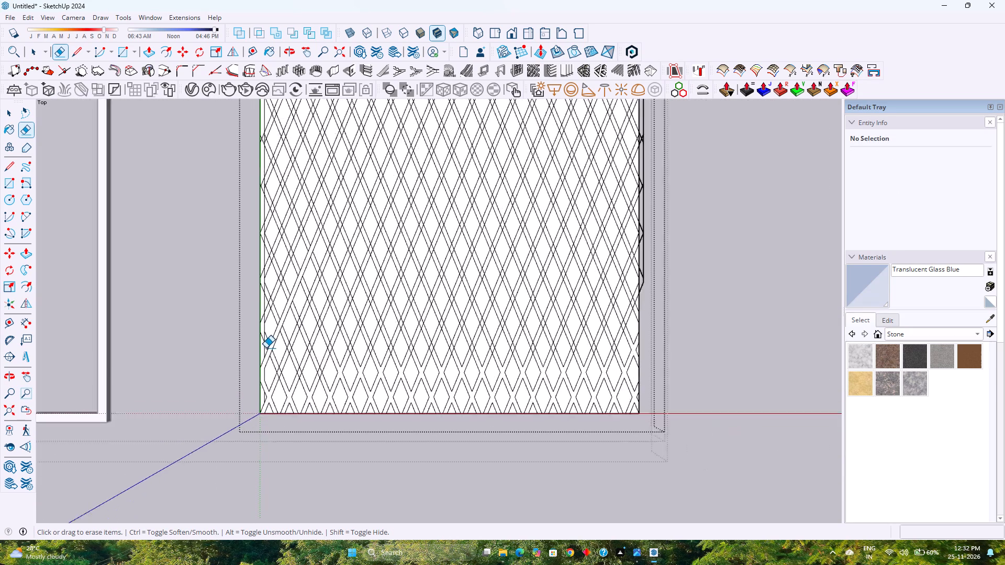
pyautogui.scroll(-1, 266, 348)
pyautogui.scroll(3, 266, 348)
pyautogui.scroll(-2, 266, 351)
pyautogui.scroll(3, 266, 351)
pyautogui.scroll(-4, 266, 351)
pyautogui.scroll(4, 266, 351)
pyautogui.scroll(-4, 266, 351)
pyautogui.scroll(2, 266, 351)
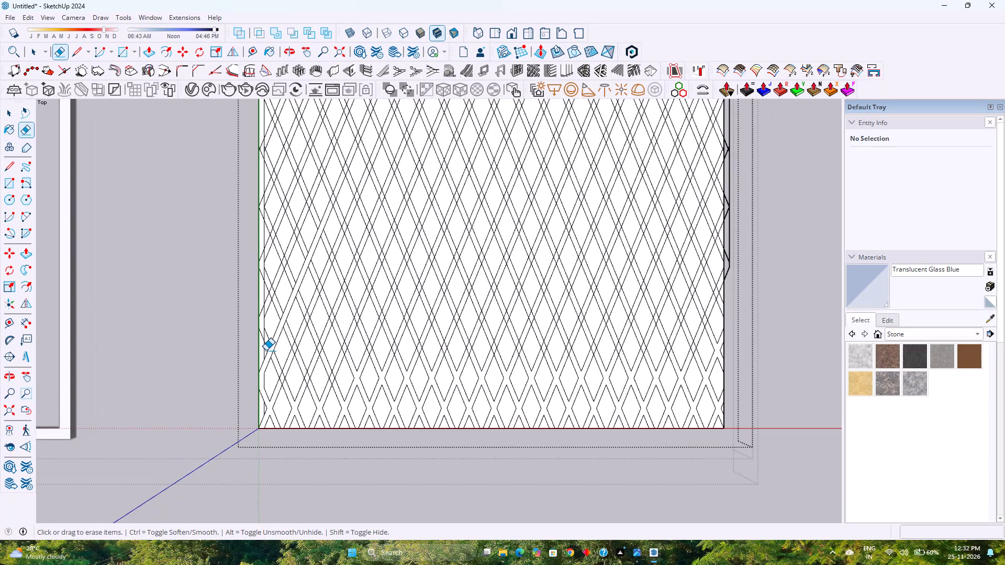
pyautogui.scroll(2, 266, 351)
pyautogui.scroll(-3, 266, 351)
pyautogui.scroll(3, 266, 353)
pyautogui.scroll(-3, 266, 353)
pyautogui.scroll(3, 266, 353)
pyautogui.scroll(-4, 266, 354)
# Erase the overlap diamonds at the second and third crossings from the left in the second-lowest row.
pyautogui.scroll(5, 266, 355)
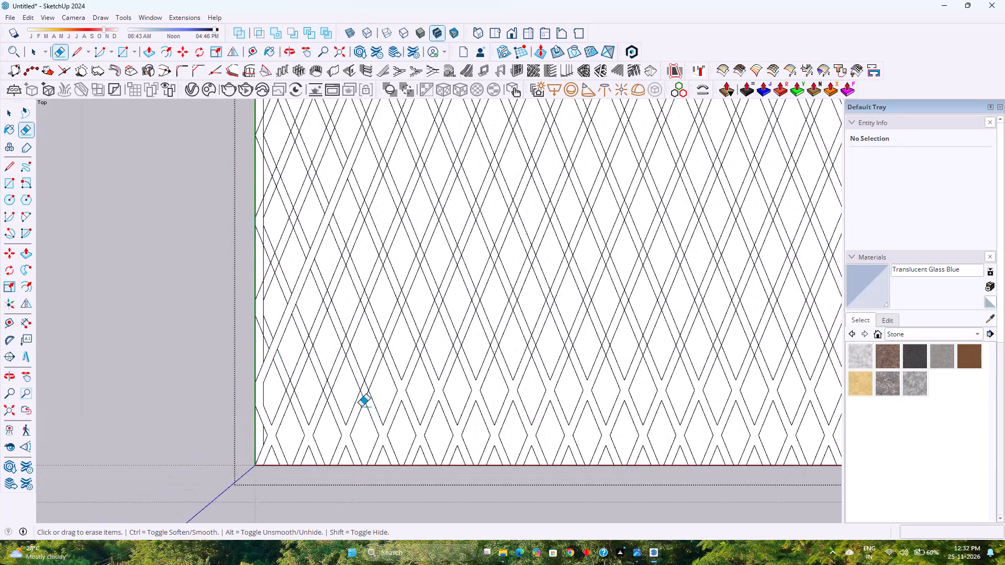
pyautogui.scroll(13, 322, 401)
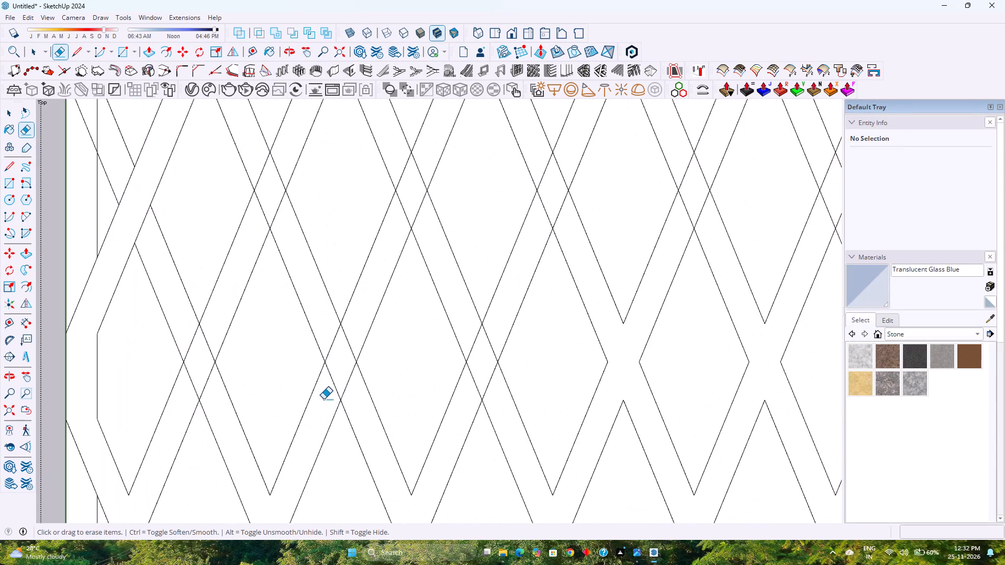
pyautogui.moveTo(323, 399); pyautogui.dragTo(347, 338)
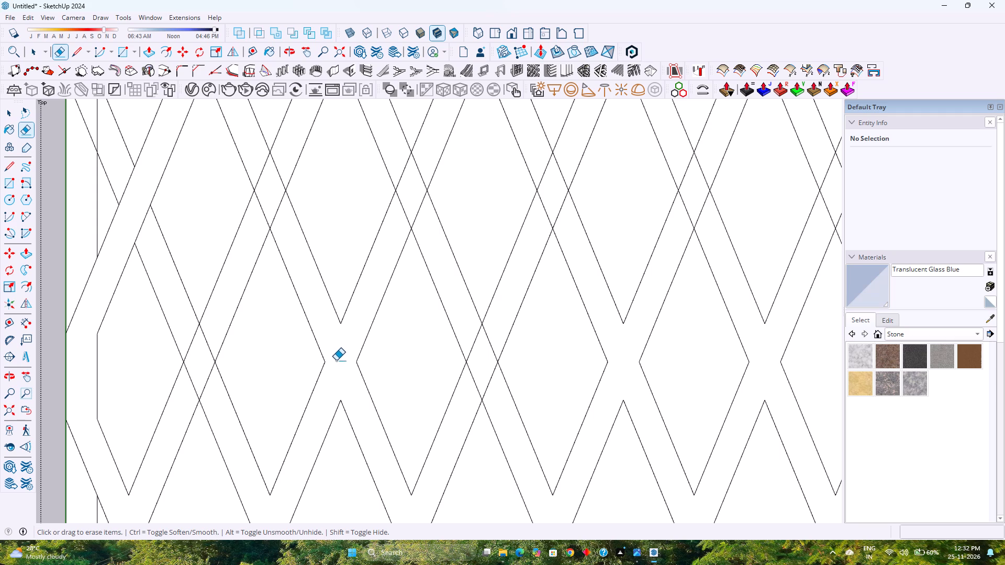
pyautogui.scroll(-9, 361, 410)
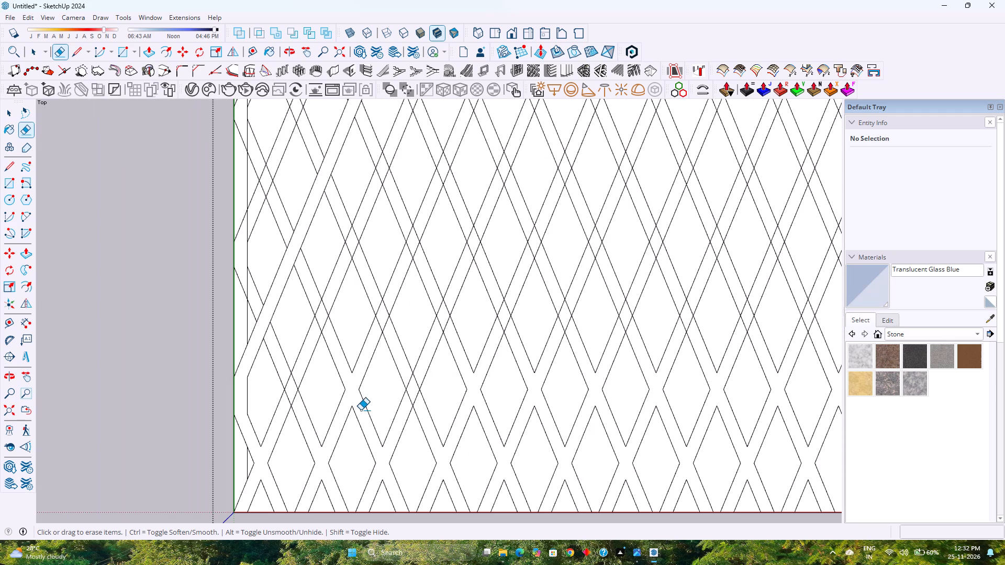
pyautogui.scroll(8, 407, 392)
pyautogui.moveTo(410, 371); pyautogui.dragTo(410, 406)
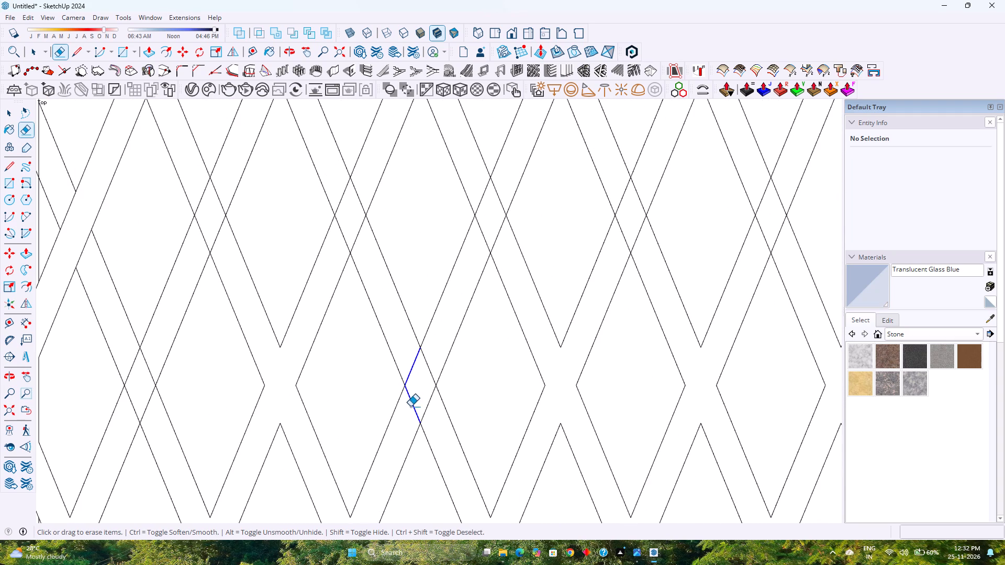
pyautogui.moveTo(410, 406); pyautogui.dragTo(425, 356)
# Erase the overlap diamond at the first crossing from the left in the second-lowest row.
pyautogui.scroll(-4, 422, 379)
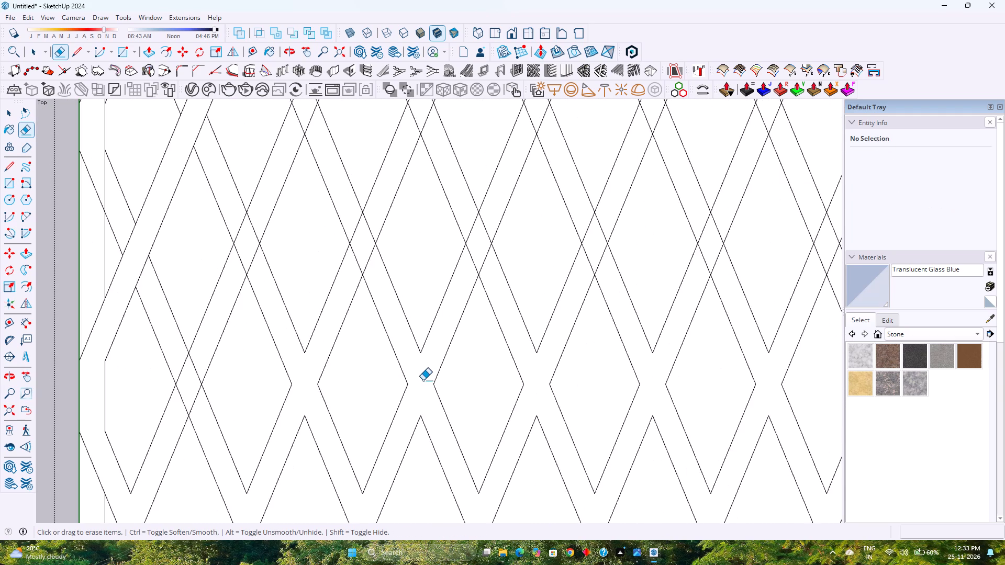
pyautogui.scroll(-2, 423, 380)
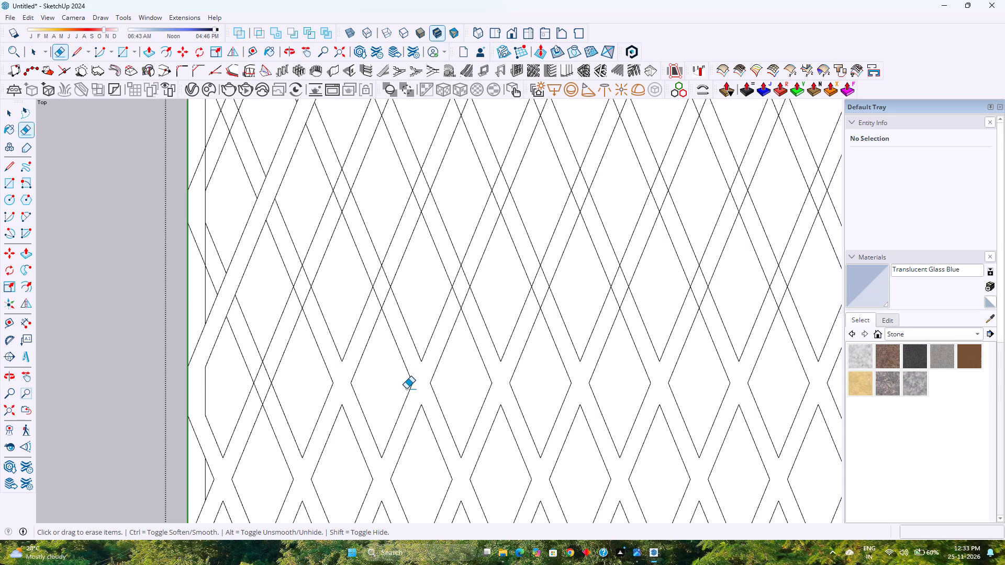
pyautogui.scroll(3, 236, 393)
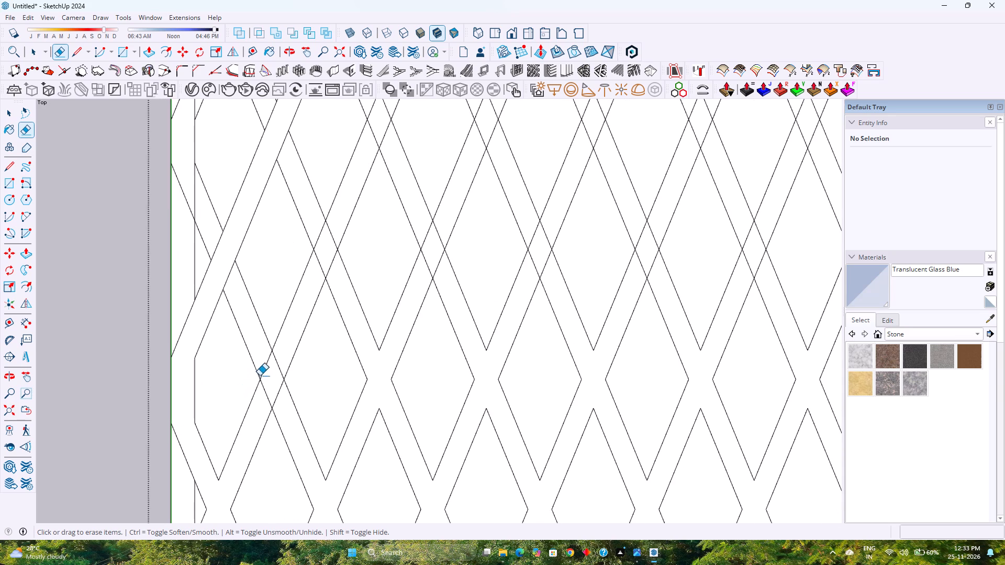
pyautogui.moveTo(267, 367); pyautogui.dragTo(265, 391)
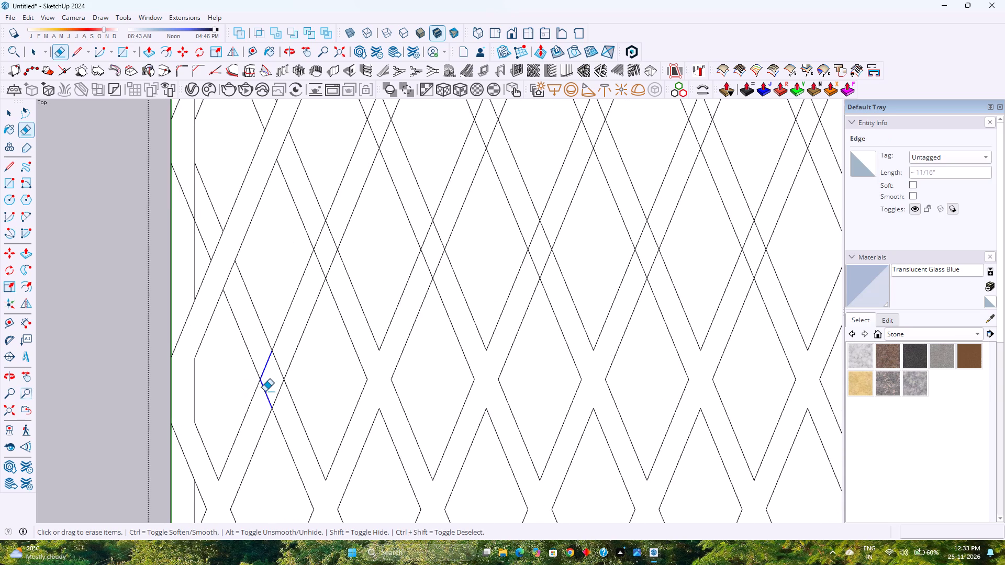
pyautogui.moveTo(265, 391); pyautogui.dragTo(278, 400)
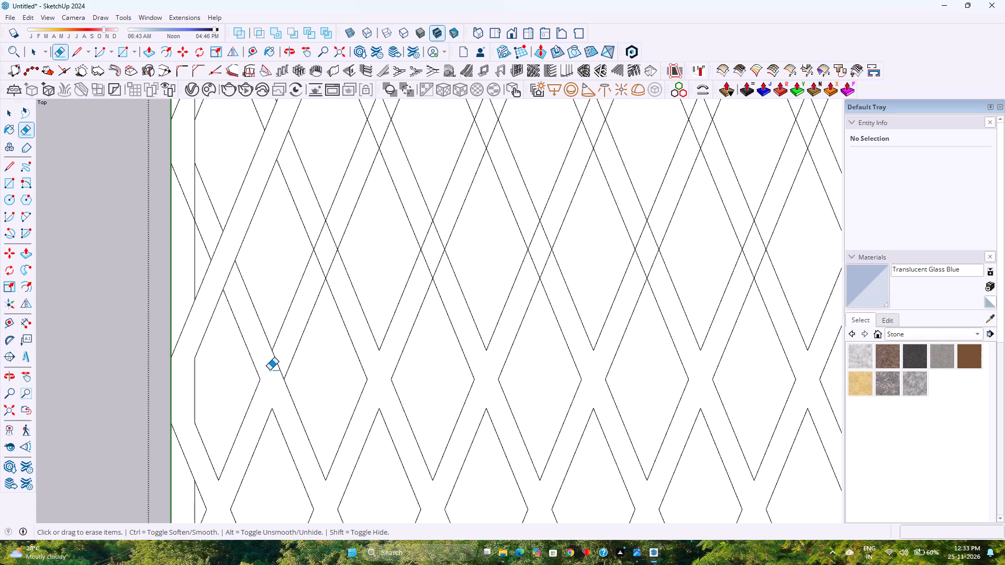
pyautogui.moveTo(272, 368); pyautogui.dragTo(280, 364)
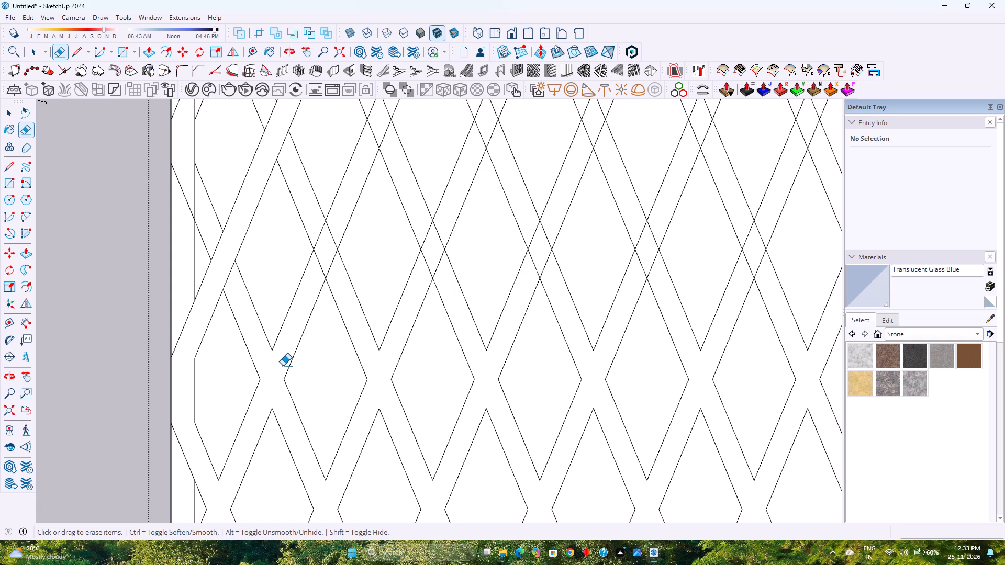
# Copy the two left-hand edges of the second diamond about 2 3/16" left, onto the leftmost diamond of the second-lowest row.
pyautogui.press('space')
pyautogui.click(289, 366)
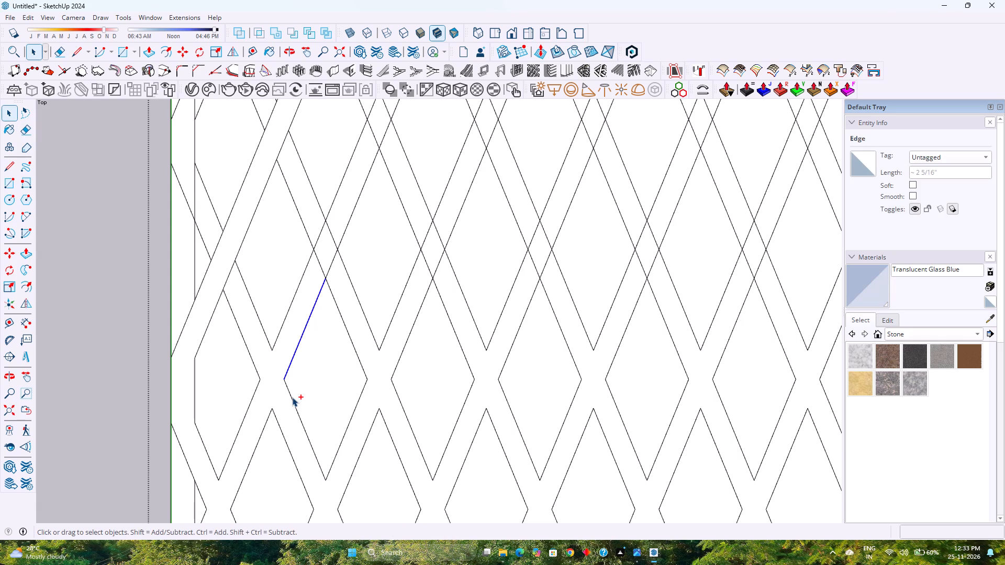
pyautogui.keyDown('ctrl'); pyautogui.click(292, 397); pyautogui.keyUp('ctrl')
pyautogui.press('m')
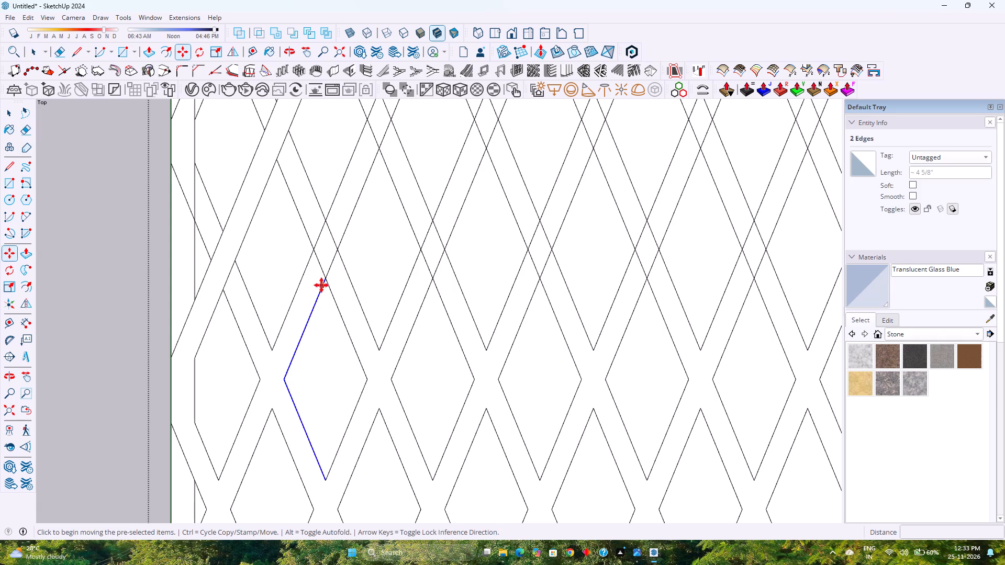
pyautogui.click(328, 278)
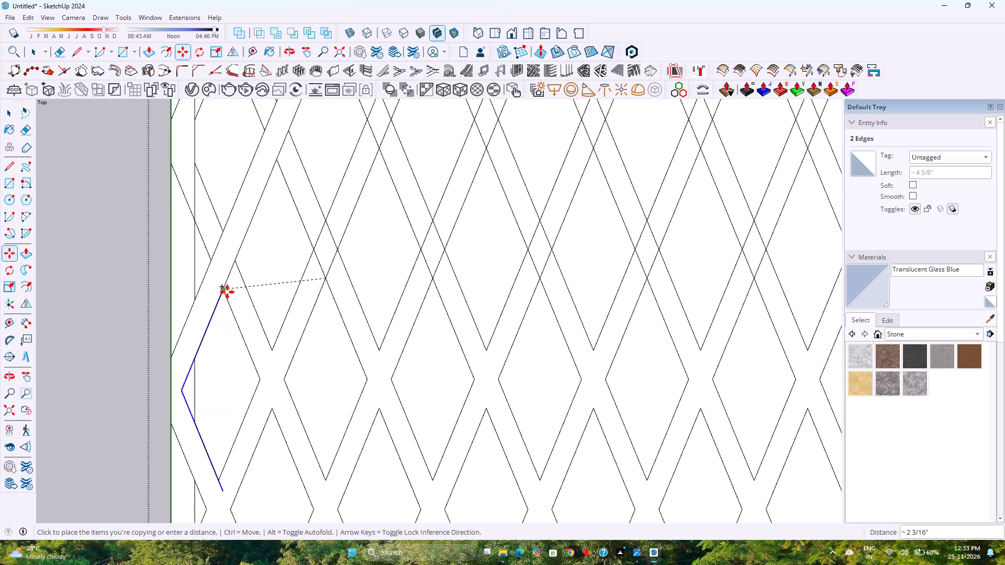
pyautogui.click(227, 292)
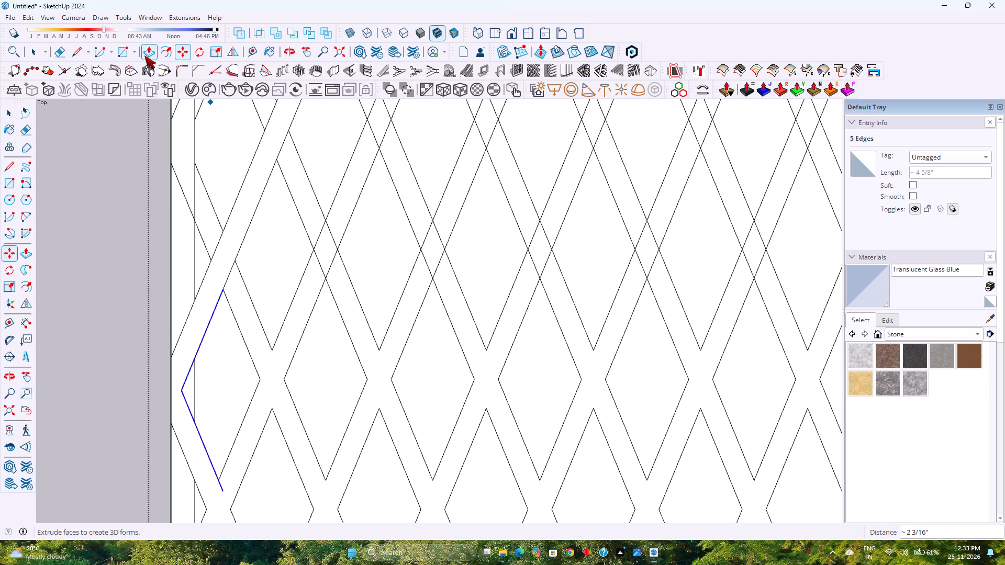
# Erase the overshooting stub of the copied edges and the vertical line inside the leftmost diamond of the second-lowest row.
pyautogui.click(31, 130)
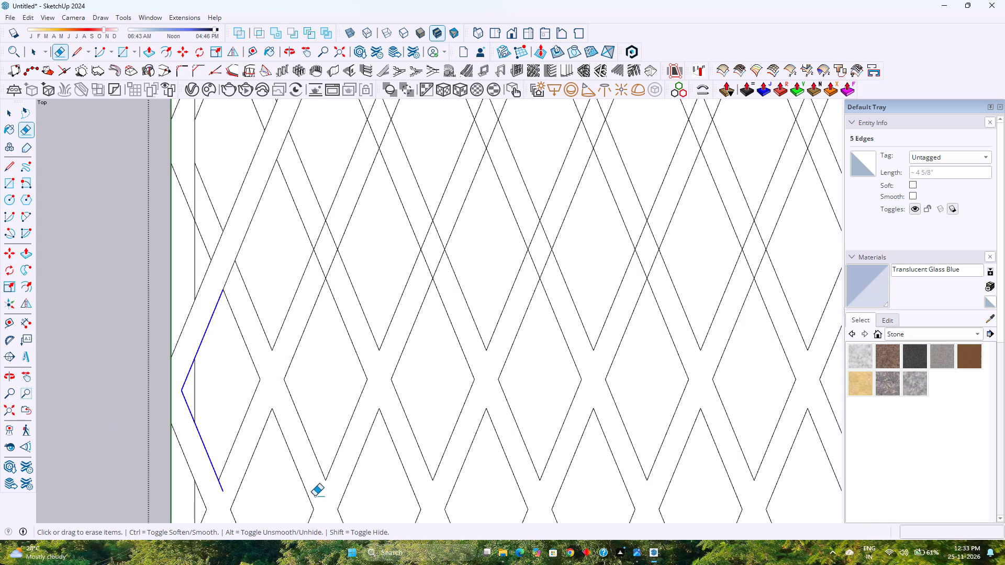
pyautogui.click(221, 485)
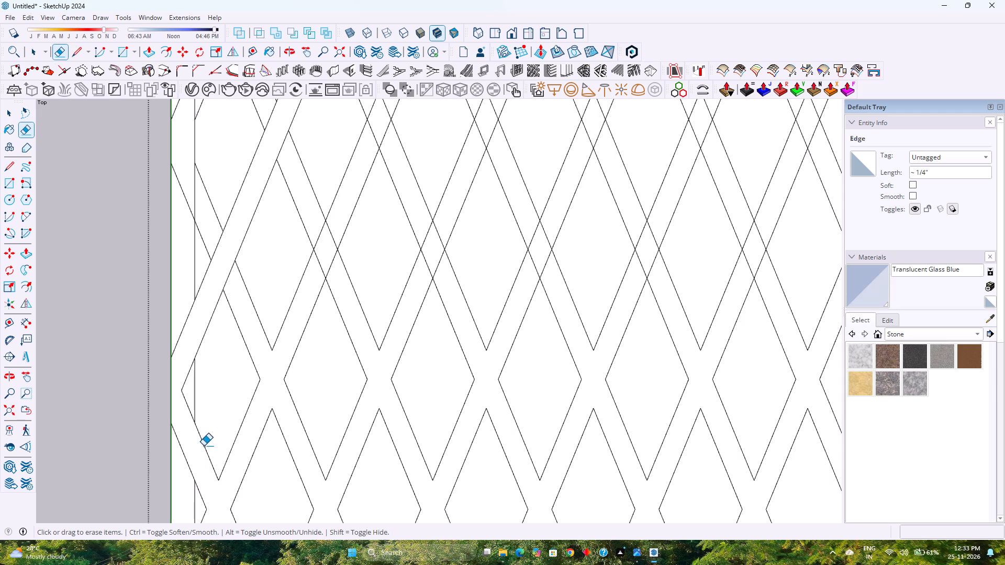
pyautogui.click(195, 398)
# Erase the vertical line segment crossing the half-diamond at the panel's left border in the lowest row.
pyautogui.scroll(-2, 215, 391)
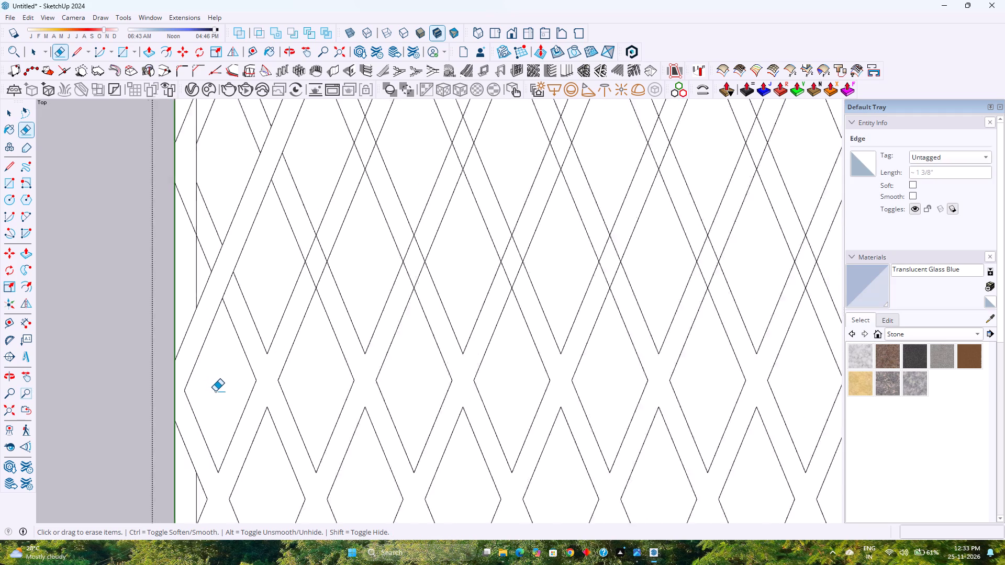
pyautogui.scroll(-2, 215, 391)
pyautogui.scroll(1, 217, 391)
pyautogui.scroll(-8, 217, 391)
pyautogui.scroll(7, 212, 449)
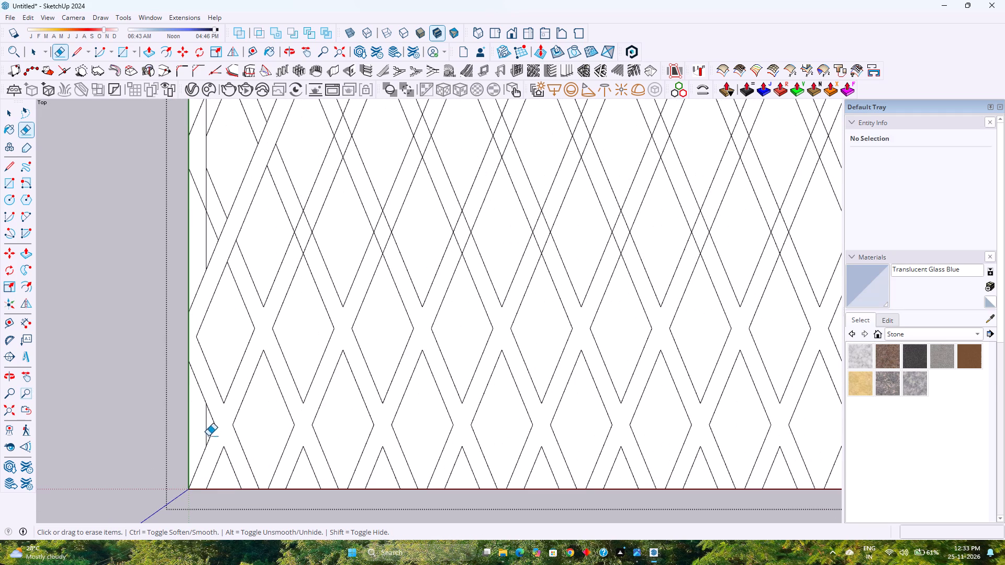
pyautogui.moveTo(207, 427); pyautogui.dragTo(202, 427)
pyautogui.scroll(-7, 288, 428)
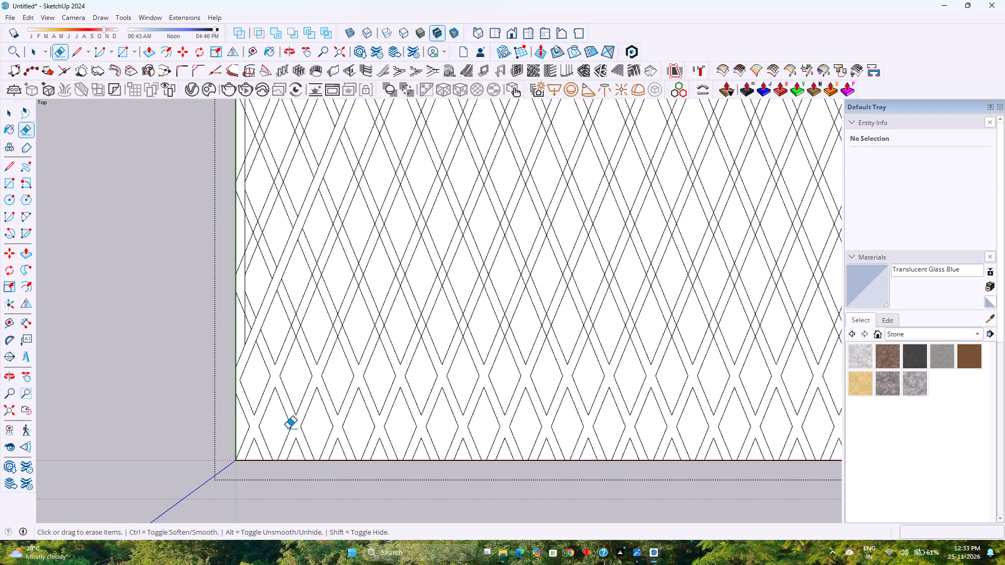
# Erase the lowest edges of the lattice pattern that protrude beyond the panel's right border.
pyautogui.scroll(8, 264, 385)
pyautogui.keyDown('shift'); pyautogui.moveTo(254, 365); pyautogui.dragTo(340, 511, button='middle'); pyautogui.keyUp('shift')
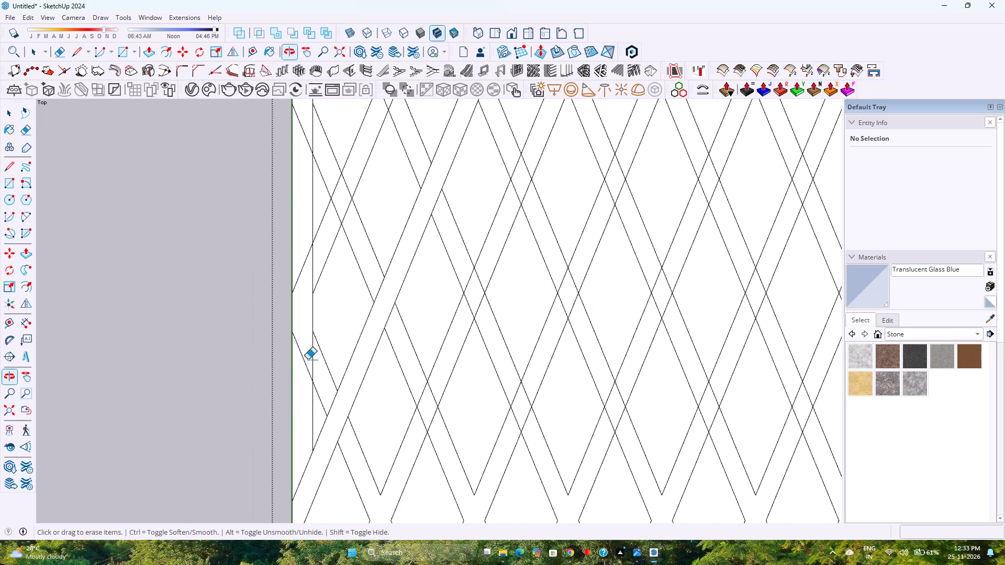
pyautogui.scroll(-7, 311, 361)
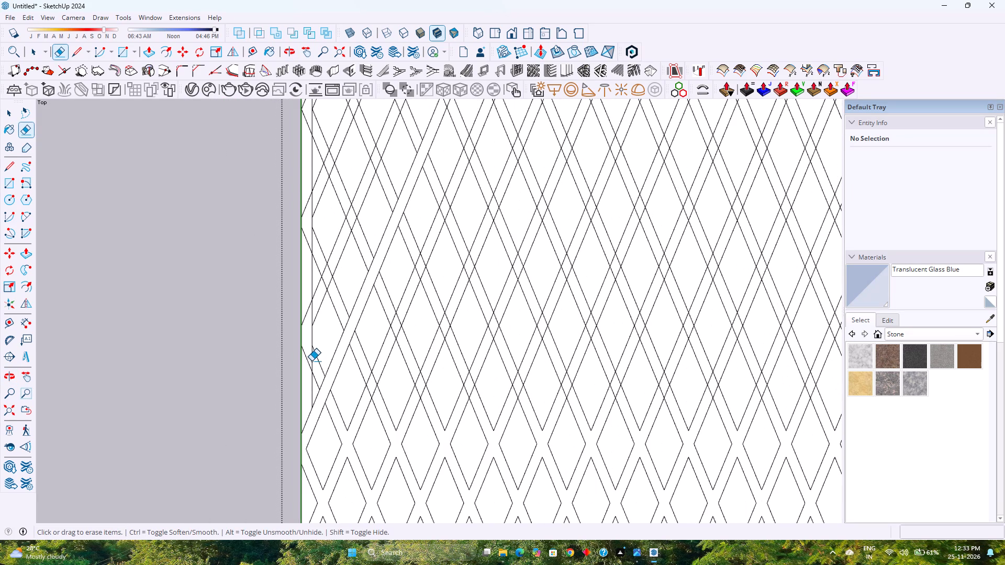
pyautogui.scroll(3, 312, 361)
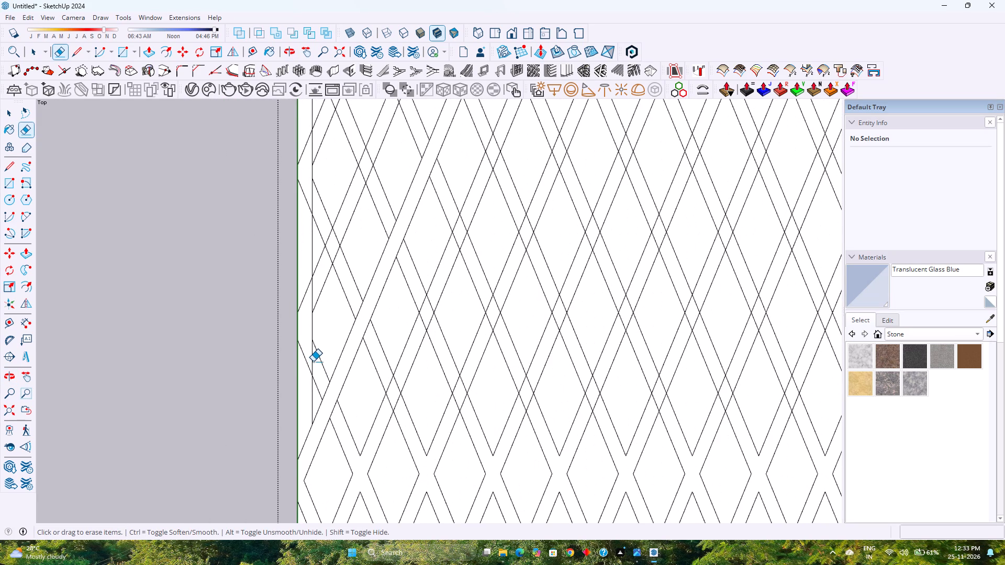
pyautogui.scroll(-10, 313, 361)
pyautogui.scroll(-3, 347, 395)
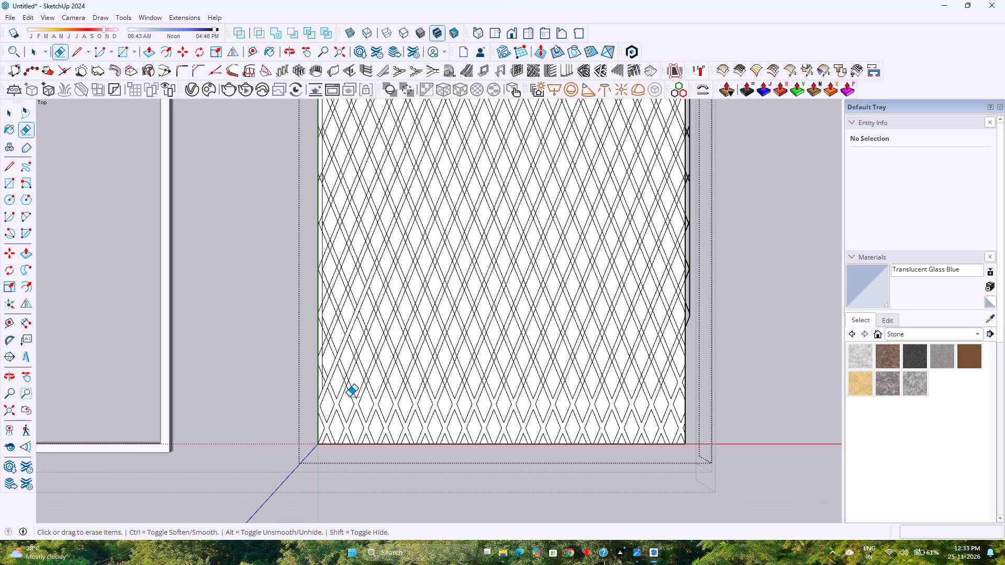
pyautogui.scroll(4, 695, 315)
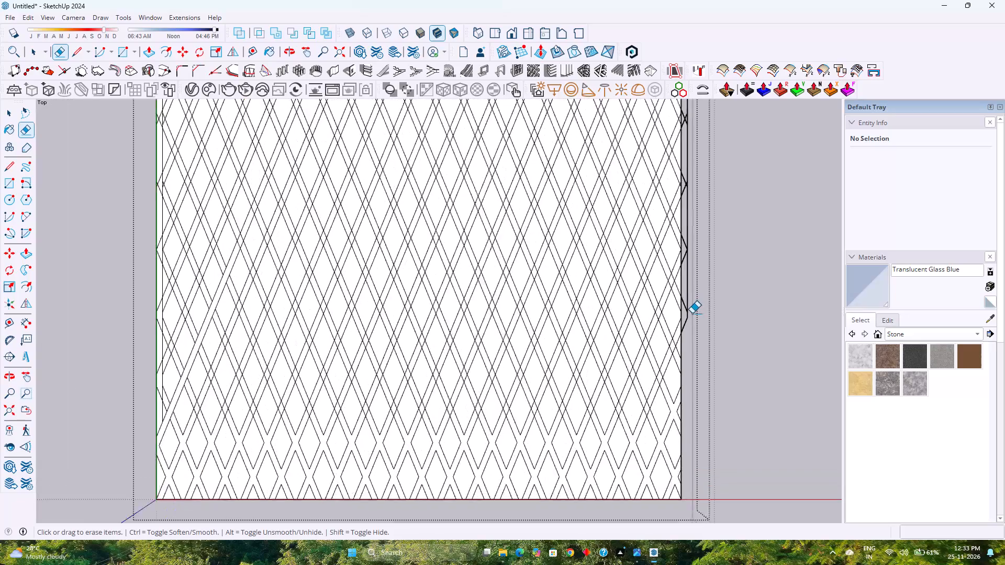
pyautogui.scroll(5, 692, 313)
pyautogui.moveTo(690, 313); pyautogui.dragTo(685, 331)
# Erase the overlap diamonds at the second, third and fourth crossings from the right in the third-lowest row.
pyautogui.scroll(-4, 647, 404)
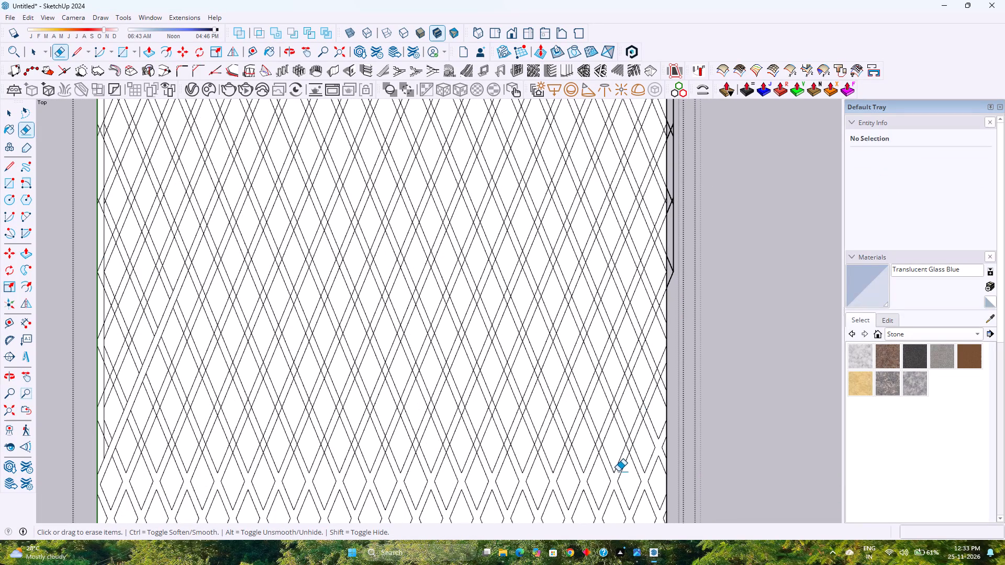
pyautogui.scroll(4, 612, 454)
pyautogui.scroll(6, 660, 445)
pyautogui.moveTo(629, 424); pyautogui.dragTo(621, 440)
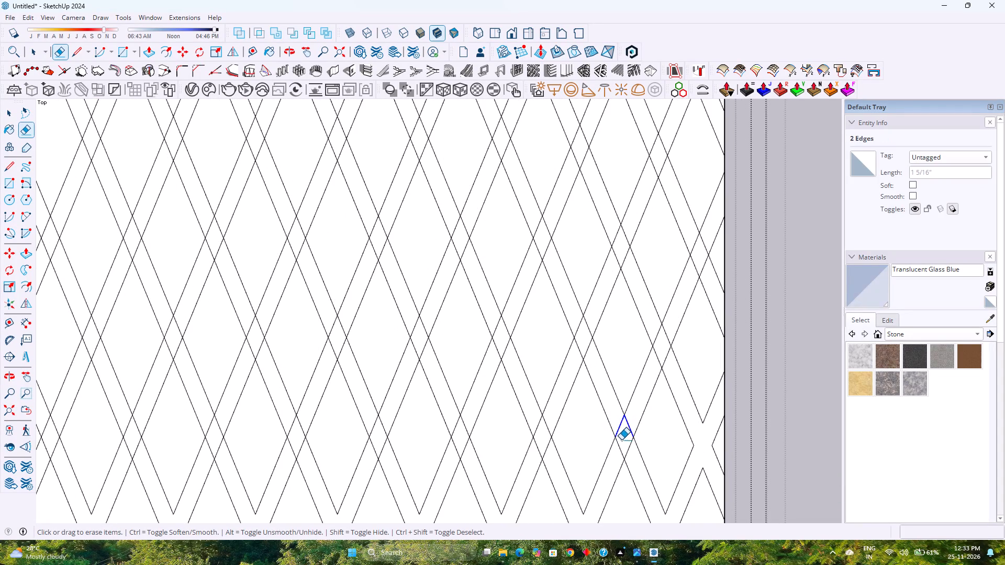
pyautogui.moveTo(621, 440); pyautogui.dragTo(628, 449)
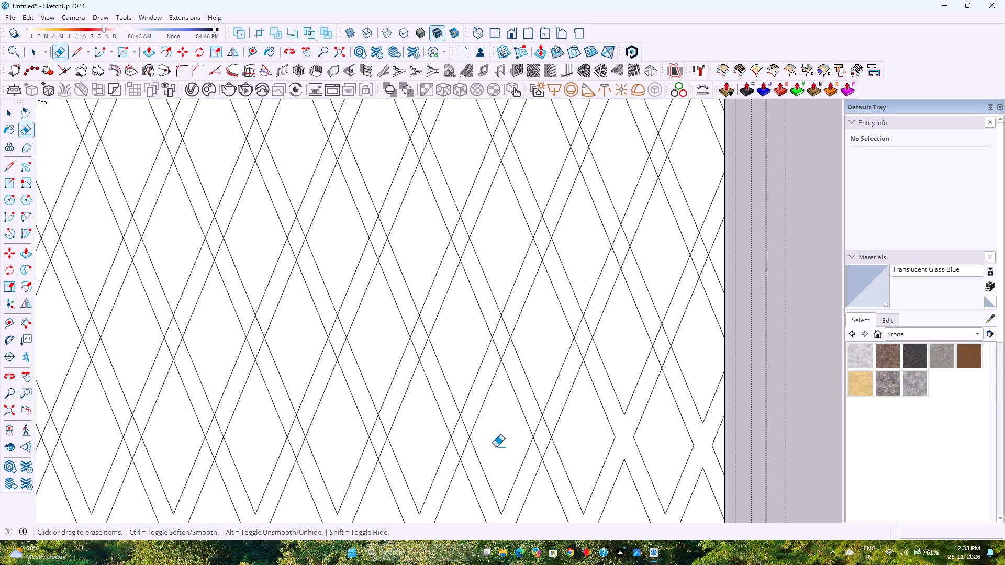
pyautogui.scroll(4, 544, 443)
pyautogui.moveTo(537, 424); pyautogui.dragTo(550, 459)
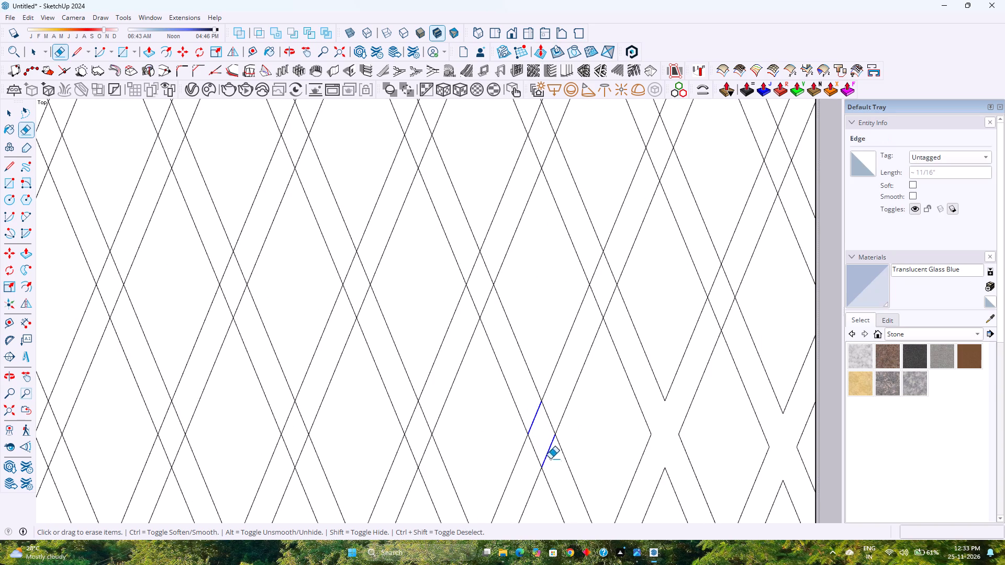
pyautogui.moveTo(550, 459); pyautogui.dragTo(551, 416)
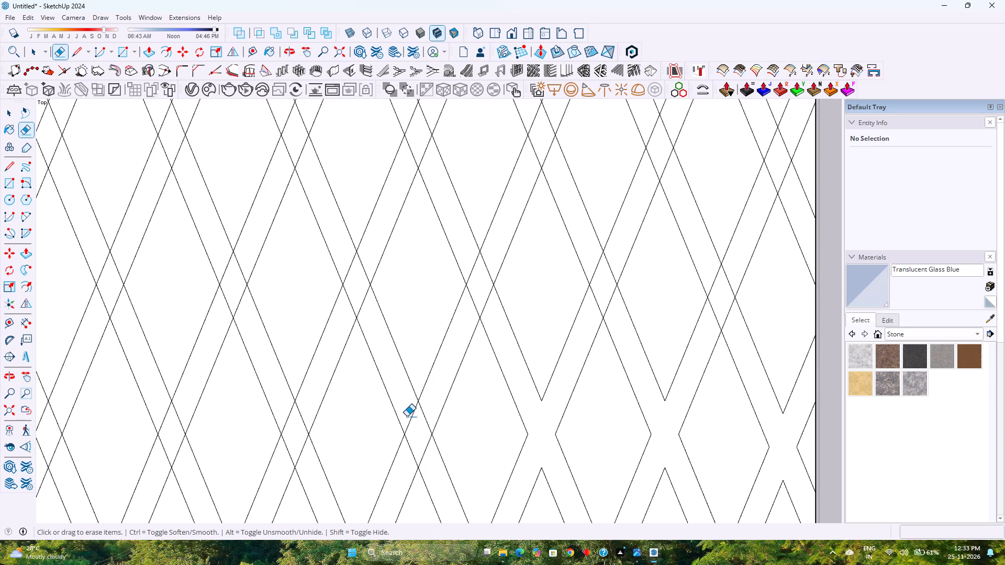
pyautogui.moveTo(407, 416); pyautogui.dragTo(428, 460)
pyautogui.moveTo(408, 457); pyautogui.dragTo(431, 419)
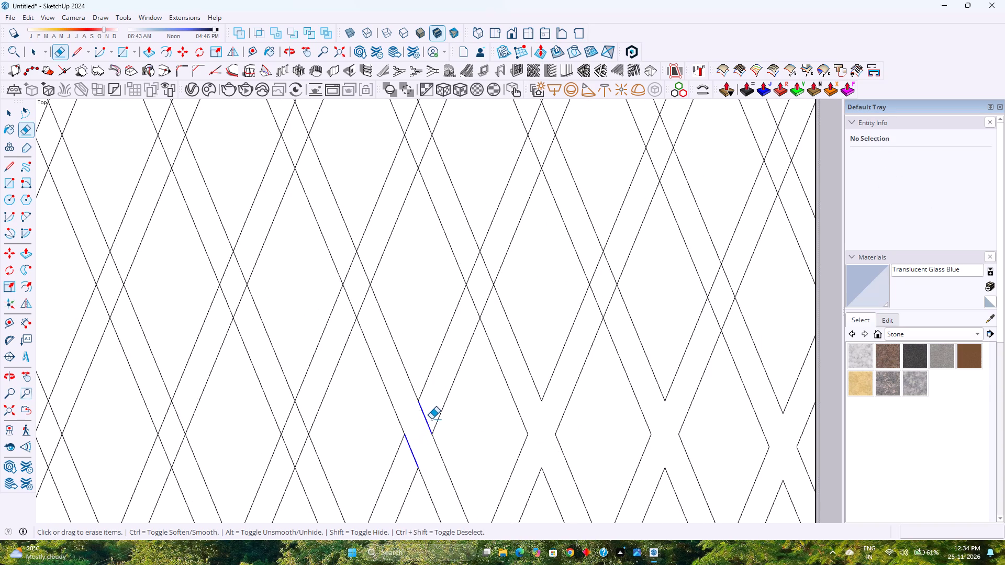
# Erase the overlap diamonds at the fifth, sixth and seventh crossings from the right in the third-lowest row.
pyautogui.scroll(-8, 431, 419)
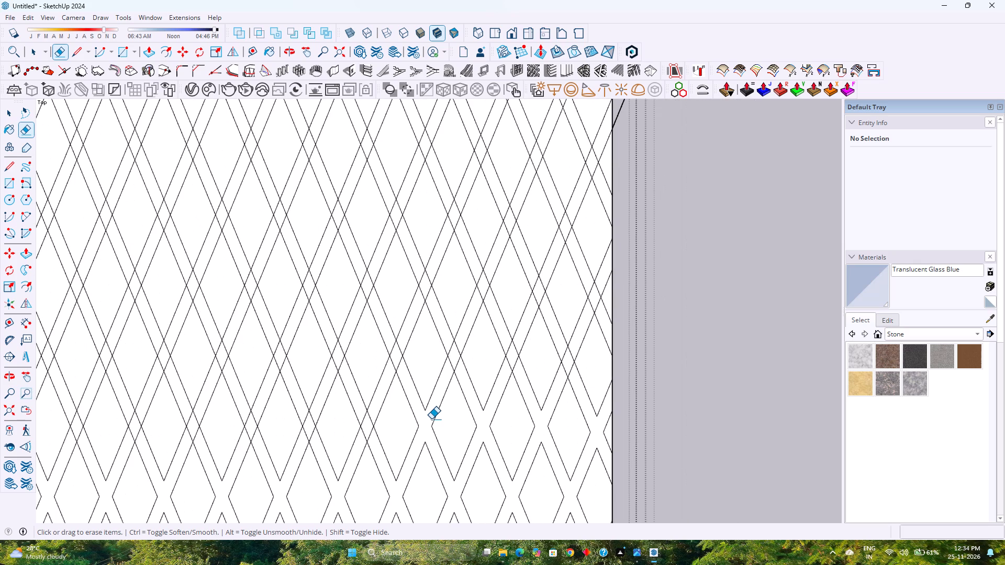
pyautogui.scroll(7, 352, 439)
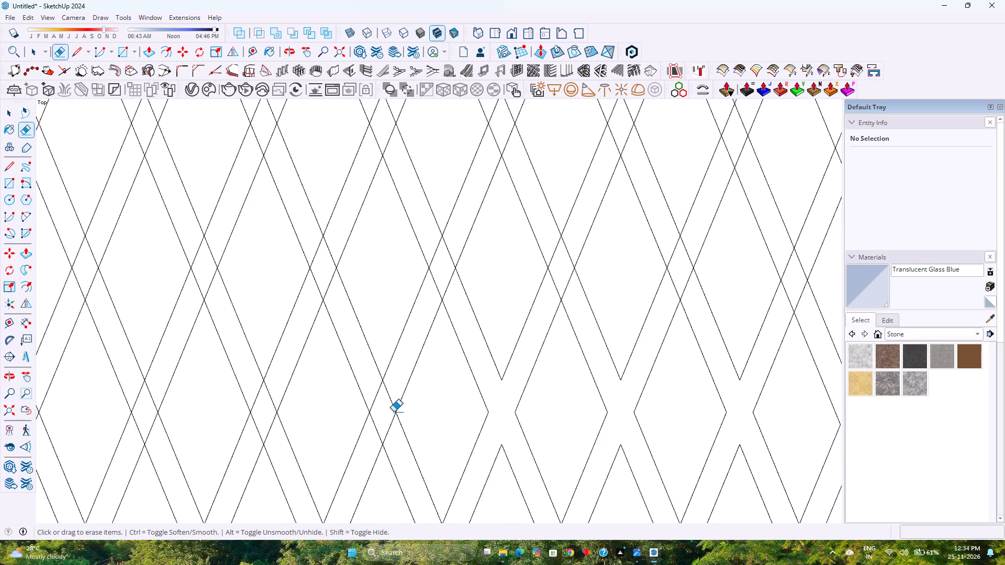
pyautogui.moveTo(375, 405); pyautogui.dragTo(393, 399)
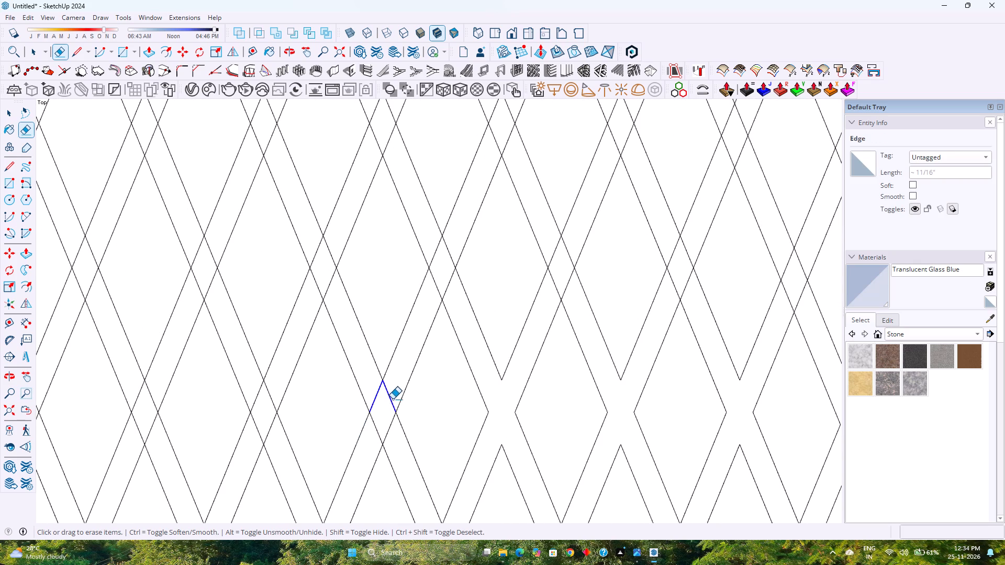
pyautogui.moveTo(393, 399); pyautogui.dragTo(388, 428)
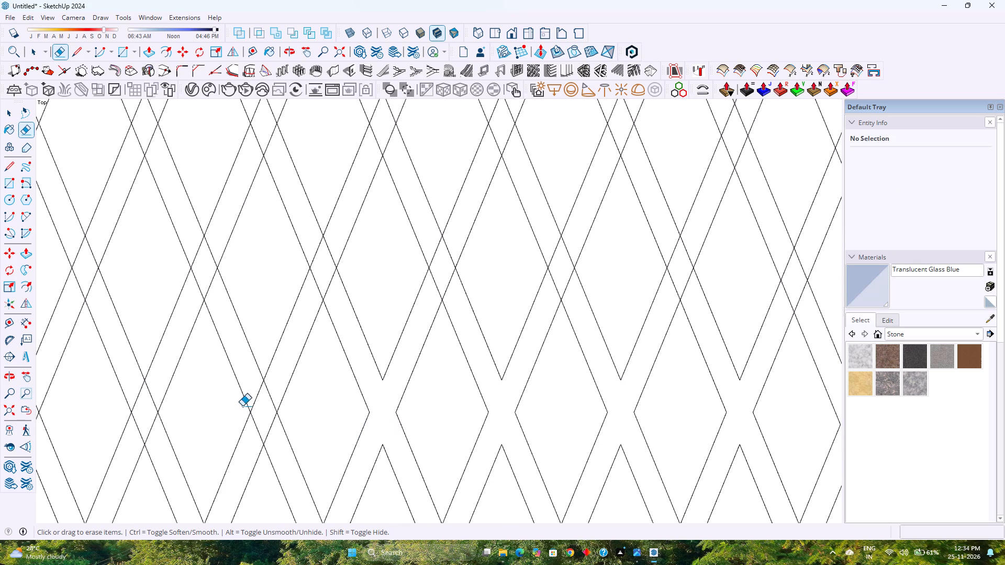
pyautogui.moveTo(251, 395); pyautogui.dragTo(272, 432)
pyautogui.moveTo(257, 434); pyautogui.dragTo(274, 403)
pyautogui.scroll(-4, 283, 402)
pyautogui.scroll(11, 109, 426)
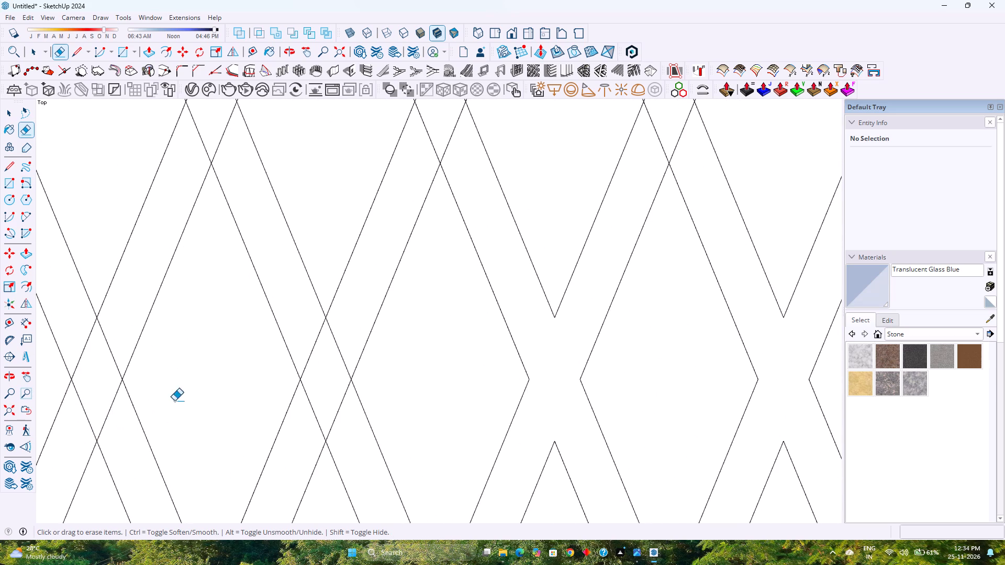
pyautogui.moveTo(305, 346); pyautogui.dragTo(349, 338)
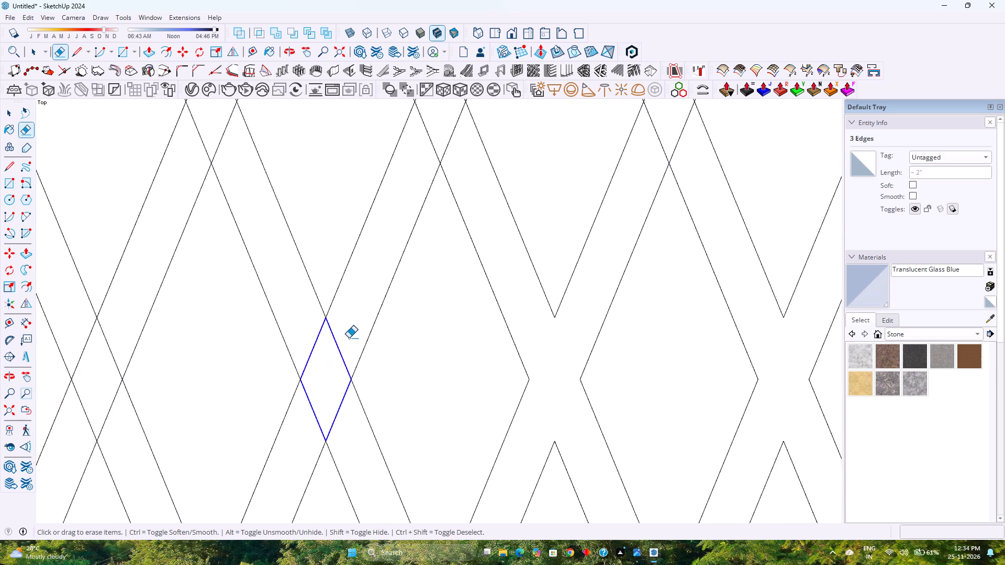
pyautogui.moveTo(349, 338); pyautogui.dragTo(349, 337)
# Erase the overlap diamonds at the eighth and ninth crossings from the right in the third-lowest row.
pyautogui.scroll(-13, 471, 371)
pyautogui.scroll(4, 331, 377)
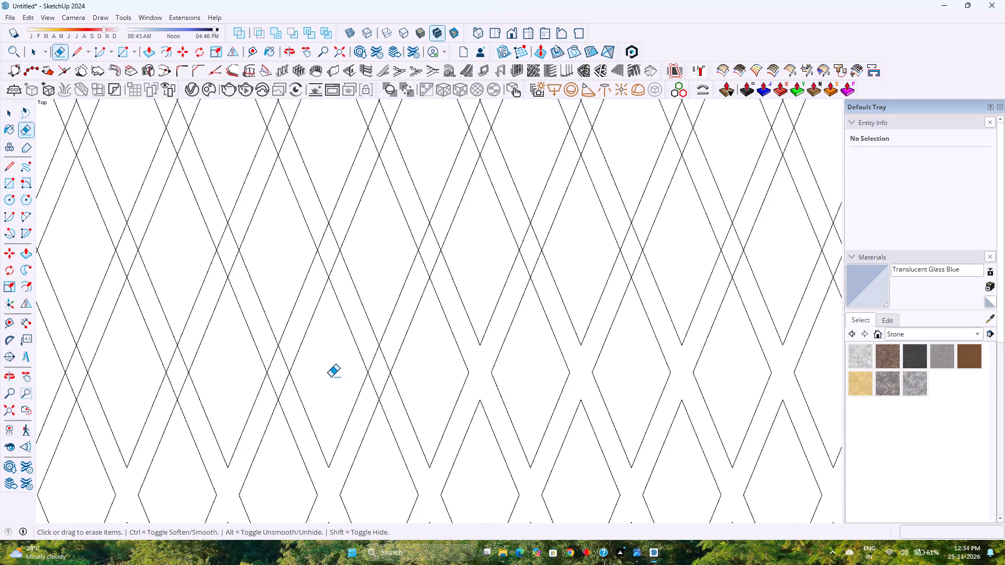
pyautogui.scroll(2, 355, 360)
pyautogui.moveTo(378, 353); pyautogui.dragTo(387, 363)
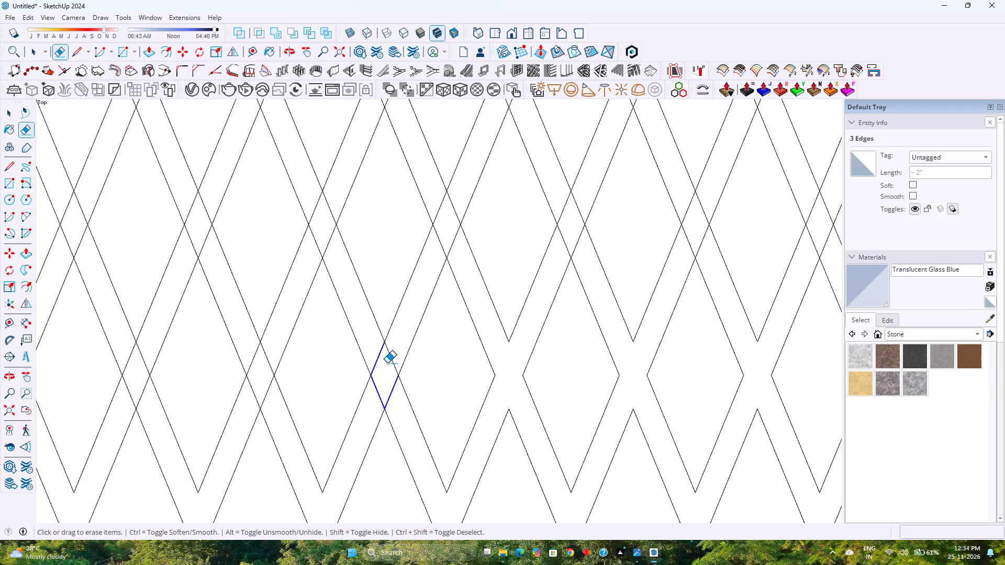
pyautogui.moveTo(387, 363); pyautogui.dragTo(394, 355)
pyautogui.scroll(-11, 394, 355)
pyautogui.scroll(4, 315, 353)
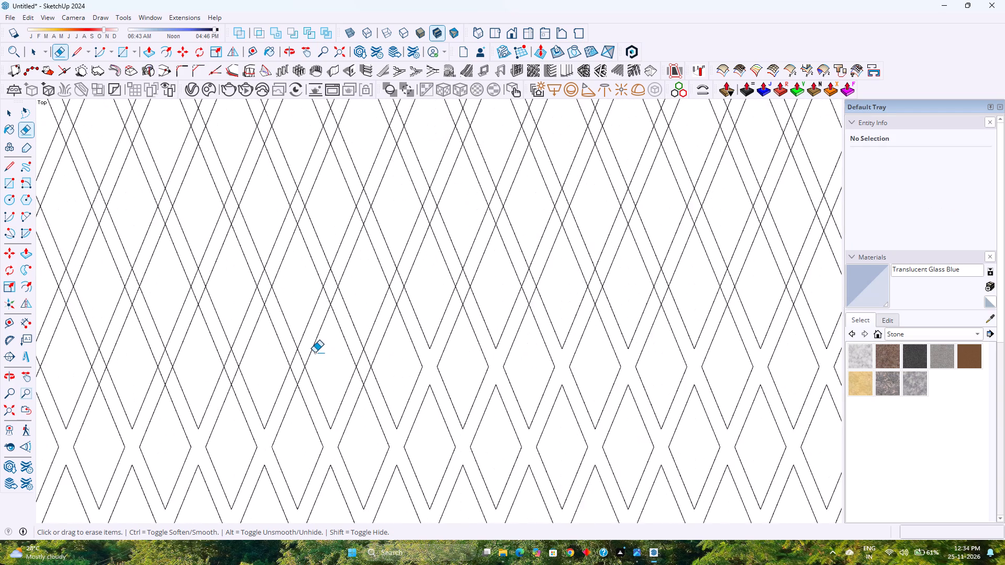
pyautogui.scroll(8, 315, 353)
pyautogui.moveTo(404, 356); pyautogui.dragTo(412, 408)
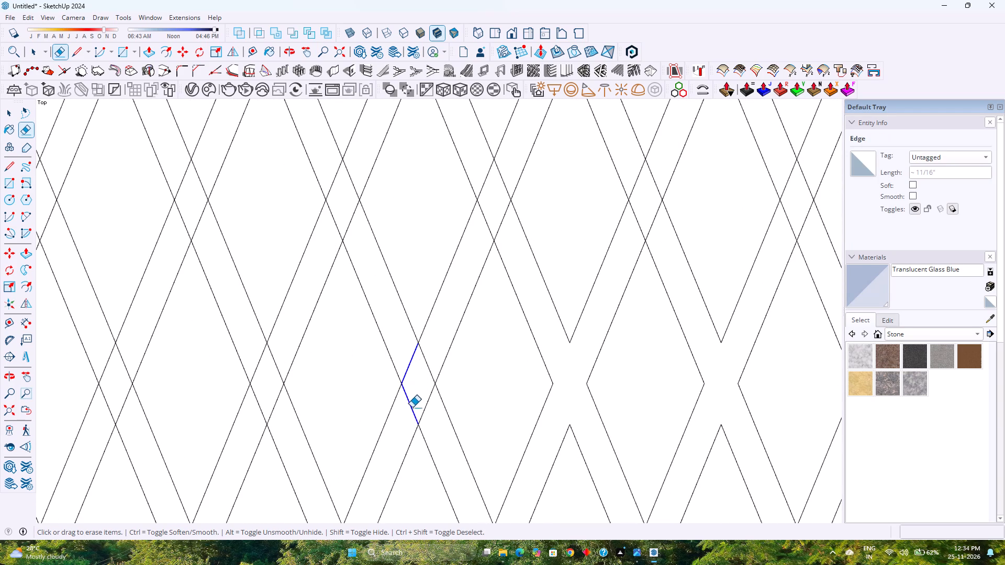
pyautogui.moveTo(412, 408); pyautogui.dragTo(429, 359)
# Erase the overlap diamonds at the tenth and eleventh crossings from the right in the third-lowest row.
pyautogui.scroll(-6, 431, 366)
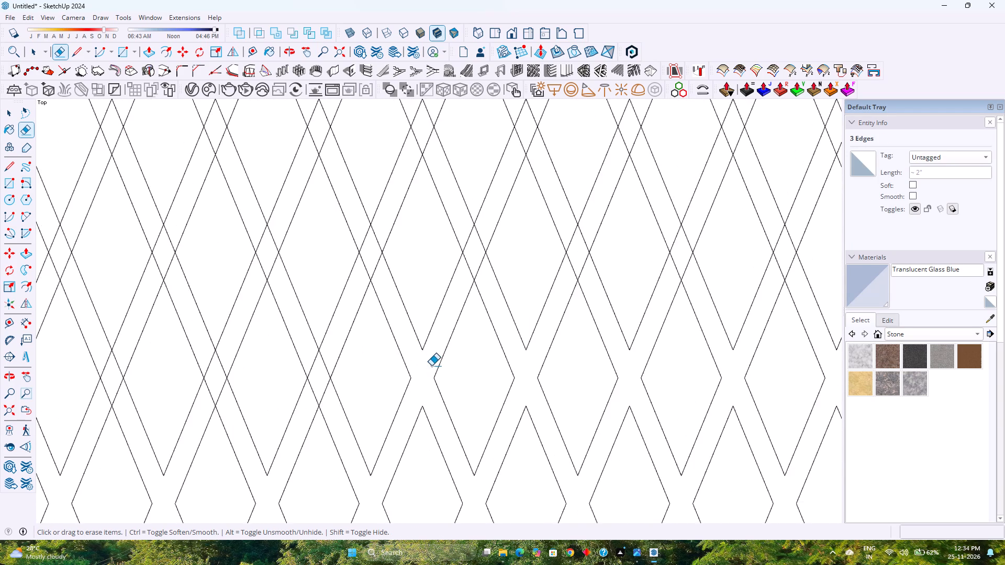
pyautogui.scroll(-3, 431, 366)
pyautogui.scroll(11, 320, 376)
pyautogui.moveTo(381, 335); pyautogui.dragTo(376, 395)
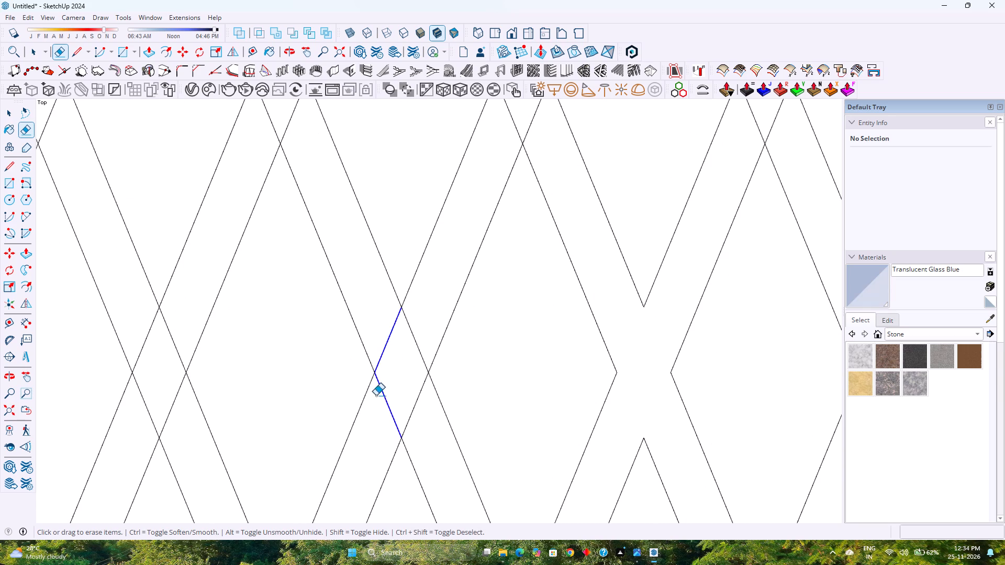
pyautogui.moveTo(376, 395); pyautogui.dragTo(420, 334)
pyautogui.scroll(-6, 421, 336)
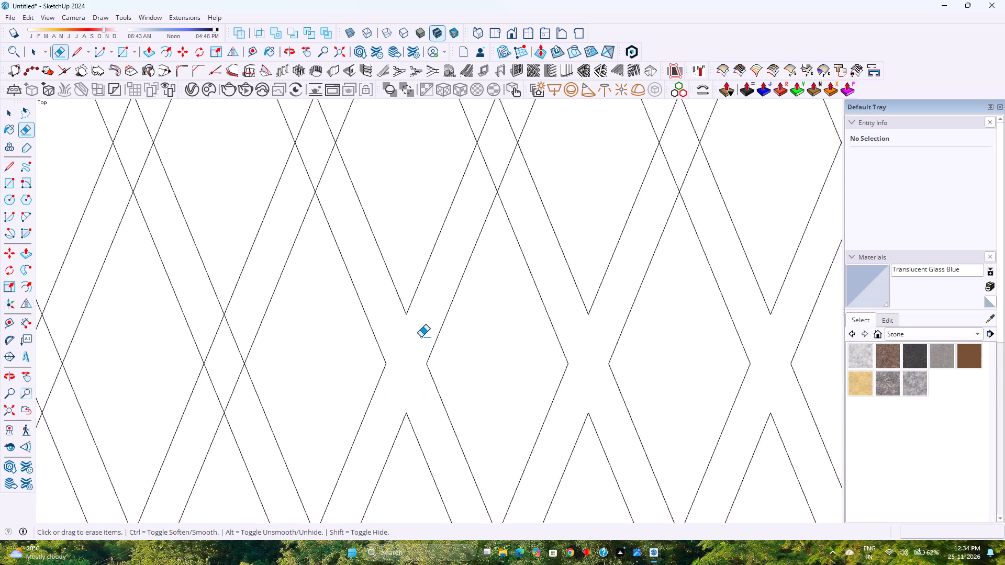
pyautogui.scroll(-8, 421, 337)
pyautogui.scroll(7, 320, 349)
pyautogui.moveTo(320, 327); pyautogui.dragTo(327, 336)
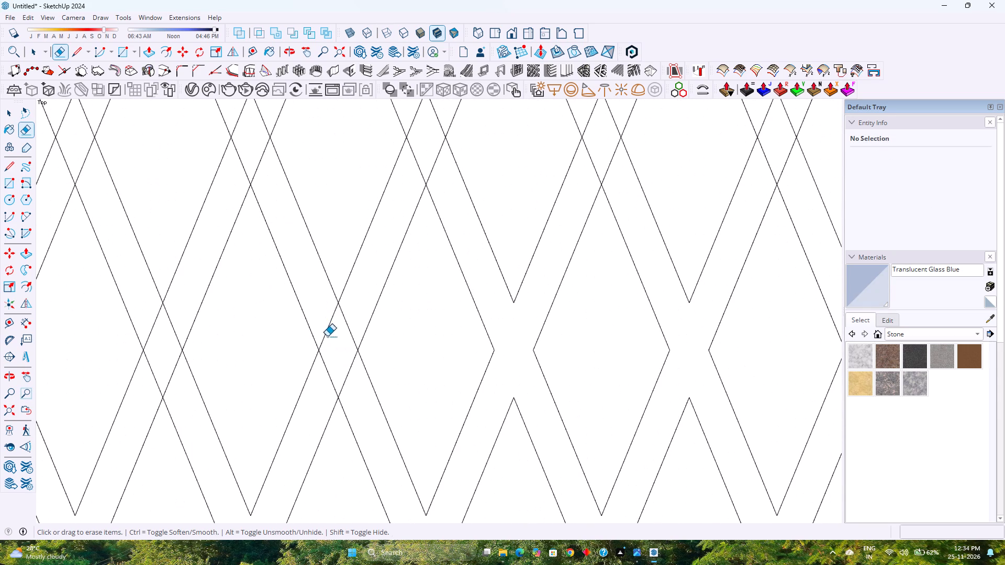
pyautogui.moveTo(327, 336); pyautogui.dragTo(352, 320)
# Erase the overlap diamonds at the twelfth and thirteenth crossings from the right in the third-lowest row.
pyautogui.scroll(-2, 460, 402)
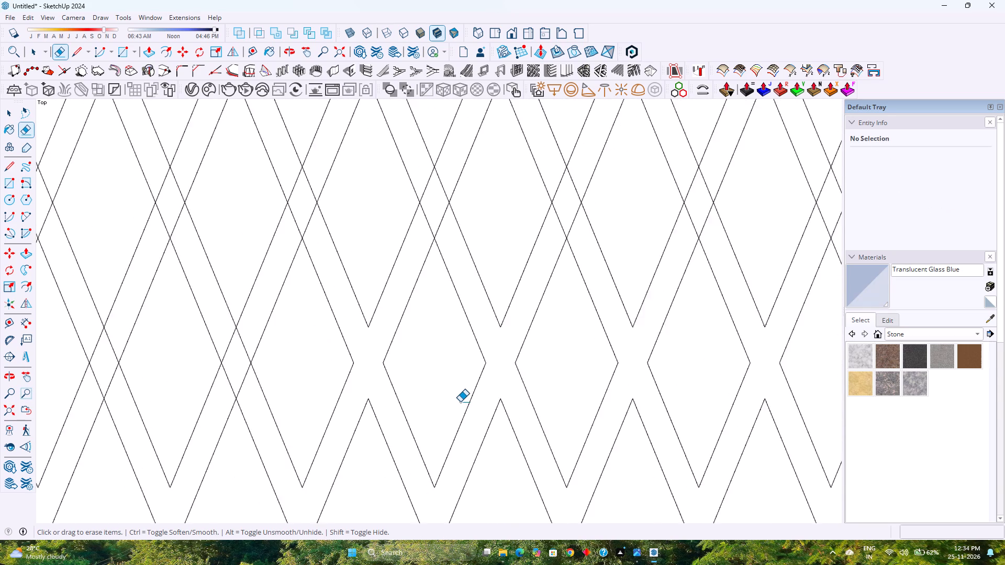
pyautogui.scroll(-10, 460, 402)
pyautogui.scroll(14, 347, 380)
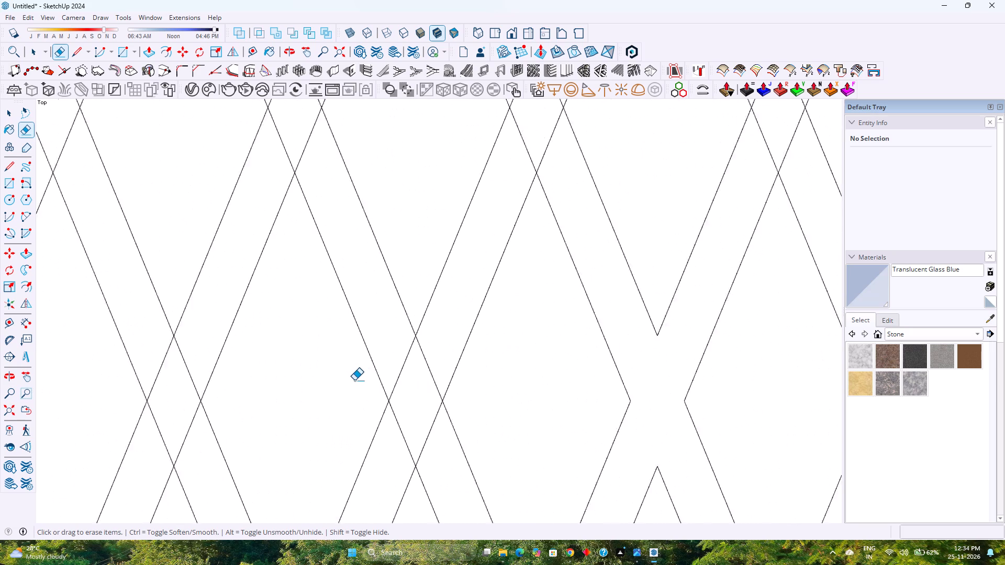
pyautogui.scroll(1, 354, 380)
pyautogui.moveTo(389, 360); pyautogui.dragTo(450, 352)
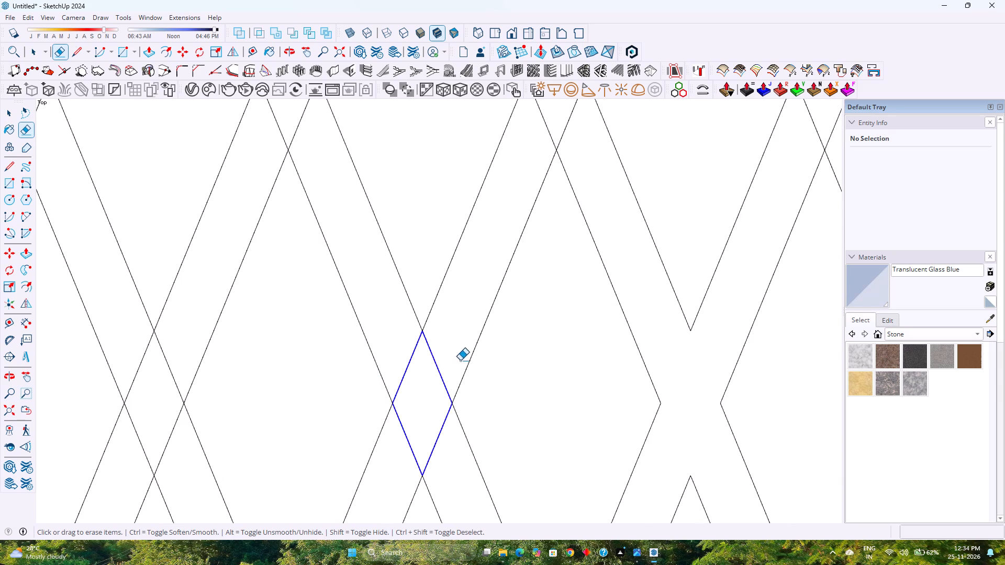
pyautogui.scroll(-15, 471, 368)
pyautogui.scroll(6, 348, 375)
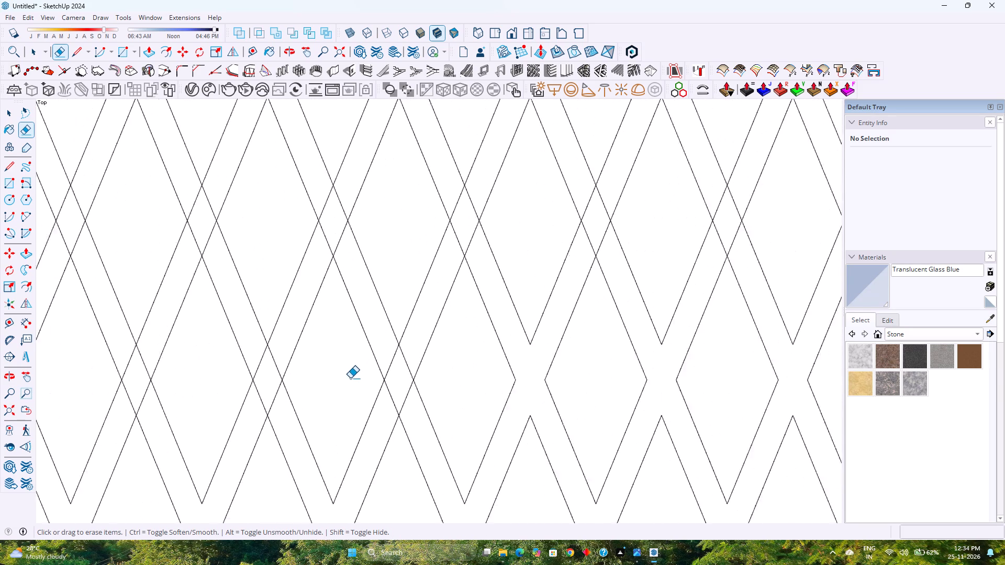
pyautogui.scroll(5, 350, 378)
pyautogui.moveTo(414, 341); pyautogui.dragTo(450, 411)
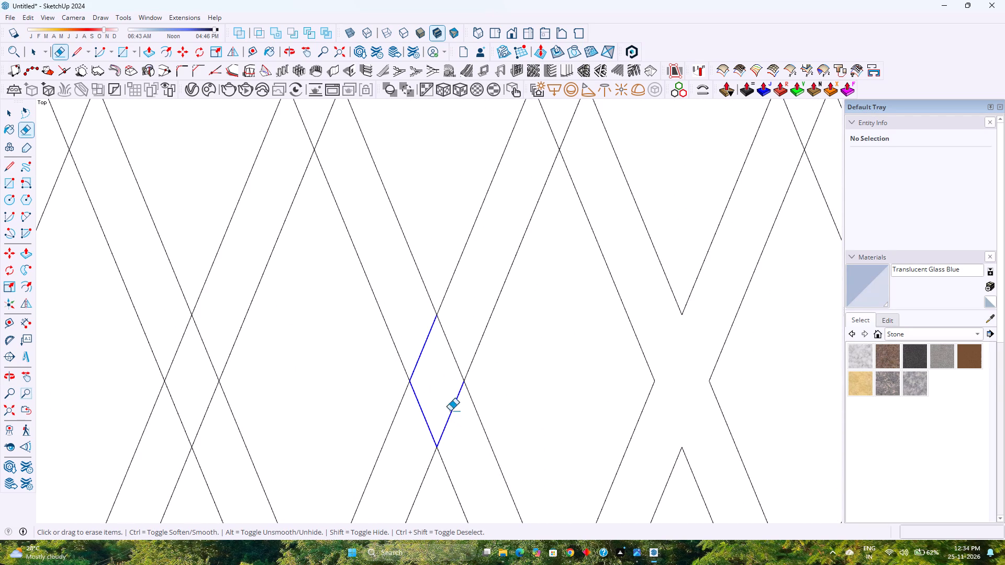
pyautogui.moveTo(450, 411); pyautogui.dragTo(455, 335)
# Erase the overlap diamonds at the fourteenth and fifteenth crossings from the right in the third-lowest row.
pyautogui.scroll(-13, 456, 335)
pyautogui.scroll(3, 332, 349)
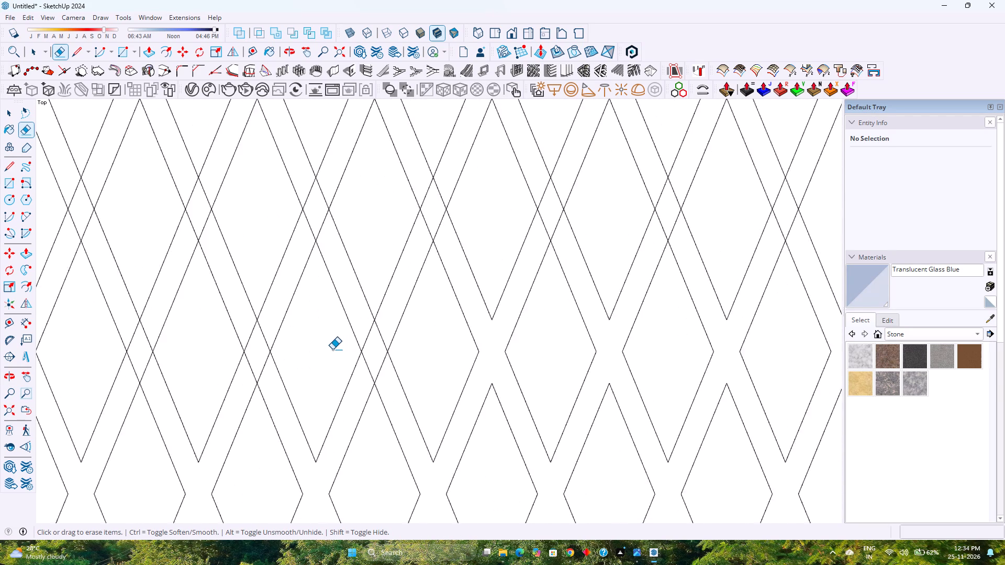
pyautogui.scroll(9, 332, 349)
pyautogui.moveTo(400, 310); pyautogui.dragTo(449, 335)
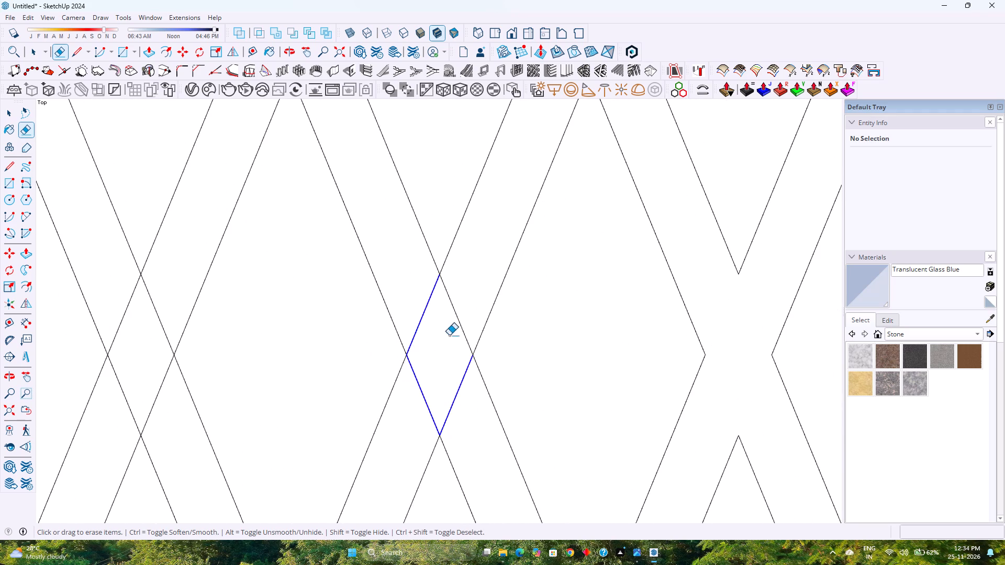
pyautogui.moveTo(449, 335); pyautogui.dragTo(460, 294)
pyautogui.scroll(-12, 469, 319)
pyautogui.scroll(5, 321, 325)
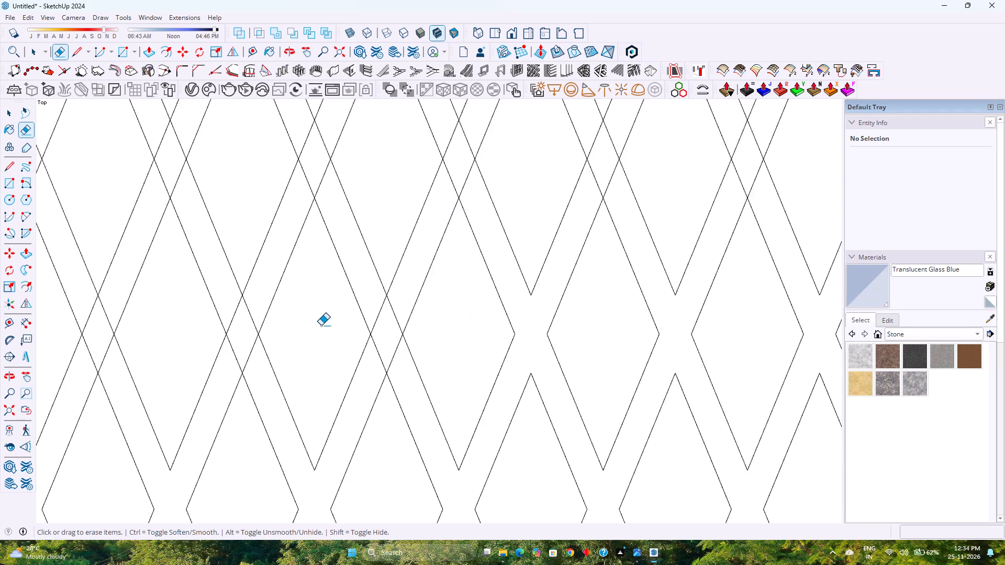
pyautogui.scroll(3, 321, 325)
pyautogui.moveTo(391, 303); pyautogui.dragTo(433, 293)
# Erase the overlap diamonds at the sixteenth and seventeenth crossings from the right in the third-lowest row.
pyautogui.scroll(-9, 426, 344)
pyautogui.scroll(9, 255, 354)
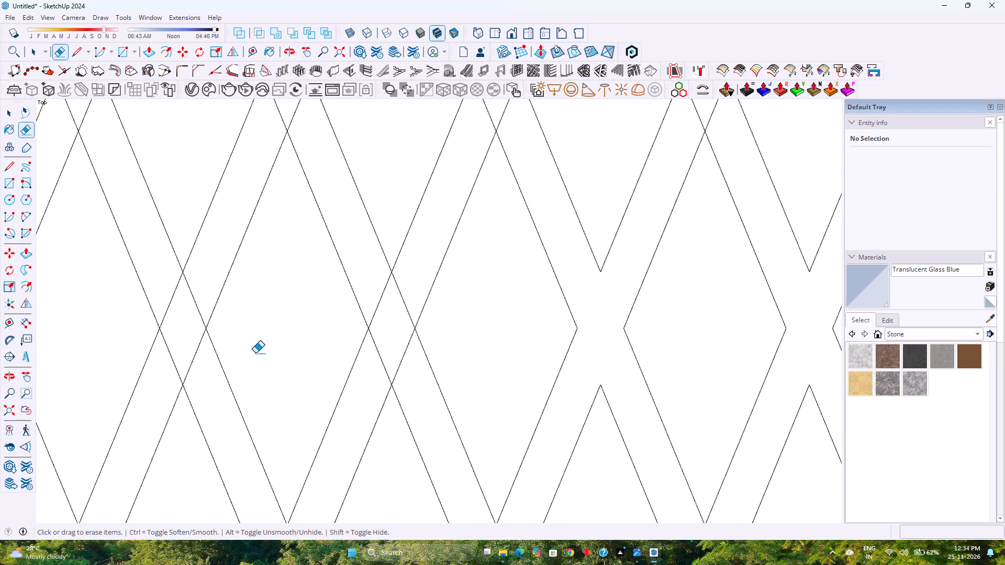
pyautogui.moveTo(383, 288); pyautogui.dragTo(394, 360)
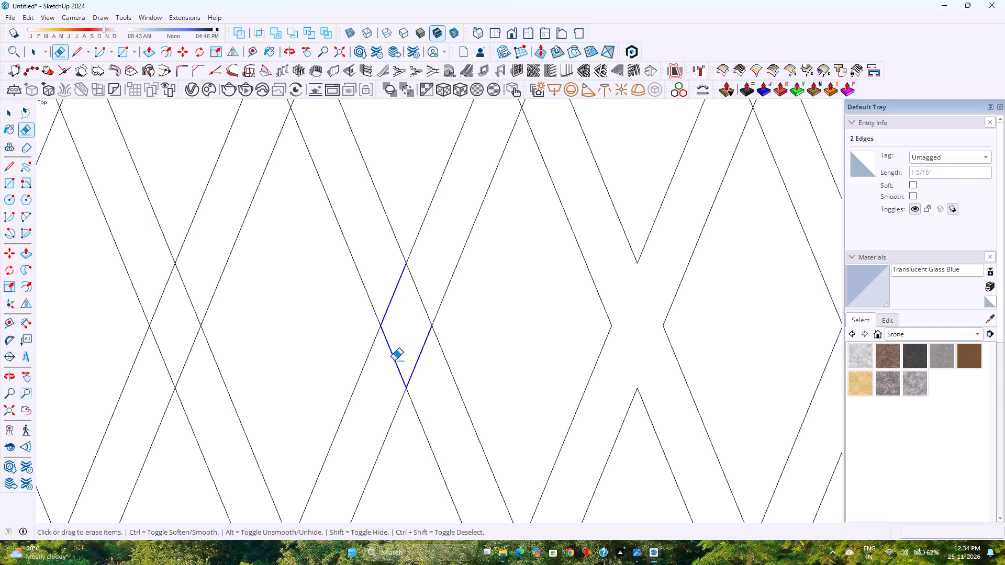
pyautogui.moveTo(394, 360); pyautogui.dragTo(431, 282)
pyautogui.scroll(-1, 238, 359)
pyautogui.scroll(3, 111, 326)
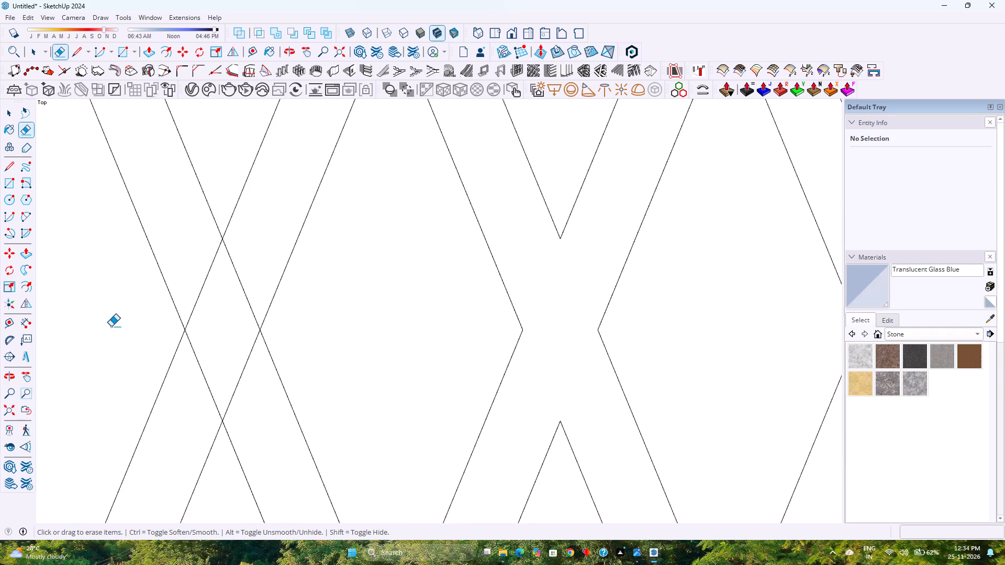
pyautogui.scroll(6, 111, 326)
pyautogui.moveTo(218, 269); pyautogui.dragTo(294, 272)
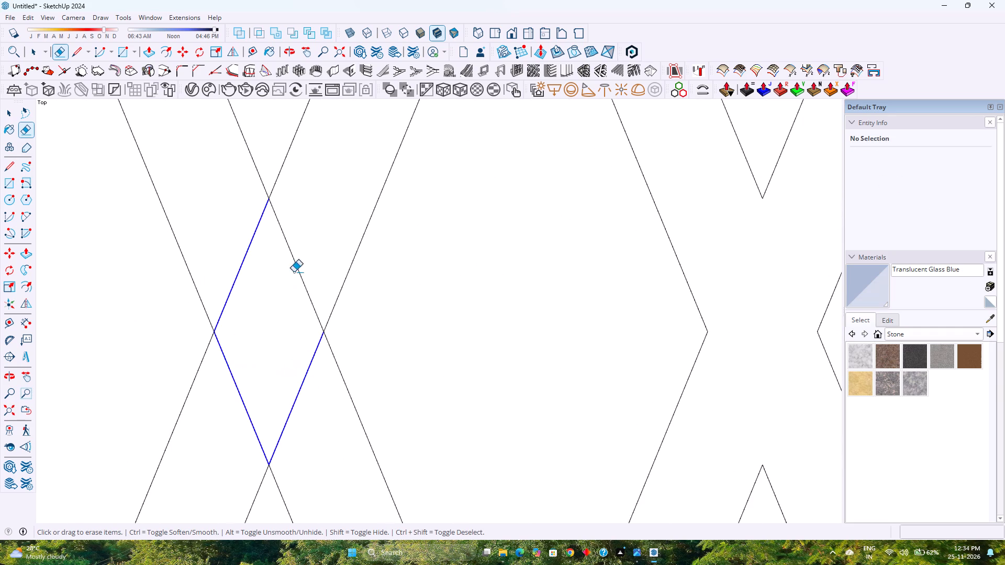
pyautogui.moveTo(294, 272); pyautogui.dragTo(307, 251)
# Erase the overlap edges at the last two crossings of the third-lowest row, beside the panel's left edge.
pyautogui.scroll(-19, 465, 332)
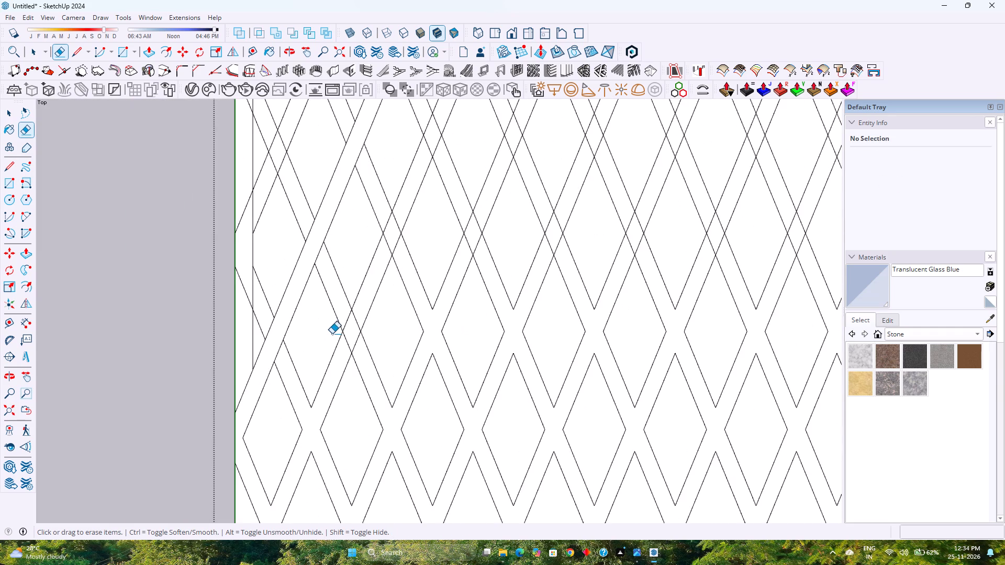
pyautogui.scroll(6, 331, 334)
pyautogui.moveTo(352, 295); pyautogui.dragTo(379, 356)
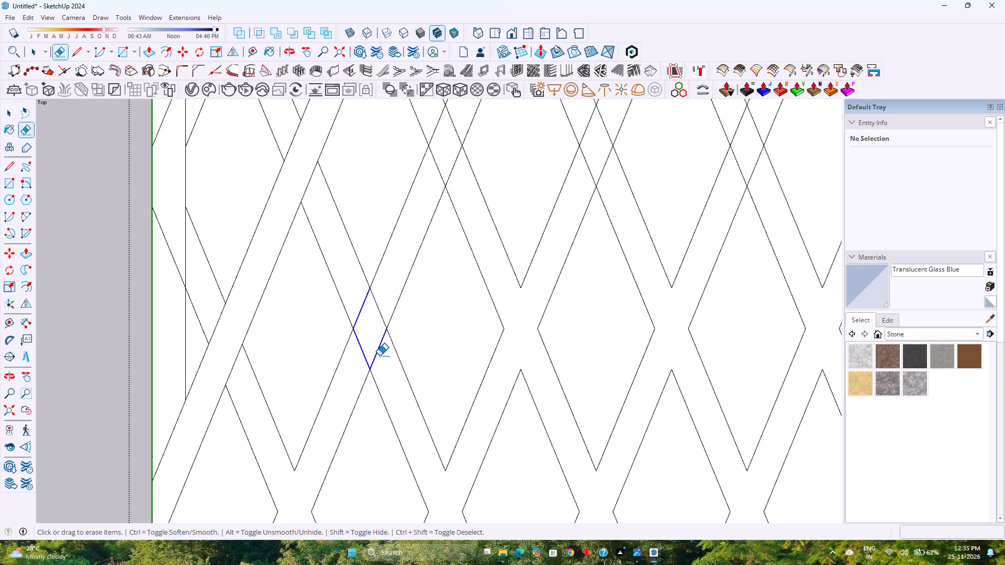
pyautogui.moveTo(379, 356); pyautogui.dragTo(378, 302)
pyautogui.moveTo(210, 319); pyautogui.dragTo(229, 358)
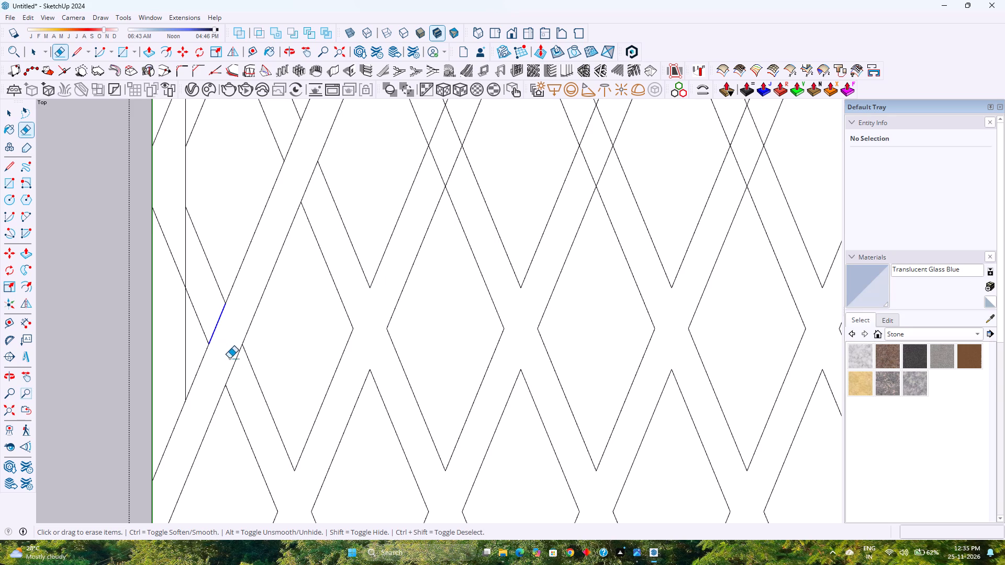
pyautogui.moveTo(229, 358); pyautogui.dragTo(237, 366)
pyautogui.scroll(-13, 239, 357)
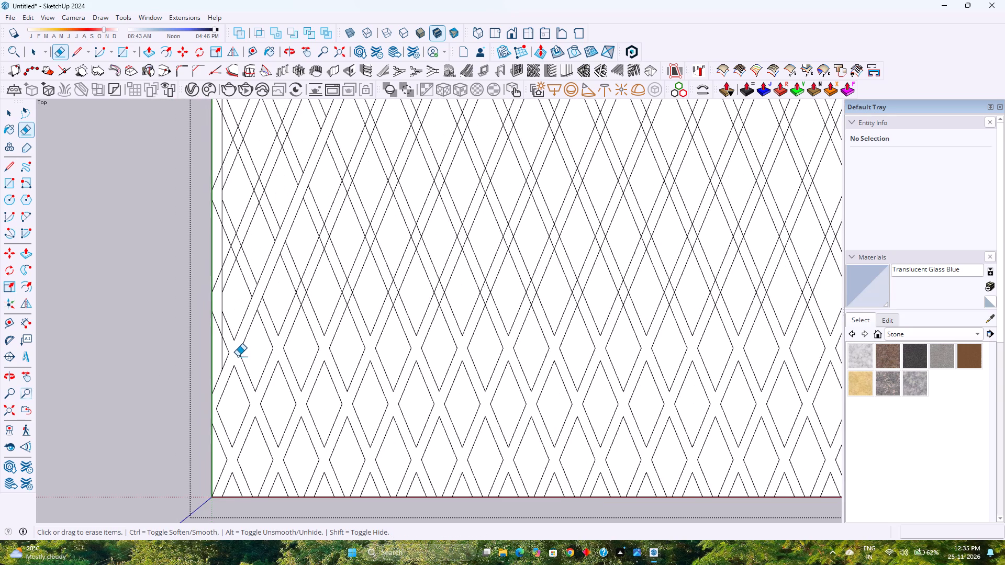
# Copy the row's leftmost full diamond face about 2 11/16" diagonally up into the cell at the panel's left edge, from its bottom vertex.
pyautogui.press('space')
pyautogui.click(254, 348)
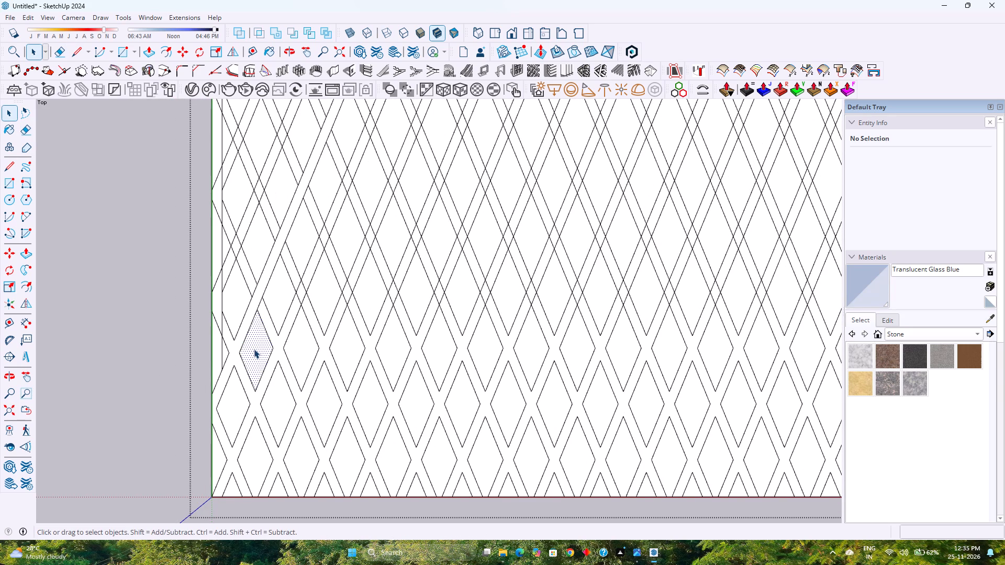
pyautogui.press('m')
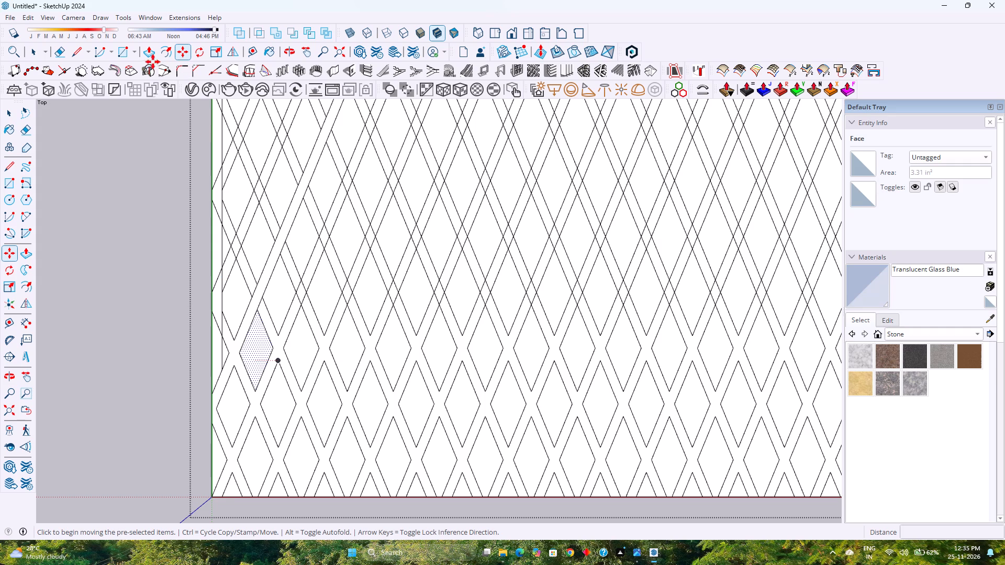
pyautogui.scroll(-3, 254, 380)
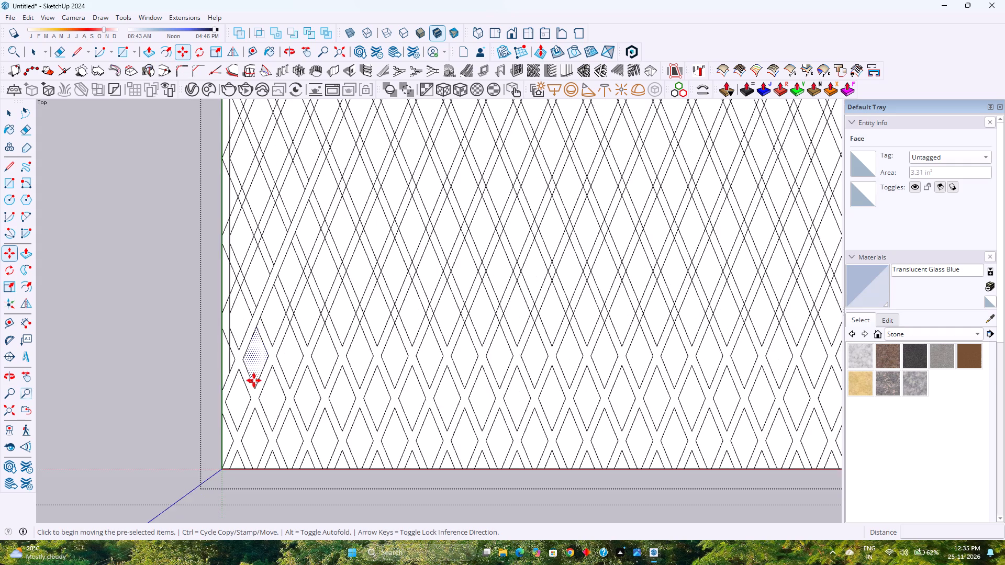
pyautogui.scroll(5, 250, 384)
pyautogui.keyDown('shift'); pyautogui.moveTo(250, 386); pyautogui.dragTo(340, 428, button='middle'); pyautogui.keyUp('shift')
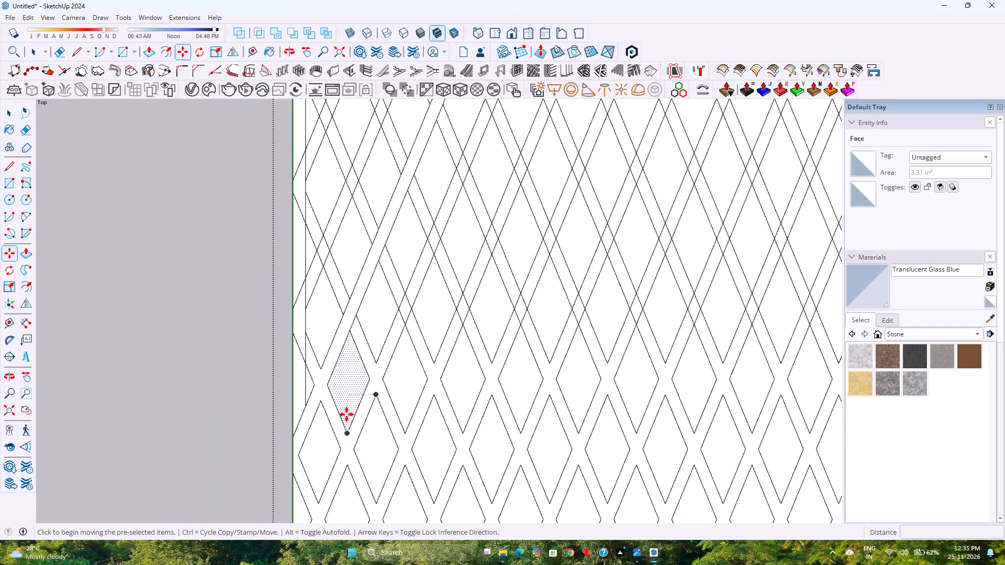
pyautogui.click(348, 435)
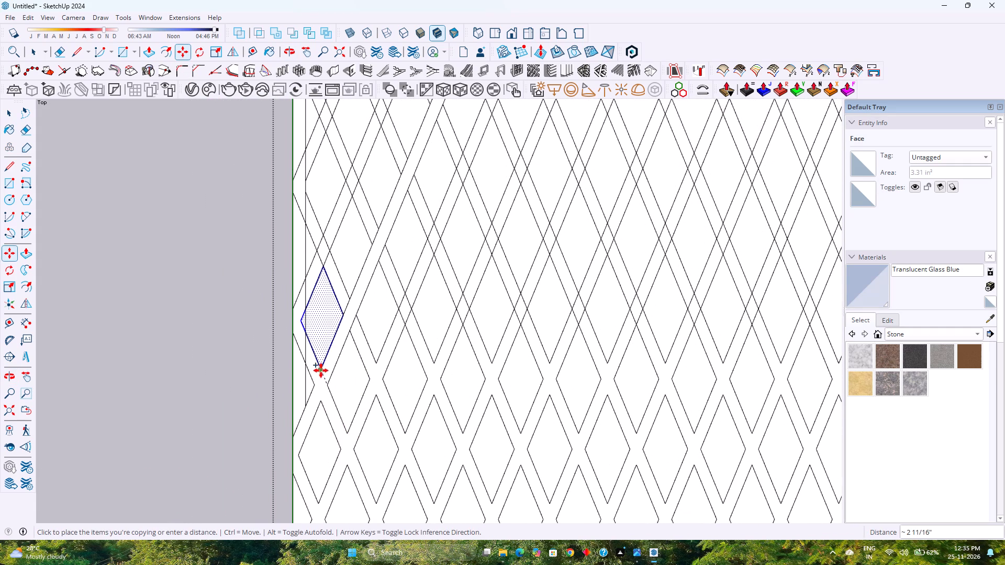
pyautogui.click(321, 366)
# Copy the placed diamond about 5 1/4" up the panel's left edge, snapping its bottom vertex to the crossing's endpoint.
pyautogui.click(321, 370)
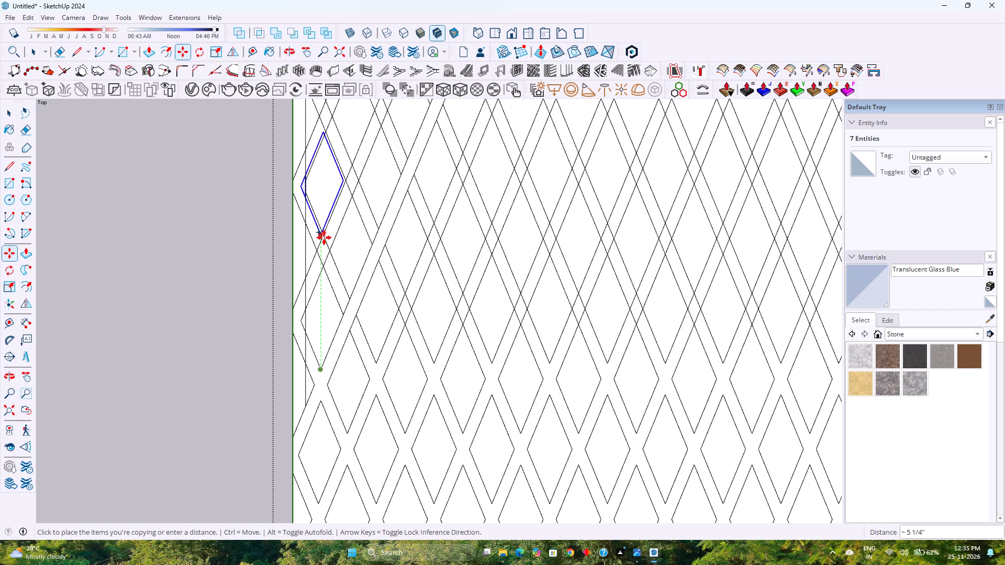
pyautogui.scroll(7, 323, 236)
pyautogui.keyDown('shift'); pyautogui.moveTo(330, 238); pyautogui.dragTo(406, 329, button='middle'); pyautogui.keyUp('shift')
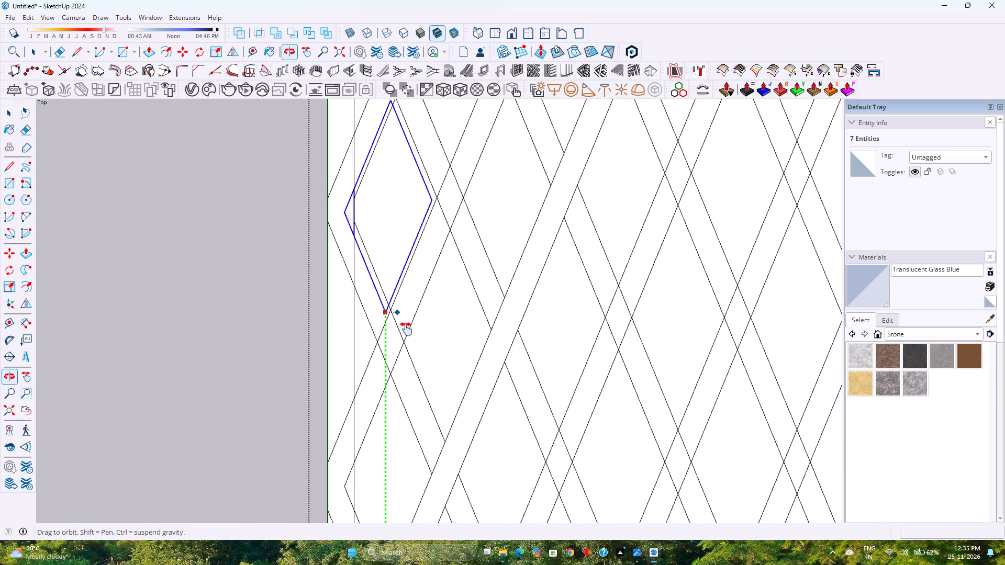
pyautogui.keyDown('shift'); pyautogui.moveTo(406, 329); pyautogui.dragTo(410, 338, button='middle'); pyautogui.keyUp('shift')
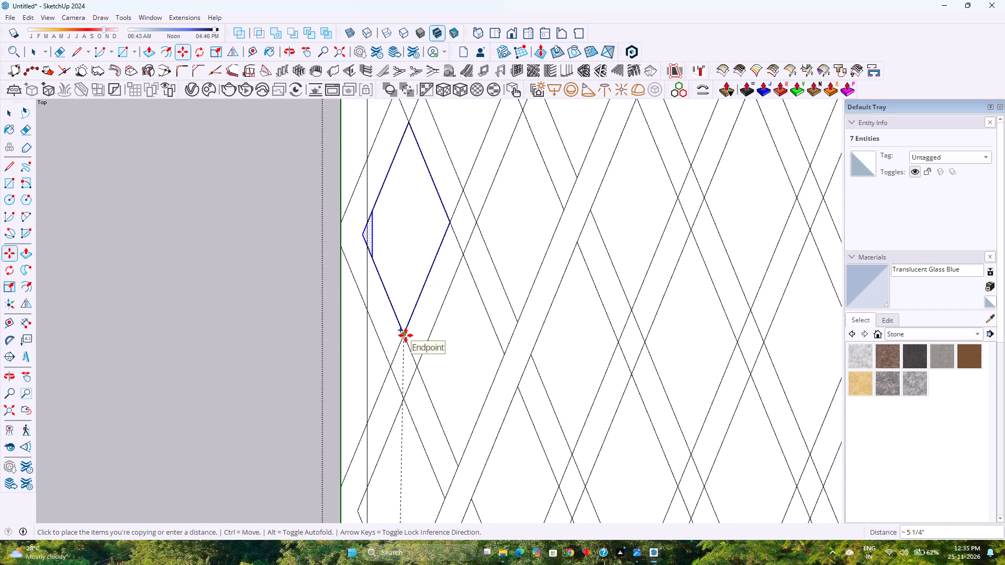
pyautogui.press('Up')
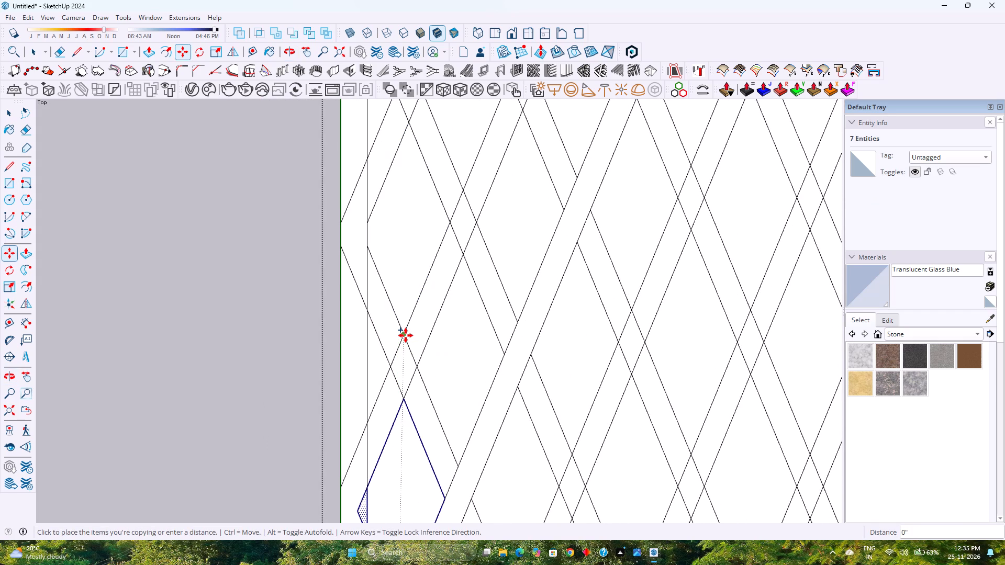
pyautogui.scroll(-9, 406, 335)
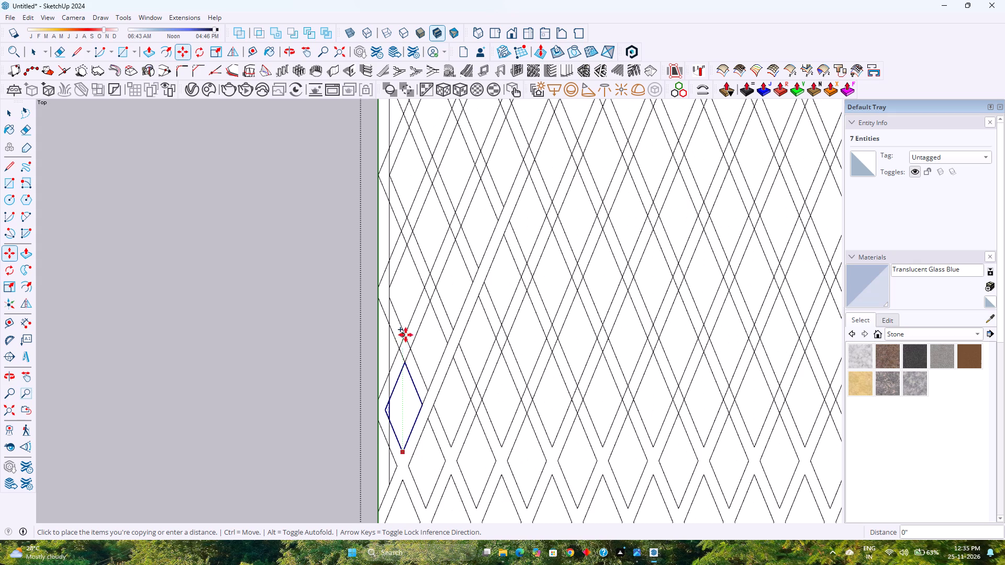
pyautogui.scroll(-4, 409, 367)
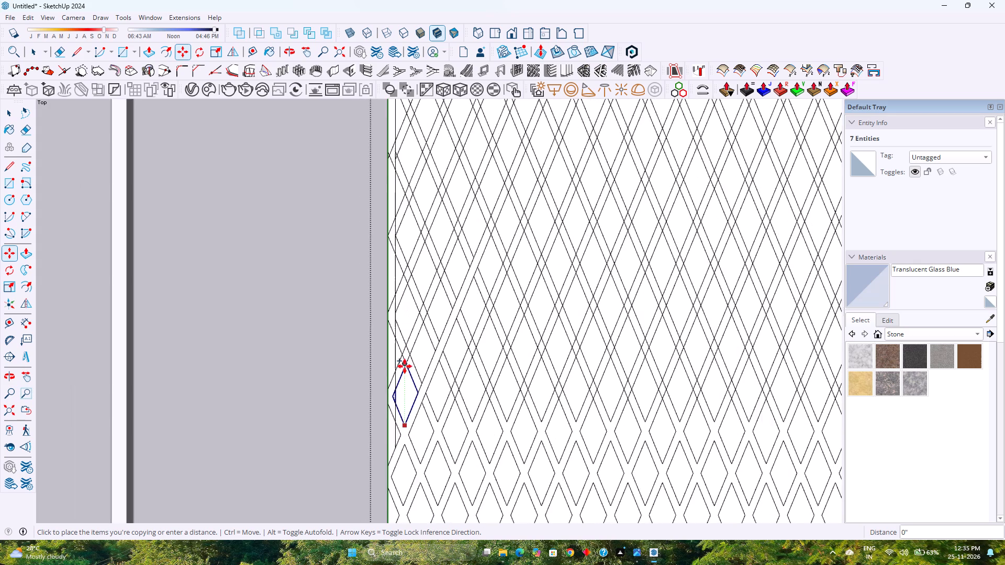
pyautogui.scroll(-9, 405, 351)
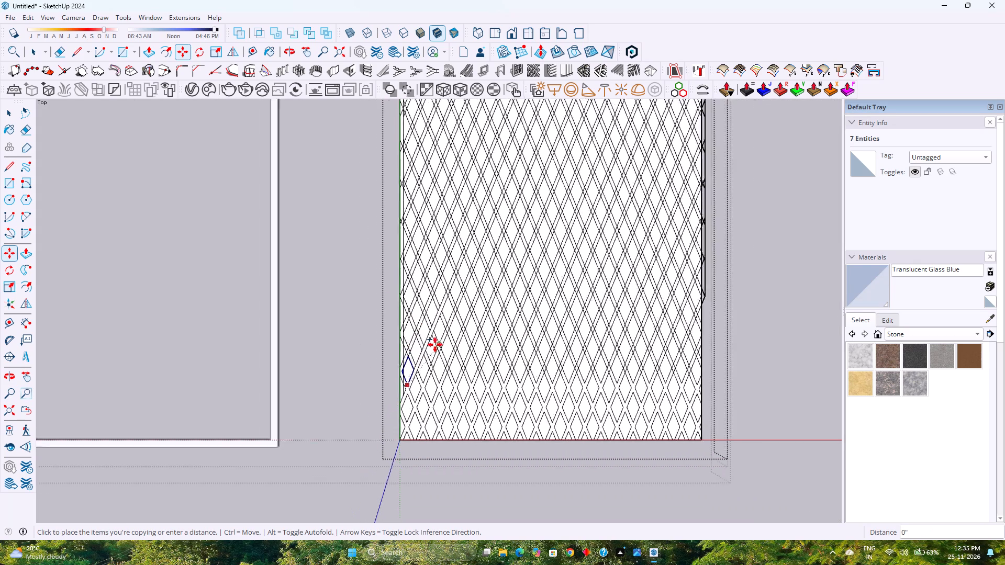
pyautogui.scroll(-2, 435, 345)
pyautogui.press('Left')
pyautogui.scroll(7, 415, 333)
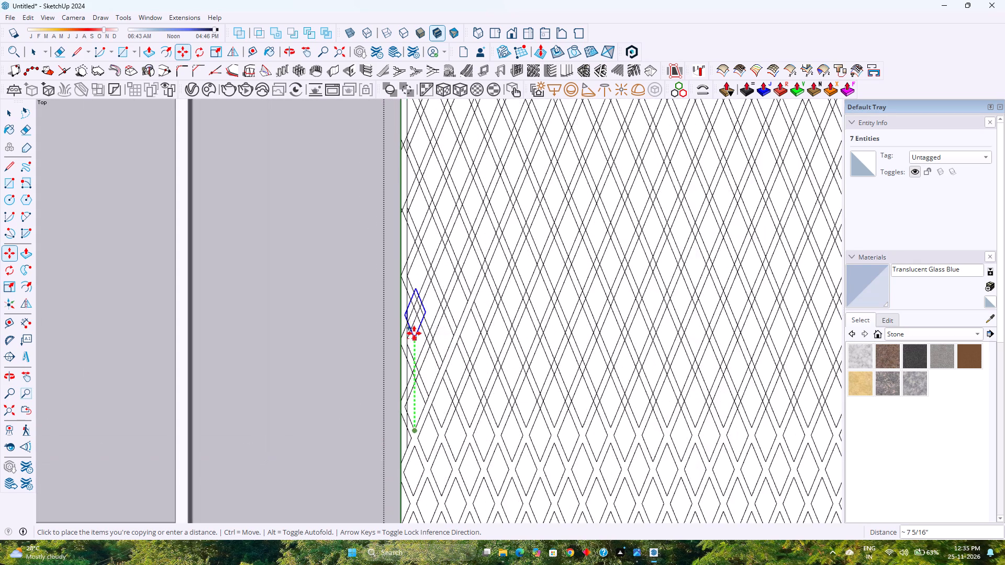
pyautogui.scroll(12, 414, 333)
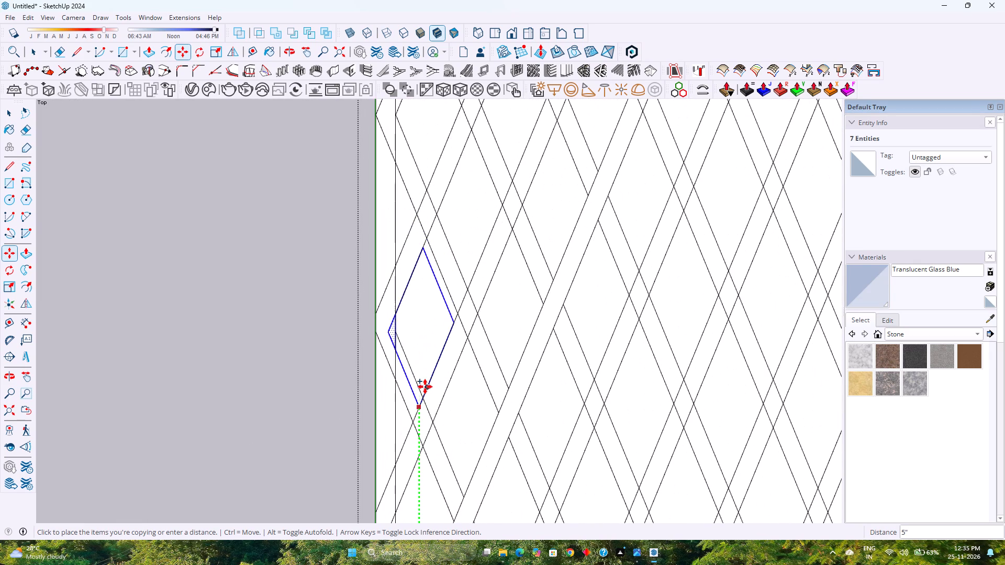
pyautogui.scroll(8, 422, 406)
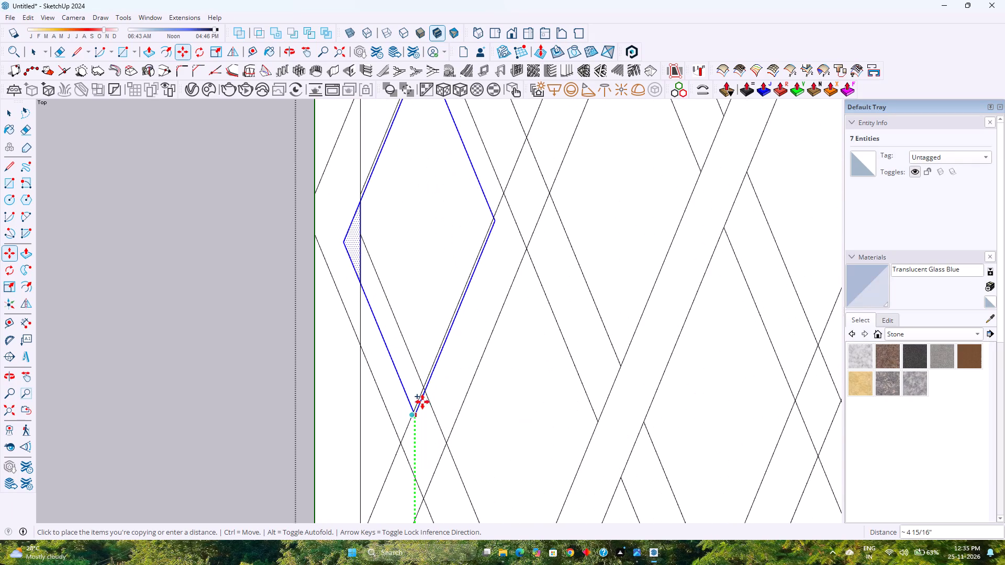
pyautogui.press('Left')
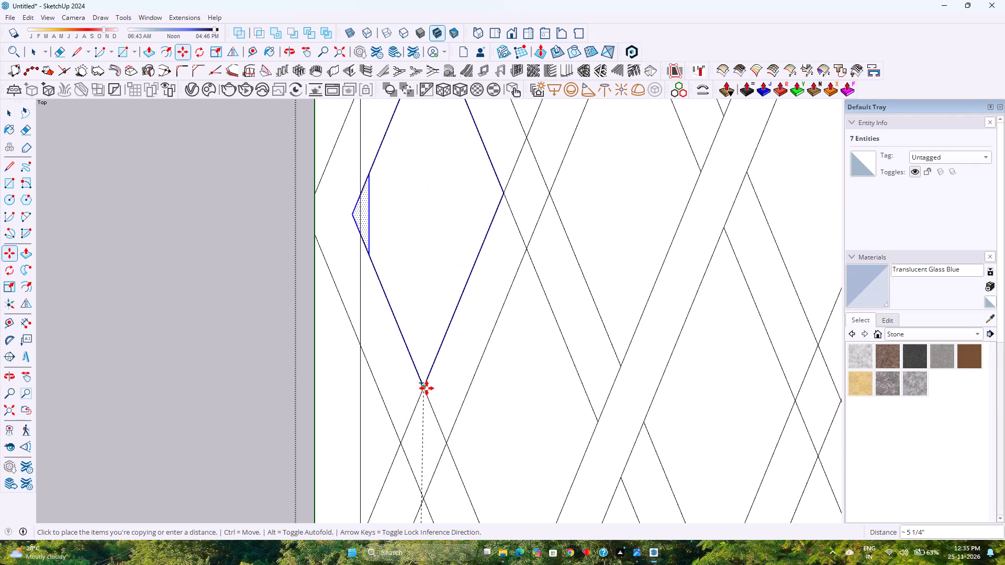
pyautogui.click(427, 388)
# Copy the diamond another 5 1/4" or so up the panel's left edge, snapping to the next crossing's endpoint.
pyautogui.scroll(-4, 427, 388)
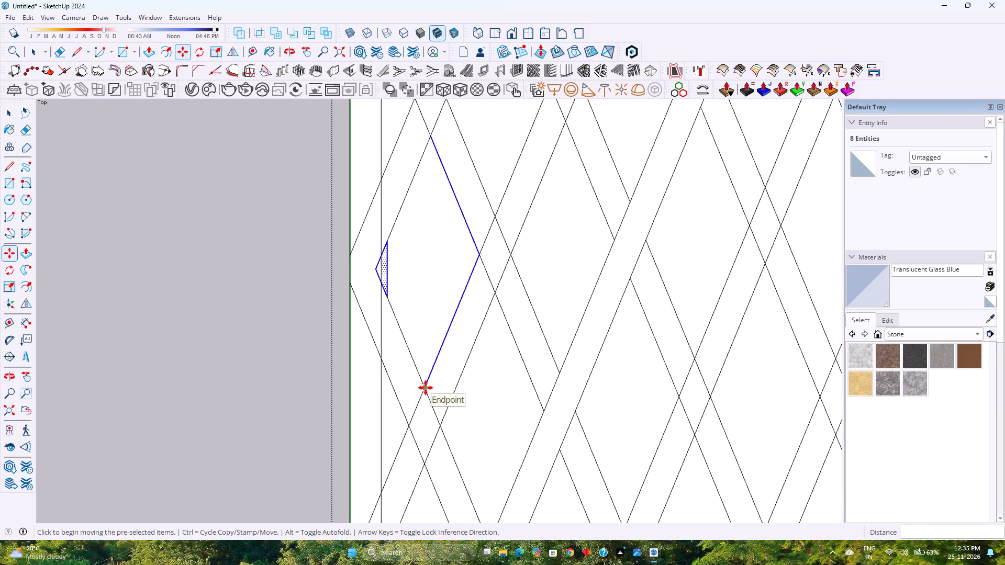
pyautogui.click(426, 388)
pyautogui.scroll(-12, 425, 356)
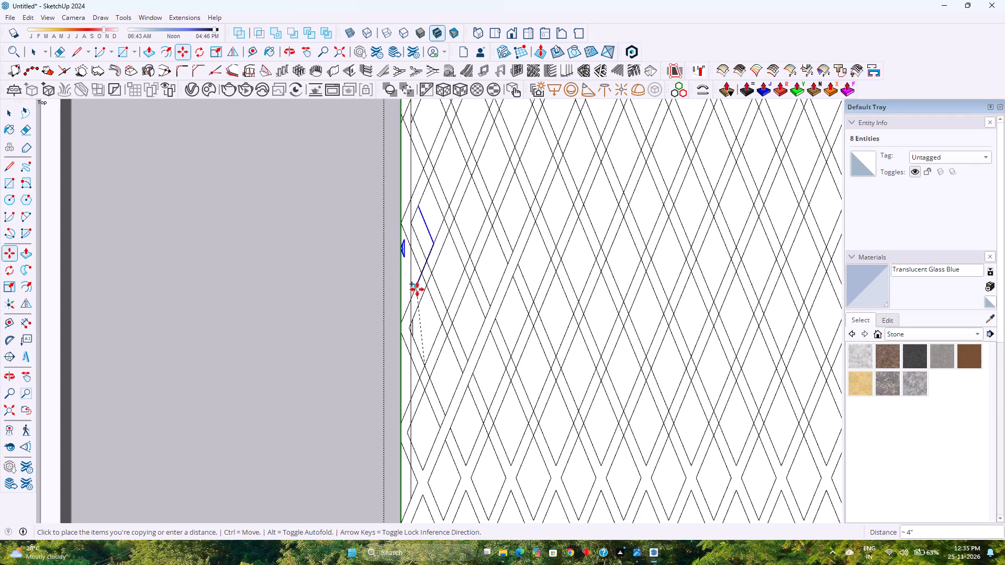
pyautogui.scroll(5, 428, 283)
pyautogui.keyDown('shift'); pyautogui.moveTo(427, 285); pyautogui.dragTo(437, 405, button='middle'); pyautogui.keyUp('shift')
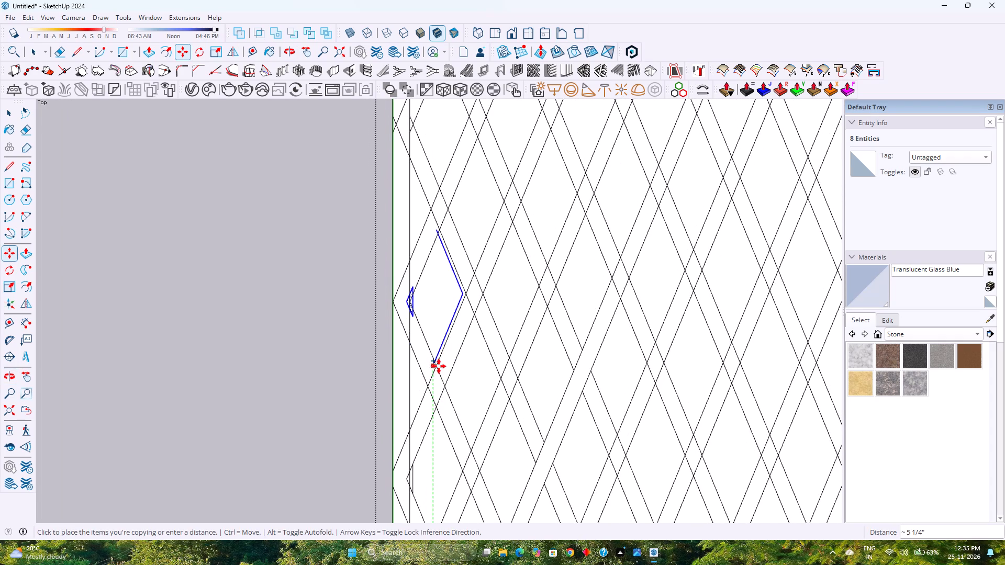
pyautogui.scroll(12, 438, 367)
pyautogui.click(433, 362)
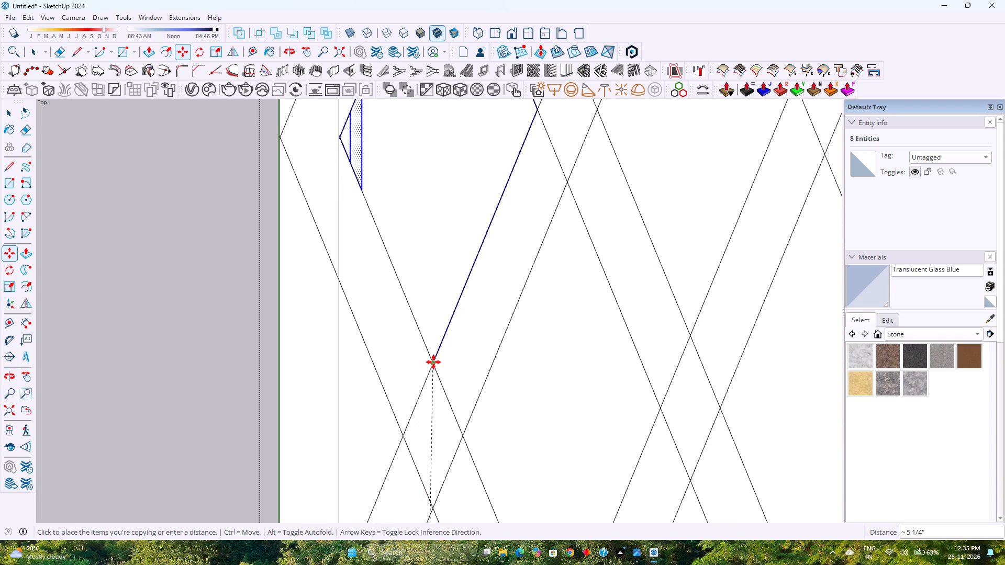
# Erase the short stray vertical edges inside the topmost copied diamond at the panel's left edge.
pyautogui.scroll(-17, 435, 378)
pyautogui.press('space')
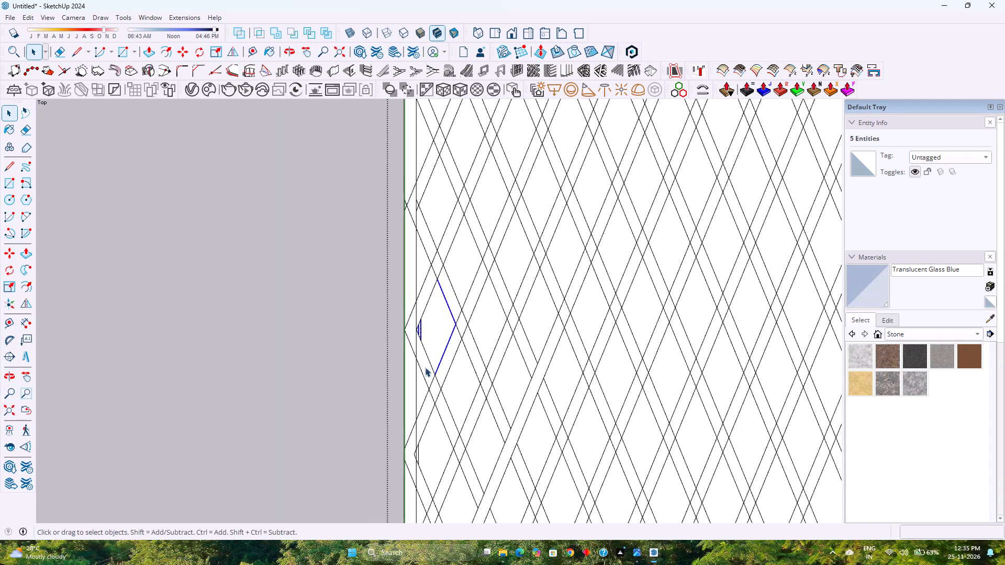
pyautogui.scroll(13, 423, 346)
pyautogui.click(417, 320)
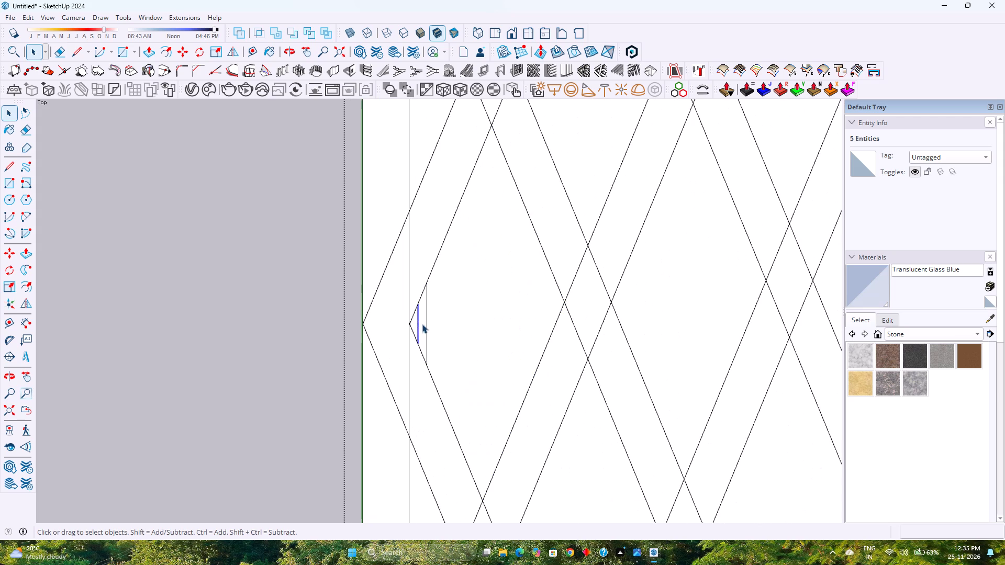
pyautogui.scroll(-10, 432, 325)
pyautogui.press('e')
pyautogui.scroll(4, 427, 318)
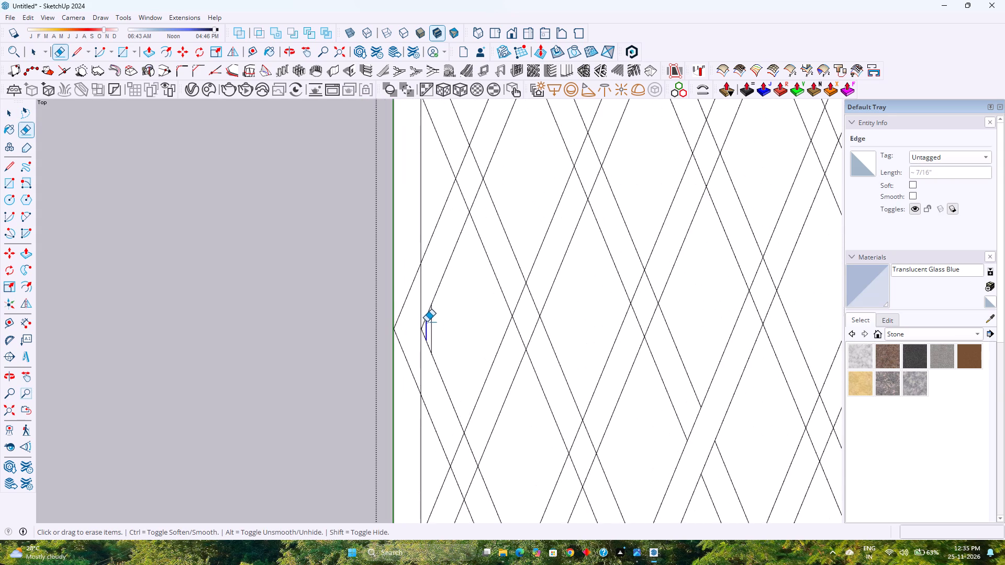
pyautogui.scroll(6, 427, 322)
pyautogui.click(425, 330)
pyautogui.moveTo(432, 324); pyautogui.dragTo(434, 323)
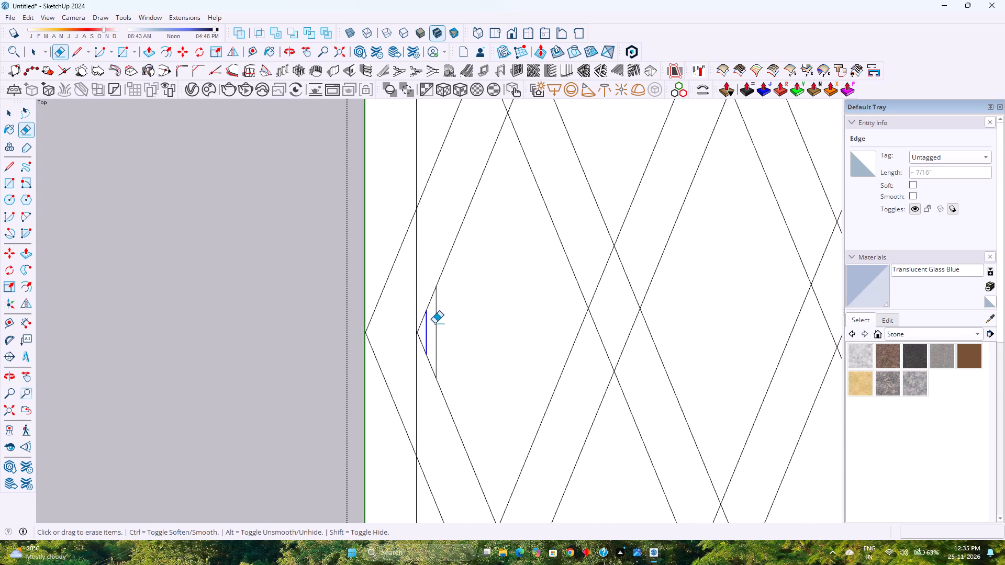
pyautogui.moveTo(434, 323); pyautogui.dragTo(438, 322)
pyautogui.moveTo(432, 325); pyautogui.dragTo(426, 330)
pyautogui.scroll(-6, 452, 323)
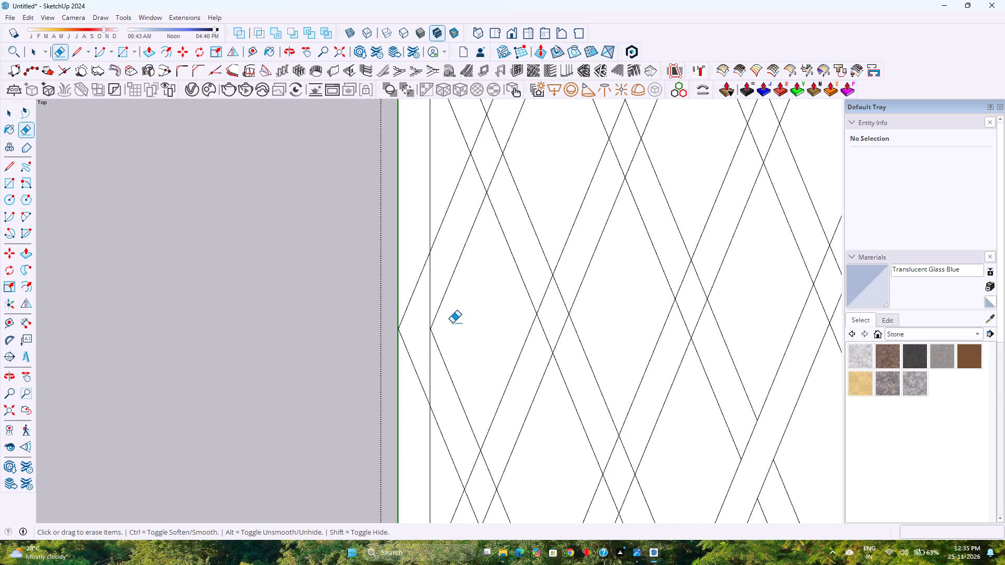
# Erase the stray vertical edge pieces crossing the diamonds and strips along the upper part of the lattice panel's left edge.
pyautogui.scroll(-11, 452, 323)
pyautogui.scroll(11, 445, 439)
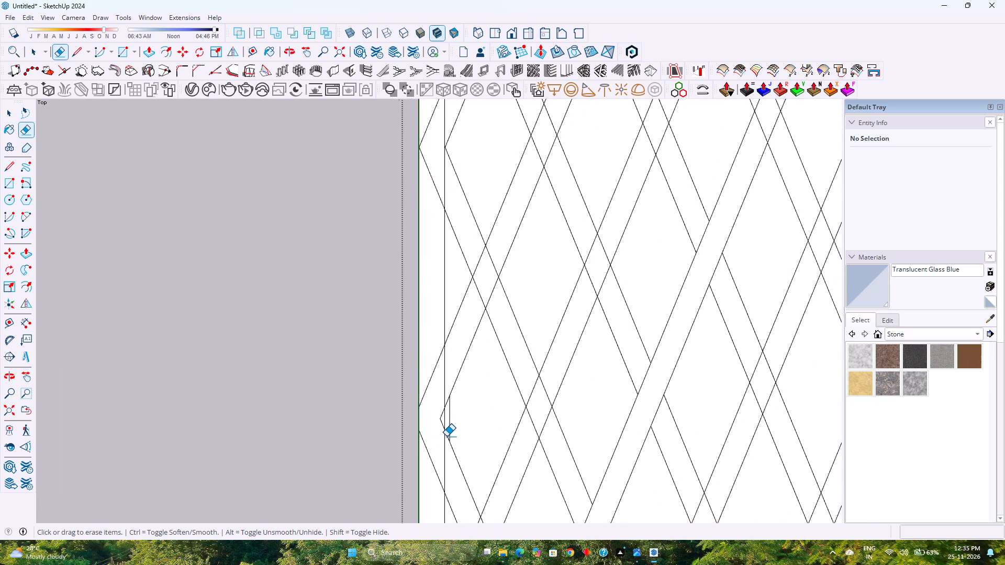
pyautogui.scroll(7, 446, 436)
pyautogui.moveTo(453, 413); pyautogui.dragTo(437, 404)
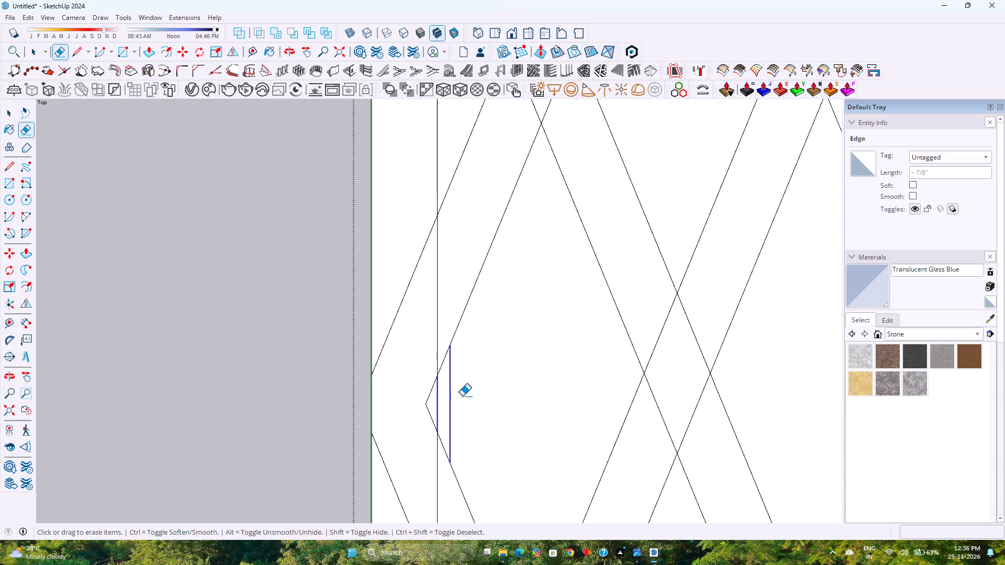
pyautogui.scroll(-19, 467, 393)
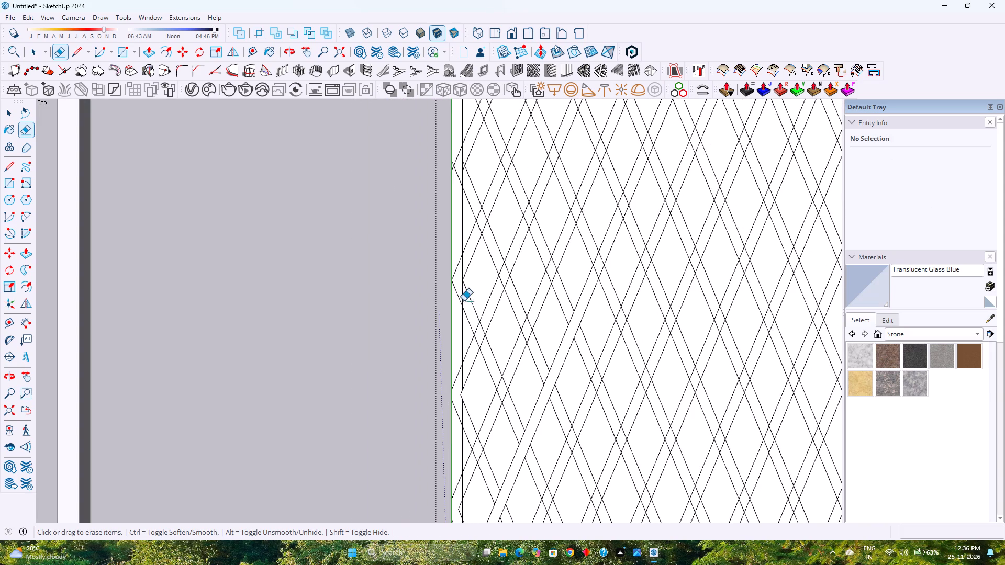
pyautogui.scroll(6, 464, 269)
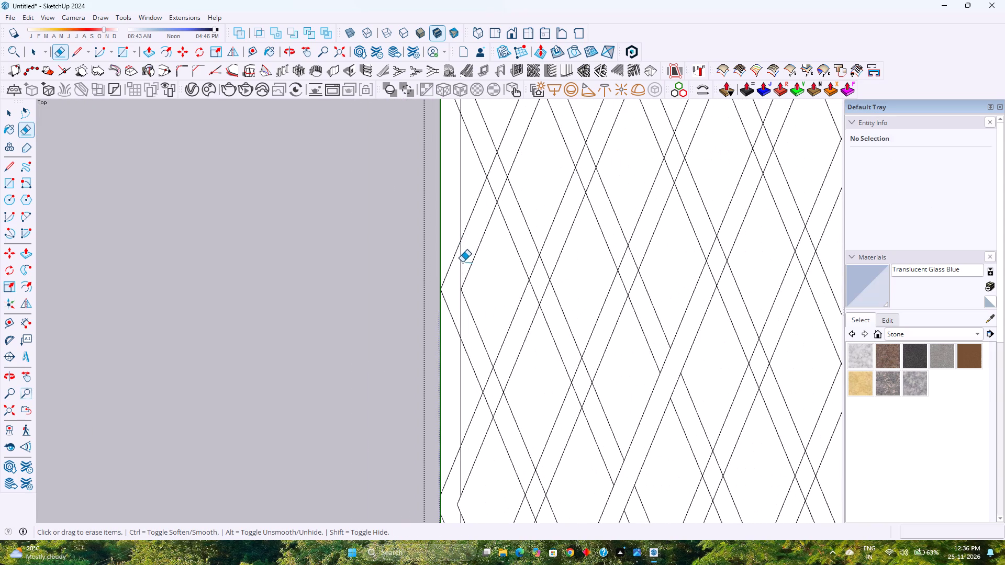
pyautogui.click(462, 262)
pyautogui.click(461, 308)
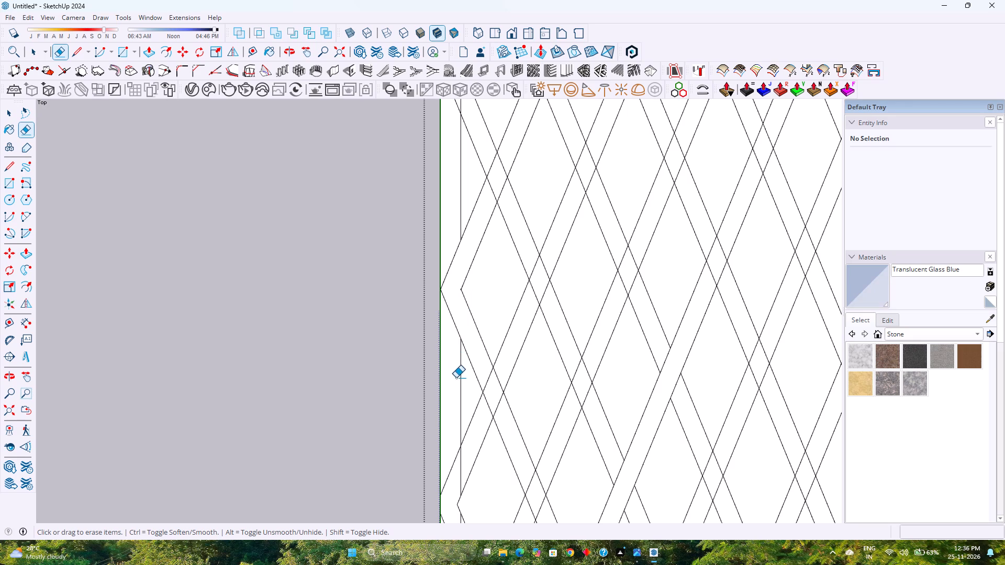
pyautogui.click(460, 381)
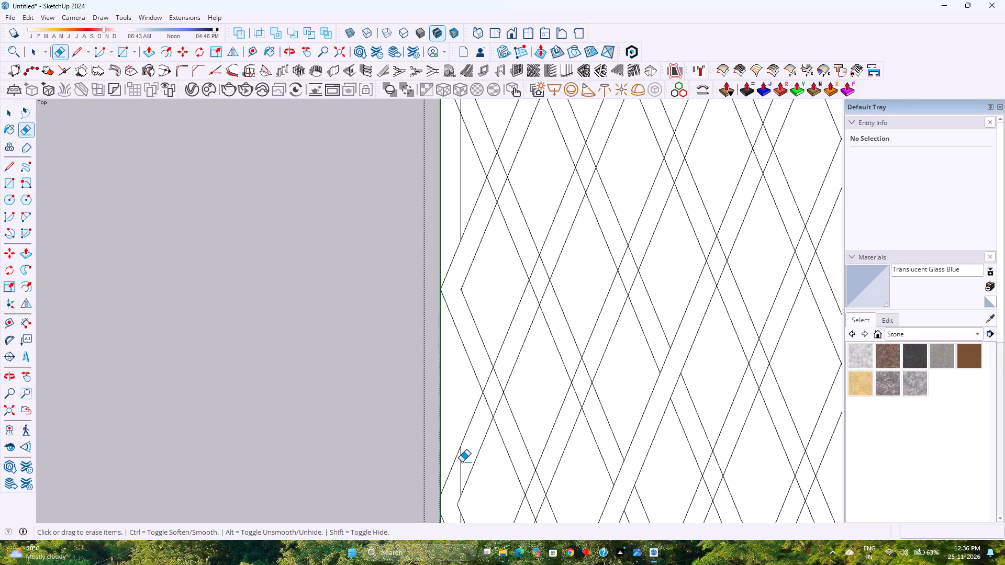
pyautogui.click(462, 462)
# Erase the remaining vertical edge pieces through the lower copied diamonds and strips along the lattice panel's left edge.
pyautogui.scroll(-14, 483, 381)
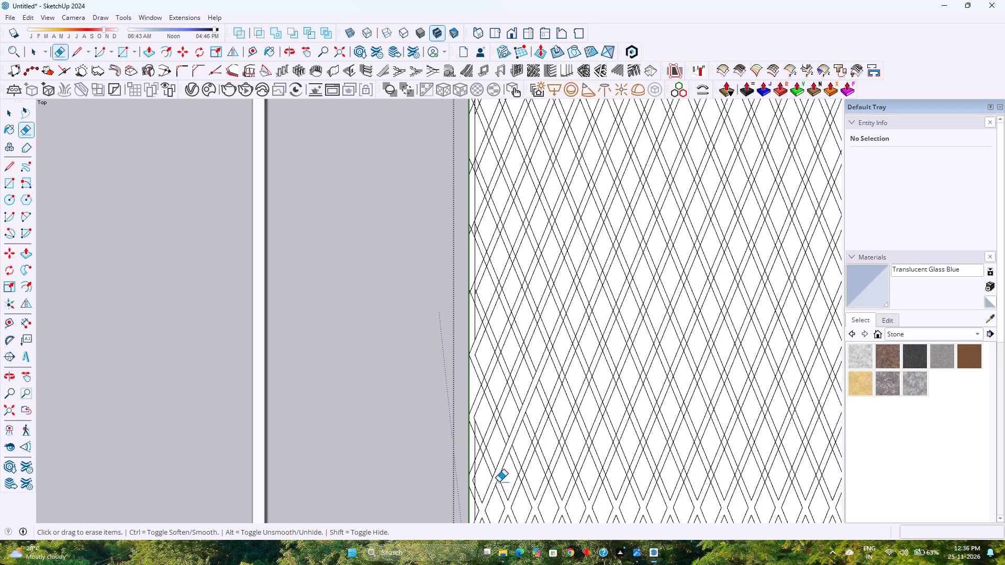
pyautogui.keyDown('shift'); pyautogui.moveTo(488, 471); pyautogui.dragTo(481, 342, button='middle'); pyautogui.keyUp('shift')
pyautogui.keyDown('shift'); pyautogui.middleClick(481, 342); pyautogui.keyUp('shift')
pyautogui.scroll(5, 478, 376)
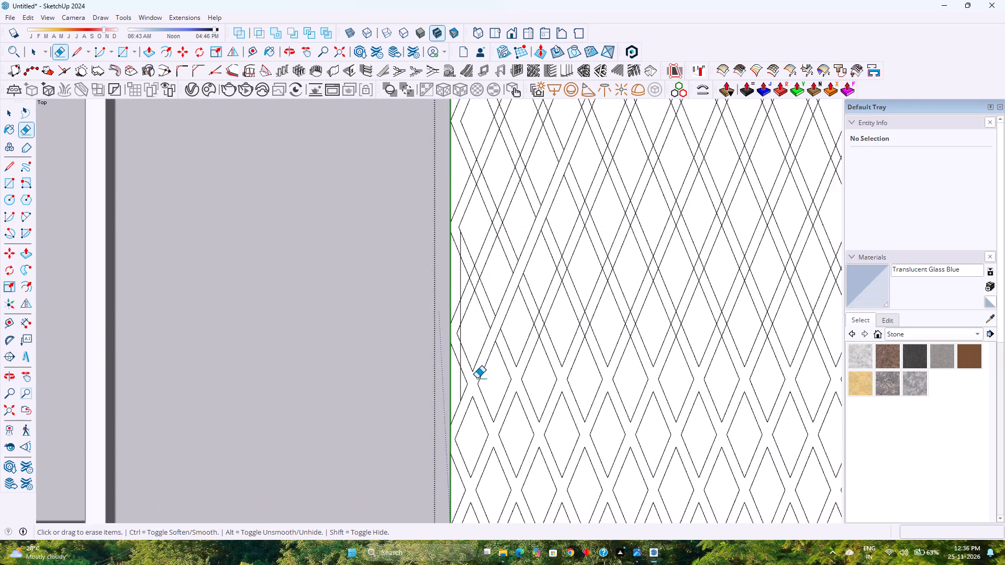
pyautogui.scroll(2, 477, 378)
pyautogui.click(456, 350)
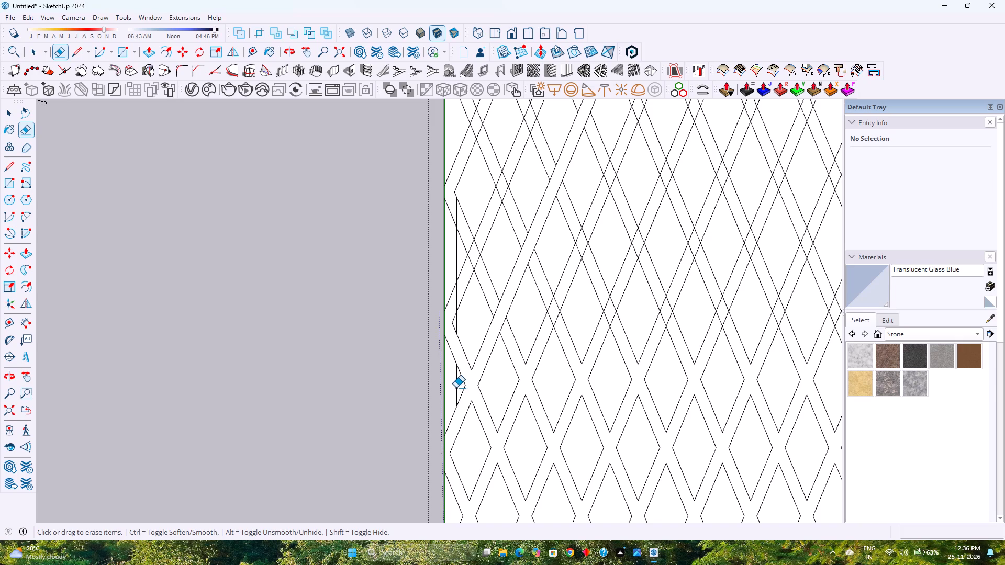
pyautogui.click(456, 388)
pyautogui.click(456, 324)
pyautogui.click(456, 258)
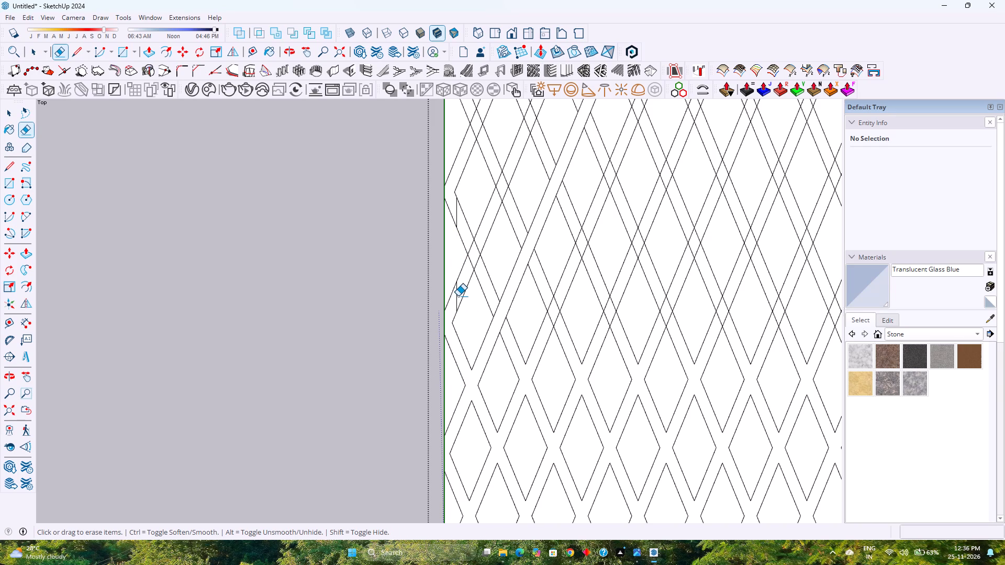
pyautogui.click(458, 296)
pyautogui.click(456, 213)
# Erase the short overlapping edges inside the two leftmost uncleaned strip crossings above the finished rows and the crossing diagonally above them at the left edge.
pyautogui.click(496, 311)
pyautogui.click(503, 326)
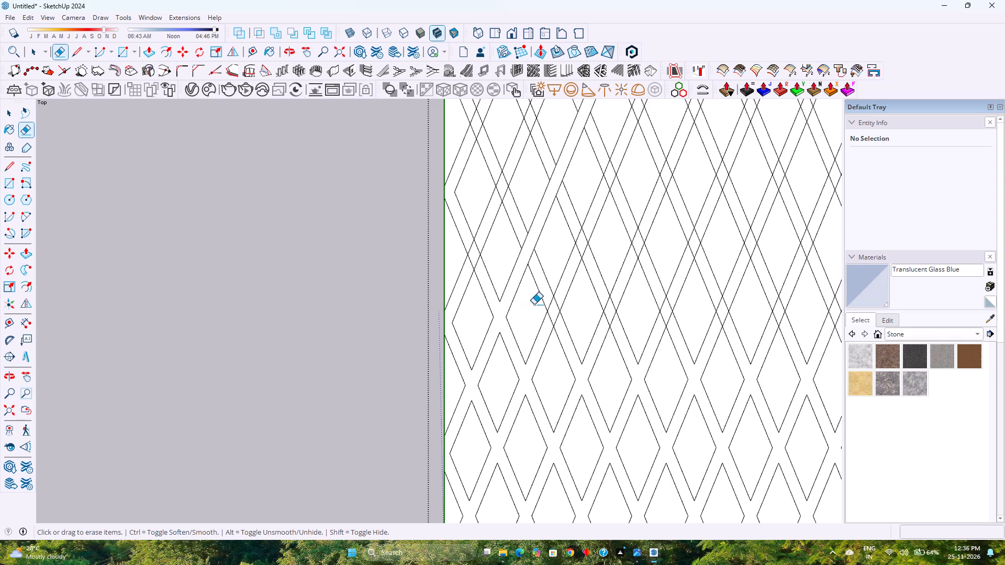
pyautogui.click(551, 305)
pyautogui.click(555, 319)
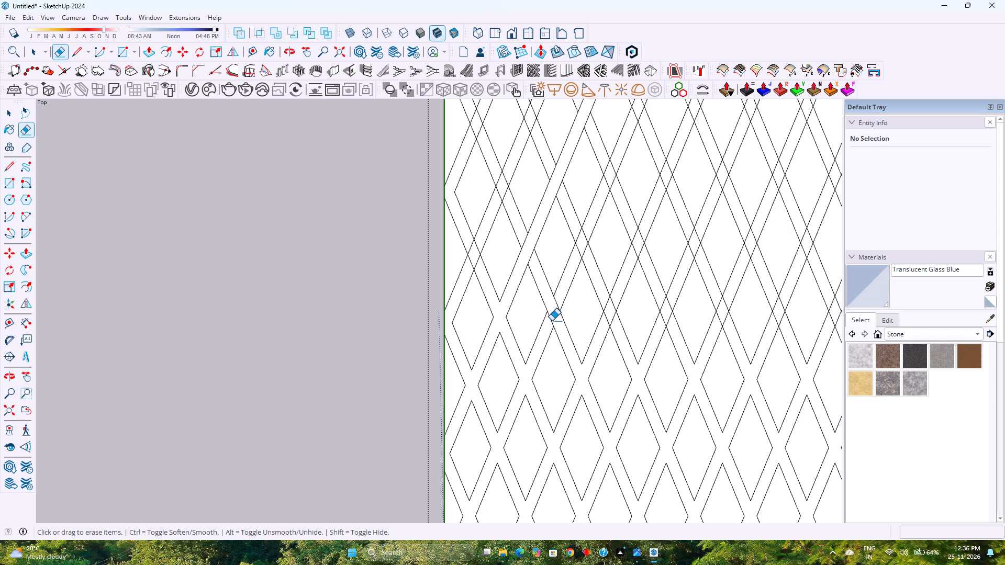
pyautogui.click(550, 321)
pyautogui.click(558, 302)
pyautogui.scroll(-1, 551, 335)
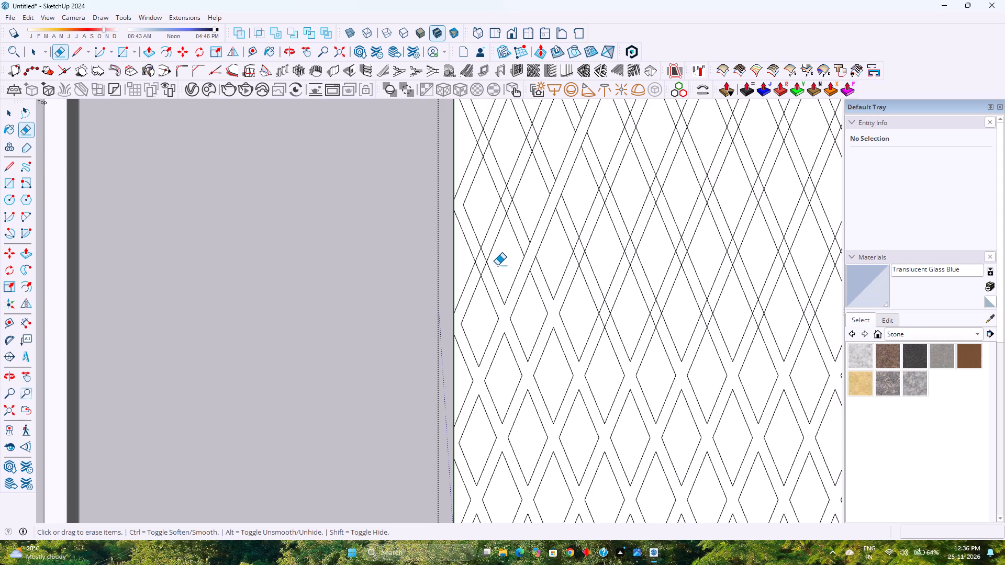
pyautogui.scroll(3, 480, 260)
pyautogui.moveTo(472, 252); pyautogui.dragTo(487, 274)
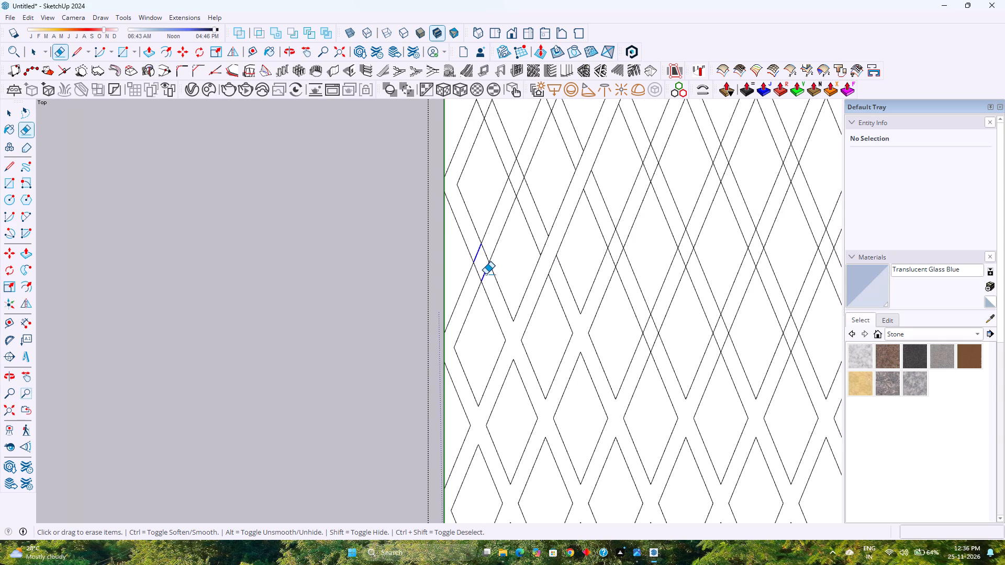
pyautogui.moveTo(476, 275); pyautogui.dragTo(488, 253)
# Erase the short overlapping edges inside the next three strip crossings to the right along the same lattice row.
pyautogui.scroll(-4, 431, 342)
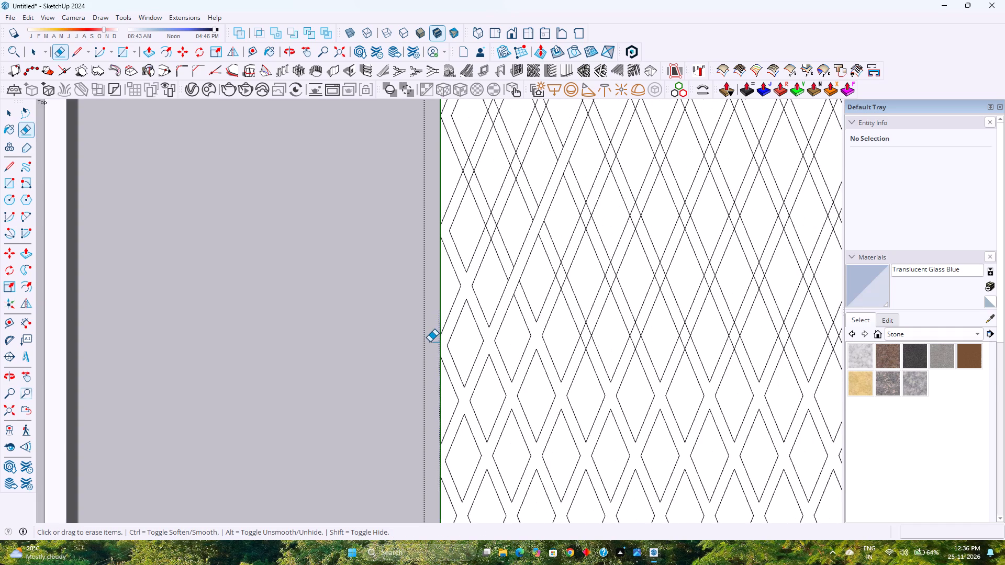
pyautogui.scroll(-2, 433, 341)
pyautogui.scroll(1, 569, 356)
pyautogui.keyDown('shift'); pyautogui.moveTo(568, 356); pyautogui.dragTo(447, 375, button='middle'); pyautogui.keyUp('shift')
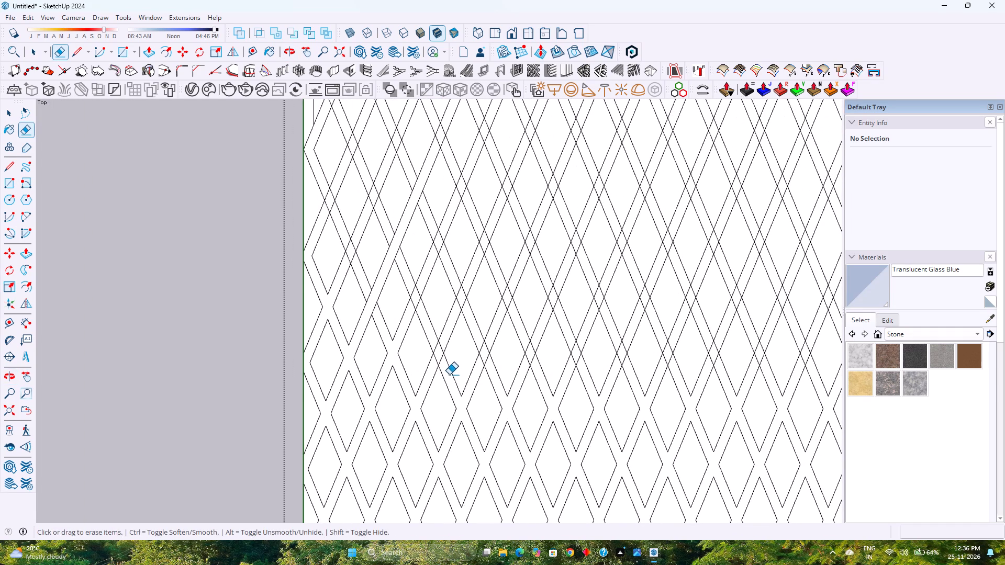
pyautogui.scroll(3, 451, 312)
pyautogui.scroll(3, 437, 370)
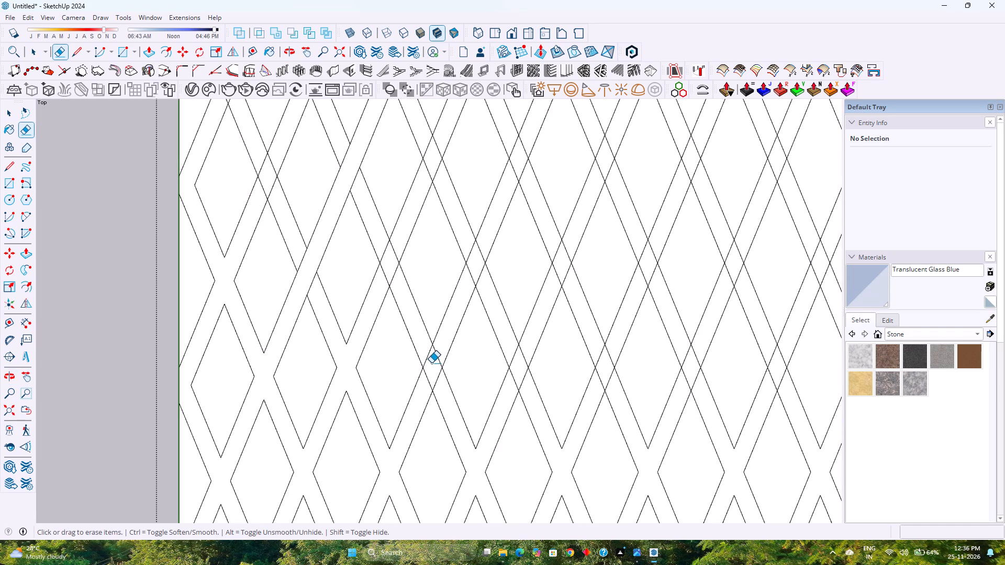
pyautogui.moveTo(428, 354); pyautogui.dragTo(438, 383)
pyautogui.moveTo(426, 386); pyautogui.dragTo(442, 352)
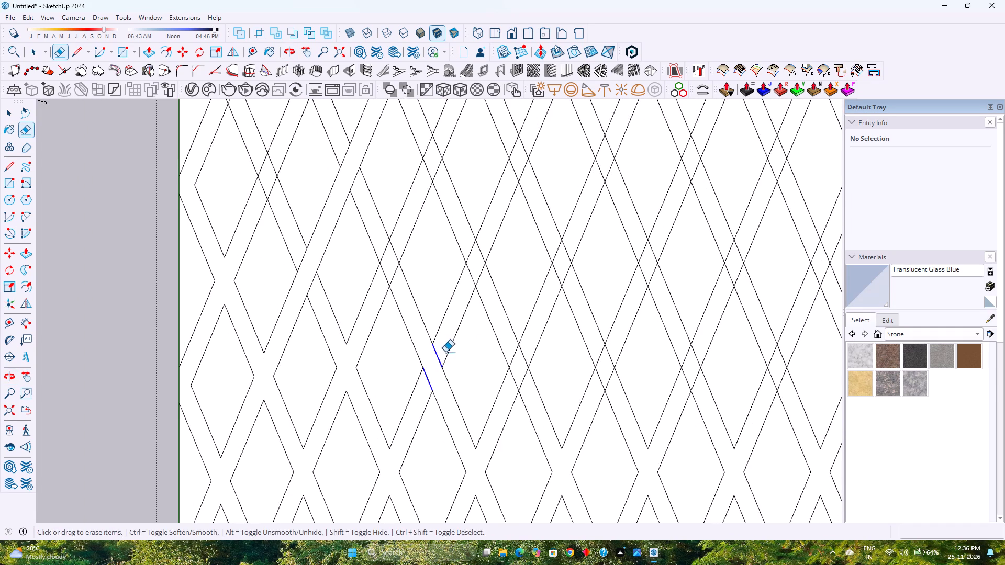
pyautogui.moveTo(509, 351); pyautogui.dragTo(523, 383)
pyautogui.moveTo(509, 383); pyautogui.dragTo(522, 357)
pyautogui.moveTo(599, 356); pyautogui.dragTo(612, 383)
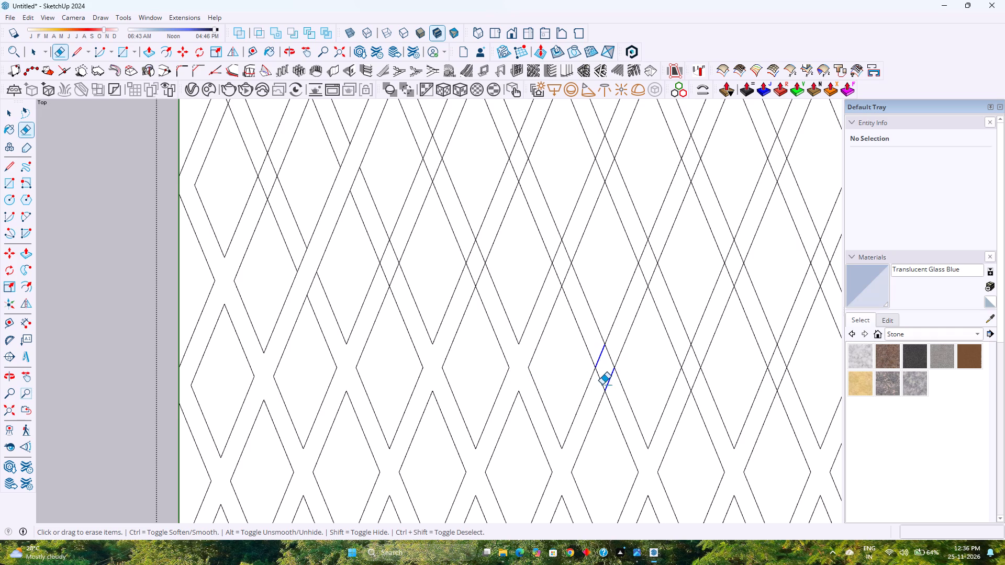
pyautogui.moveTo(601, 385); pyautogui.dragTo(611, 359)
# Clear the overlapping edges from three more strip crossings, continuing rightward along the same lattice row.
pyautogui.scroll(-3, 482, 387)
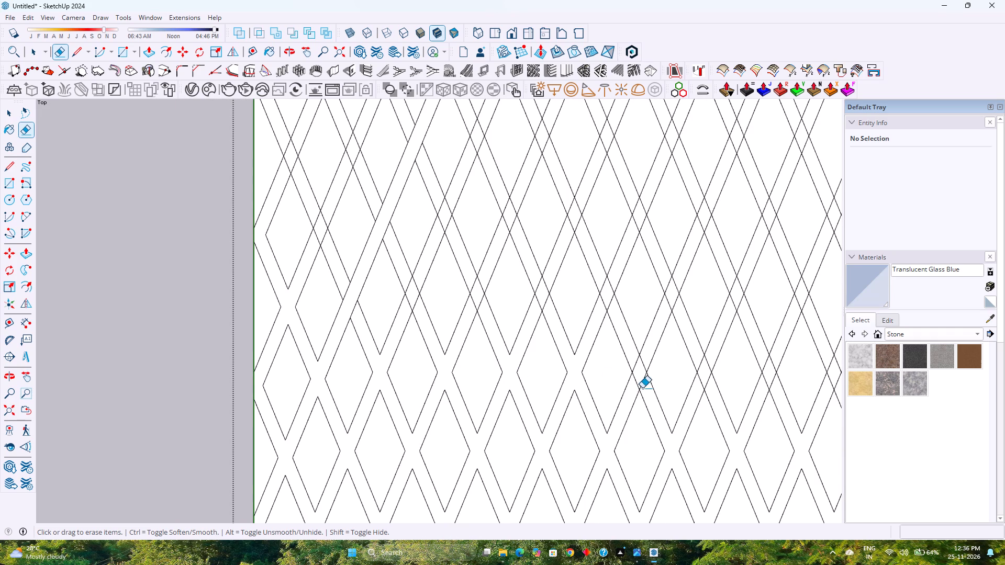
pyautogui.scroll(7, 643, 388)
pyautogui.moveTo(625, 340); pyautogui.dragTo(646, 378)
pyautogui.moveTo(630, 382); pyautogui.dragTo(644, 337)
pyautogui.scroll(-5, 463, 377)
pyautogui.scroll(5, 649, 379)
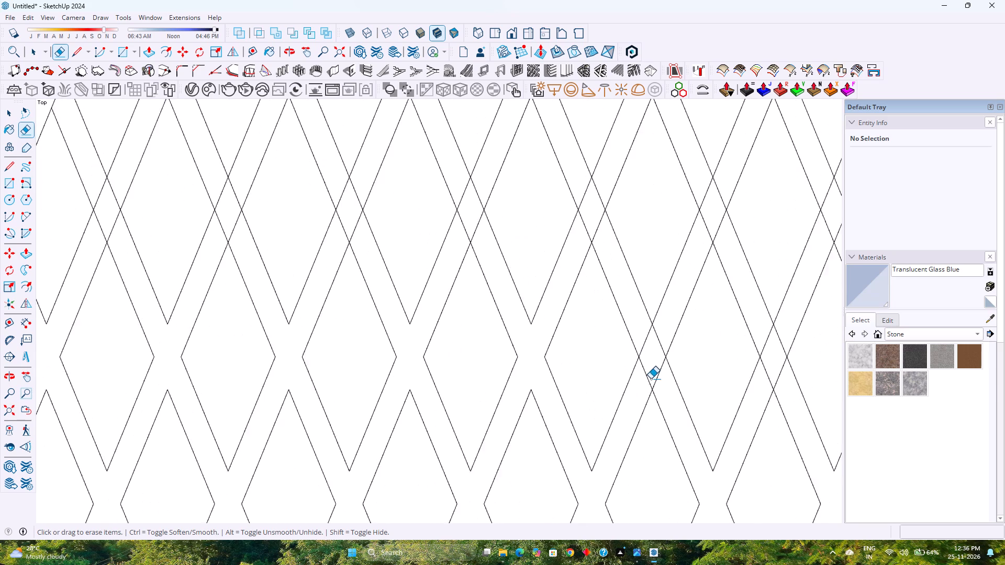
pyautogui.moveTo(649, 377); pyautogui.dragTo(670, 335)
pyautogui.moveTo(638, 336); pyautogui.dragTo(662, 385)
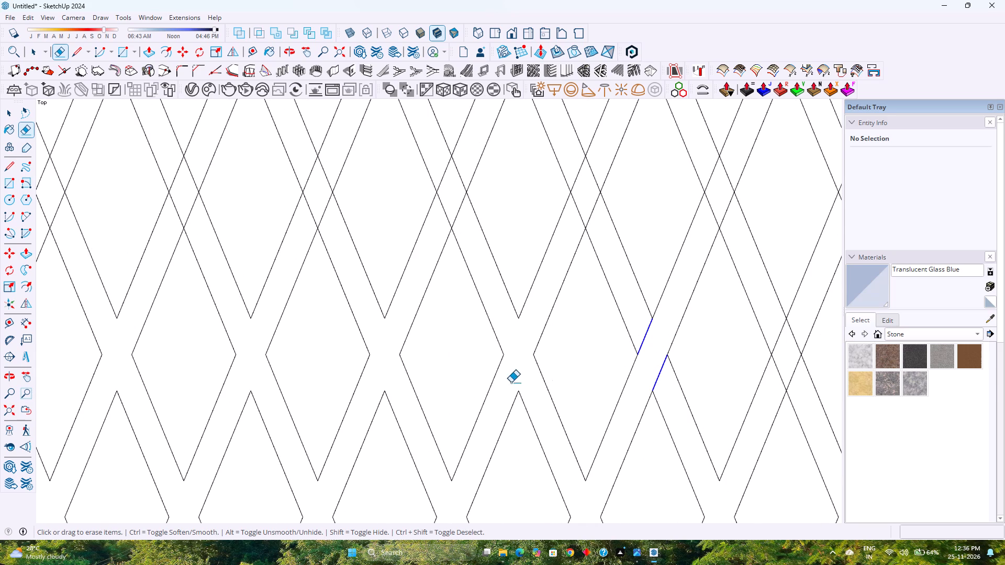
pyautogui.scroll(-8, 495, 381)
pyautogui.scroll(5, 630, 369)
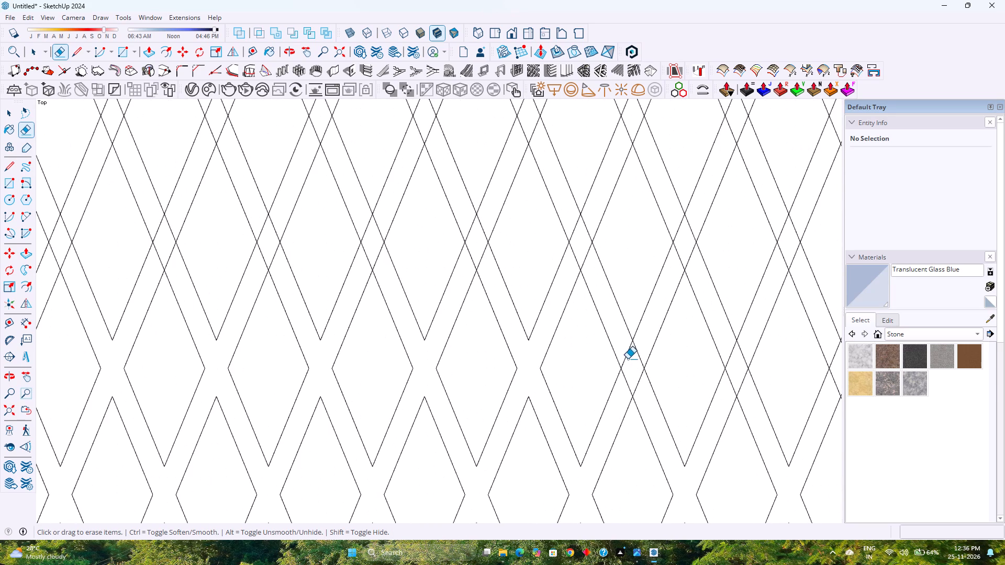
pyautogui.moveTo(627, 357); pyautogui.dragTo(640, 388)
pyautogui.moveTo(620, 391); pyautogui.dragTo(639, 349)
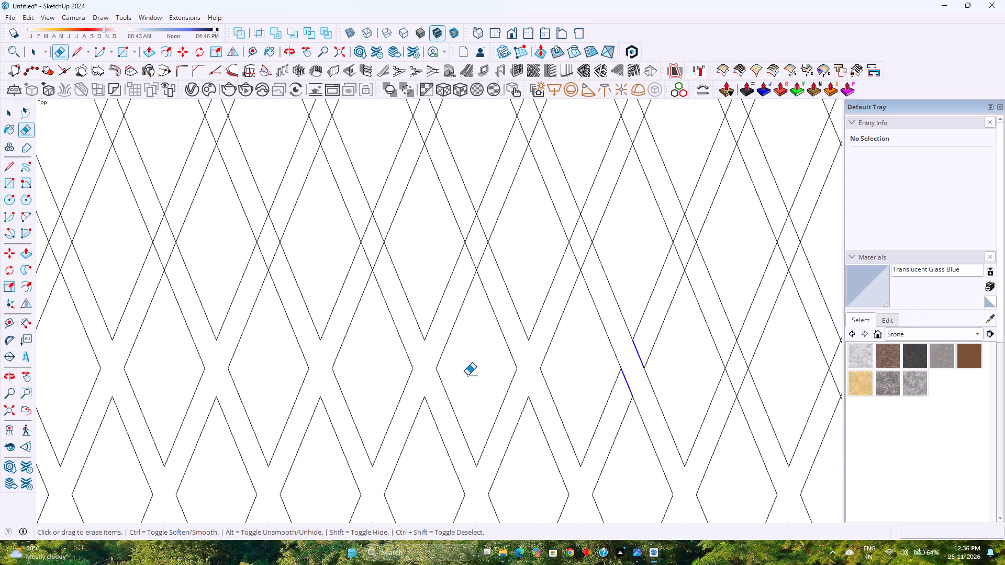
# Erase the overlapping edges inside the following three strip crossings of the row, toward the lattice panel's right side.
pyautogui.scroll(-4, 463, 376)
pyautogui.scroll(5, 654, 374)
pyautogui.moveTo(640, 348); pyautogui.dragTo(662, 394)
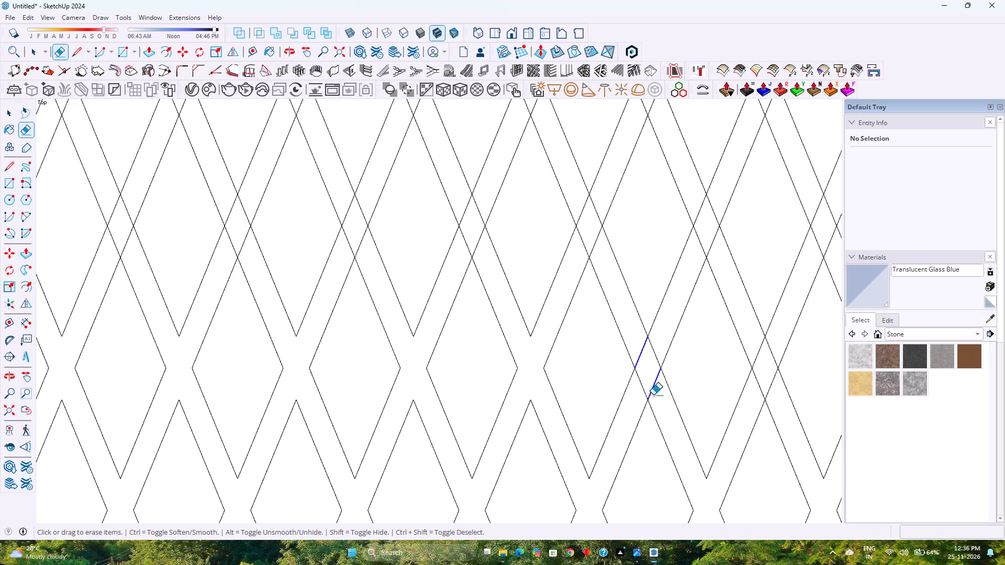
pyautogui.moveTo(632, 398); pyautogui.dragTo(654, 354)
pyautogui.scroll(-5, 467, 405)
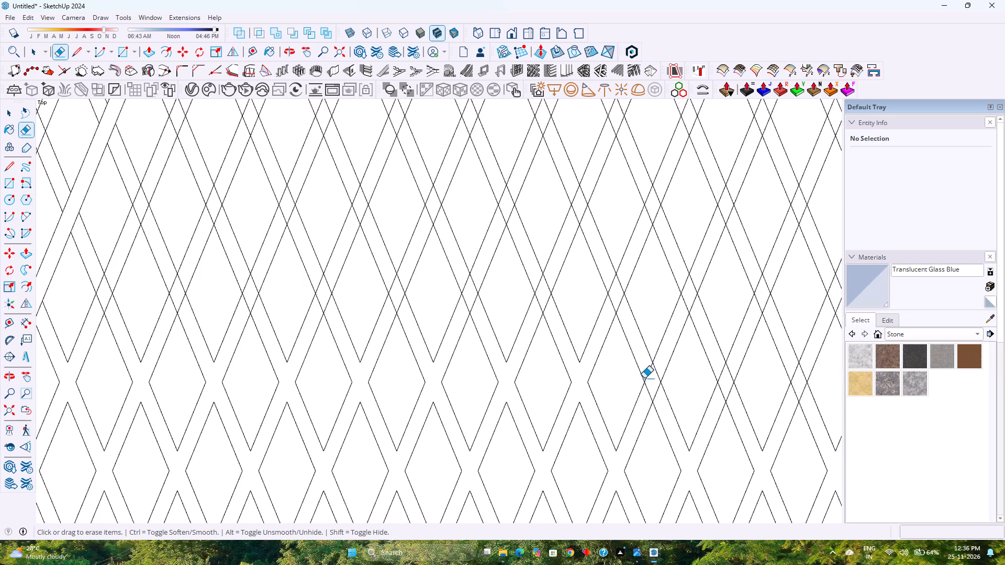
pyautogui.scroll(7, 646, 378)
pyautogui.moveTo(646, 369); pyautogui.dragTo(673, 424)
pyautogui.moveTo(650, 423); pyautogui.dragTo(662, 377)
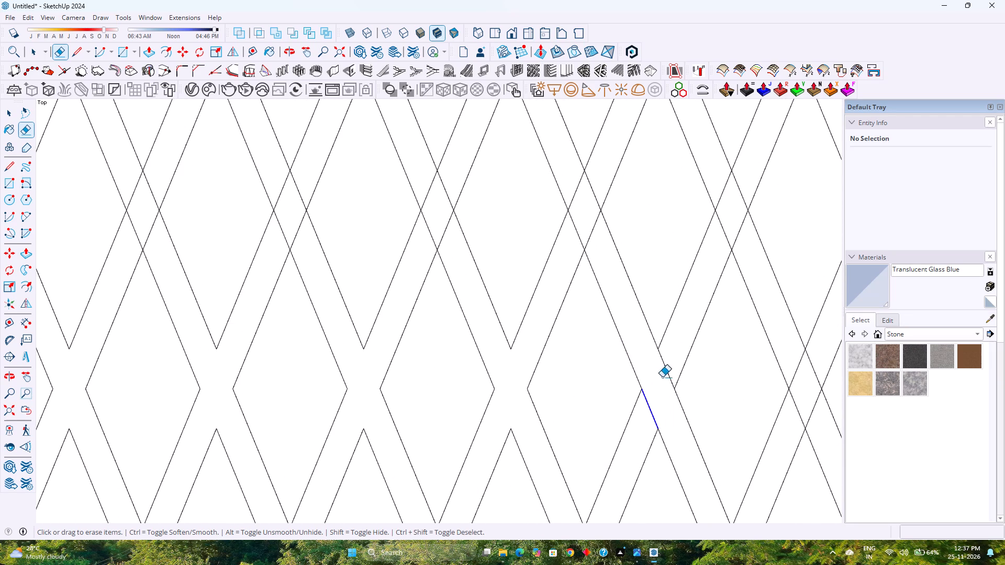
pyautogui.moveTo(662, 377); pyautogui.dragTo(675, 351)
pyautogui.scroll(-4, 342, 397)
pyautogui.scroll(-4, 400, 386)
pyautogui.scroll(2, 557, 379)
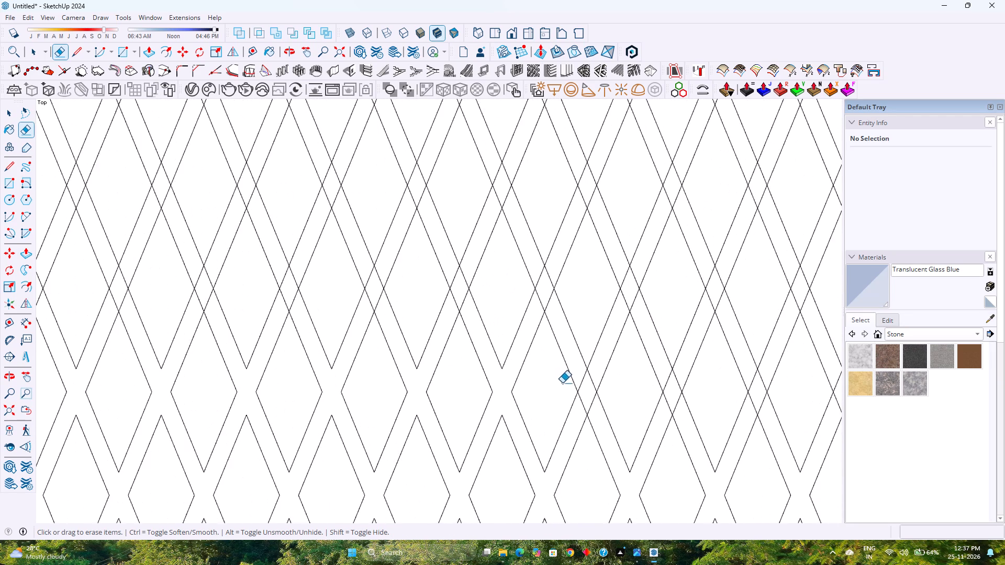
pyautogui.scroll(5, 580, 393)
pyautogui.moveTo(583, 370); pyautogui.dragTo(608, 414)
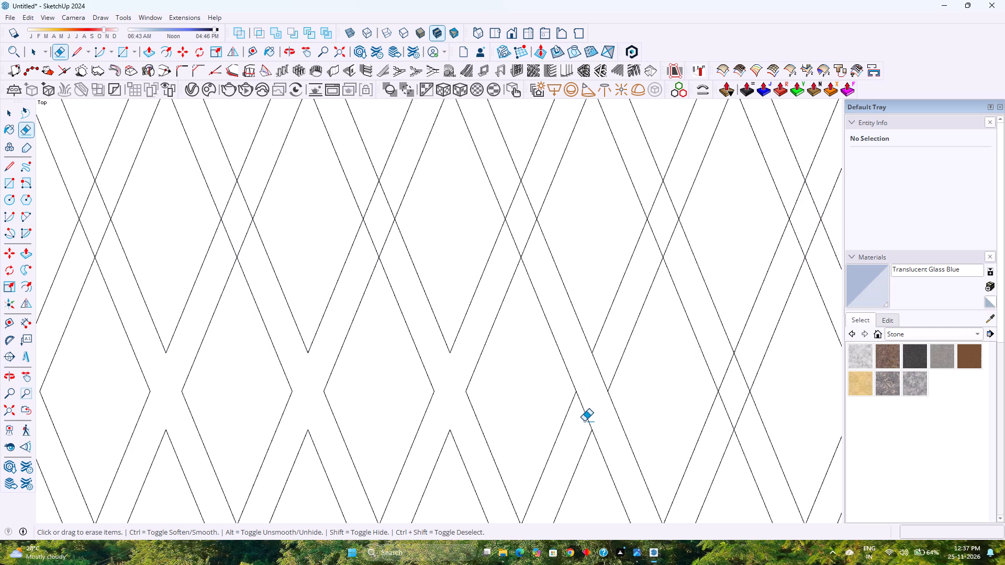
pyautogui.moveTo(584, 421); pyautogui.dragTo(610, 364)
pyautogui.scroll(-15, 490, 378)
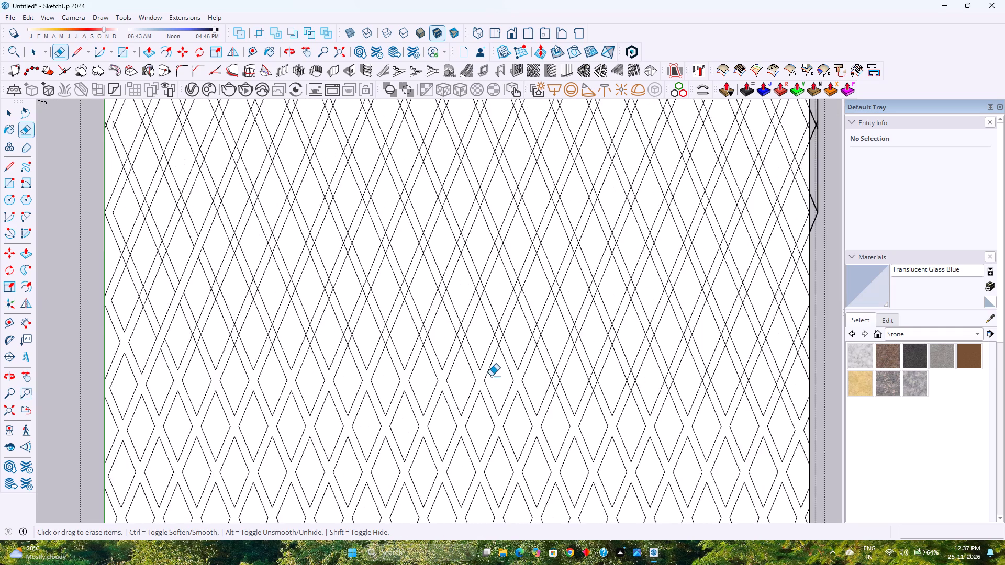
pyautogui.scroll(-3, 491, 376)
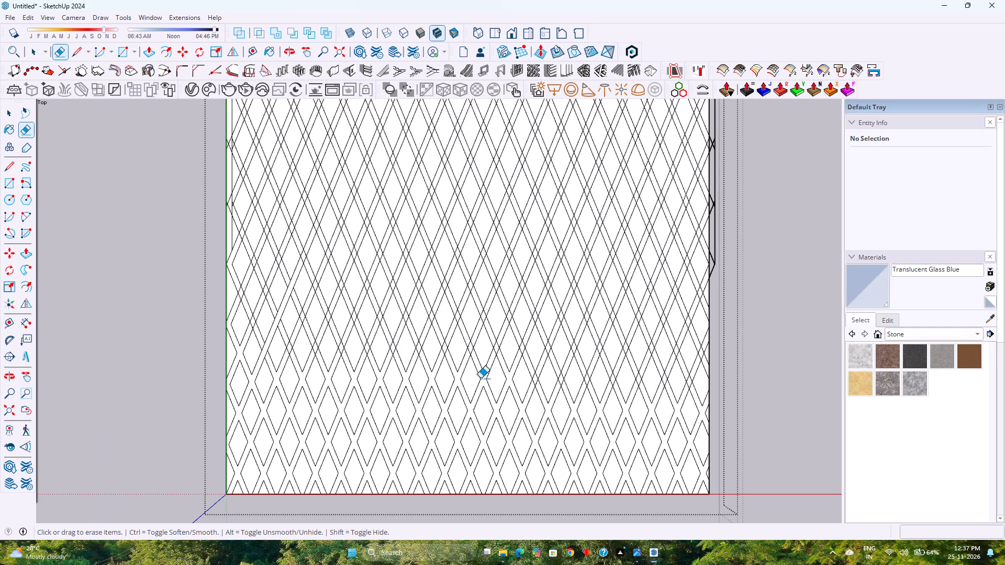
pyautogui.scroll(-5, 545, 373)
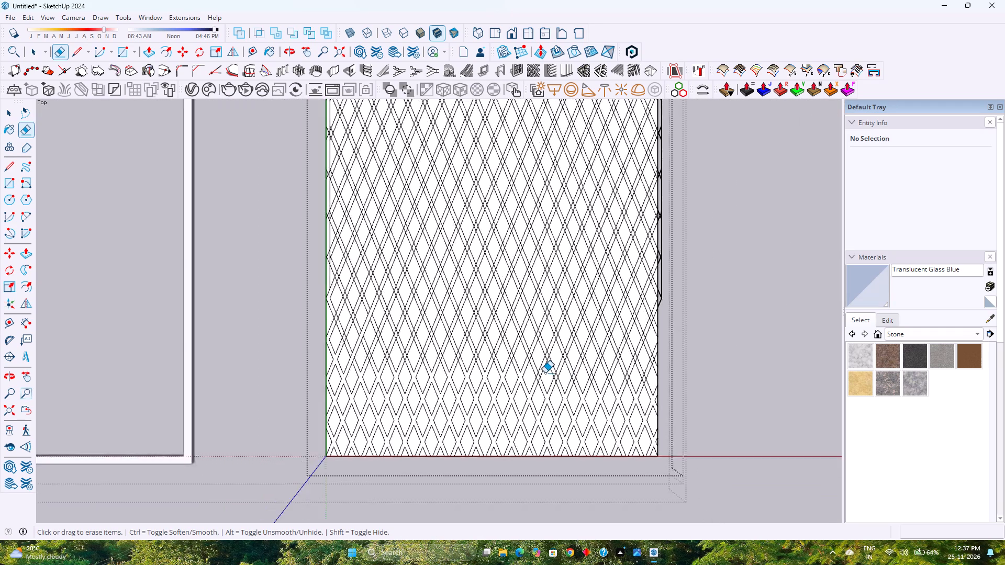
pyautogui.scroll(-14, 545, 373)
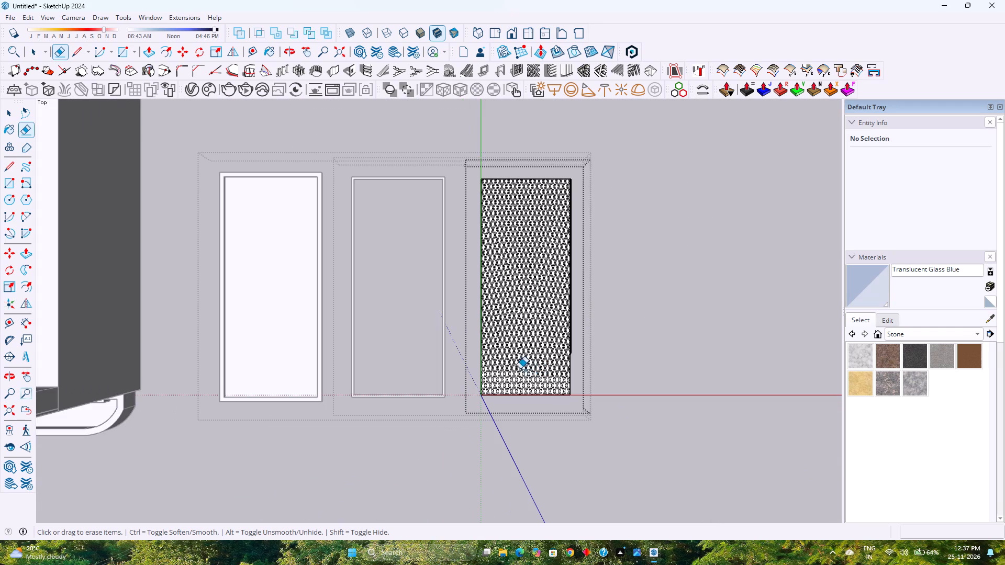
# Erase the stray outline and diagonal edges protruding past the lattice panel's right side at its top corner.
pyautogui.scroll(6, 567, 189)
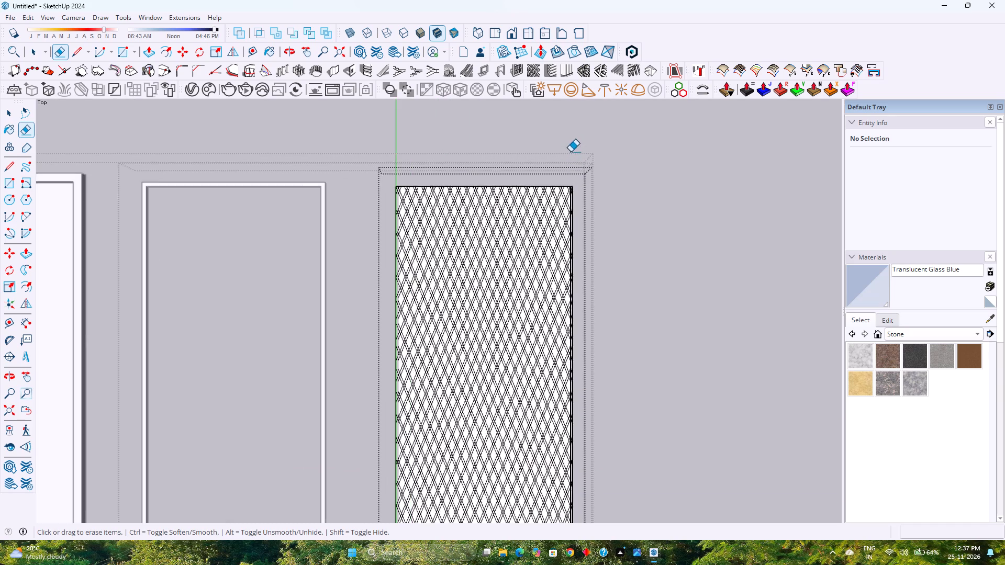
pyautogui.scroll(18, 571, 152)
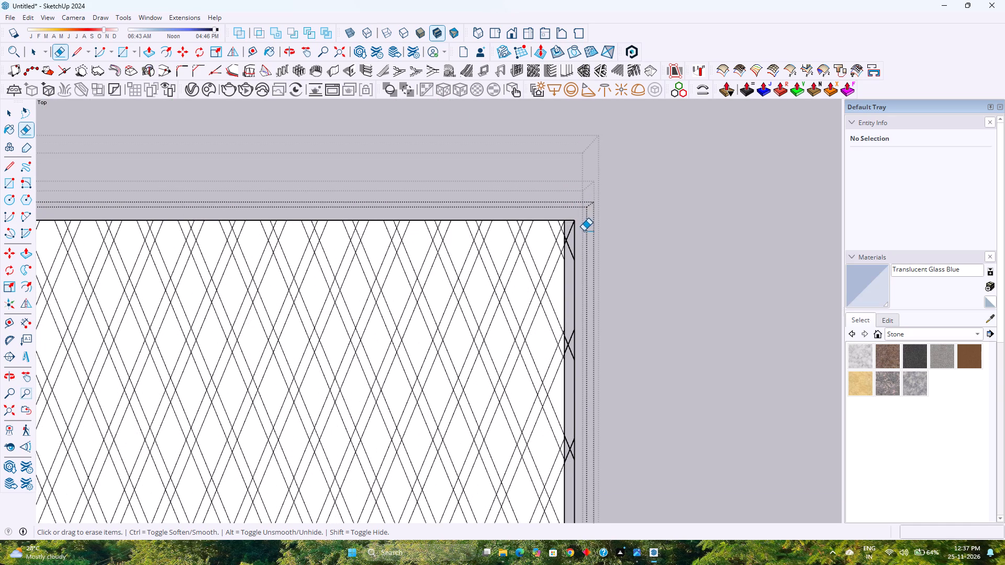
pyautogui.moveTo(583, 231); pyautogui.dragTo(571, 221)
pyautogui.moveTo(584, 249); pyautogui.dragTo(571, 245)
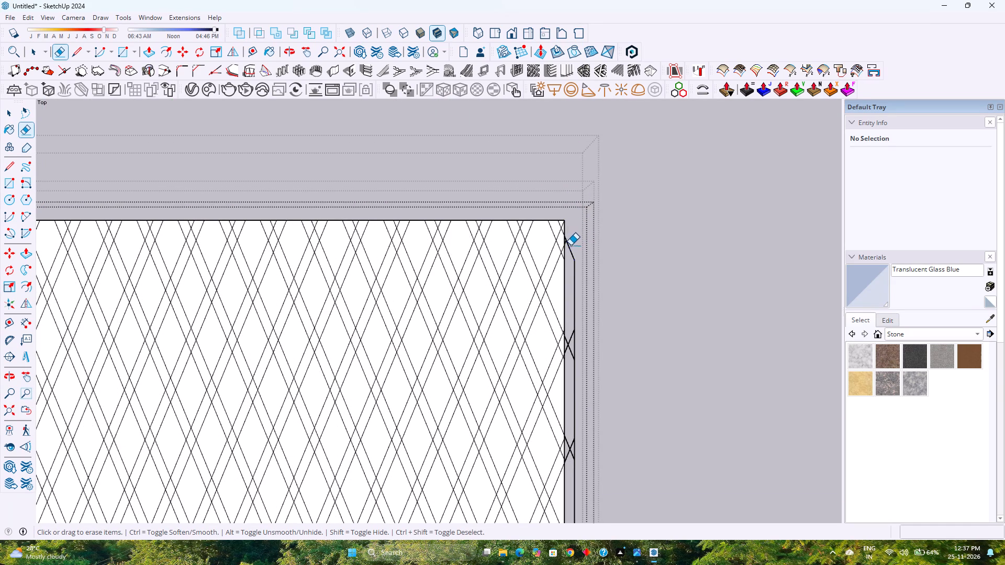
pyautogui.moveTo(571, 245); pyautogui.dragTo(567, 242)
pyautogui.scroll(-1, 578, 273)
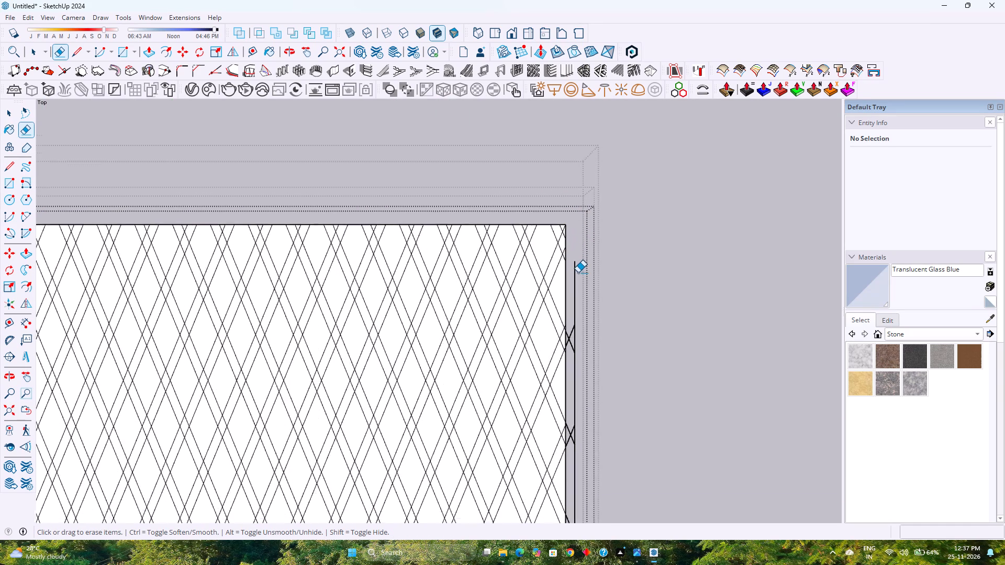
# Erase the protruding diagonals at the next two crossings down the lattice's right side, along with the adjoining stray vertical edge.
pyautogui.scroll(-3, 578, 273)
pyautogui.scroll(8, 566, 308)
pyautogui.moveTo(575, 336); pyautogui.dragTo(579, 354)
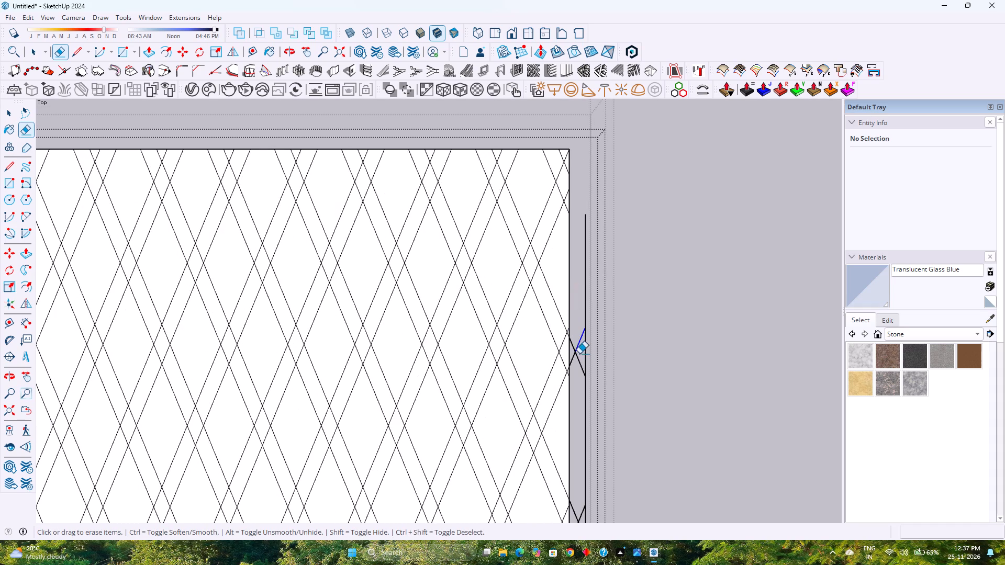
pyautogui.moveTo(579, 354); pyautogui.dragTo(575, 344)
pyautogui.scroll(-4, 575, 343)
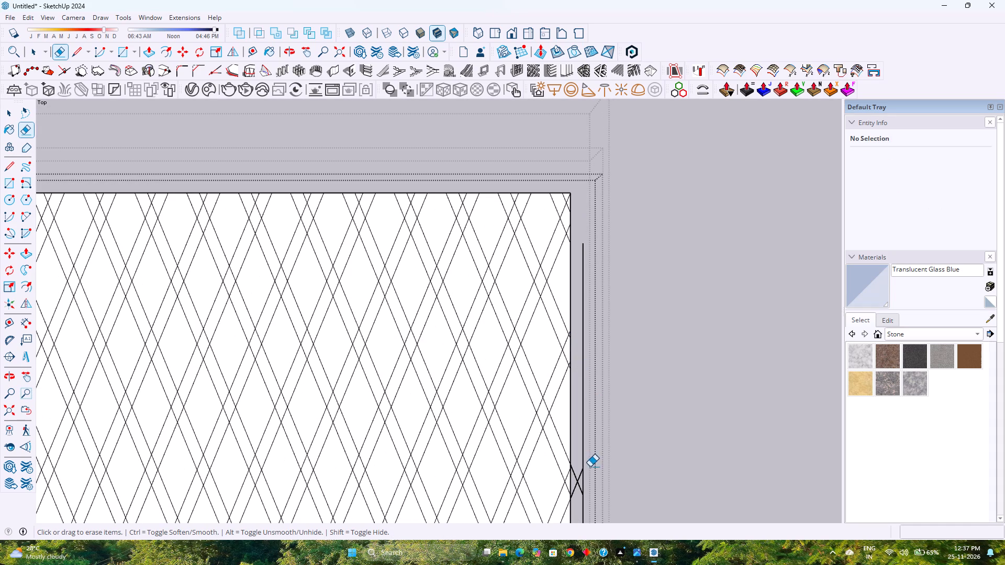
pyautogui.moveTo(581, 482); pyautogui.dragTo(589, 471)
pyautogui.moveTo(589, 427); pyautogui.dragTo(583, 421)
pyautogui.scroll(-5, 582, 419)
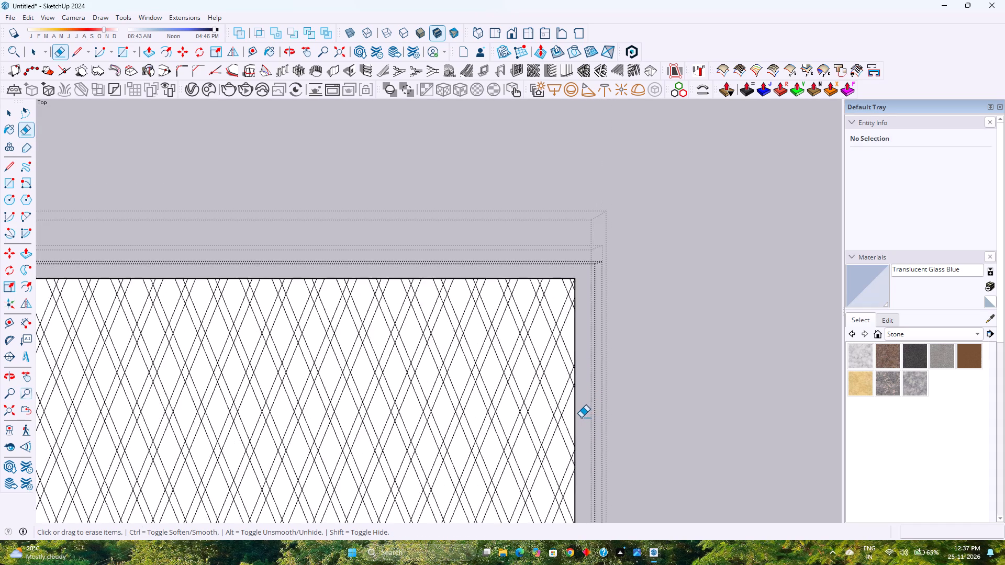
# Erase the next protruding diagonals and stray vertical segments further down the lattice panel's right side.
pyautogui.scroll(-12, 581, 417)
pyautogui.scroll(-4, 507, 436)
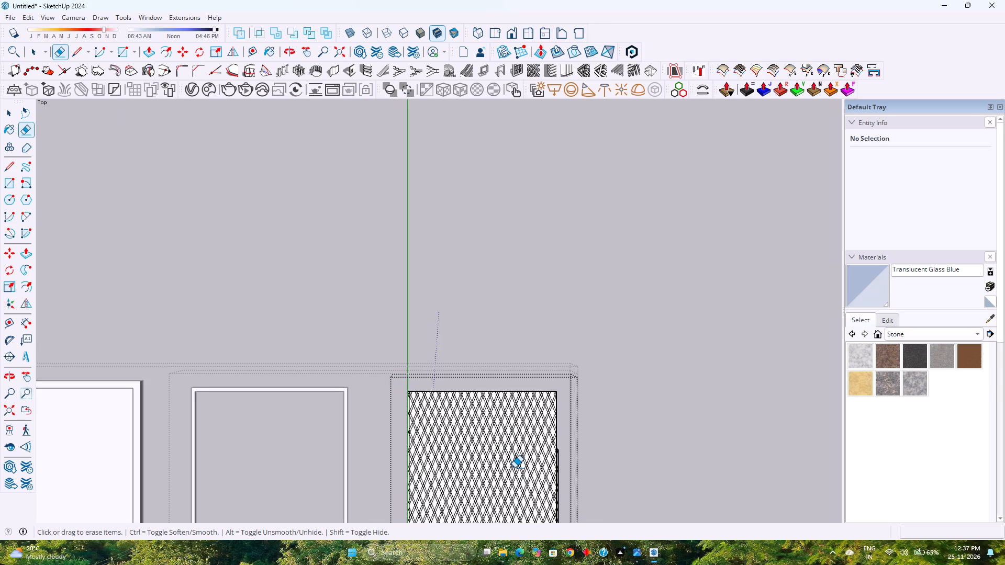
pyautogui.scroll(-4, 515, 465)
pyautogui.keyDown('shift'); pyautogui.moveTo(520, 446); pyautogui.dragTo(579, 295, button='middle'); pyautogui.keyUp('shift')
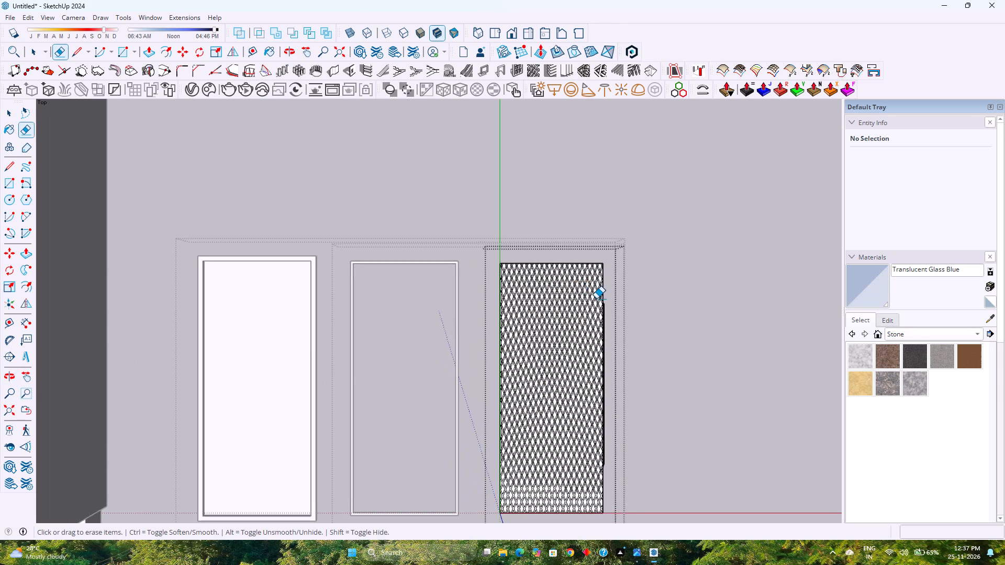
pyautogui.scroll(8, 596, 299)
pyautogui.scroll(-1, 591, 342)
pyautogui.scroll(5, 591, 342)
pyautogui.scroll(-3, 591, 345)
pyautogui.scroll(3, 591, 345)
pyautogui.scroll(-3, 591, 345)
pyautogui.scroll(4, 591, 345)
pyautogui.scroll(-4, 591, 345)
pyautogui.scroll(4, 591, 345)
pyautogui.scroll(-2, 591, 345)
pyautogui.scroll(3, 591, 346)
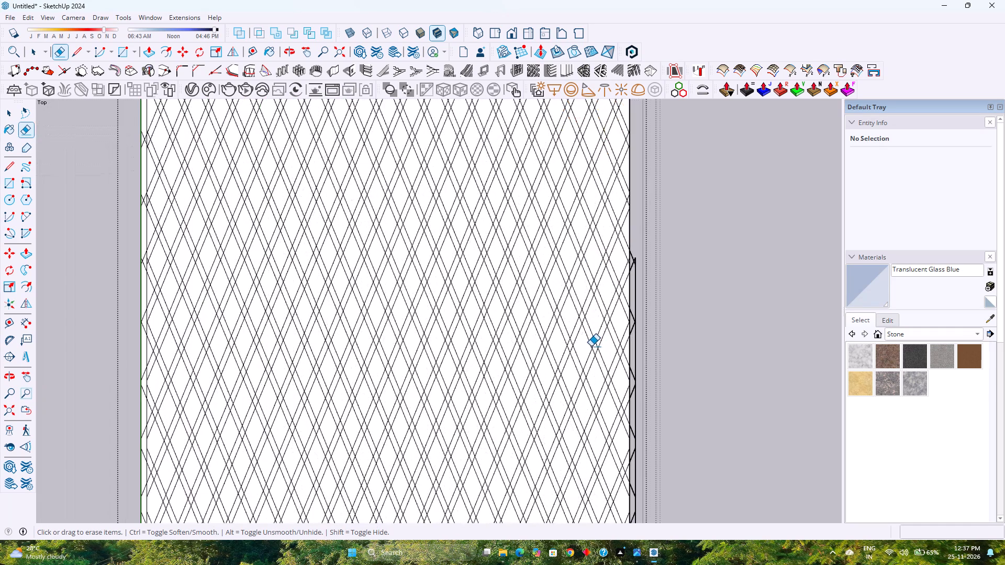
pyautogui.scroll(-3, 590, 350)
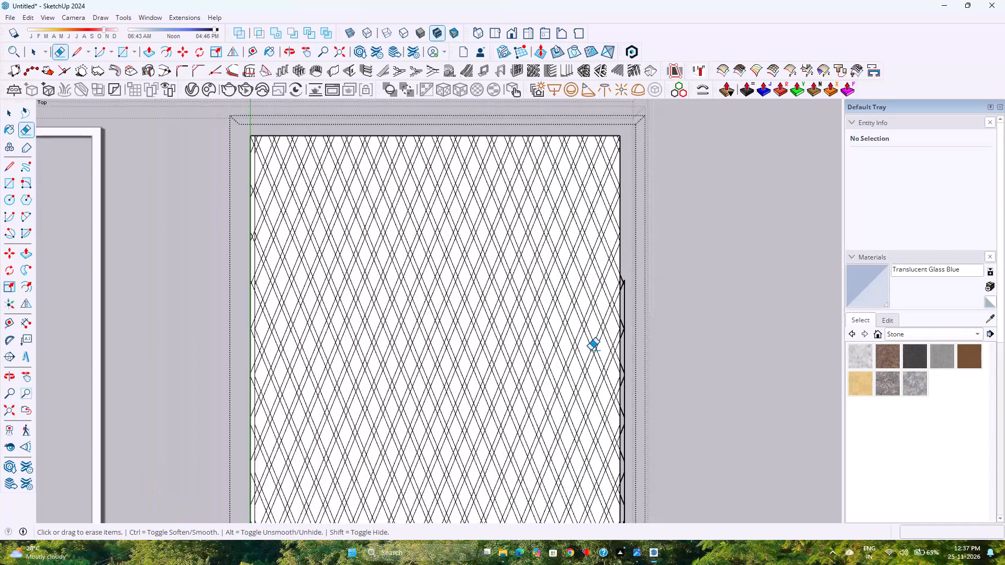
pyautogui.scroll(8, 615, 288)
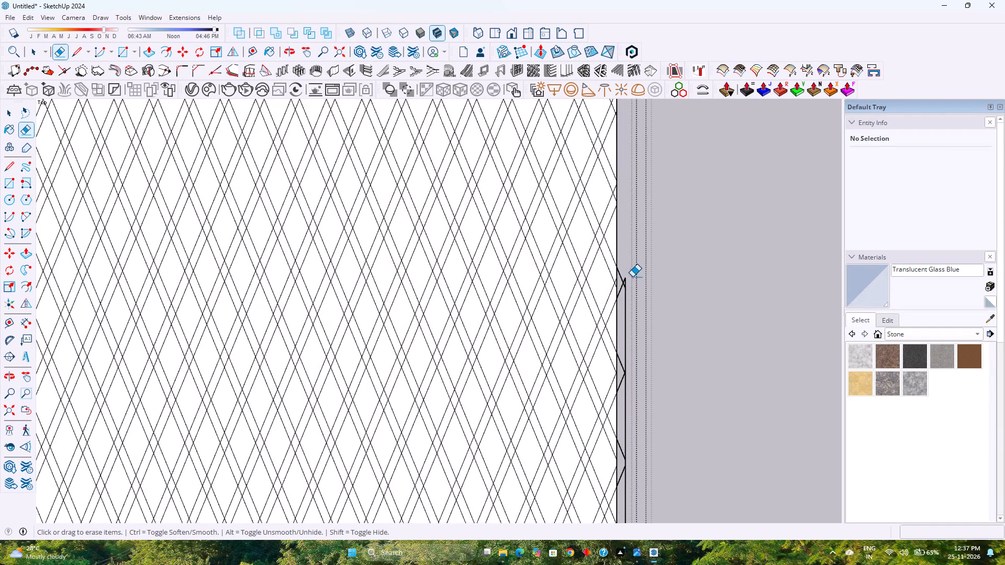
pyautogui.scroll(3, 632, 277)
pyautogui.moveTo(630, 284); pyautogui.dragTo(620, 284)
pyautogui.moveTo(625, 294); pyautogui.dragTo(624, 424)
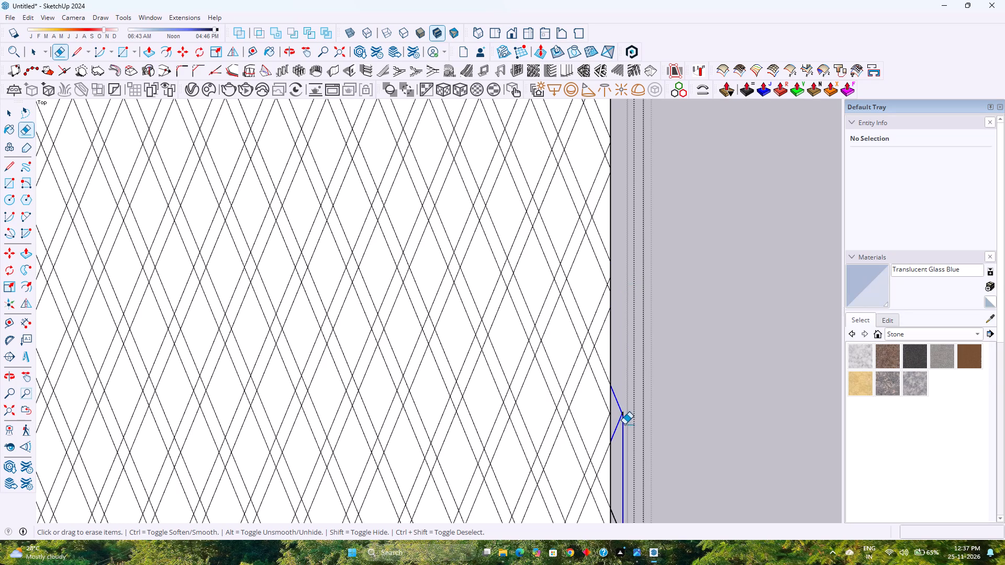
pyautogui.moveTo(624, 424); pyautogui.dragTo(622, 412)
# Erase the protruding diagonals at the three lowest crossings of the sliver remaining outside the lattice's right side.
pyautogui.scroll(-17, 628, 364)
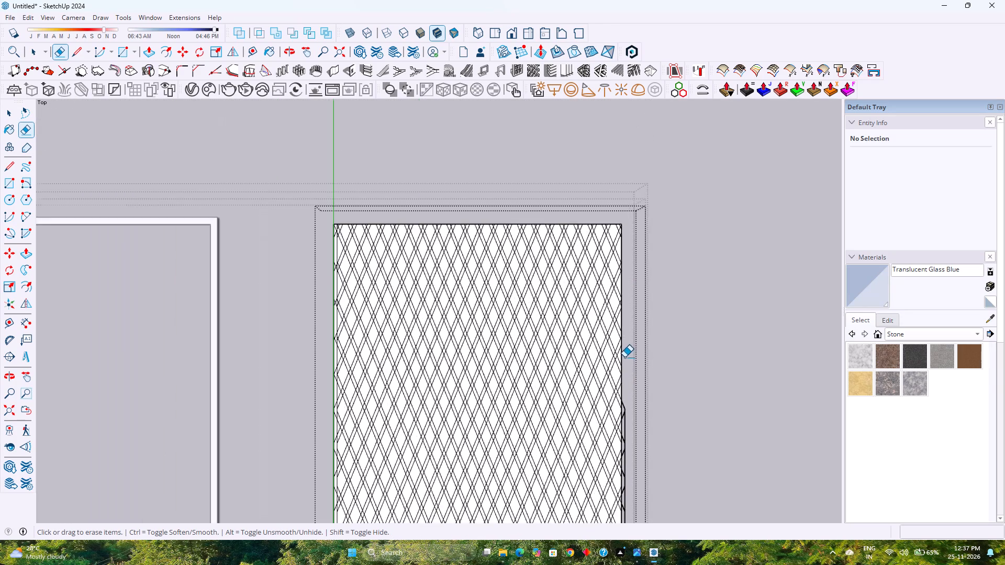
pyautogui.scroll(-17, 624, 357)
pyautogui.scroll(8, 617, 437)
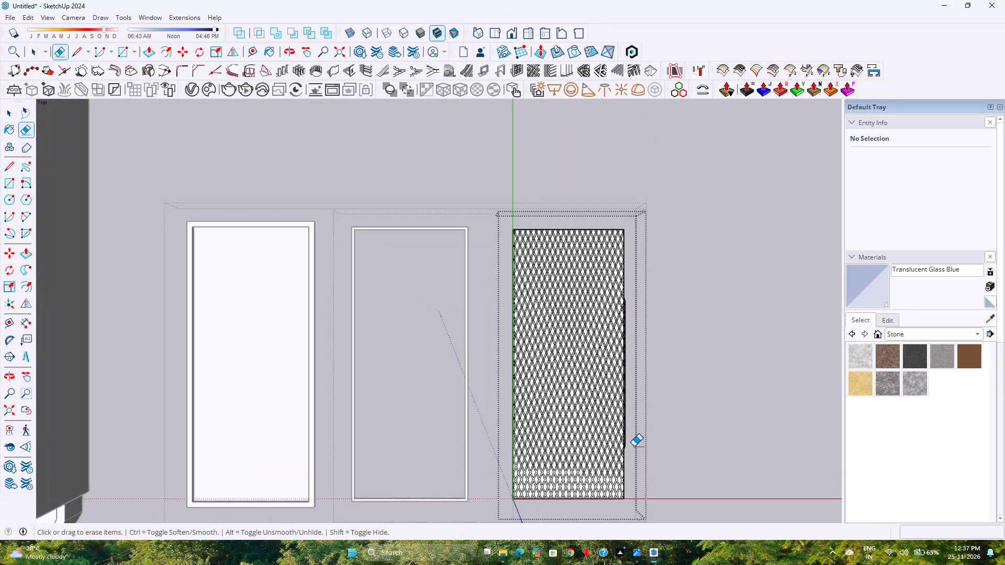
pyautogui.scroll(20, 631, 448)
pyautogui.scroll(3, 631, 448)
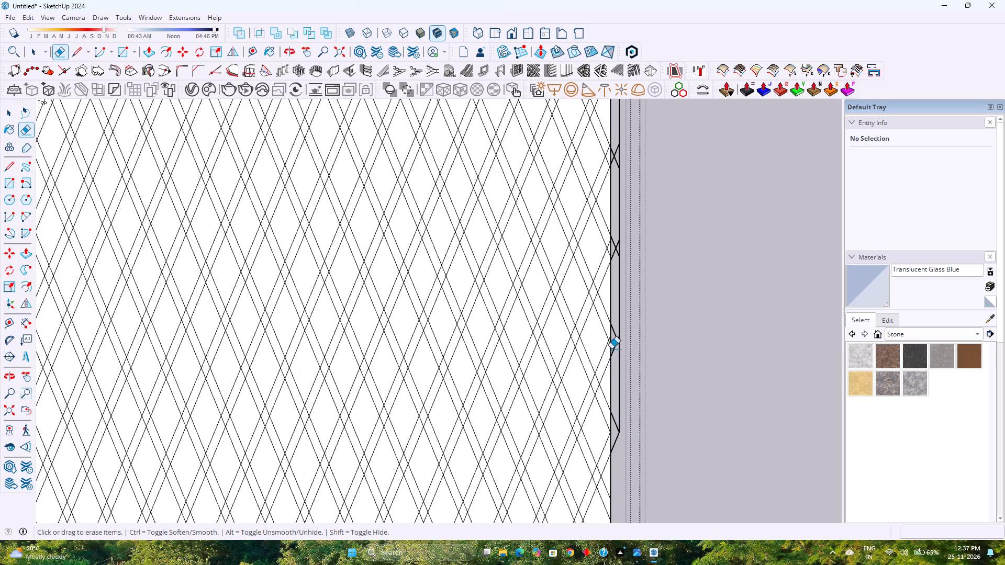
pyautogui.moveTo(615, 335); pyautogui.dragTo(618, 446)
pyautogui.moveTo(616, 238); pyautogui.dragTo(614, 239)
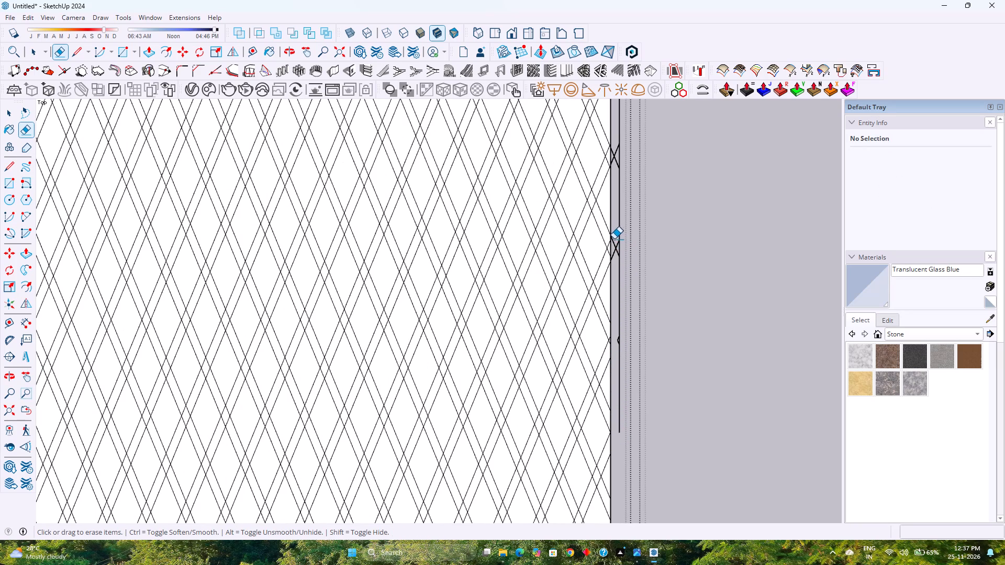
pyautogui.moveTo(614, 239); pyautogui.dragTo(612, 252)
pyautogui.press('Escape')
pyautogui.moveTo(618, 243); pyautogui.dragTo(617, 244)
pyautogui.moveTo(617, 244); pyautogui.dragTo(616, 253)
# Erase the protruding diagonals at the next two crossings up the lattice panel's right side.
pyautogui.scroll(3, 632, 244)
pyautogui.scroll(-4, 630, 244)
pyautogui.keyDown('shift'); pyautogui.moveTo(644, 300); pyautogui.dragTo(660, 411, button='middle'); pyautogui.keyUp('shift')
pyautogui.keyDown('shift'); pyautogui.middleClick(660, 411); pyautogui.keyUp('shift')
pyautogui.scroll(7, 640, 261)
pyautogui.moveTo(627, 268); pyautogui.dragTo(626, 302)
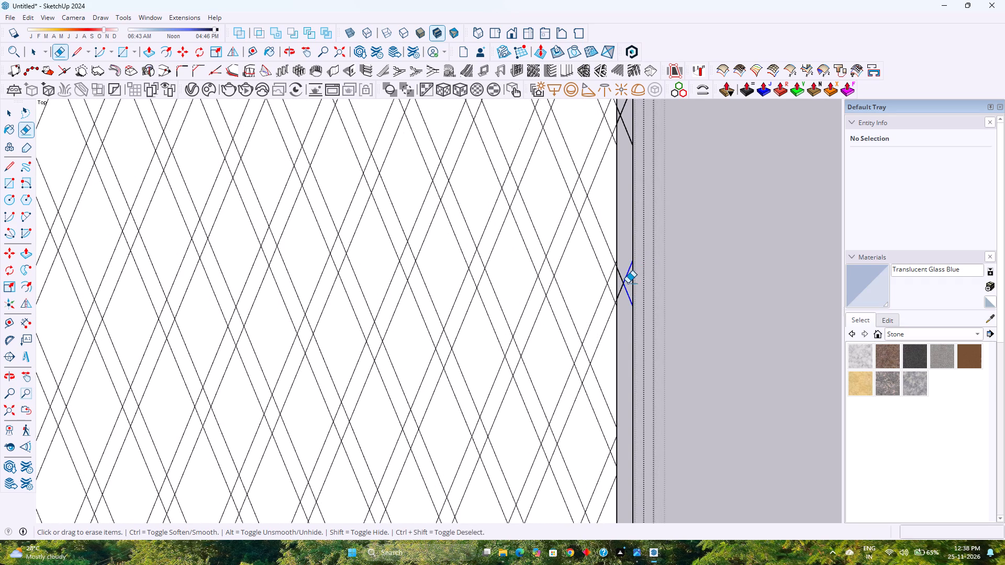
pyautogui.click(627, 282)
pyautogui.scroll(-3, 626, 275)
pyautogui.keyDown('shift'); pyautogui.moveTo(633, 257); pyautogui.dragTo(636, 423, button='middle'); pyautogui.keyUp('shift')
pyautogui.keyDown('shift'); pyautogui.middleClick(636, 423); pyautogui.keyUp('shift')
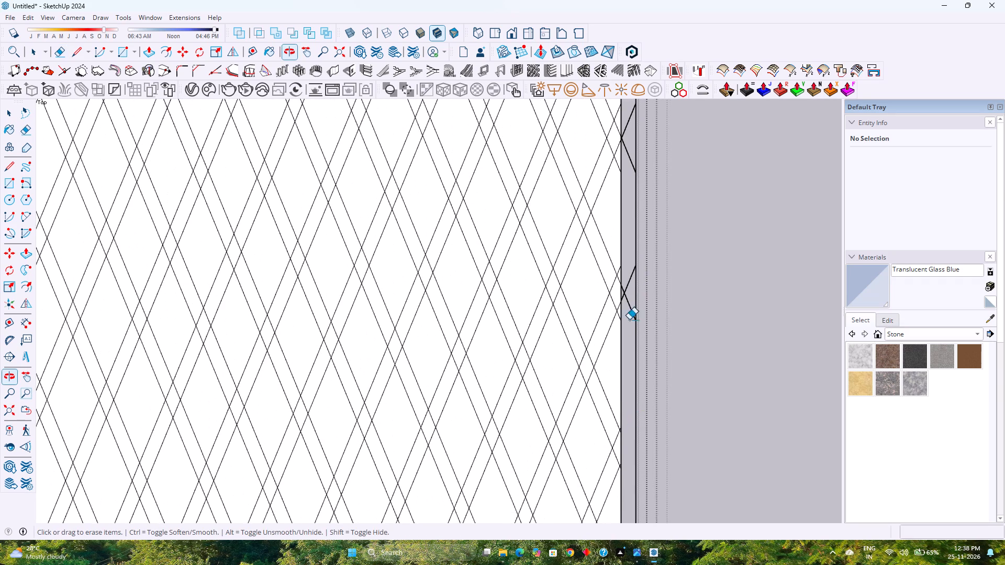
pyautogui.moveTo(627, 283); pyautogui.dragTo(629, 302)
# Erase the protruding diagonals at three more crossings, continuing upward along the lattice panel's right side.
pyautogui.scroll(-4, 628, 266)
pyautogui.keyDown('shift'); pyautogui.moveTo(639, 248); pyautogui.dragTo(642, 289, button='middle'); pyautogui.keyUp('shift')
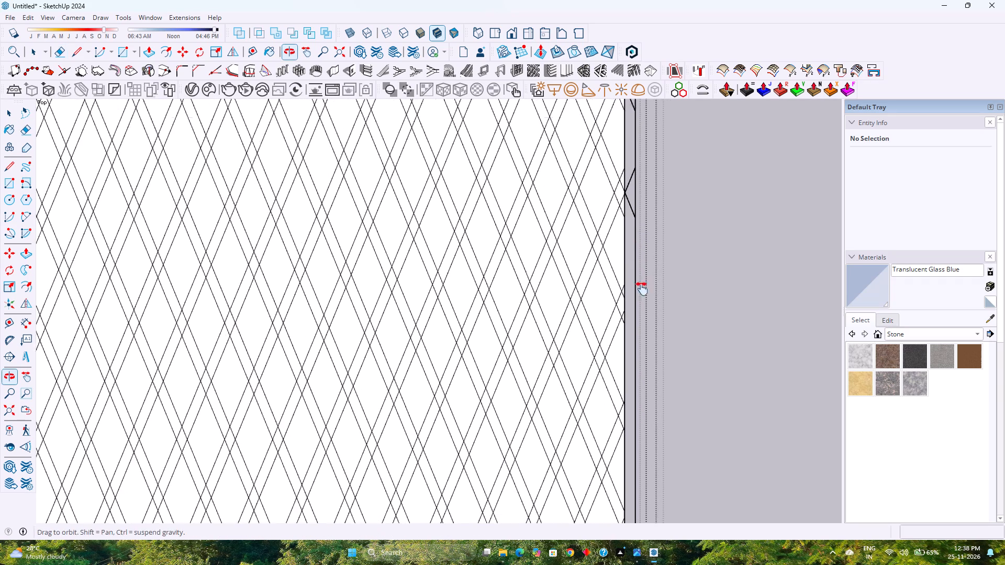
pyautogui.keyDown('shift'); pyautogui.moveTo(642, 289); pyautogui.dragTo(633, 436, button='middle'); pyautogui.keyUp('shift')
pyautogui.keyDown('shift'); pyautogui.middleClick(633, 437); pyautogui.keyUp('shift')
pyautogui.moveTo(620, 342); pyautogui.dragTo(623, 377)
pyautogui.keyDown('shift'); pyautogui.moveTo(628, 330); pyautogui.dragTo(625, 471, button='middle'); pyautogui.keyUp('shift')
pyautogui.keyDown('shift'); pyautogui.middleClick(625, 471); pyautogui.keyUp('shift')
pyautogui.moveTo(618, 367); pyautogui.dragTo(620, 416)
pyautogui.keyDown('shift'); pyautogui.moveTo(622, 343); pyautogui.dragTo(622, 376, button='middle'); pyautogui.keyUp('shift')
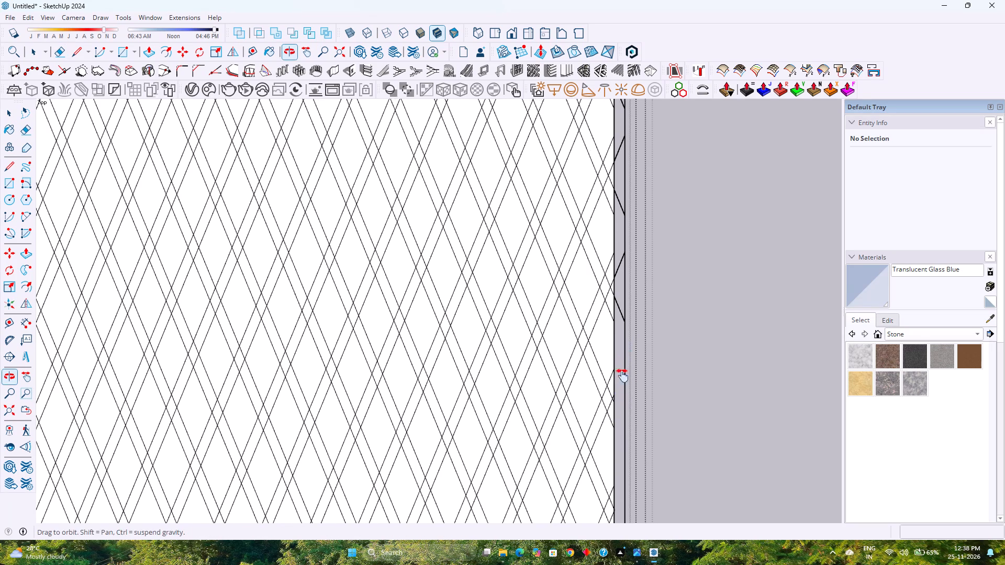
pyautogui.keyDown('shift'); pyautogui.moveTo(622, 376); pyautogui.dragTo(628, 469, button='middle'); pyautogui.keyUp('shift')
pyautogui.keyDown('shift'); pyautogui.middleClick(628, 469); pyautogui.keyUp('shift')
pyautogui.moveTo(624, 377); pyautogui.dragTo(627, 434)
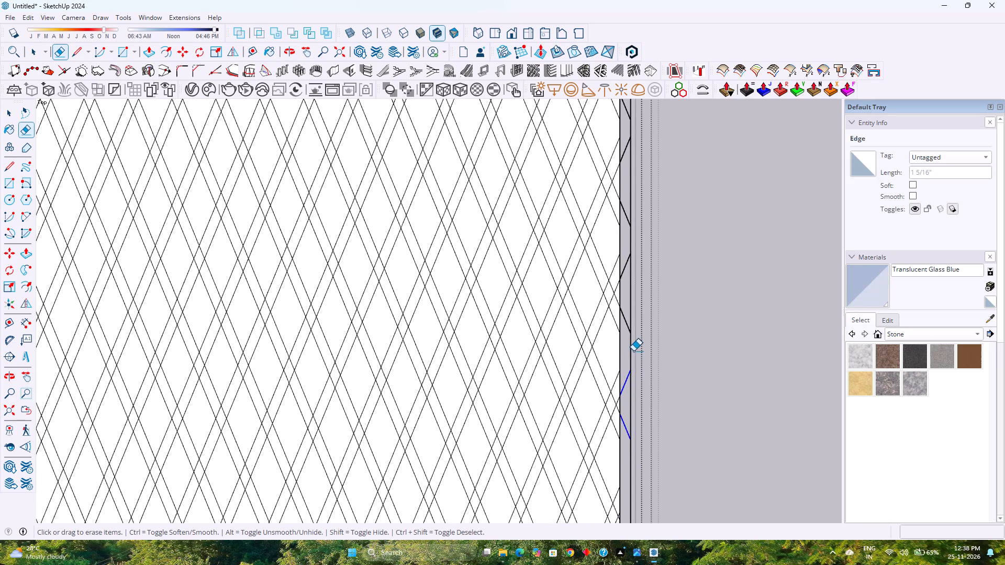
# Erase the last protruding diagonals at the upper end of the sliver outside the lattice's right side.
pyautogui.keyDown('shift'); pyautogui.moveTo(633, 353); pyautogui.dragTo(638, 474, button='middle'); pyautogui.keyUp('shift')
pyautogui.keyDown('shift'); pyautogui.middleClick(638, 474); pyautogui.keyUp('shift')
pyautogui.moveTo(632, 378); pyautogui.dragTo(631, 444)
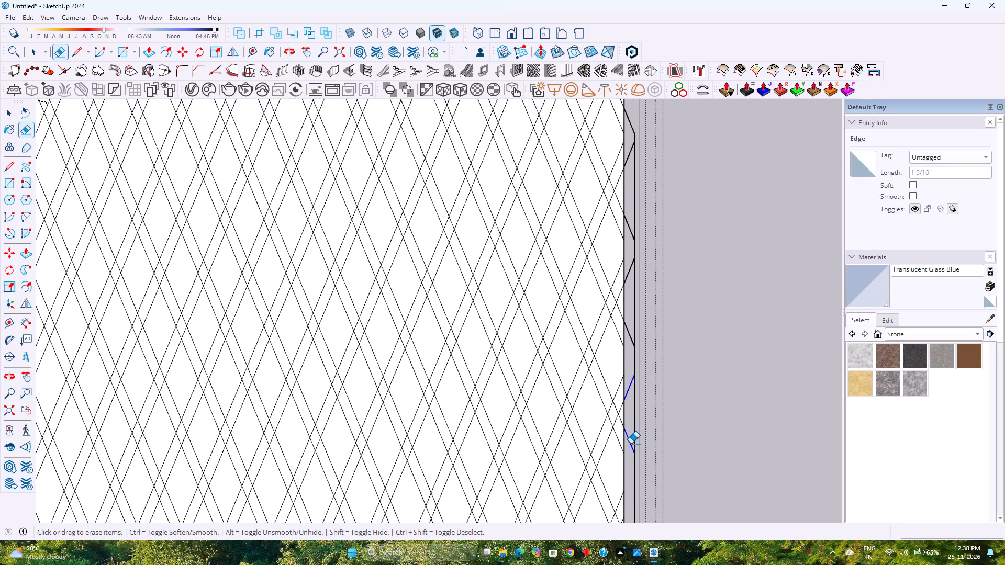
pyautogui.moveTo(631, 444); pyautogui.dragTo(630, 444)
pyautogui.click(629, 270)
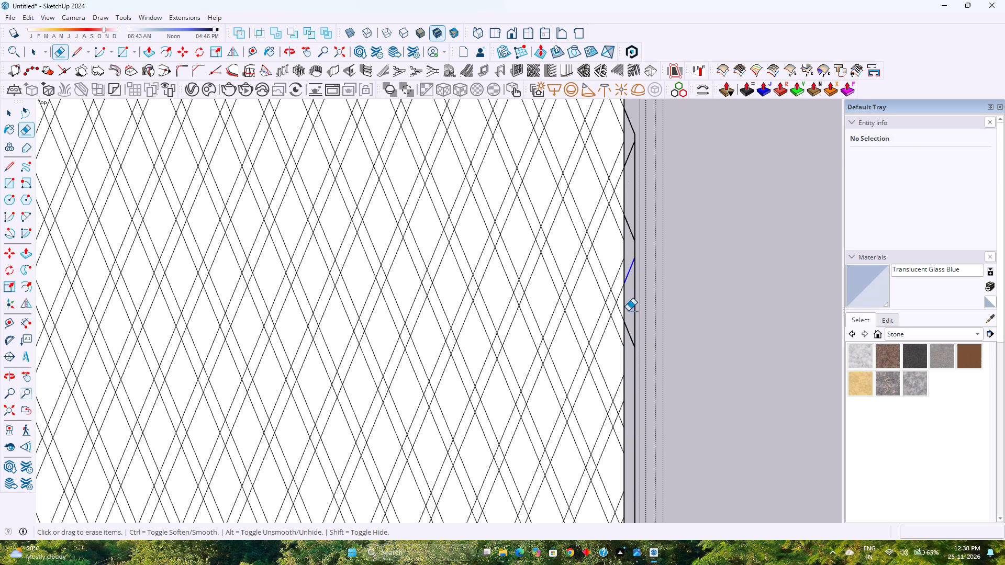
pyautogui.click(628, 332)
pyautogui.keyDown('shift'); pyautogui.moveTo(629, 297); pyautogui.dragTo(626, 476, button='middle'); pyautogui.keyUp('shift')
pyautogui.keyDown('shift'); pyautogui.middleClick(626, 476); pyautogui.keyUp('shift')
pyautogui.moveTo(630, 330); pyautogui.dragTo(627, 410)
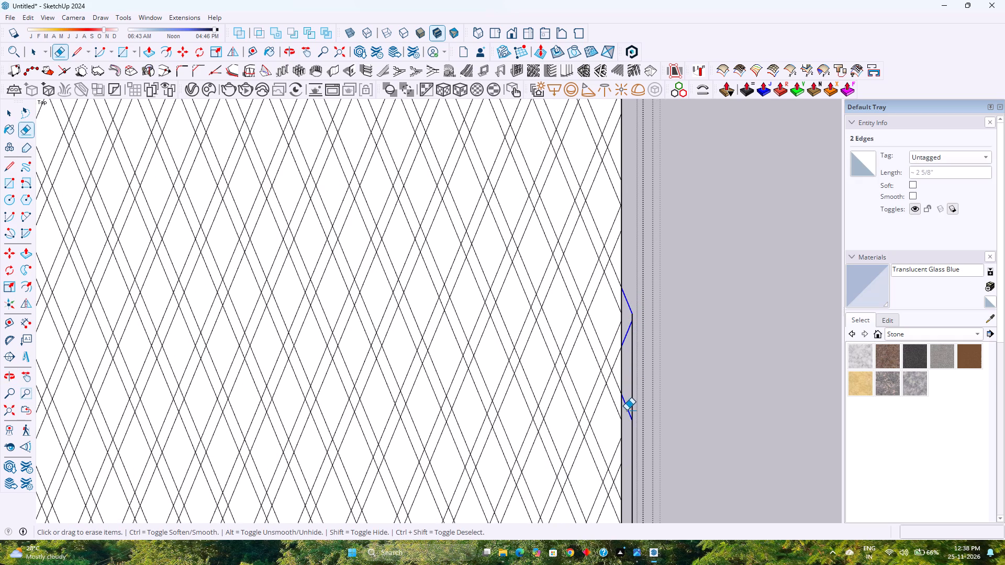
pyautogui.moveTo(627, 410); pyautogui.dragTo(626, 411)
# Select and delete the leftover vertical line of edges just outside the lattice panel's right side.
pyautogui.press('space')
pyautogui.tripleClick(632, 360)
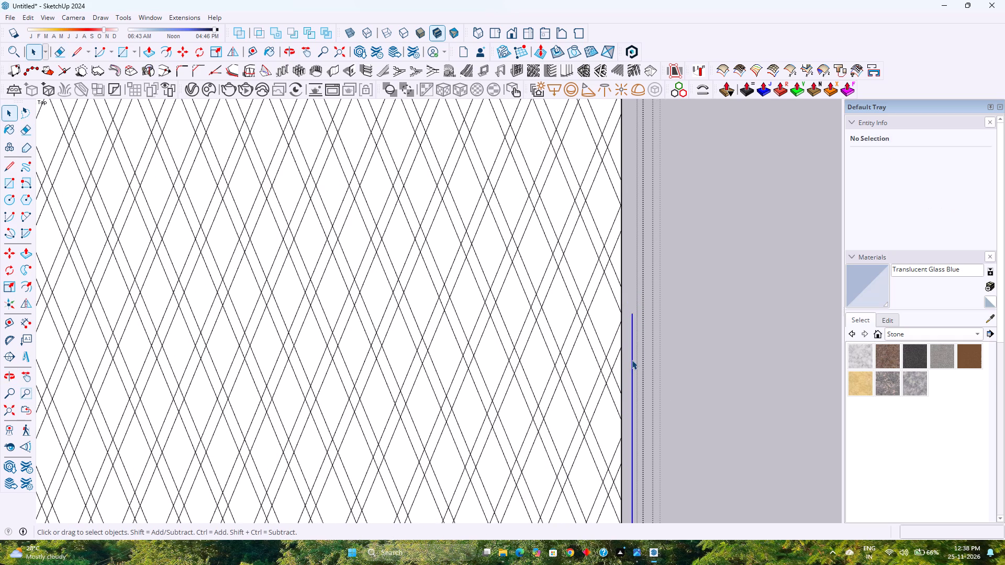
pyautogui.doubleClick(632, 360)
pyautogui.scroll(-18, 636, 336)
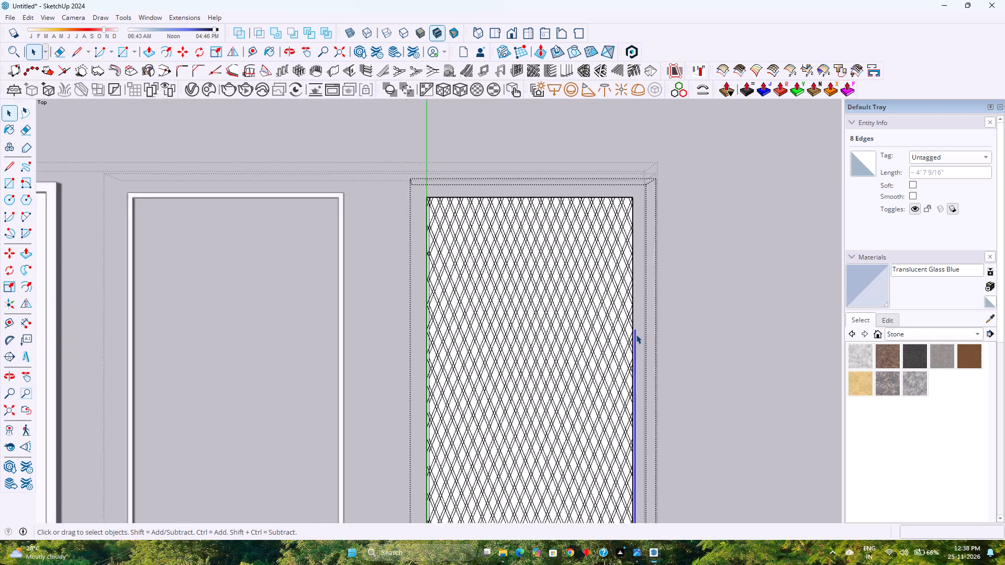
pyautogui.scroll(-8, 636, 334)
pyautogui.scroll(8, 612, 462)
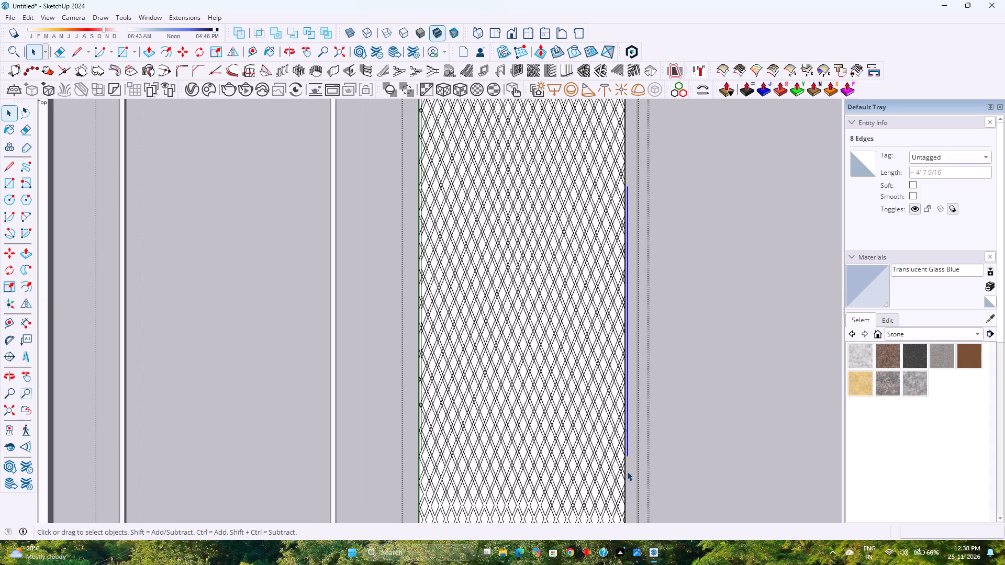
pyautogui.scroll(5, 627, 471)
pyautogui.press('Delete')
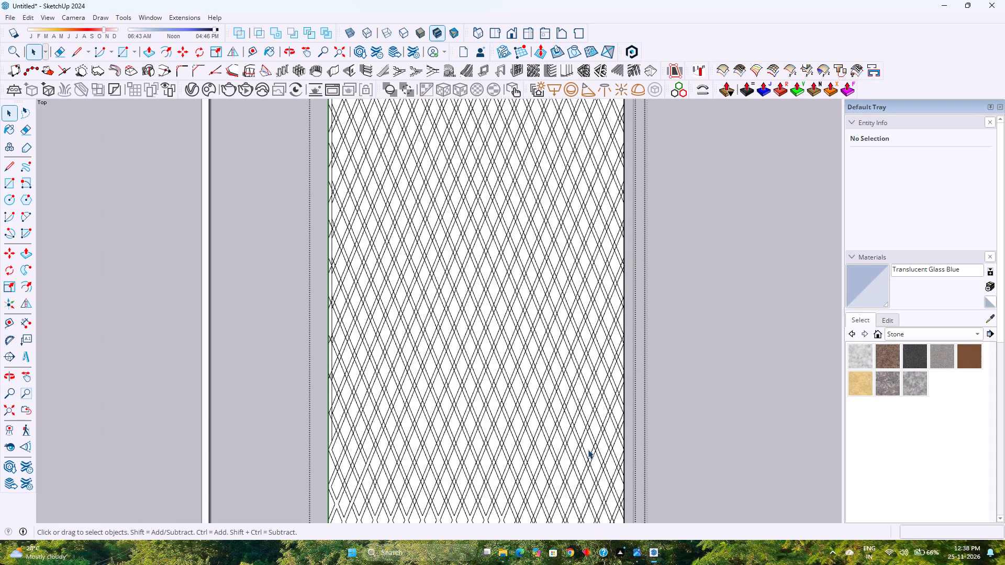
# Examine the lattice panel's left edge and lower rows for remaining stray edges and uncleaned strip crossings.
pyautogui.scroll(-10, 566, 433)
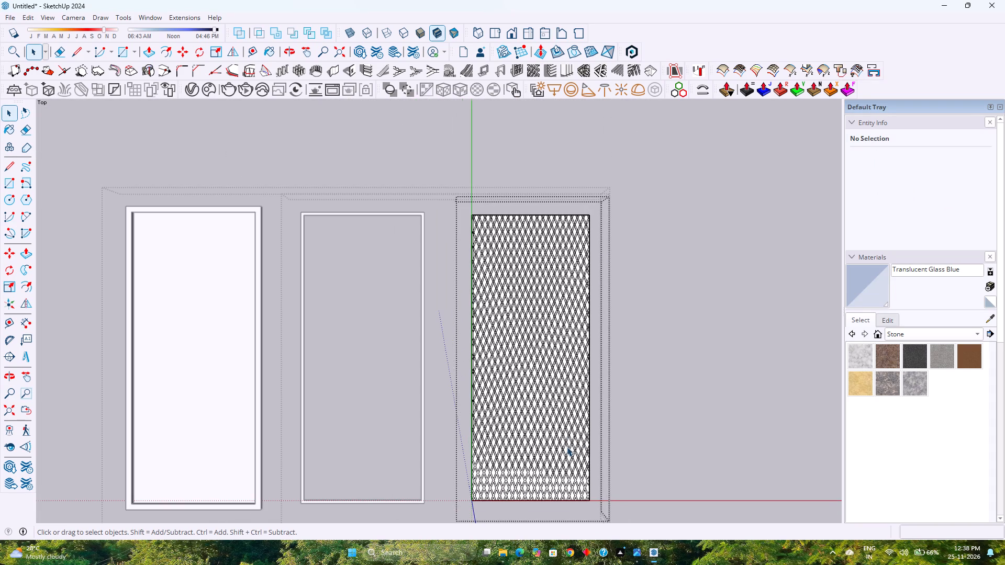
pyautogui.scroll(8, 460, 340)
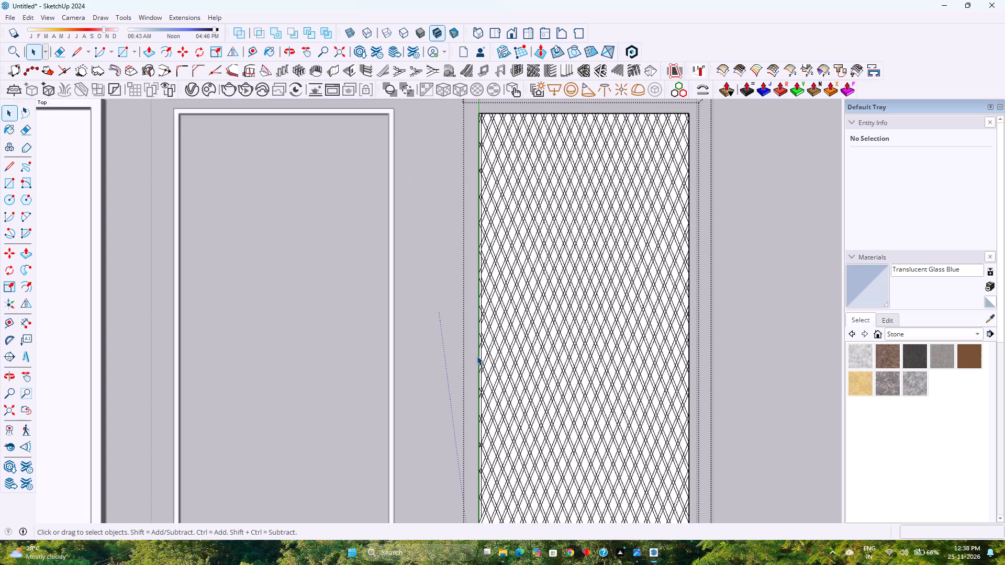
pyautogui.scroll(8, 477, 356)
pyautogui.scroll(-7, 486, 349)
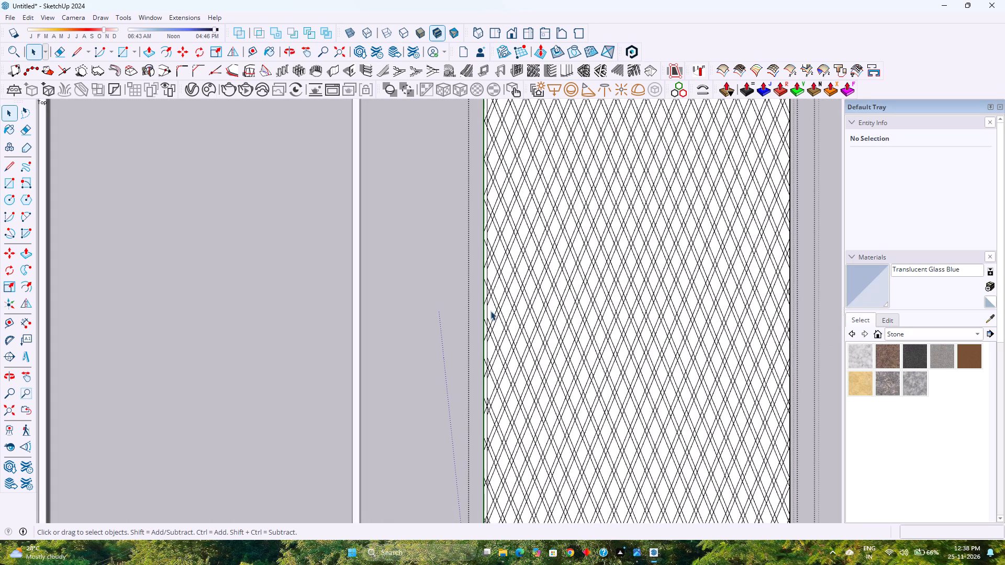
pyautogui.scroll(-4, 491, 310)
pyautogui.scroll(-8, 498, 366)
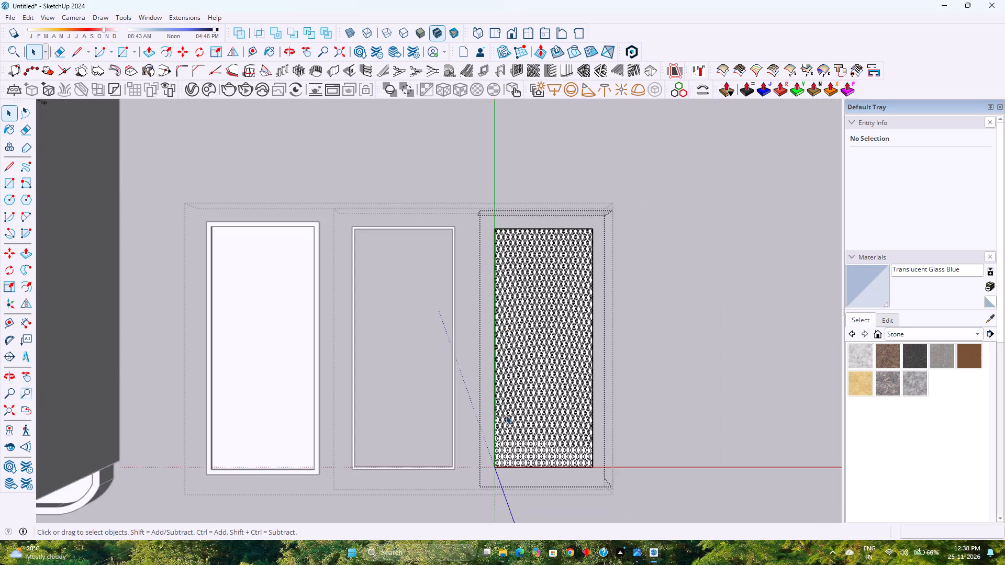
pyautogui.scroll(15, 502, 439)
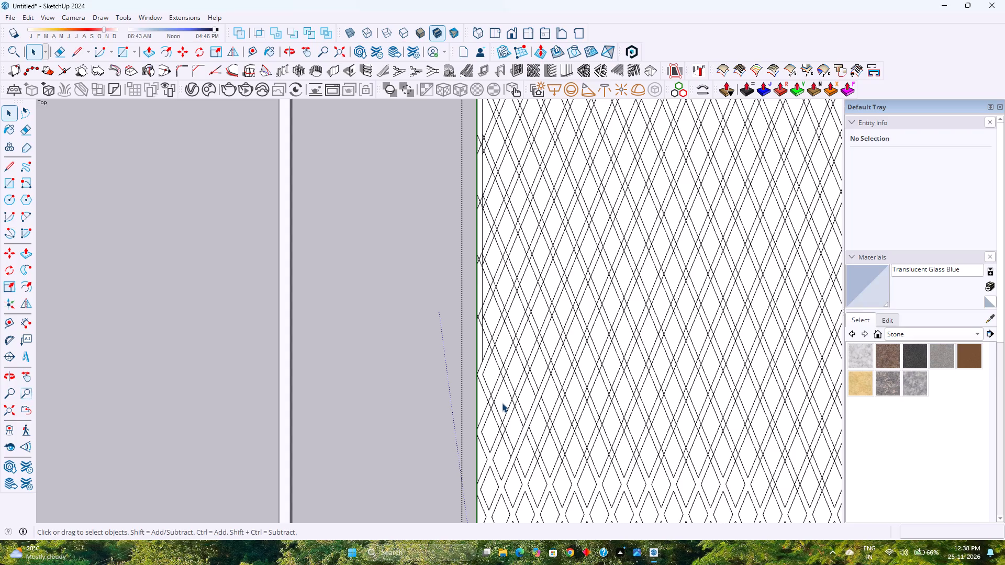
# Examine the diamond lattice panel from several angles, checking its side borders, bottom edge and the cleaned lower rows of crossings.
pyautogui.scroll(-3, 607, 428)
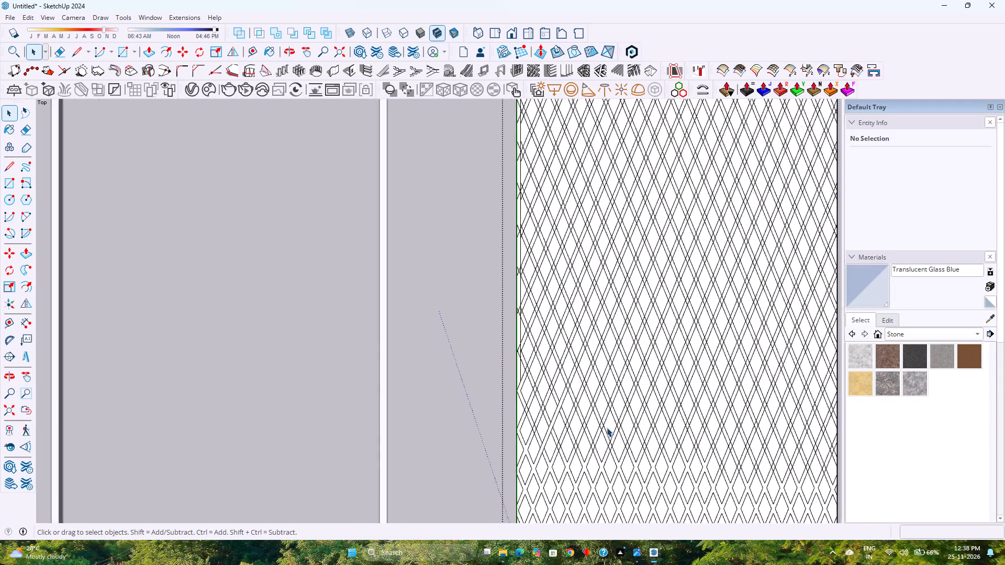
pyautogui.scroll(-6, 607, 427)
pyautogui.moveTo(562, 382); pyautogui.dragTo(558, 476, button='middle')
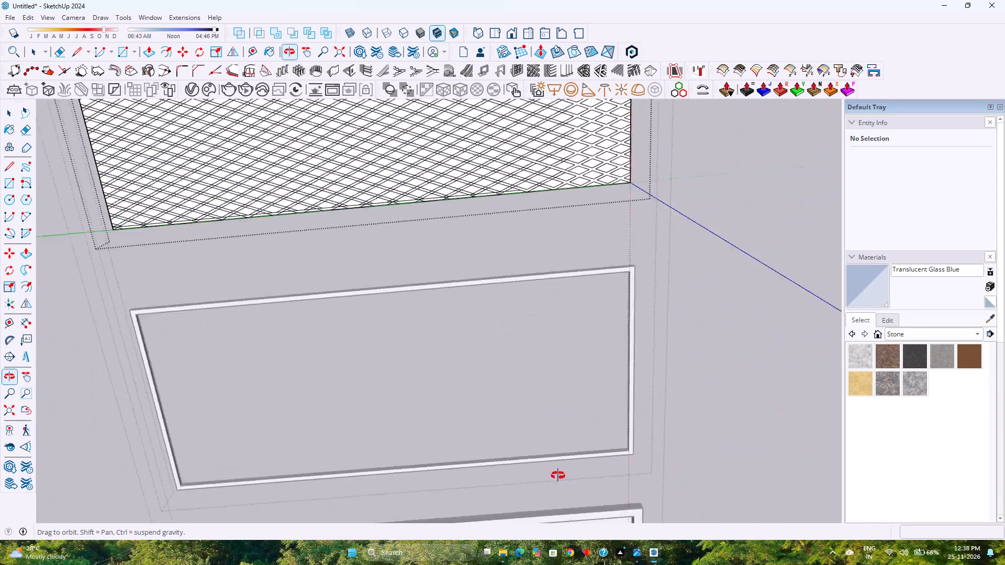
pyautogui.moveTo(558, 476); pyautogui.dragTo(950, 471, button='middle')
pyautogui.moveTo(720, 446); pyautogui.dragTo(646, 474, button='middle')
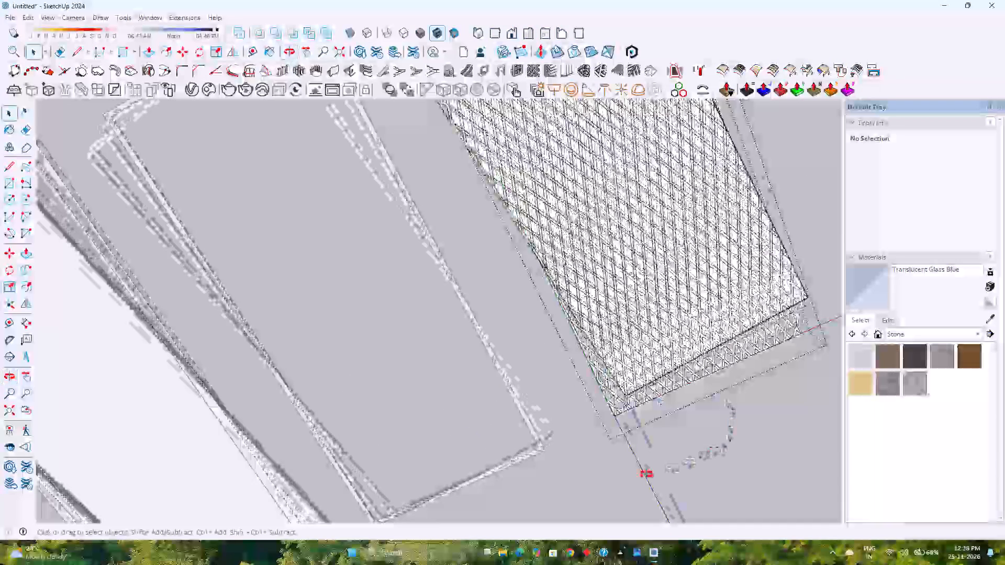
pyautogui.moveTo(646, 474); pyautogui.dragTo(819, 445, button='middle')
pyautogui.middleClick(819, 445)
pyautogui.scroll(2, 676, 469)
pyautogui.middleClick(675, 469)
pyautogui.moveTo(673, 469); pyautogui.dragTo(622, 503, button='middle')
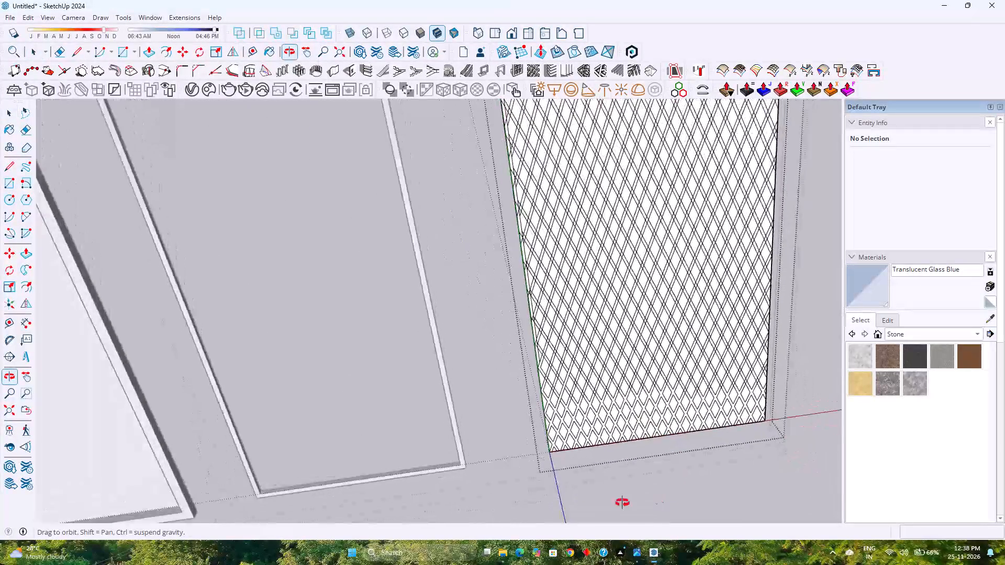
pyautogui.moveTo(622, 503); pyautogui.dragTo(578, 293, button='middle')
pyautogui.moveTo(684, 446); pyautogui.dragTo(381, 399, button='middle')
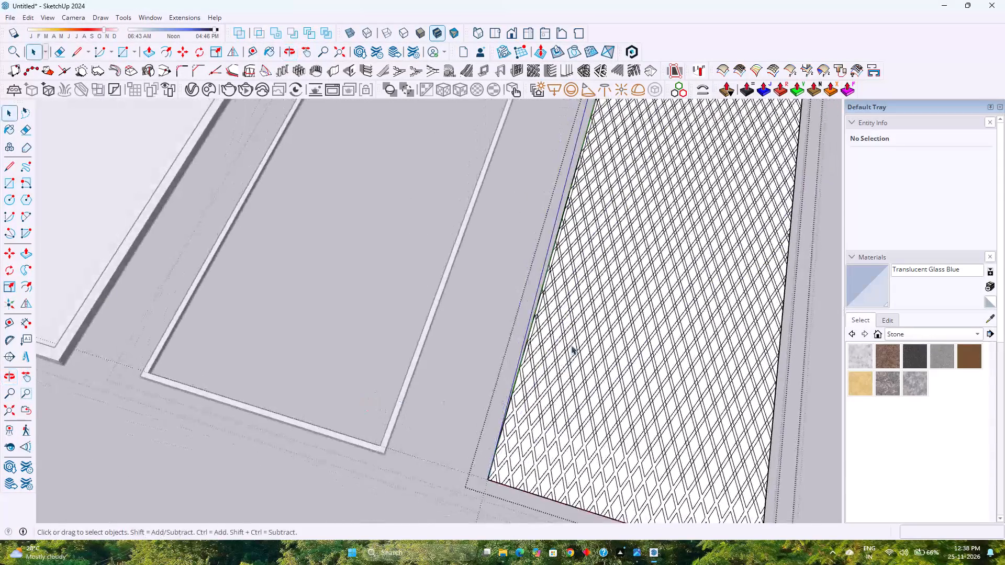
pyautogui.scroll(4, 571, 345)
pyautogui.scroll(-3, 524, 375)
pyautogui.moveTo(524, 375); pyautogui.dragTo(570, 424, button='middle')
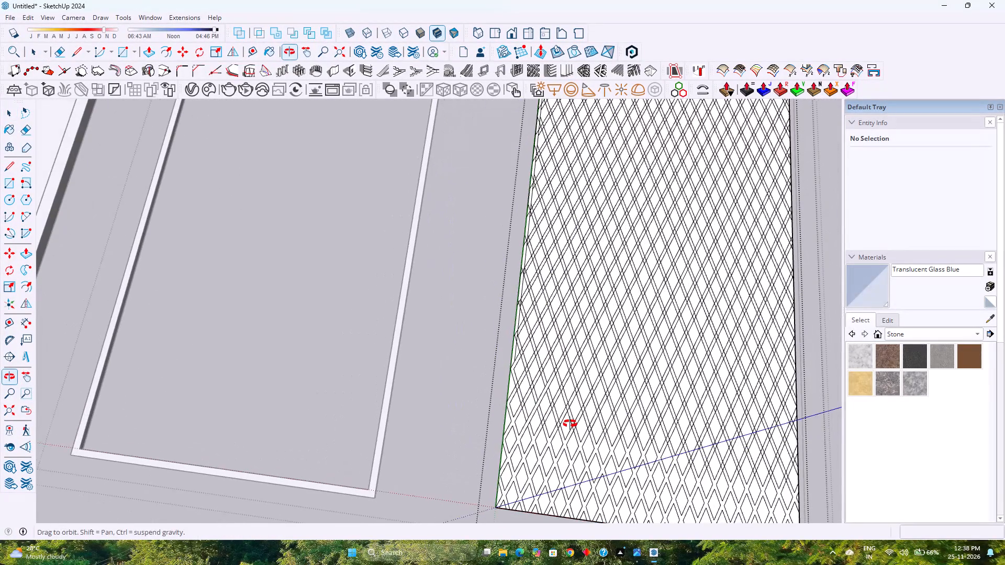
pyautogui.moveTo(570, 424); pyautogui.dragTo(571, 424, button='middle')
pyautogui.scroll(5, 741, 487)
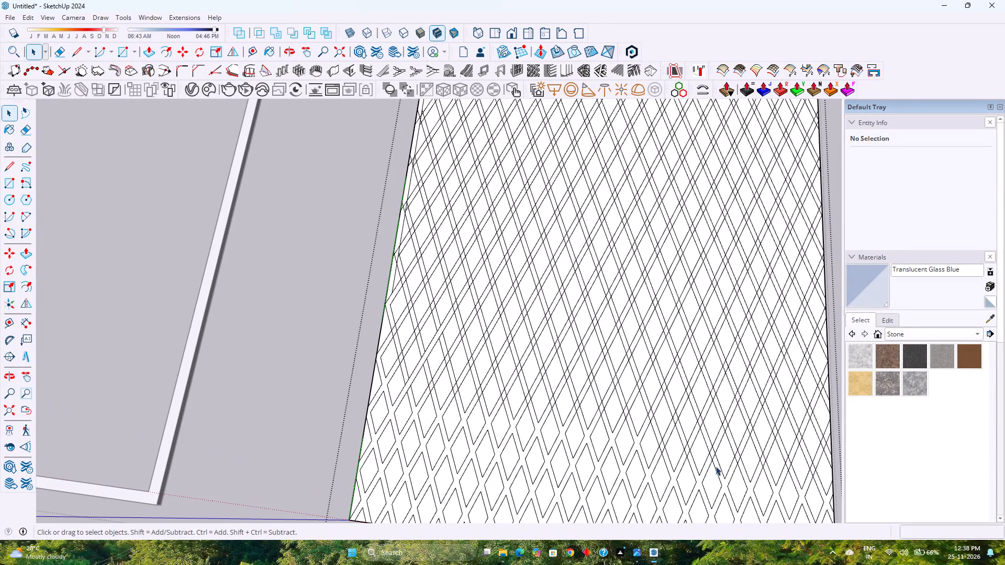
pyautogui.keyDown('shift'); pyautogui.moveTo(698, 446); pyautogui.dragTo(556, 366, button='middle'); pyautogui.keyUp('shift')
pyautogui.moveTo(522, 388); pyautogui.dragTo(495, 484, button='middle')
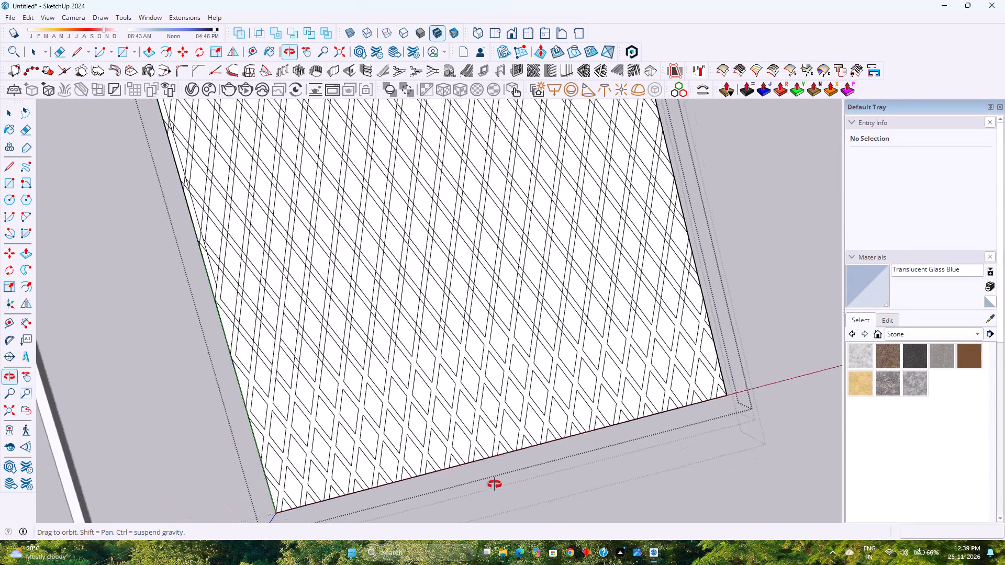
pyautogui.moveTo(495, 484); pyautogui.dragTo(411, 429, button='middle')
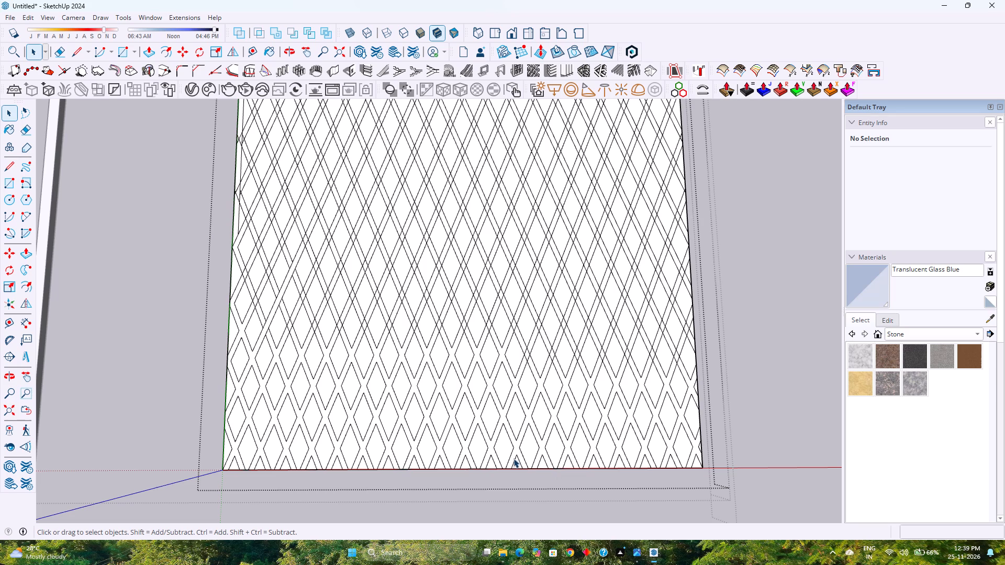
# Start Push/Pull for extruding the diamond lattice panel's face.
pyautogui.click(151, 50)
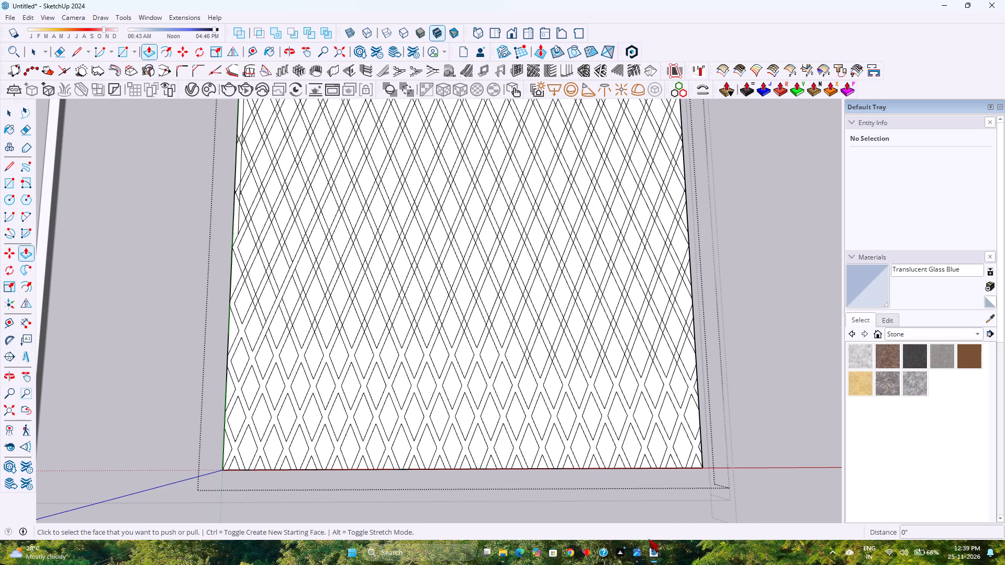
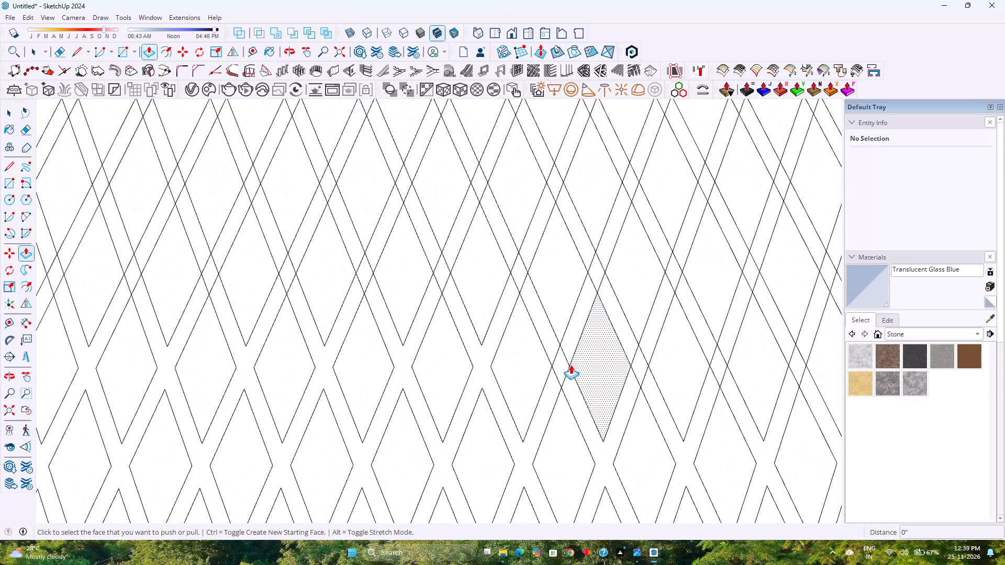
# Erase the small overlap diamonds at the next three strip crossings in the lattice panel's lowest uncleaned row.
pyautogui.click(557, 371)
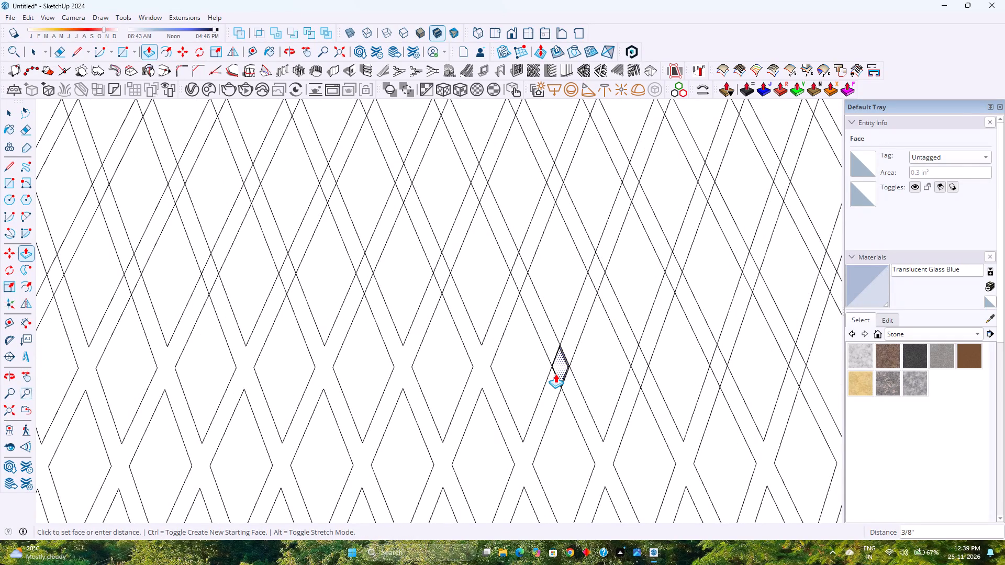
pyautogui.press('Escape')
pyautogui.press('e')
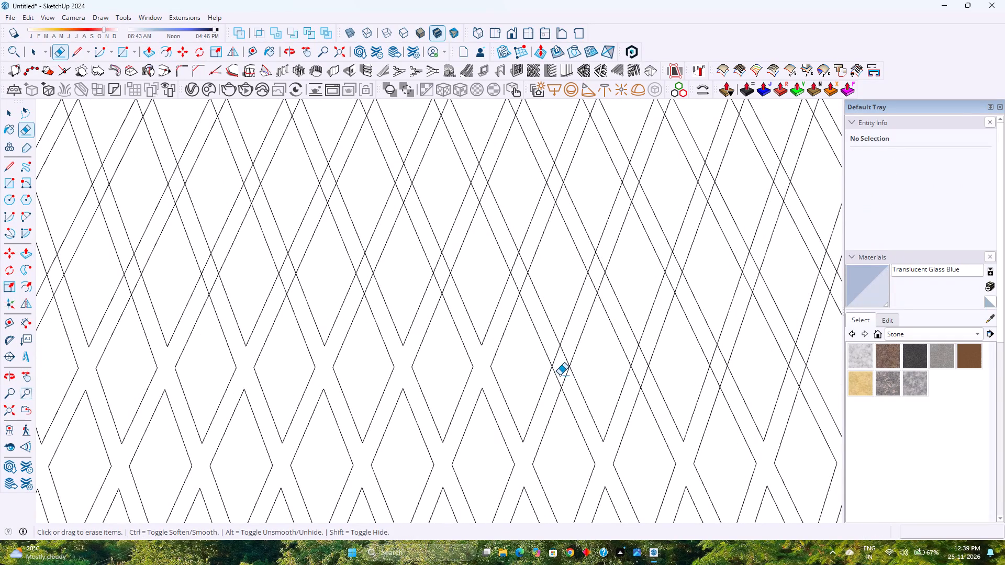
pyautogui.moveTo(557, 377); pyautogui.dragTo(555, 359)
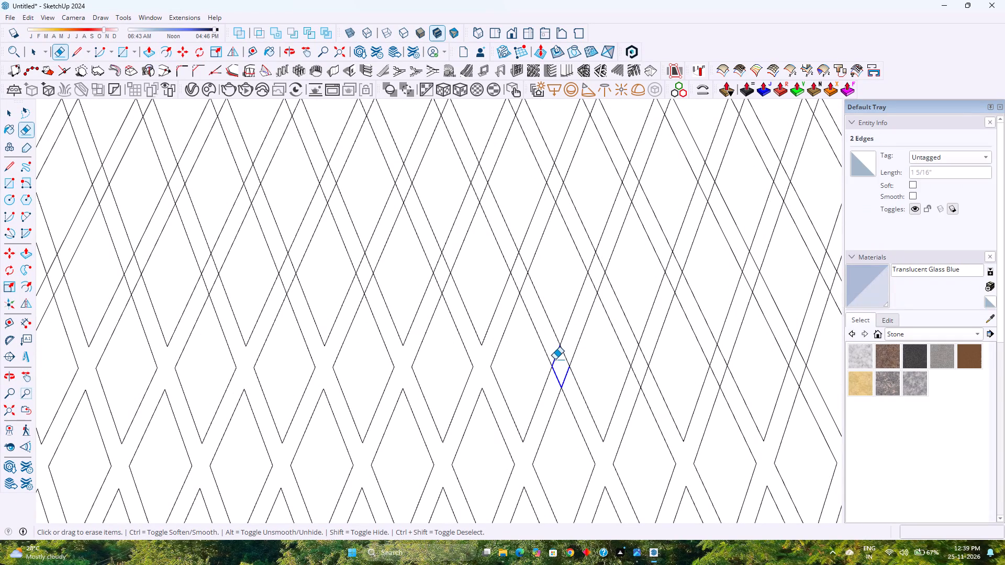
pyautogui.moveTo(555, 359); pyautogui.dragTo(564, 354)
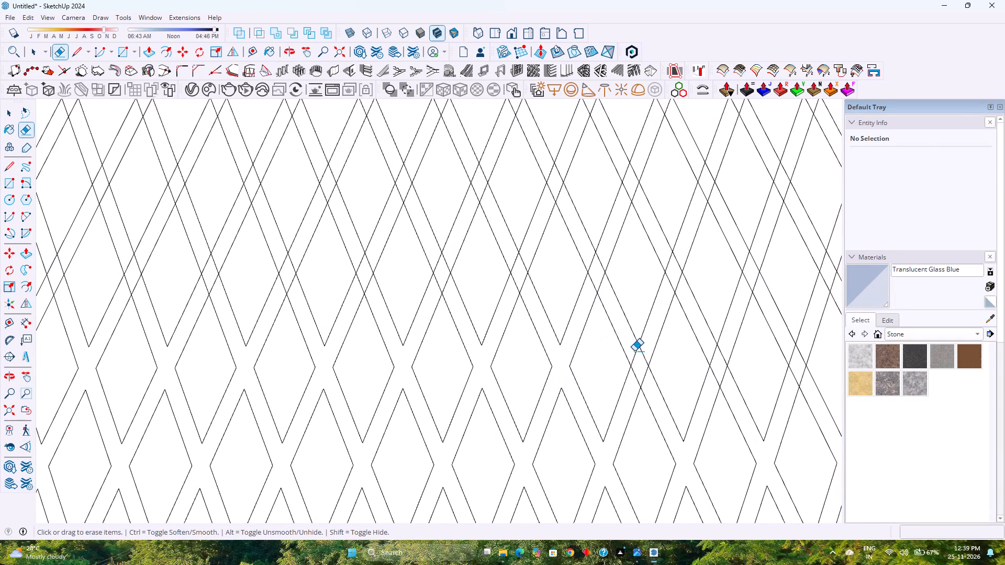
pyautogui.moveTo(634, 353); pyautogui.dragTo(644, 354)
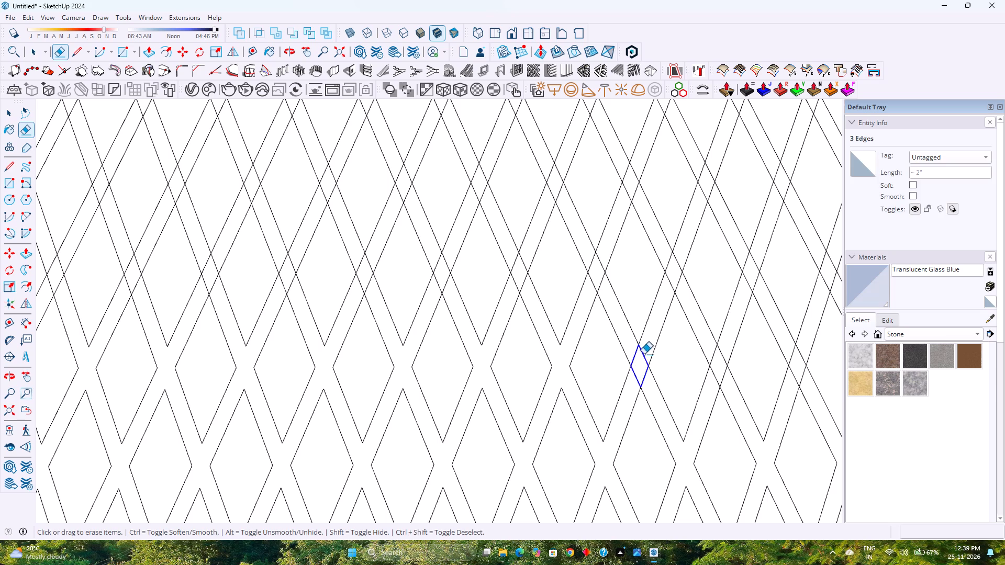
pyautogui.scroll(-4, 565, 370)
pyautogui.scroll(4, 672, 368)
pyautogui.moveTo(666, 374); pyautogui.dragTo(665, 377)
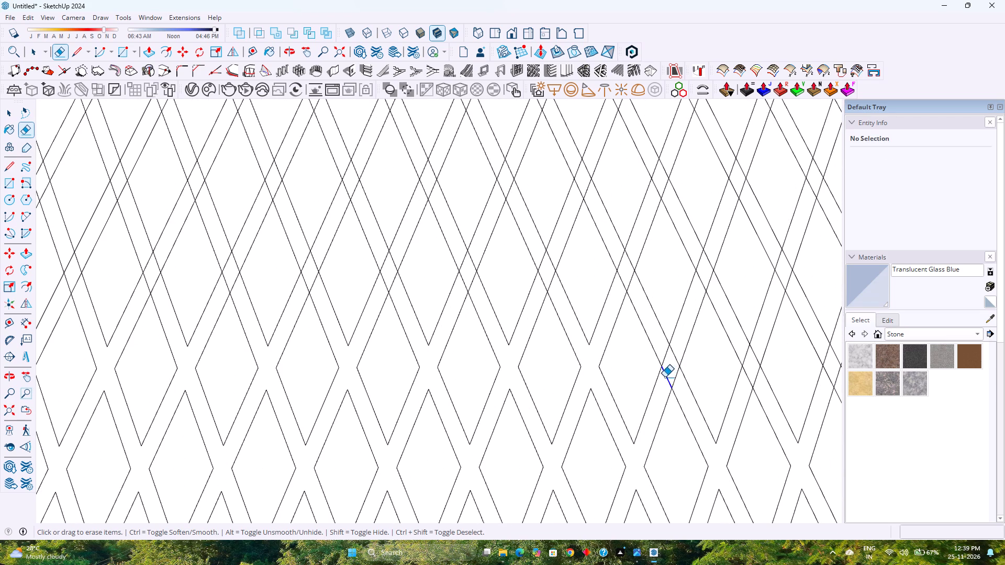
pyautogui.moveTo(665, 377); pyautogui.dragTo(678, 381)
pyautogui.moveTo(668, 359); pyautogui.dragTo(672, 361)
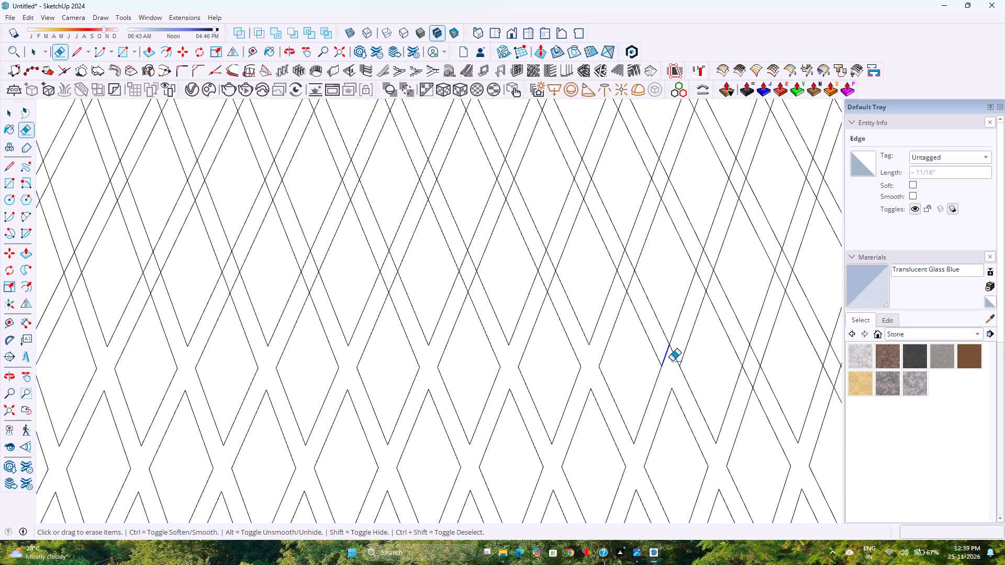
pyautogui.moveTo(672, 361); pyautogui.dragTo(678, 355)
# Erase the overlap edges at two more strip crossings, continuing along the same row toward the lattice panel's right border.
pyautogui.scroll(-12, 493, 375)
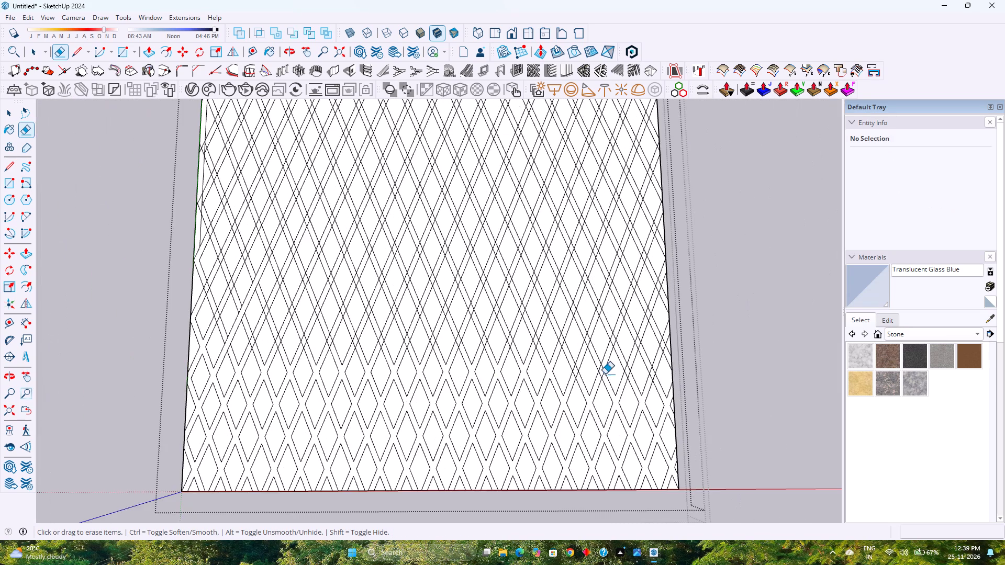
pyautogui.scroll(20, 609, 374)
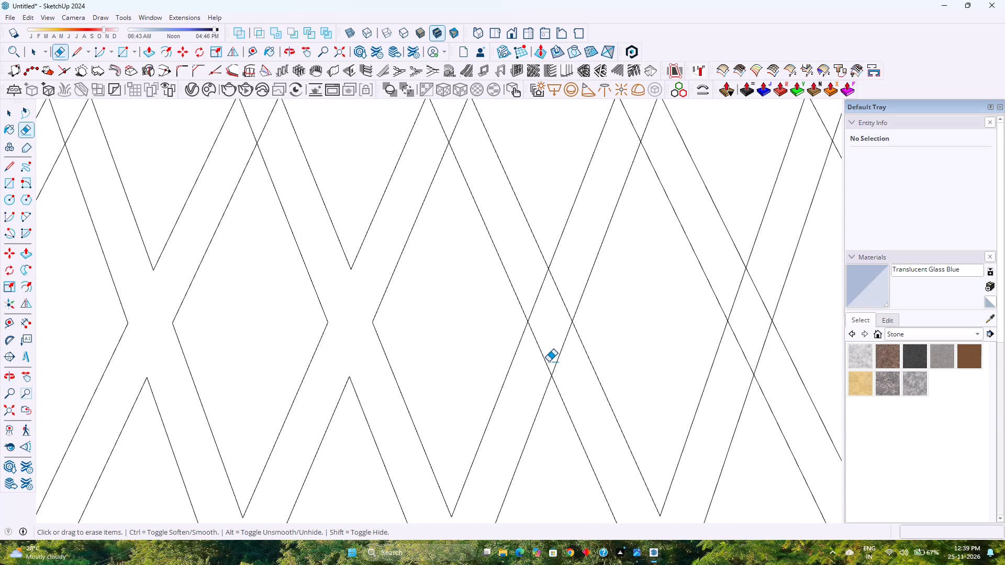
pyautogui.moveTo(542, 361); pyautogui.dragTo(565, 366)
pyautogui.moveTo(540, 304); pyautogui.dragTo(538, 293)
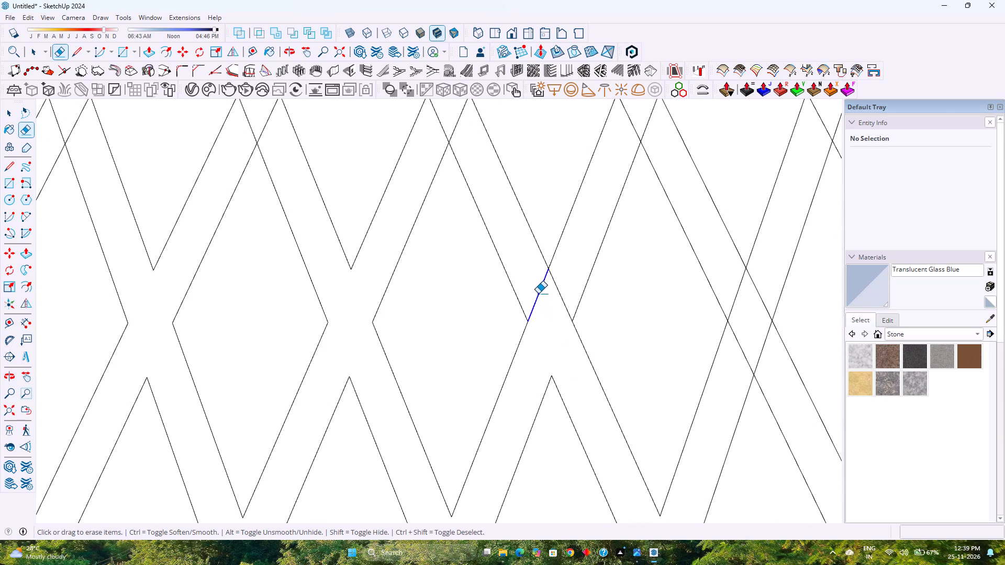
pyautogui.moveTo(538, 293); pyautogui.dragTo(567, 286)
pyautogui.scroll(-13, 475, 352)
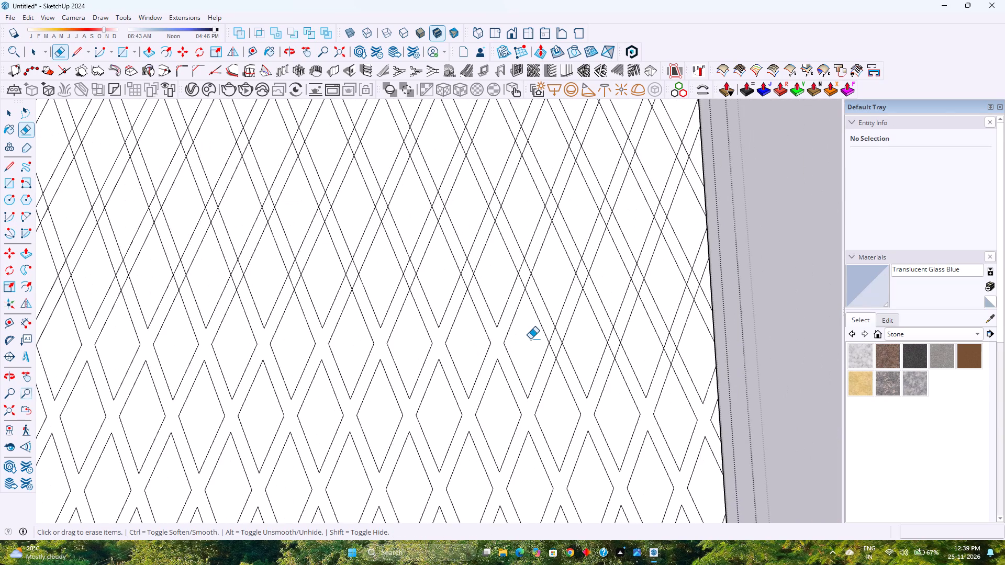
pyautogui.scroll(9, 530, 339)
pyautogui.moveTo(581, 334); pyautogui.dragTo(581, 357)
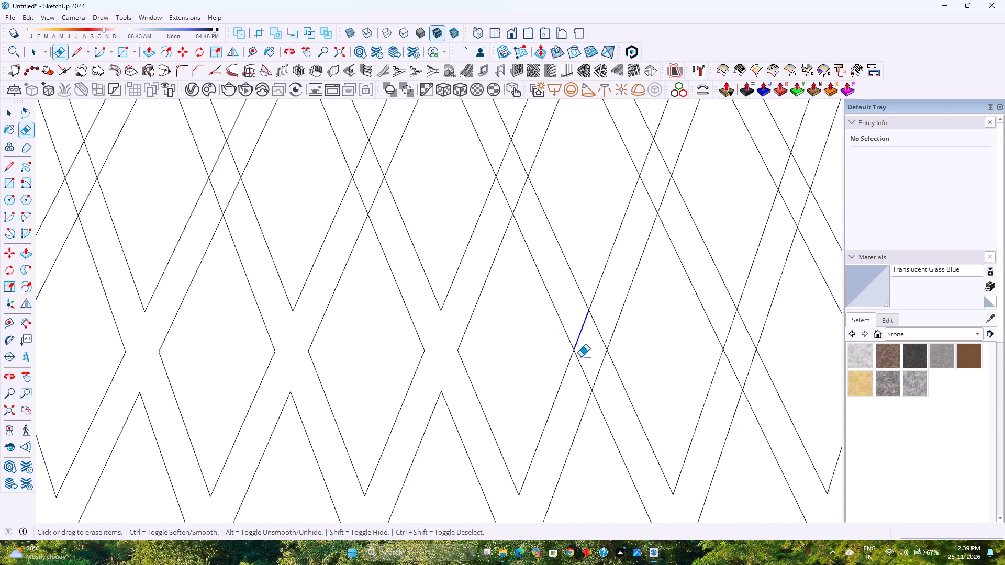
pyautogui.moveTo(581, 357); pyautogui.dragTo(608, 330)
# Erase the overlap edges at the last two full strip crossings of this row, near the lattice panel's right border.
pyautogui.scroll(-2, 497, 389)
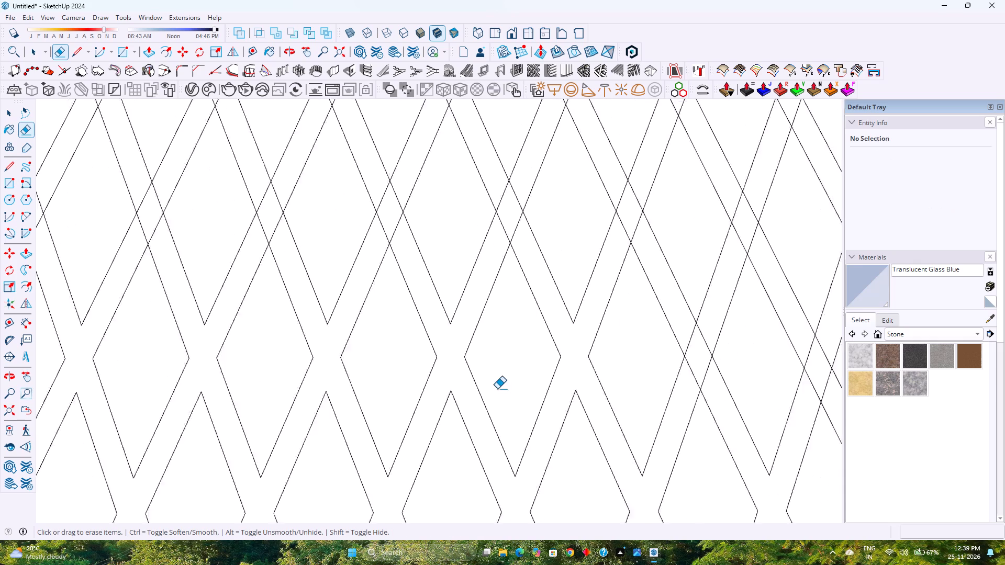
pyautogui.scroll(-2, 497, 389)
pyautogui.moveTo(655, 348); pyautogui.dragTo(664, 376)
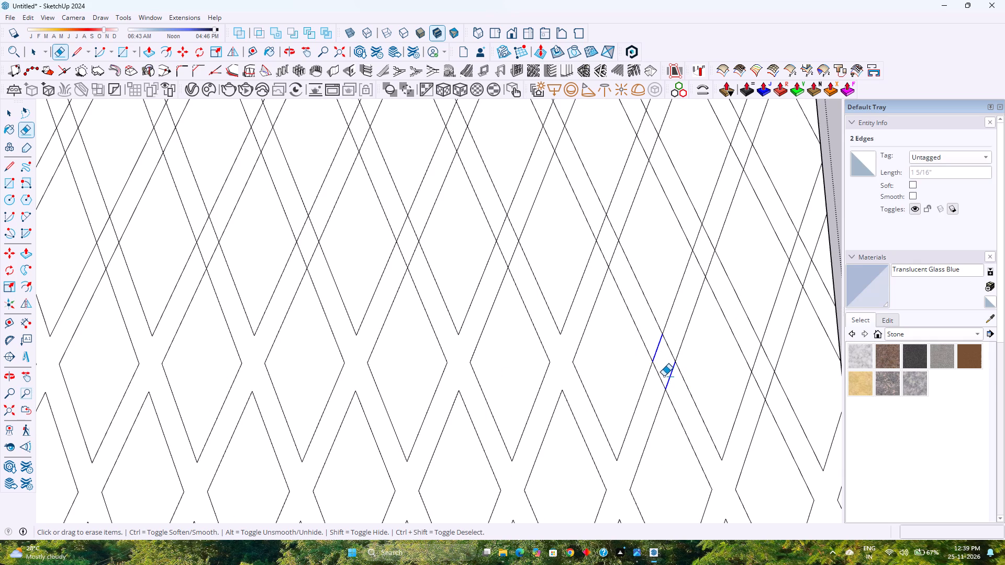
pyautogui.moveTo(664, 376); pyautogui.dragTo(673, 352)
pyautogui.scroll(-4, 553, 388)
pyautogui.scroll(1, 553, 388)
pyautogui.scroll(-6, 550, 385)
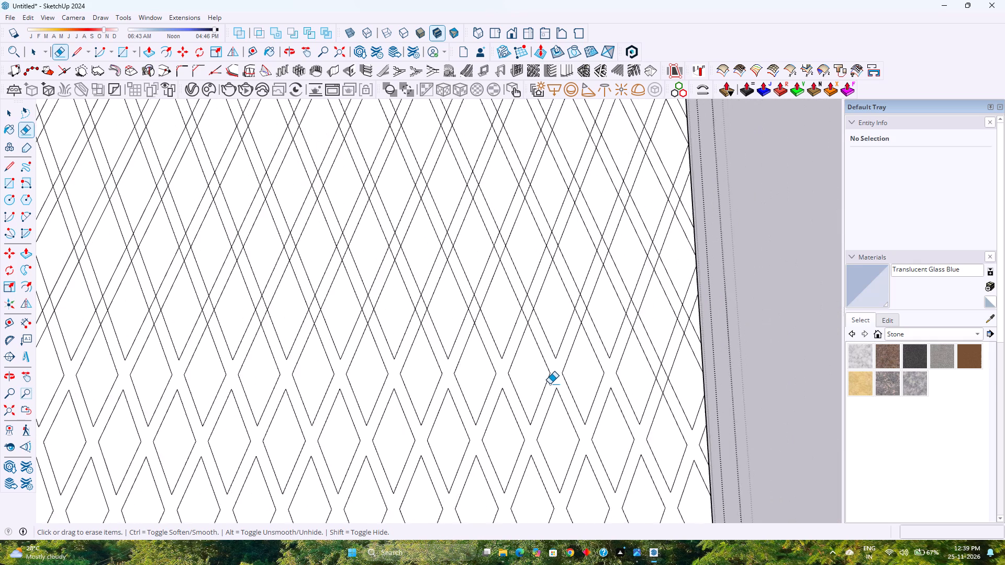
pyautogui.scroll(-2, 550, 384)
pyautogui.scroll(12, 637, 376)
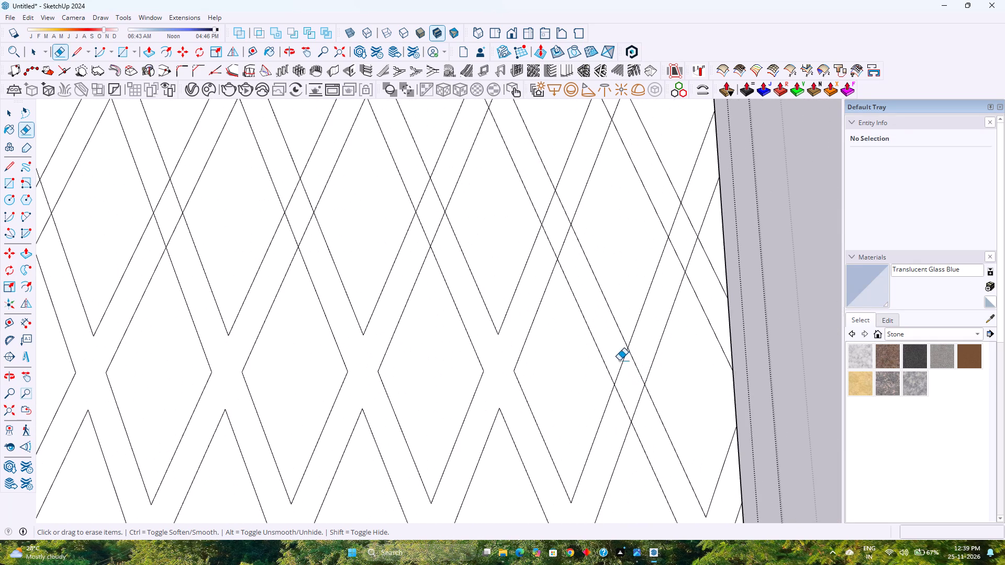
pyautogui.moveTo(618, 360); pyautogui.dragTo(646, 414)
pyautogui.moveTo(620, 415); pyautogui.dragTo(644, 357)
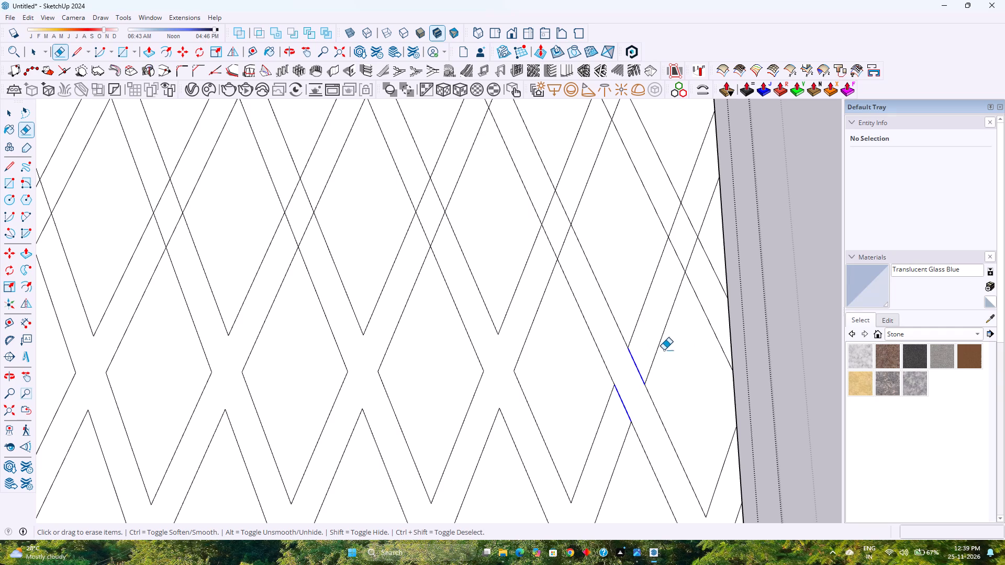
# Erase only the overlap edges at the crossing nearest the right border in the row above, undoing any over-erased strip edge.
pyautogui.moveTo(671, 219); pyautogui.dragTo(698, 278)
pyautogui.moveTo(672, 270); pyautogui.dragTo(707, 213)
pyautogui.press('Escape')
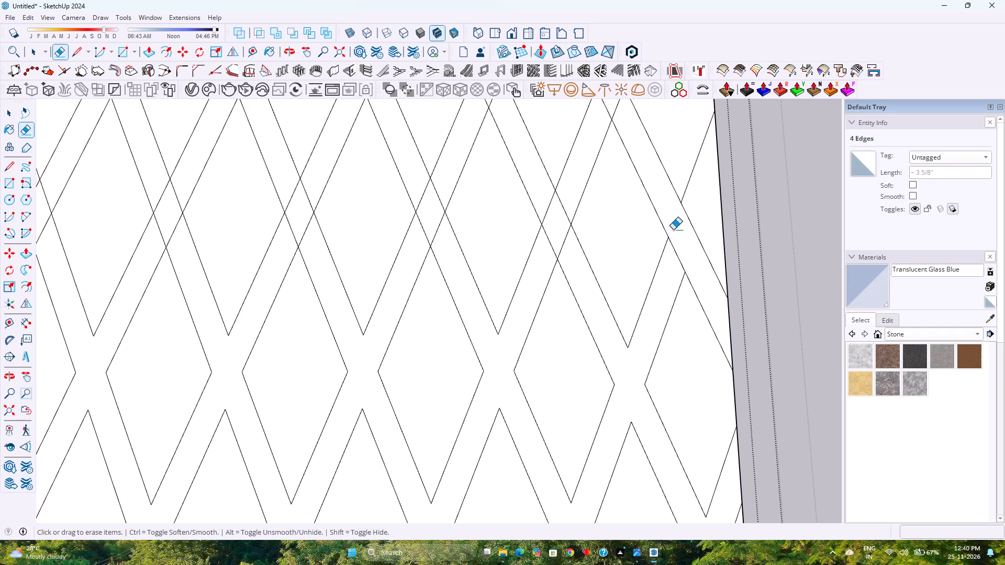
pyautogui.hotkey('ctrl', 'z')
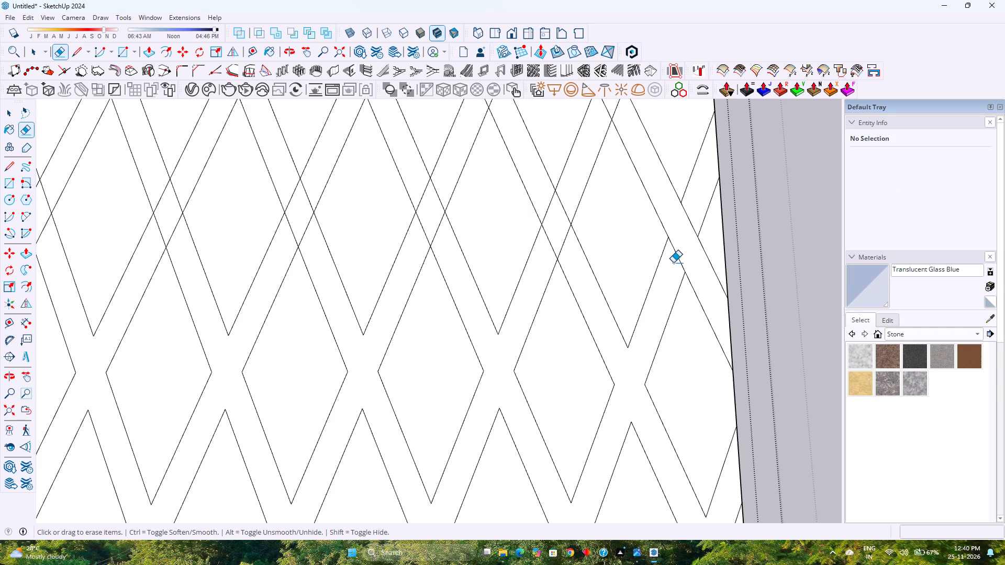
pyautogui.moveTo(673, 263); pyautogui.dragTo(697, 220)
# Erase the overlap diamonds at the next two strip crossings of the upper row, working away from the right border.
pyautogui.scroll(-2, 591, 246)
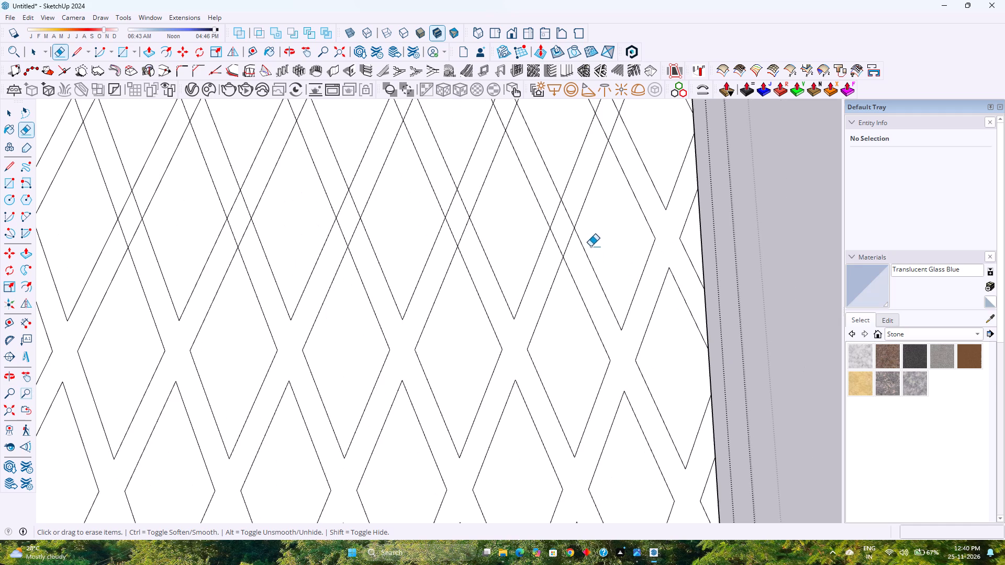
pyautogui.scroll(3, 539, 214)
pyautogui.moveTo(550, 208); pyautogui.dragTo(580, 211)
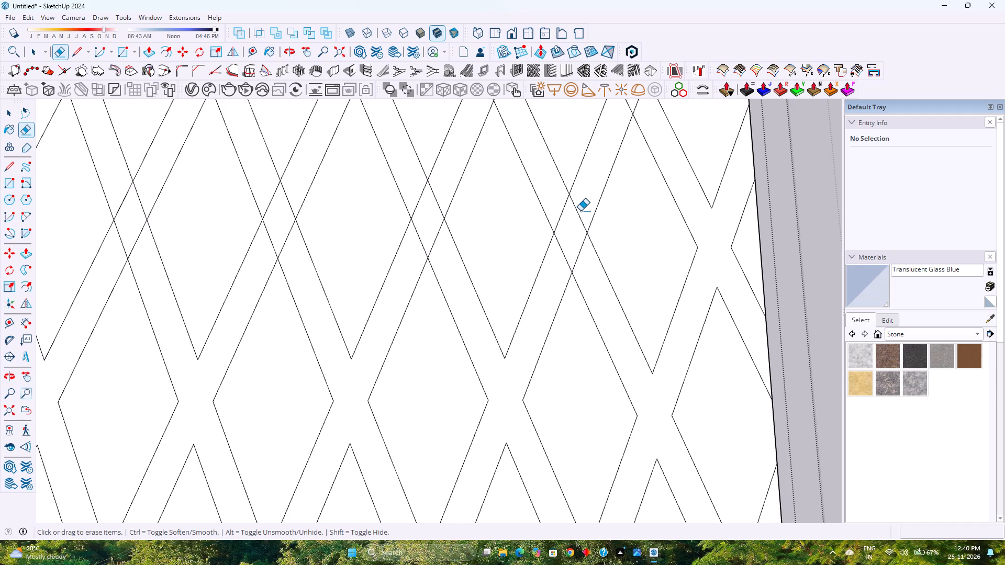
pyautogui.moveTo(581, 210); pyautogui.dragTo(588, 252)
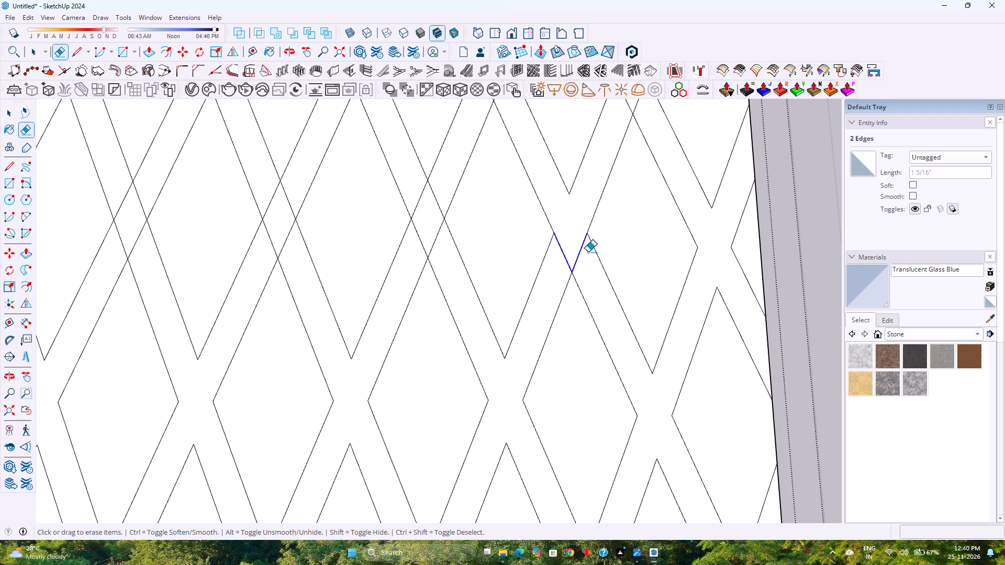
pyautogui.moveTo(407, 257); pyautogui.dragTo(445, 255)
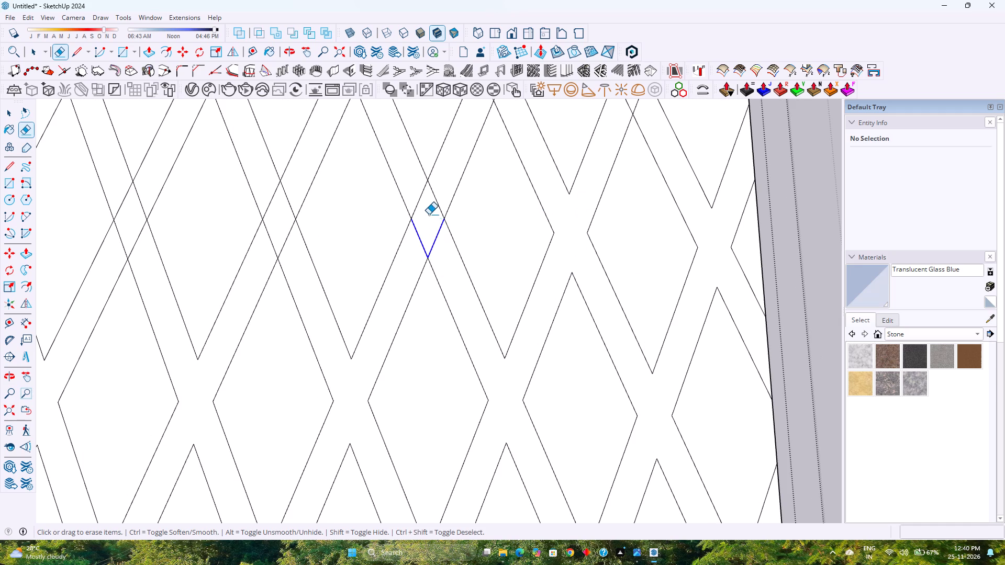
pyautogui.moveTo(422, 208); pyautogui.dragTo(438, 198)
# Erase the overlap diamonds at three more strip crossings in the same upper row of the lattice panel.
pyautogui.scroll(-5, 476, 295)
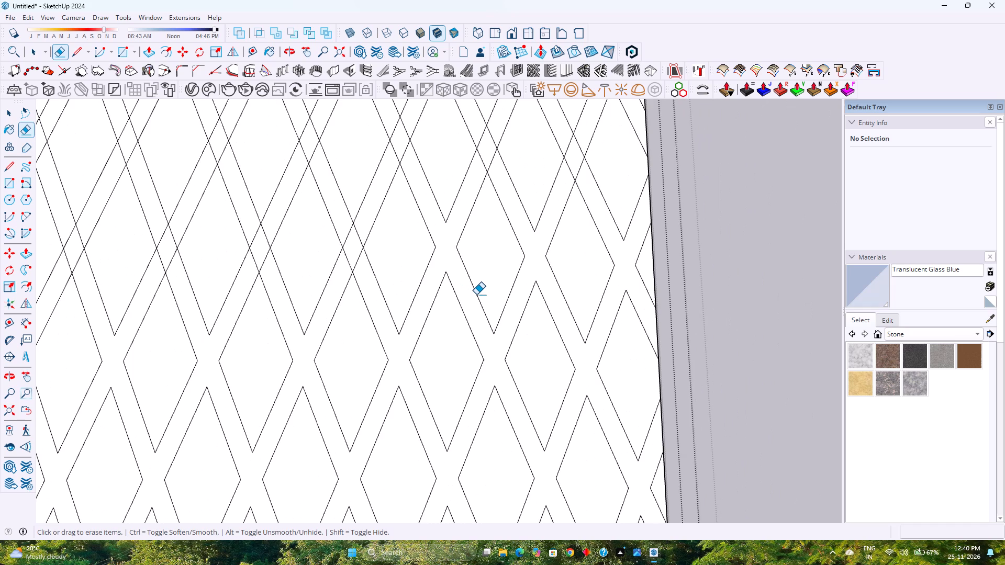
pyautogui.scroll(-11, 476, 295)
pyautogui.scroll(2, 370, 273)
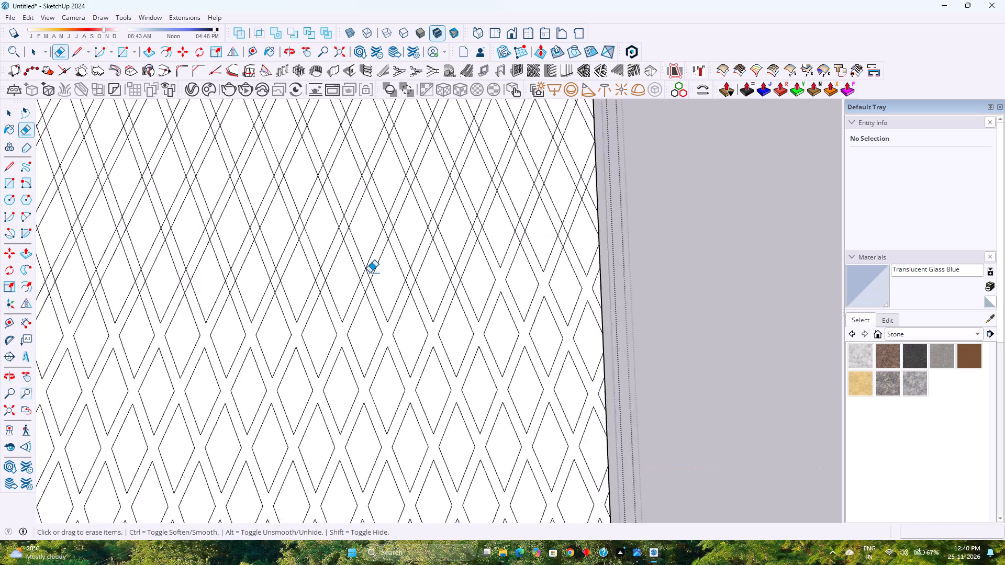
pyautogui.scroll(14, 370, 273)
pyautogui.moveTo(462, 315); pyautogui.dragTo(476, 327)
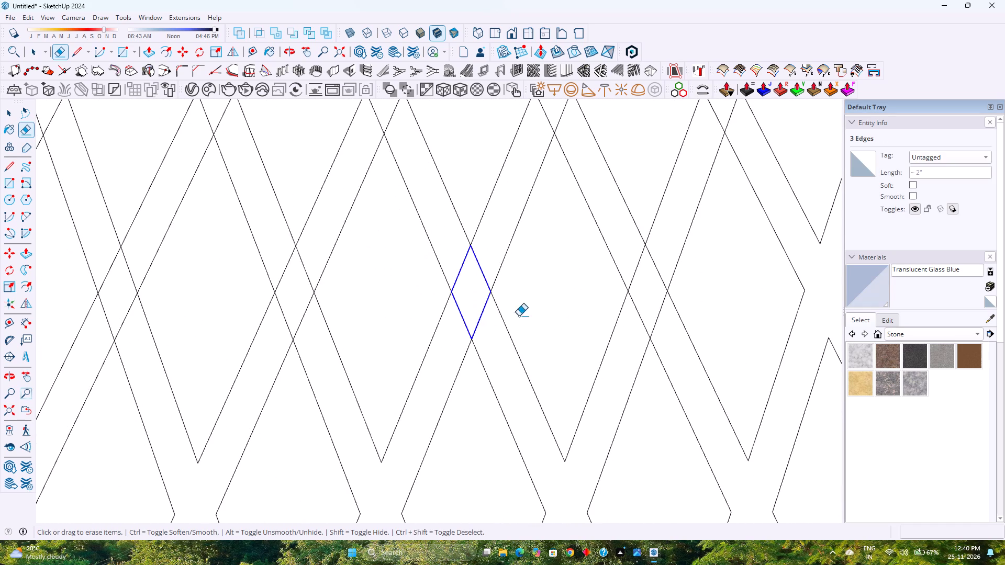
pyautogui.moveTo(629, 265); pyautogui.dragTo(664, 266)
pyautogui.scroll(-2, 612, 289)
pyautogui.scroll(3, 359, 302)
pyautogui.moveTo(320, 242); pyautogui.dragTo(340, 253)
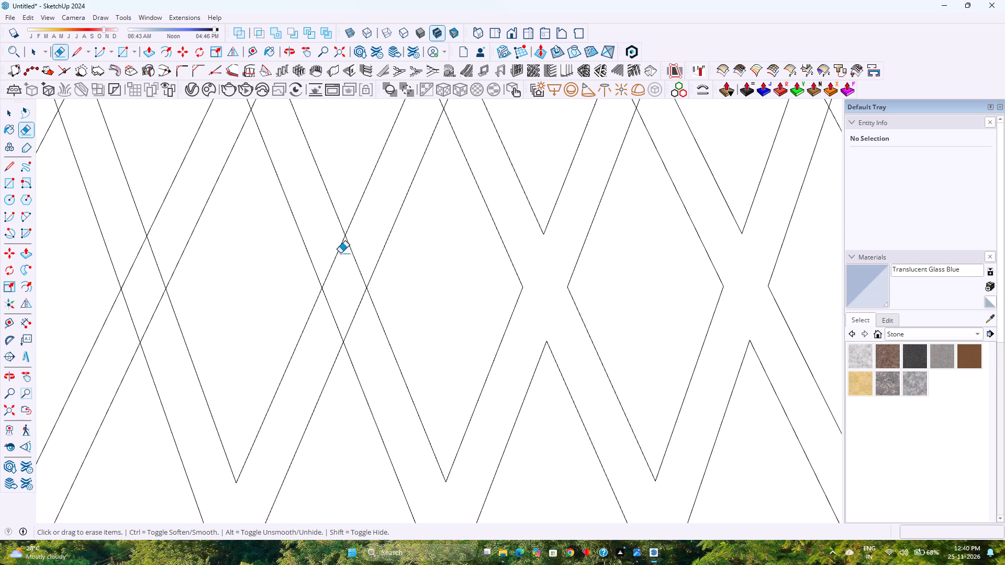
pyautogui.moveTo(340, 253); pyautogui.dragTo(356, 251)
# Examine the whole diamond lattice panel to judge how many strip crossings still need cleaning.
pyautogui.scroll(-17, 476, 333)
pyautogui.scroll(-4, 437, 323)
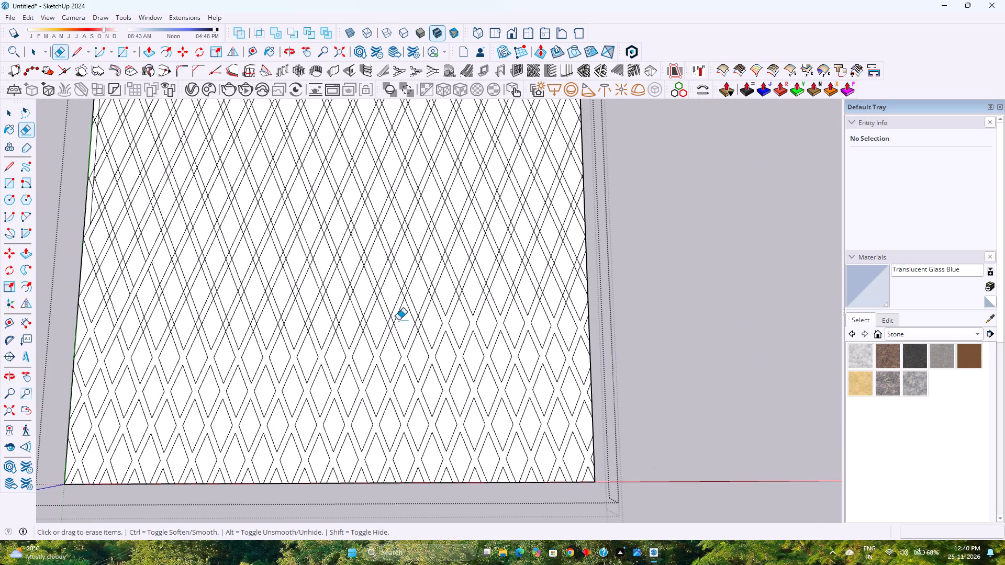
pyautogui.scroll(4, 206, 332)
pyautogui.moveTo(207, 333); pyautogui.dragTo(183, 333, button='middle')
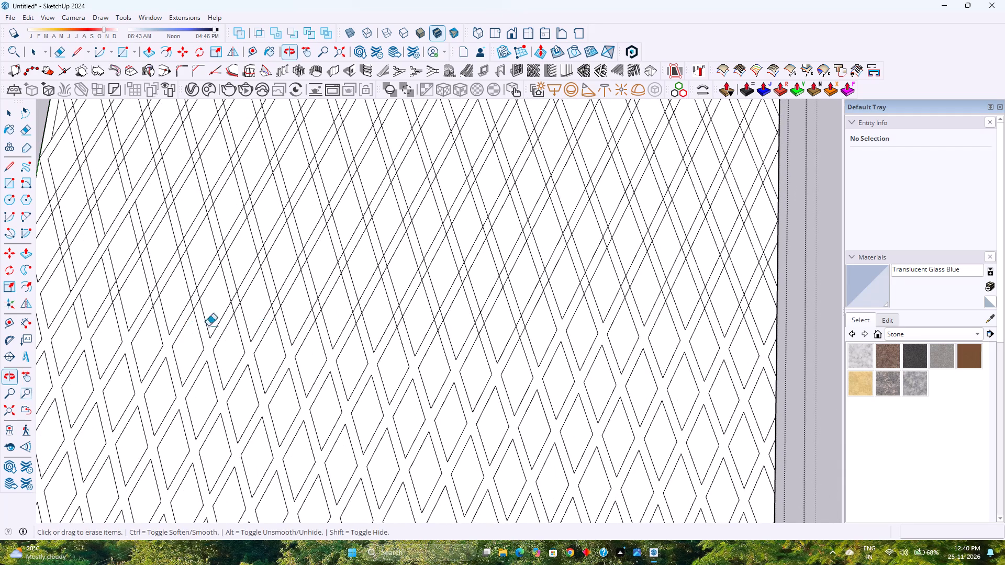
pyautogui.scroll(-20, 528, 320)
pyautogui.scroll(-1, 528, 320)
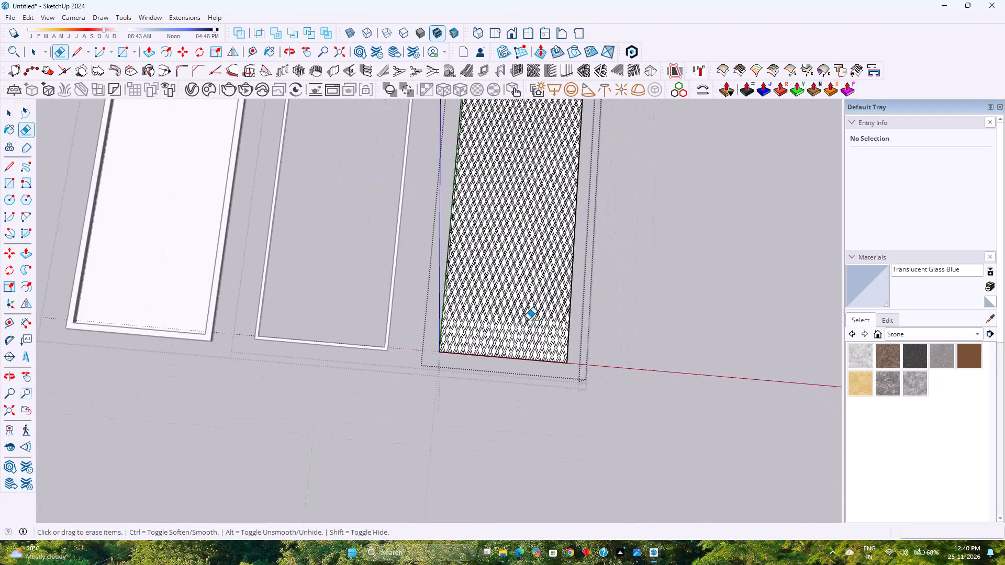
pyautogui.scroll(-8, 528, 320)
# Leave the lattice group's editing and delete the whole diamond lattice group beside the empty rectangular frame.
pyautogui.press('space')
pyautogui.scroll(4, 522, 318)
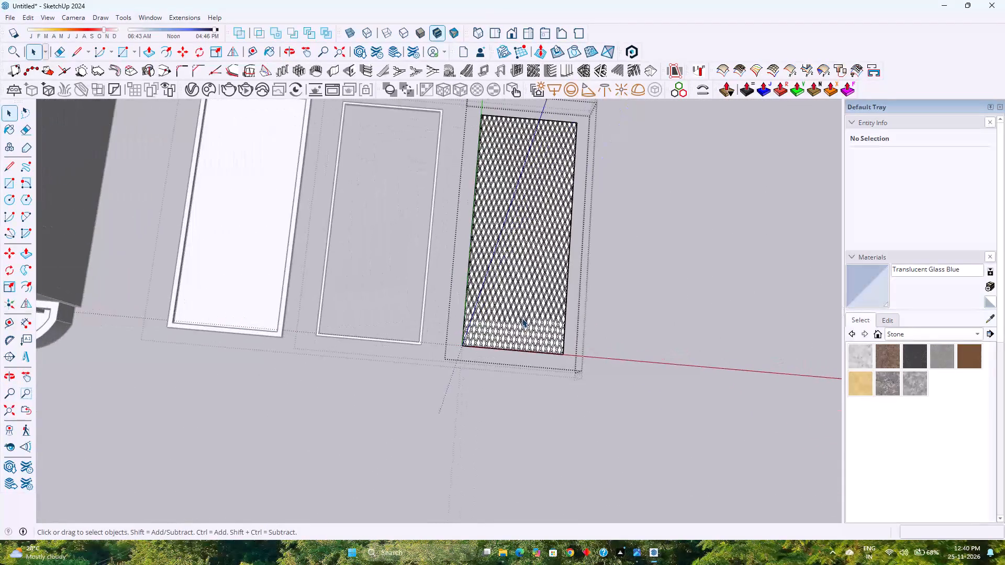
pyautogui.scroll(9, 522, 318)
pyautogui.scroll(-11, 522, 317)
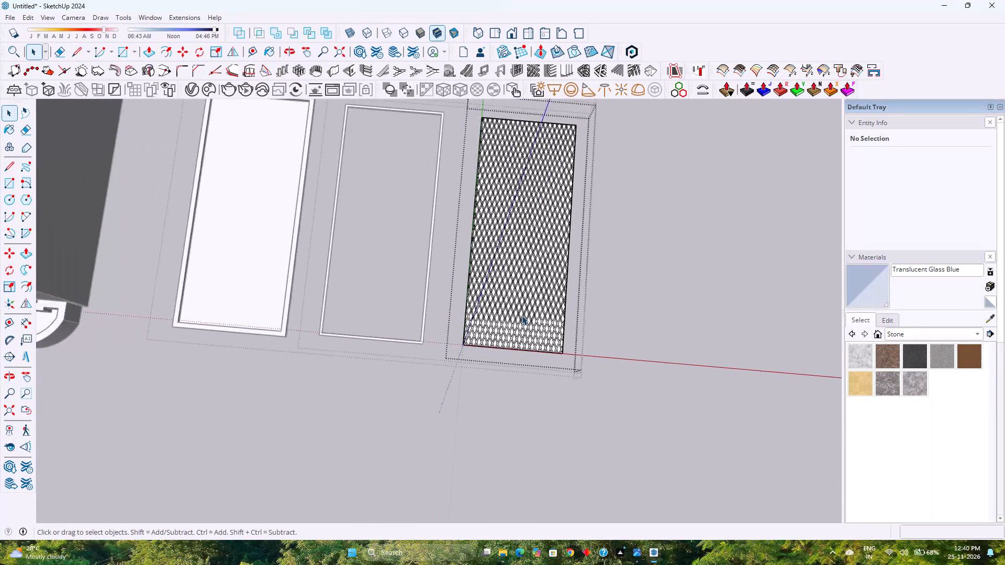
pyautogui.scroll(-1, 522, 315)
pyautogui.moveTo(483, 161); pyautogui.dragTo(572, 362)
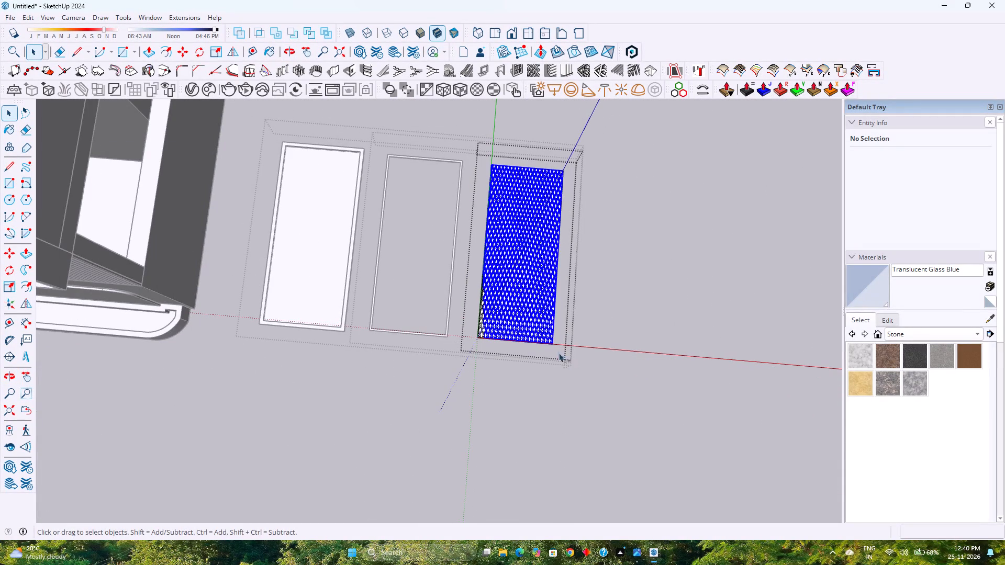
pyautogui.moveTo(467, 267); pyautogui.dragTo(519, 370)
pyautogui.press('Escape')
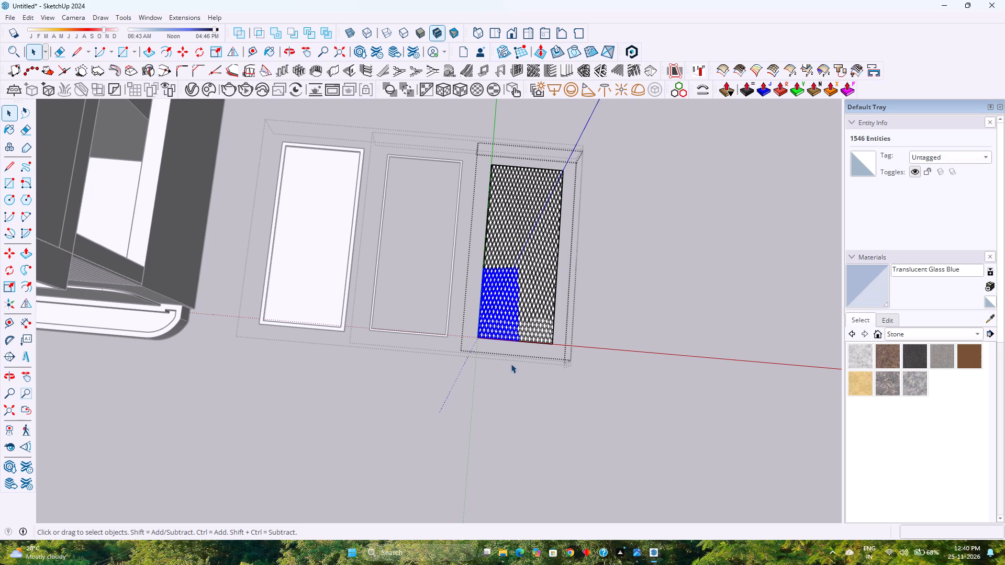
pyautogui.click(513, 297)
pyautogui.press('Delete')
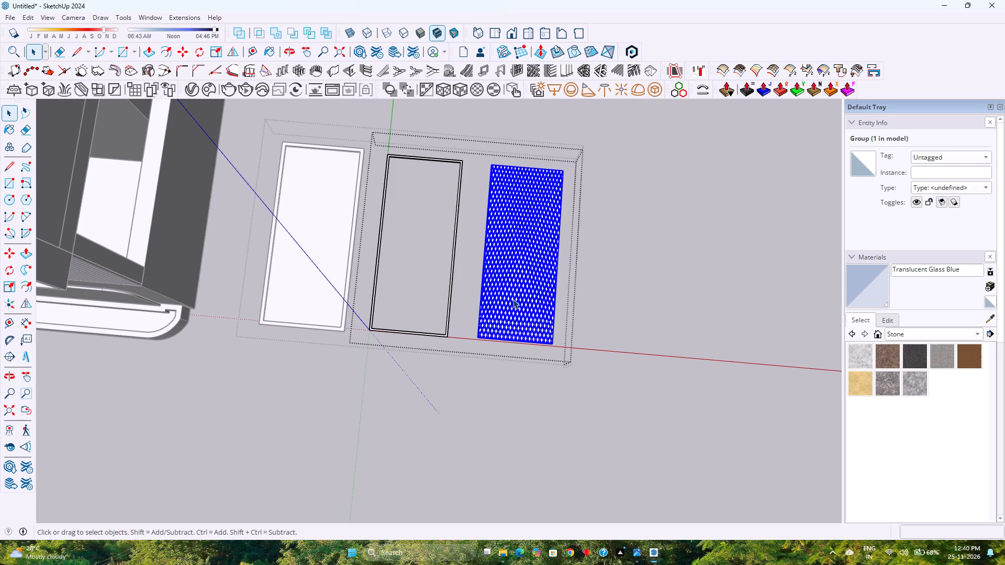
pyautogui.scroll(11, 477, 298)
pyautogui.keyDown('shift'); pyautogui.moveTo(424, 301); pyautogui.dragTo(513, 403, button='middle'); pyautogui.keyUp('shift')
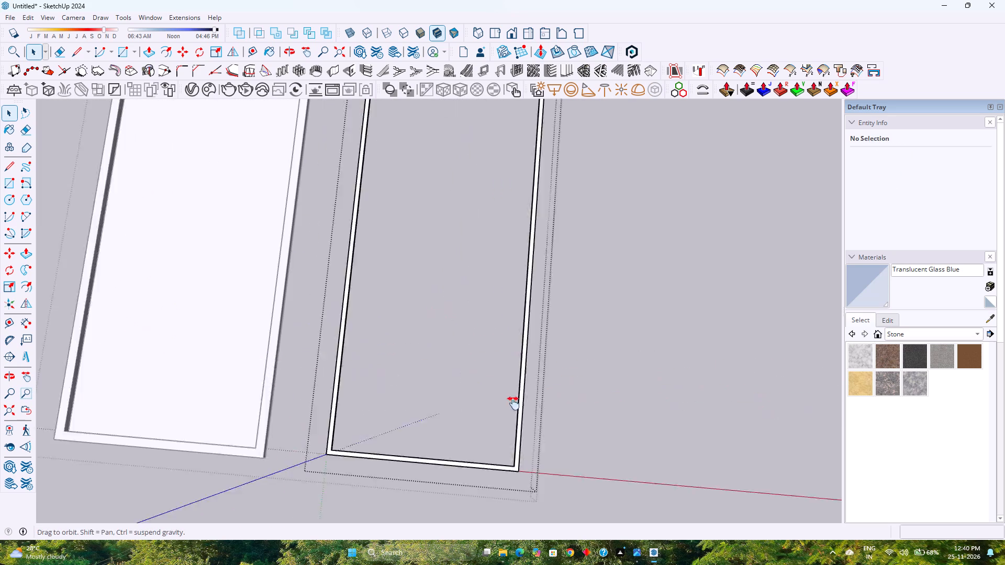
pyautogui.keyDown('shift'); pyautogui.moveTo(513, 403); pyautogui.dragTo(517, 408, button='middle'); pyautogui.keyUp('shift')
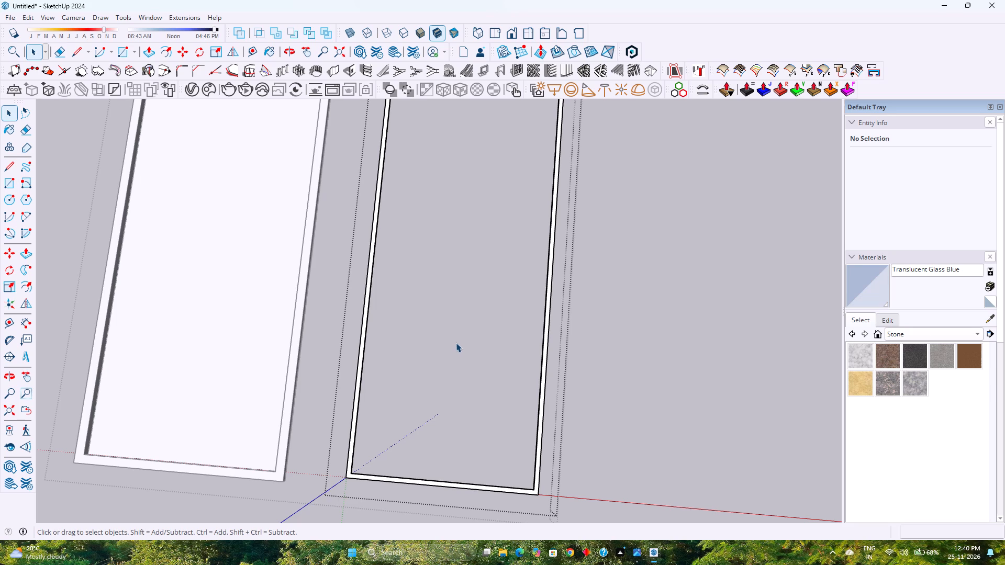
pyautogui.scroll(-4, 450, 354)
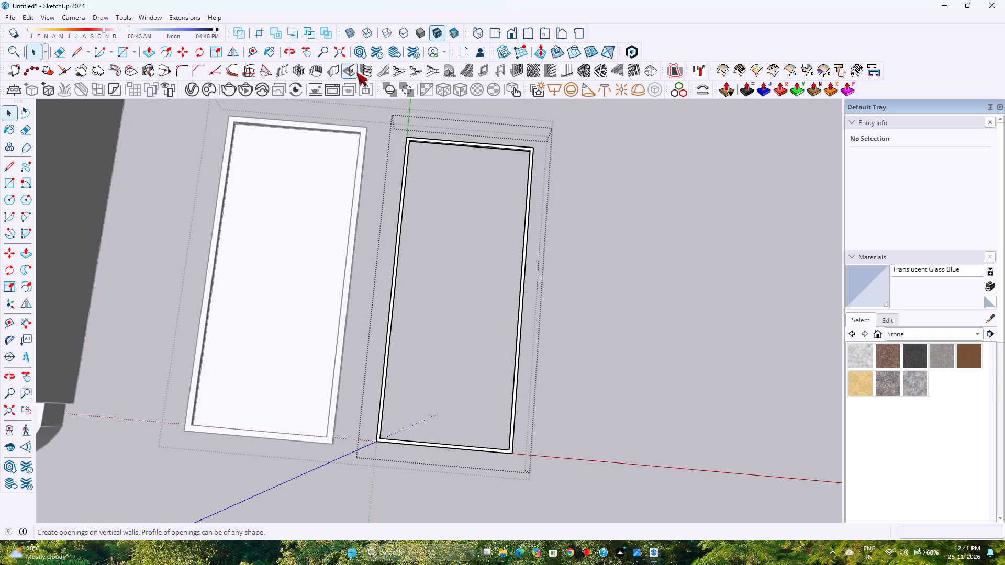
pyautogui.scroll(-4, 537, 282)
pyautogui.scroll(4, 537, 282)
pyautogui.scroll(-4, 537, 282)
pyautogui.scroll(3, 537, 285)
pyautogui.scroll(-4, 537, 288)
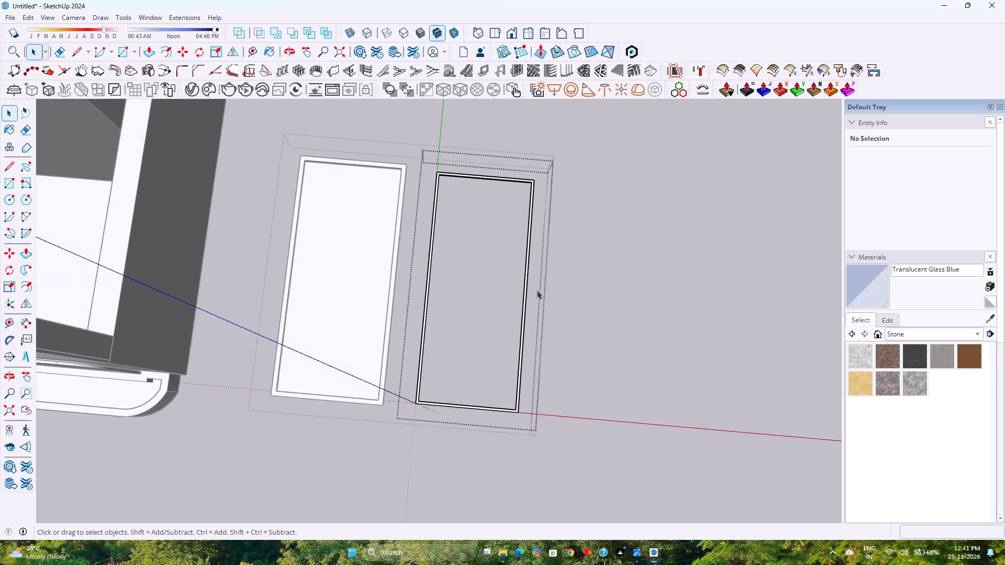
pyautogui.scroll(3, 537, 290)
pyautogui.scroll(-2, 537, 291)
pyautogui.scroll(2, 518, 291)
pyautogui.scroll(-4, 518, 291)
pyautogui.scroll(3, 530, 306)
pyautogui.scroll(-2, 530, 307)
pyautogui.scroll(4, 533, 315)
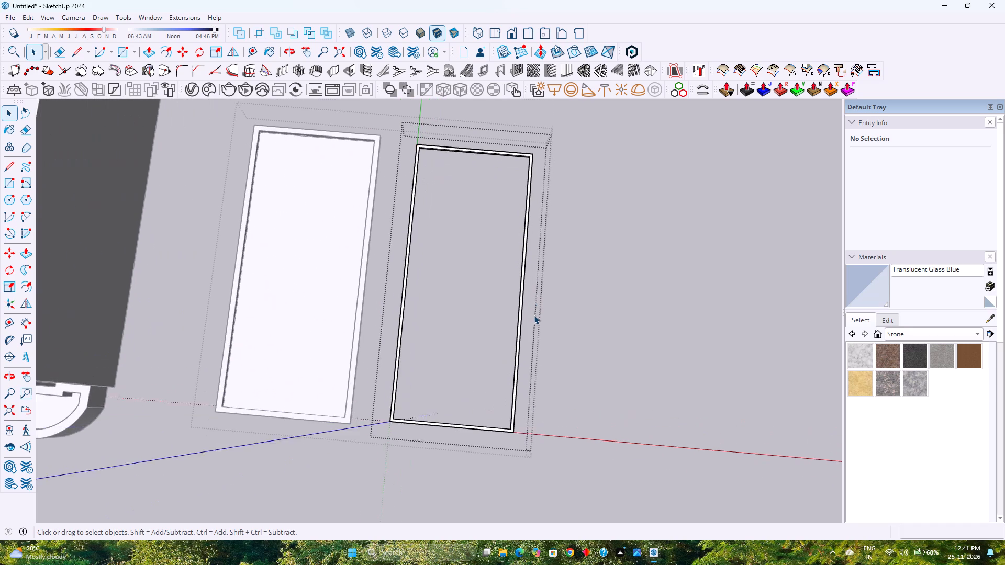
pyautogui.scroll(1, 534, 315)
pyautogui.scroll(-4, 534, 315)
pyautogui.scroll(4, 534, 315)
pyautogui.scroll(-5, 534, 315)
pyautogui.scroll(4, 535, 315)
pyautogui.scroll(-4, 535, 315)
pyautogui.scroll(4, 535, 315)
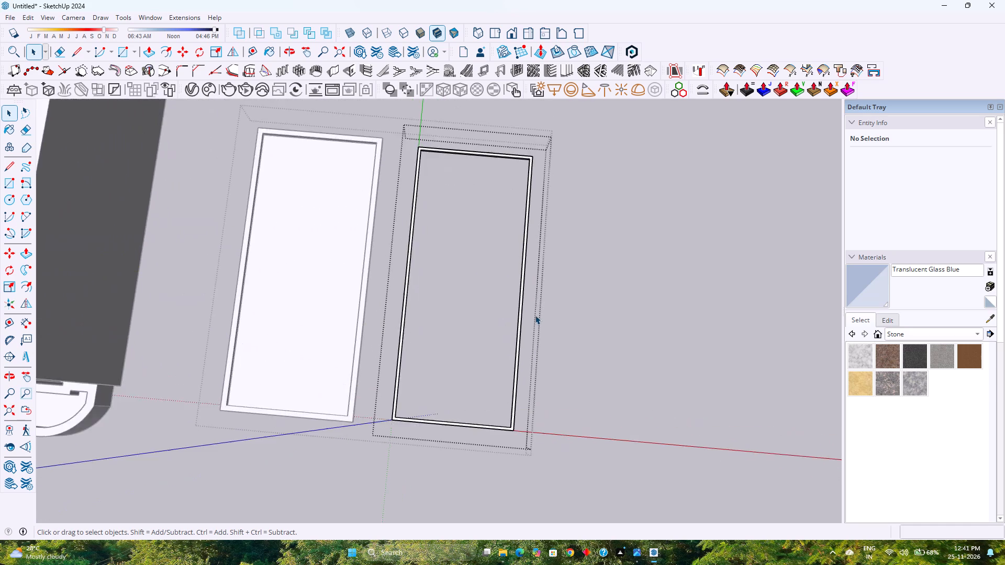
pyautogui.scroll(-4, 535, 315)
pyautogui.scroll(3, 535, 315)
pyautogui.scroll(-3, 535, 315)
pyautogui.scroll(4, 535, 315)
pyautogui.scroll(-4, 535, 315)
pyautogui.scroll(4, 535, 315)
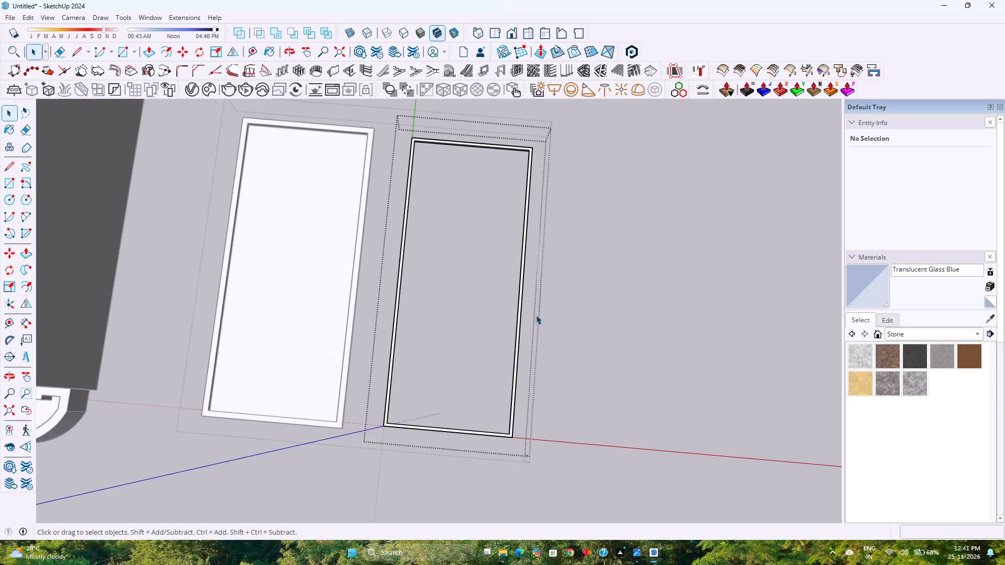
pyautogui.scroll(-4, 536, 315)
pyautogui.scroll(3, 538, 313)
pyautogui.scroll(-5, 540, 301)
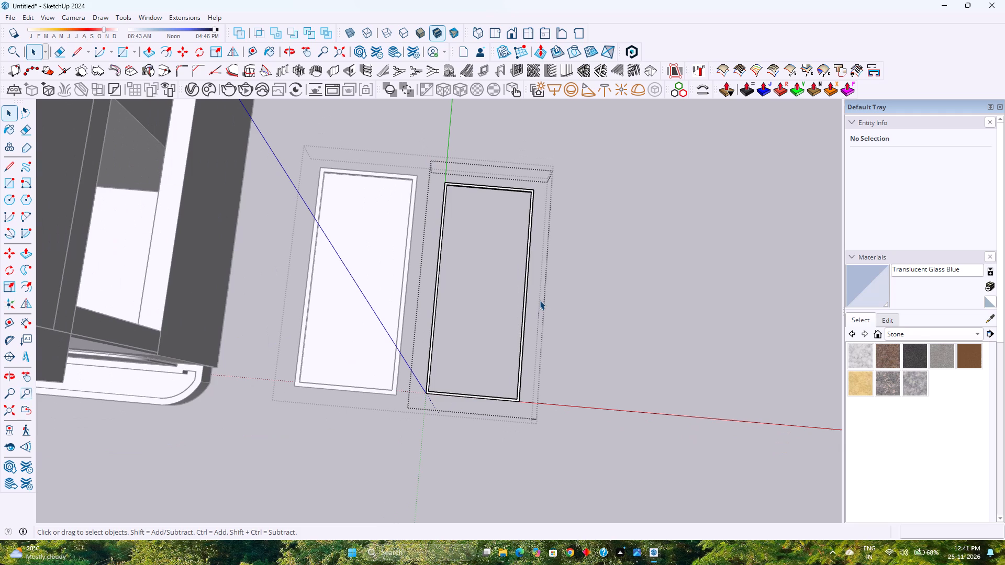
# Leave the empty frame's group editing and select the white infill face of the neighbouring framed panel.
pyautogui.click(705, 299)
pyautogui.click(388, 258)
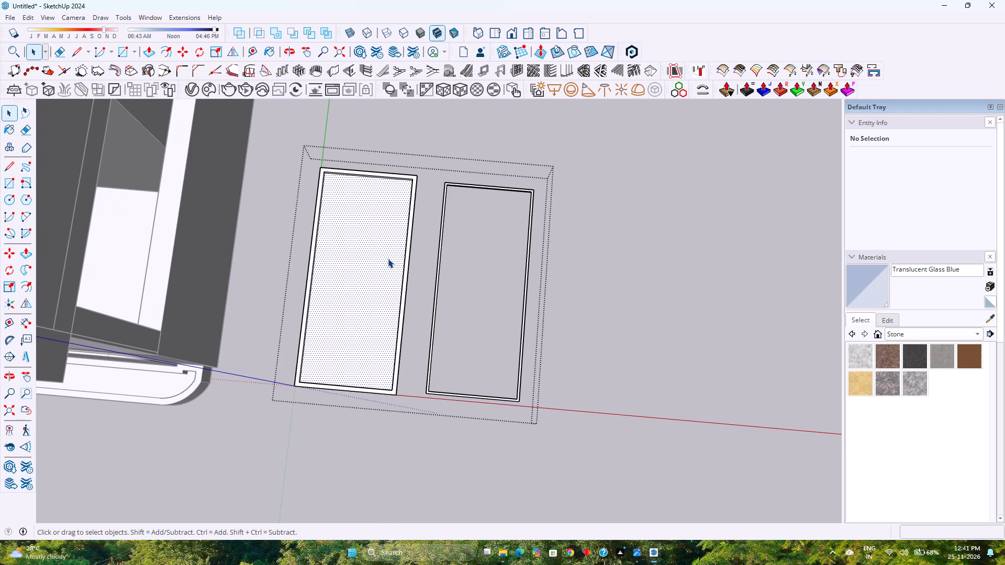
pyautogui.scroll(-2, 388, 255)
pyautogui.scroll(3, 388, 218)
pyautogui.scroll(-1, 394, 211)
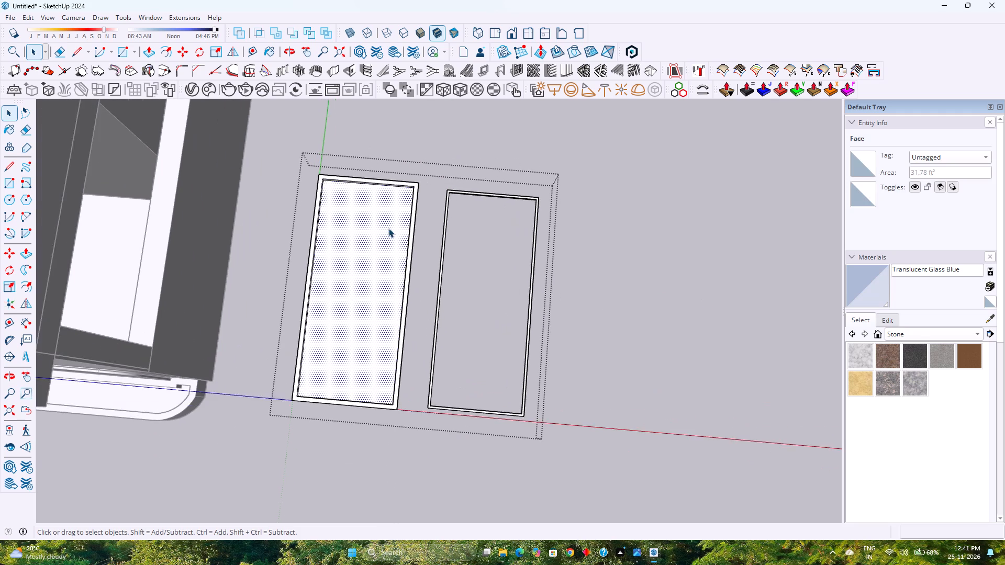
pyautogui.scroll(-5, 388, 228)
pyautogui.scroll(5, 388, 239)
pyautogui.scroll(-5, 388, 239)
pyautogui.scroll(4, 388, 239)
pyautogui.scroll(-1, 388, 239)
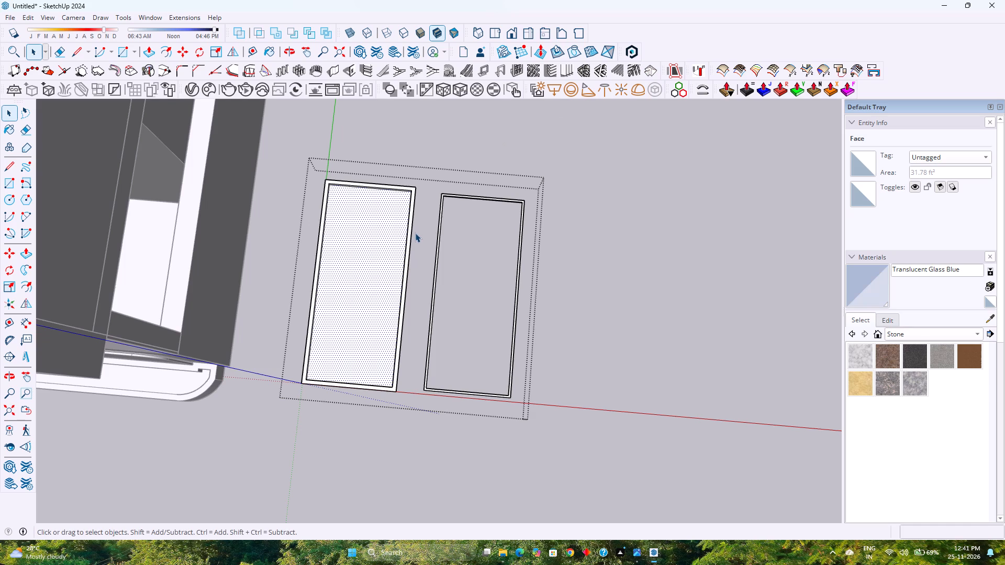
# Open 3D Warehouse, dismiss the promotional pop-up and search the models for "Jaali Design".
pyautogui.click(147, 16)
pyautogui.click(185, 99)
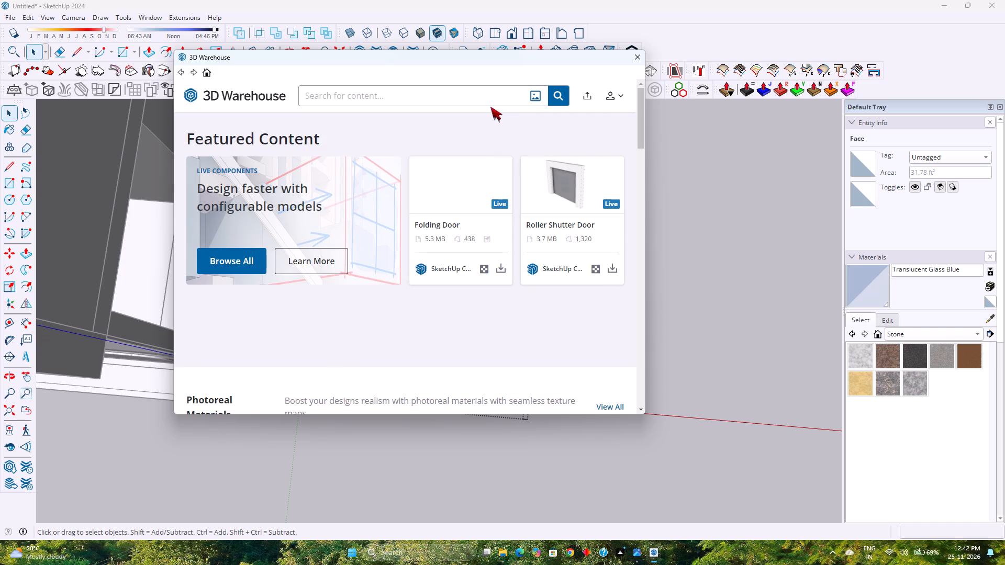
pyautogui.click(492, 103)
pyautogui.write('JA')
pyautogui.click(492, 131)
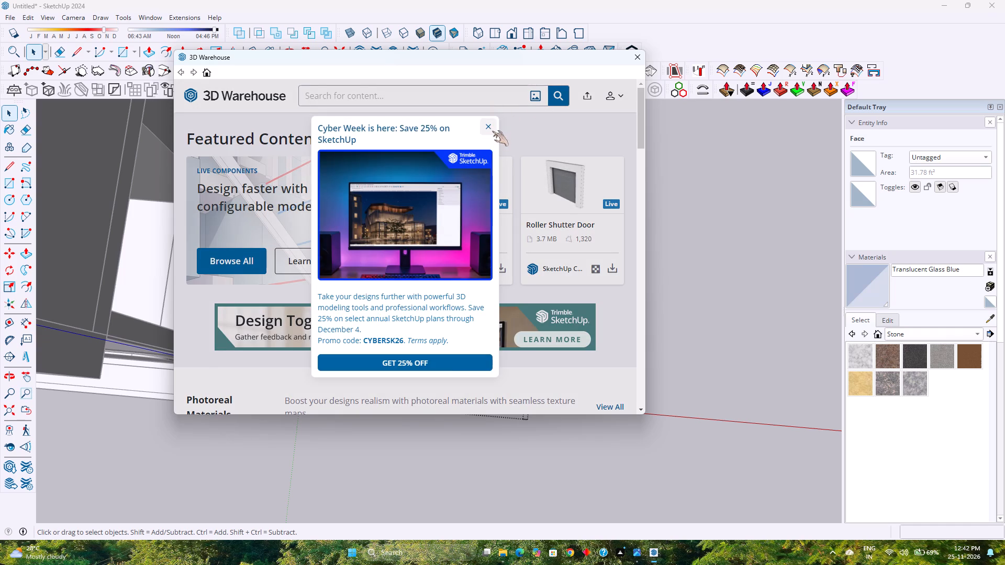
pyautogui.click(467, 99)
pyautogui.write('Jaal')
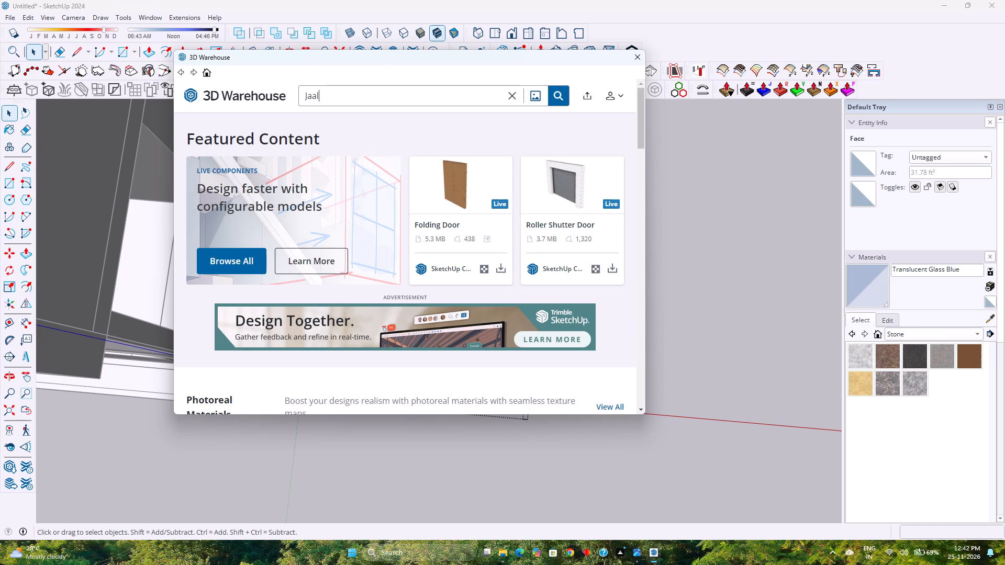
pyautogui.write('i Design')
pyautogui.press('Return')
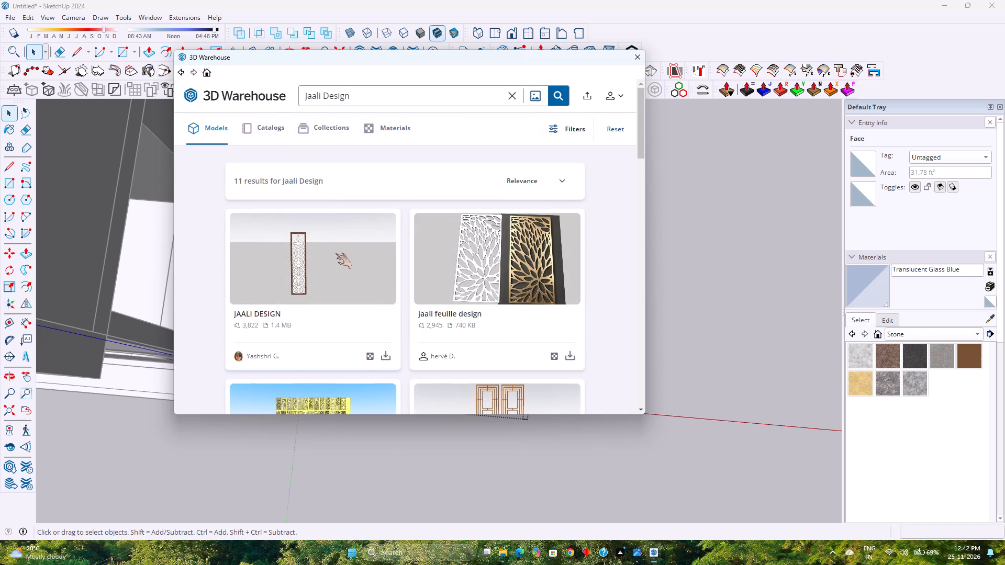
# Look through the "Jaali Design" model results for a lattice that suits the empty frame.
pyautogui.scroll(-11, 341, 250)
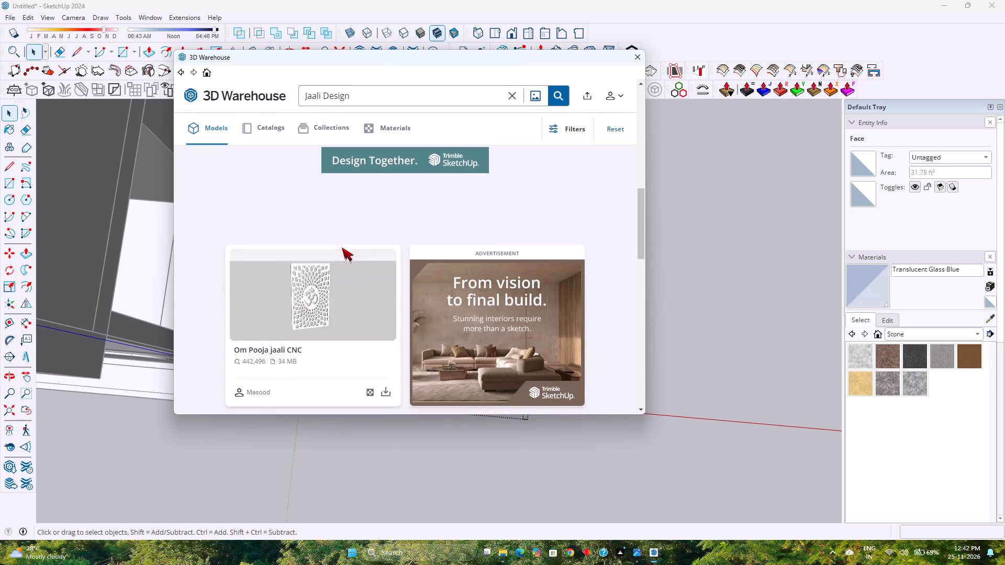
pyautogui.scroll(-14, 342, 247)
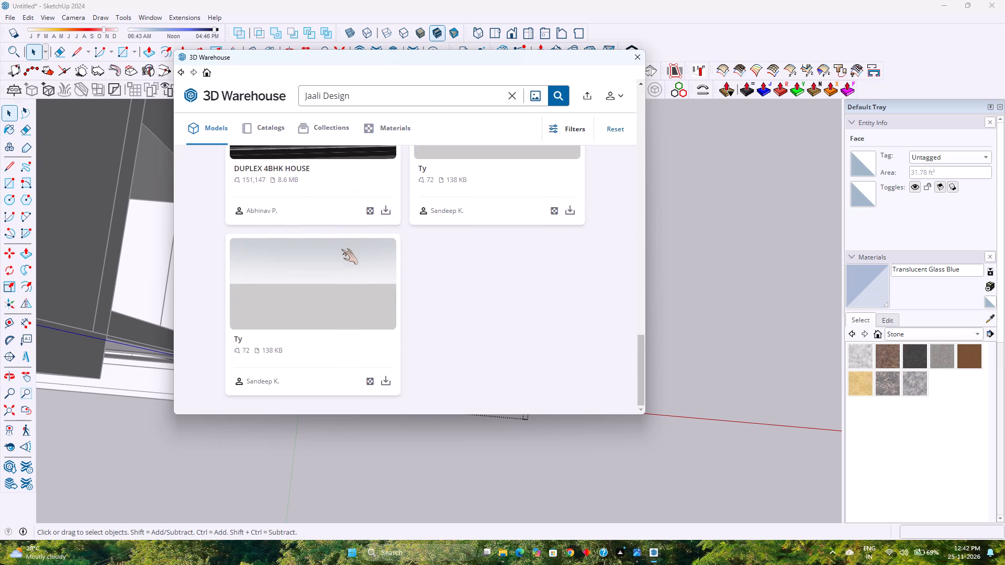
pyautogui.scroll(2, 342, 249)
pyautogui.scroll(-3, 341, 247)
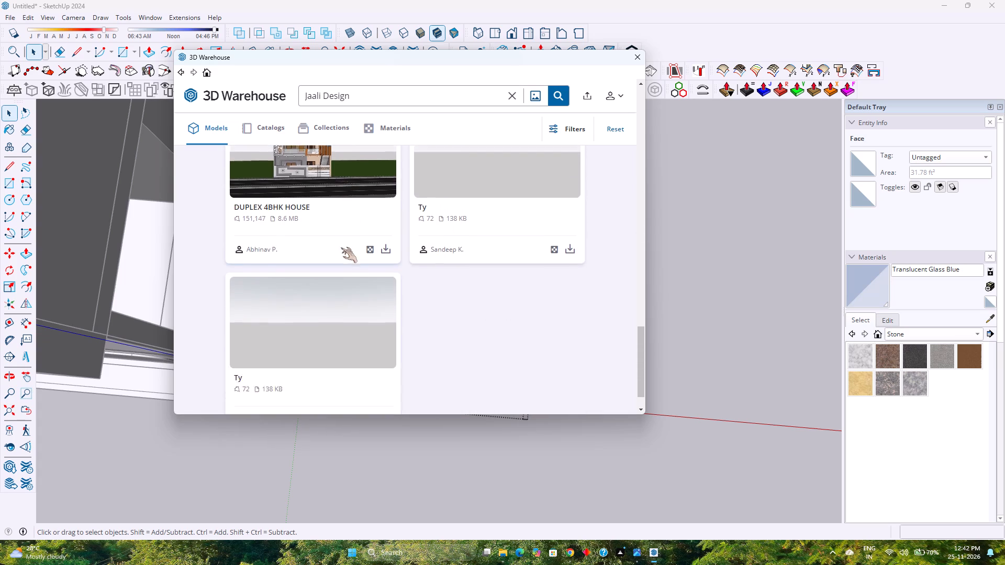
pyautogui.scroll(-5, 342, 245)
# Shorten the model search term to "Jaali" and run the search again.
pyautogui.click(354, 100)
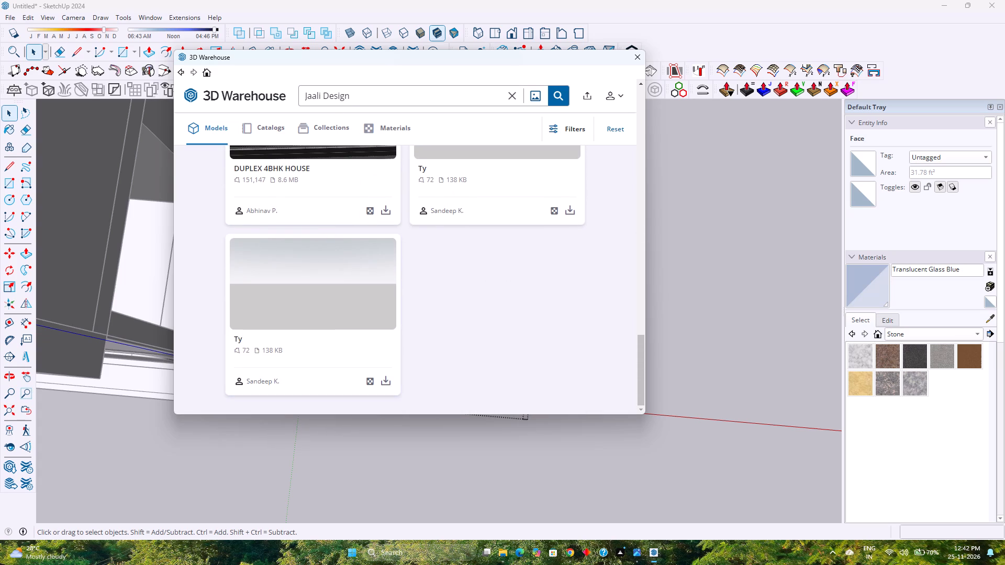
pyautogui.press('BackSpace')
pyautogui.press('BackSpace')
pyautogui.press('BackSpace')
pyautogui.press('BackSpace')
pyautogui.press('BackSpace')
pyautogui.press('BackSpace')
pyautogui.press('BackSpace')
pyautogui.press('Return')
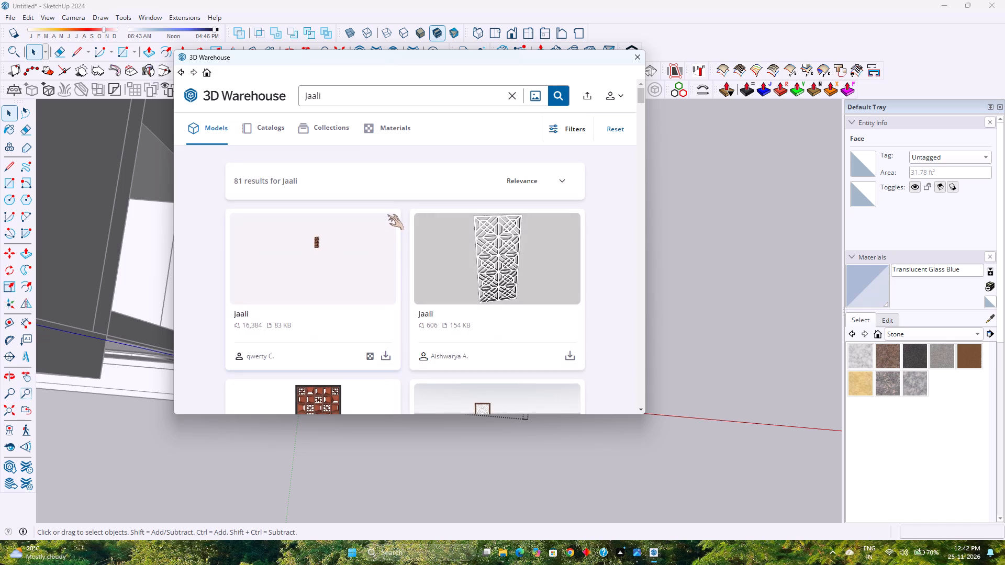
# Look through the "Jaali" model results for a lattice panel that suits the empty frame.
pyautogui.scroll(4, 419, 267)
pyautogui.scroll(-2, 305, 267)
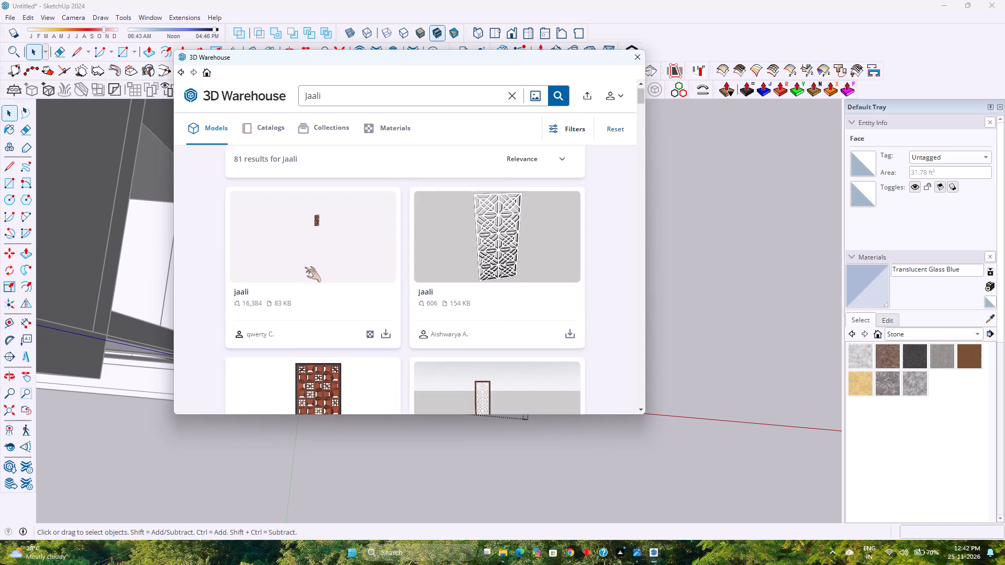
pyautogui.scroll(-4, 305, 267)
pyautogui.scroll(-1, 358, 263)
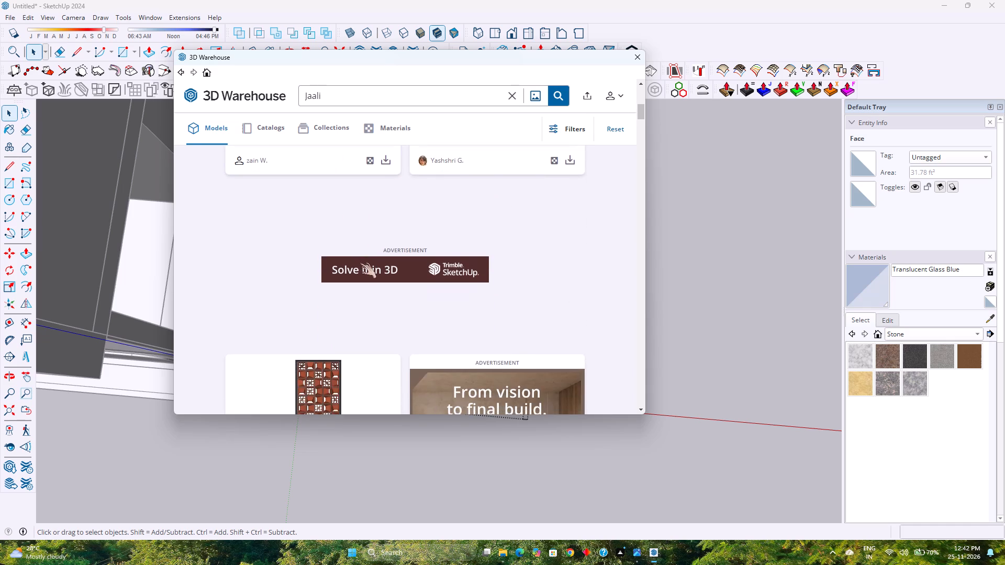
pyautogui.scroll(3, 360, 263)
pyautogui.scroll(-8, 360, 262)
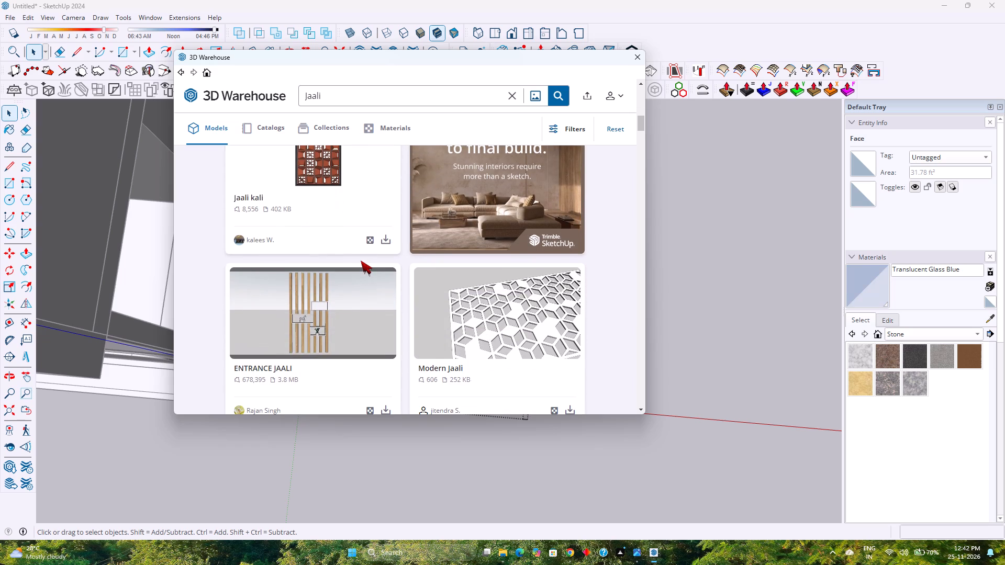
pyautogui.scroll(-4, 346, 256)
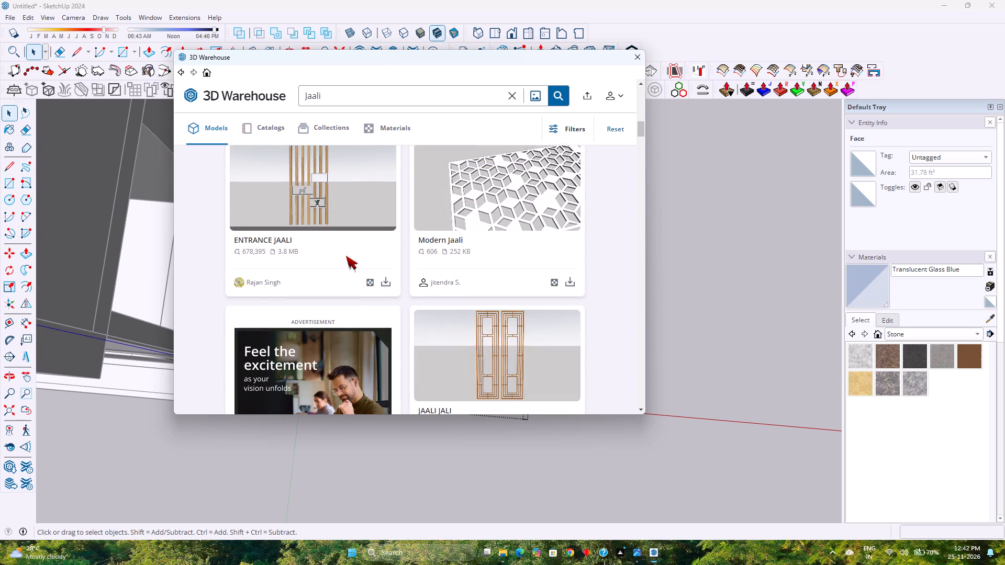
pyautogui.scroll(-5, 354, 255)
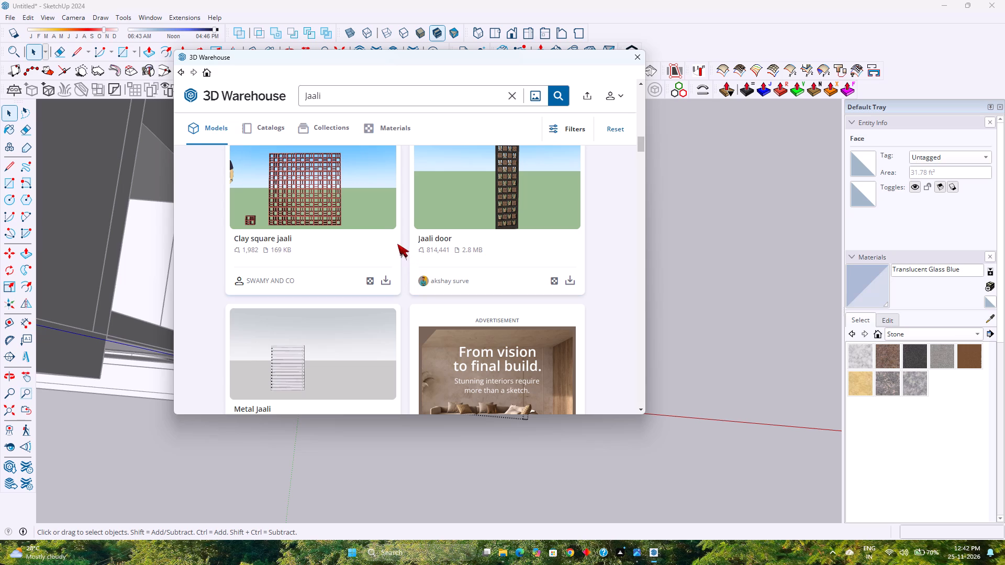
pyautogui.scroll(-16, 397, 244)
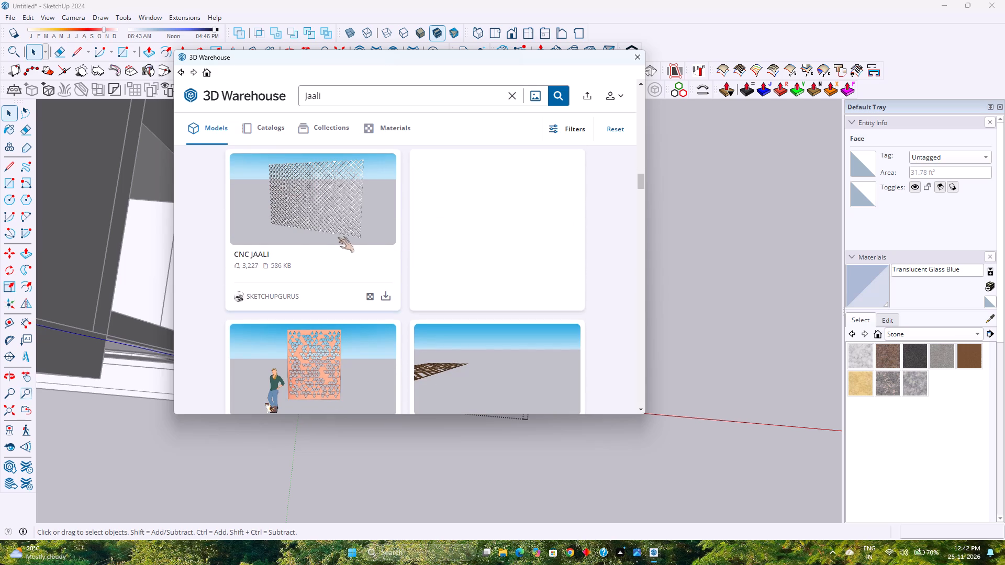
pyautogui.scroll(-4, 393, 280)
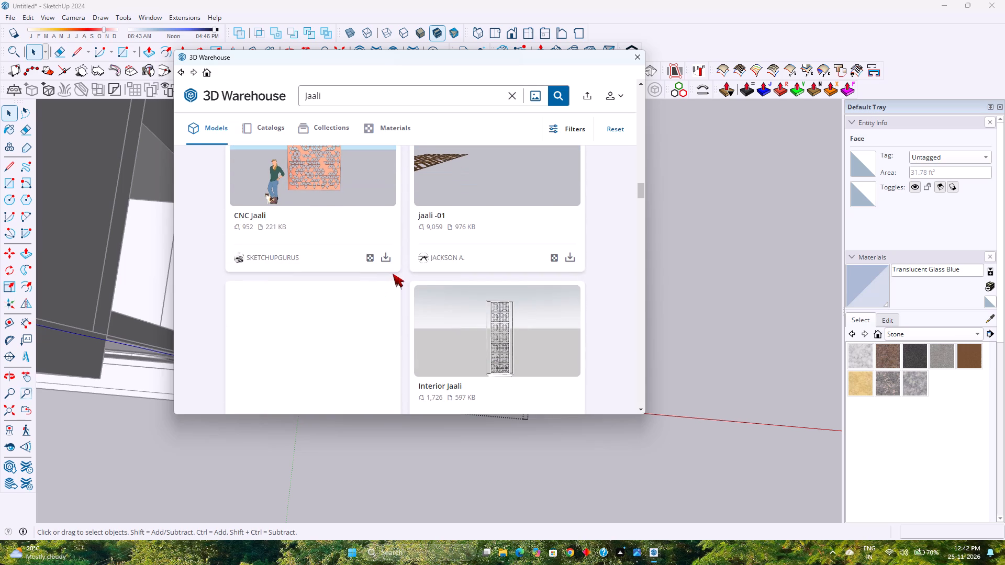
pyautogui.scroll(-4, 389, 269)
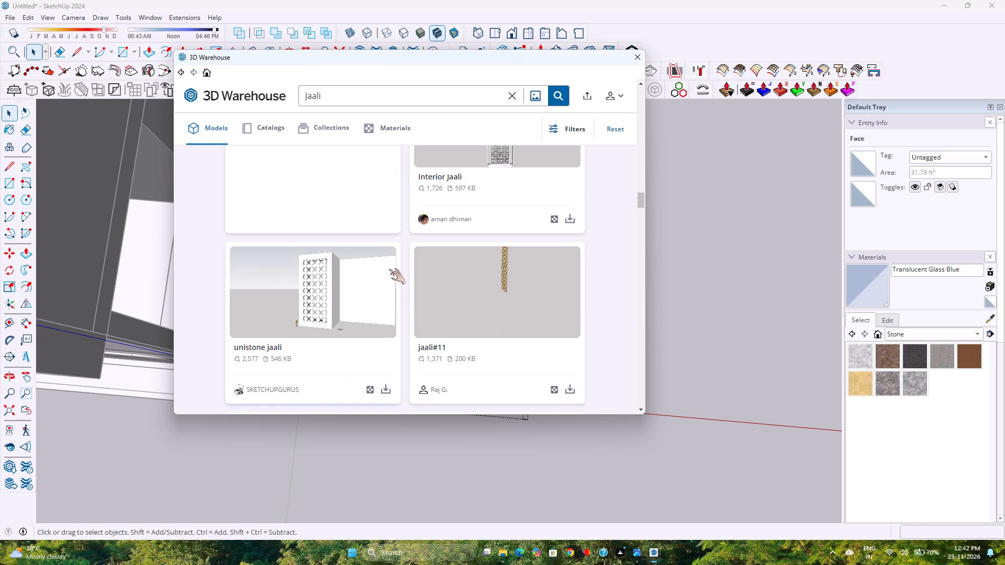
pyautogui.scroll(8, 389, 269)
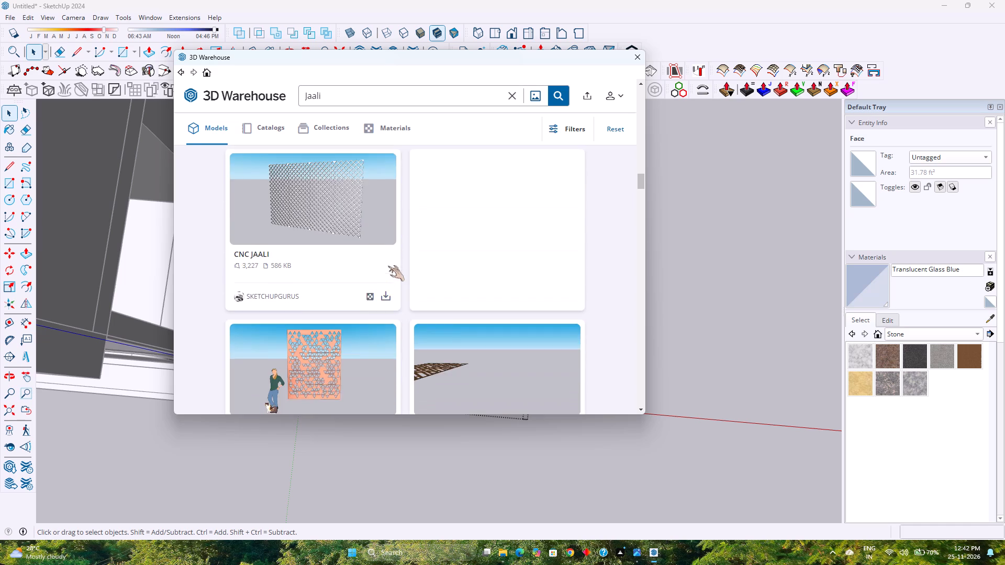
pyautogui.scroll(-18, 388, 266)
pyautogui.scroll(4, 391, 265)
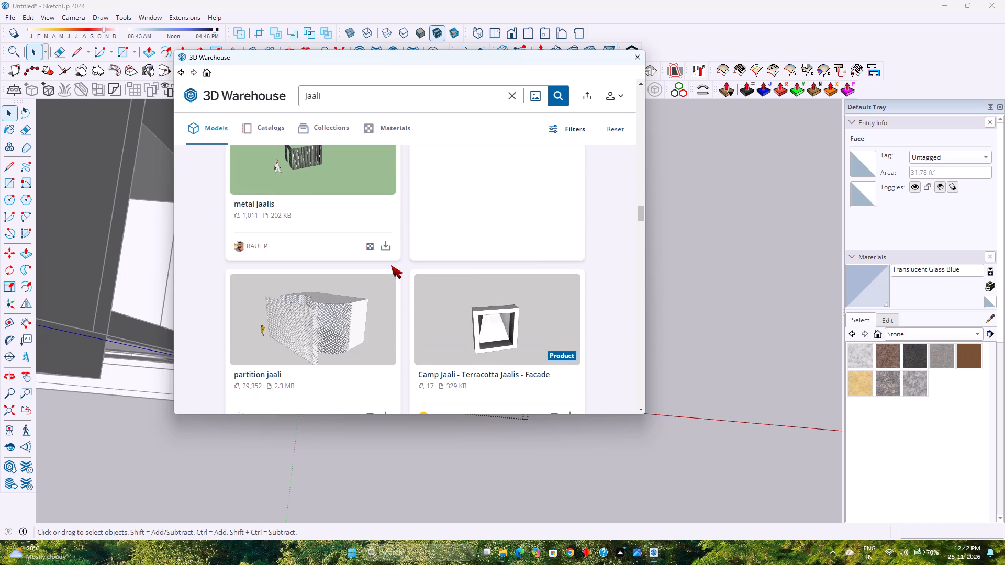
pyautogui.scroll(-4, 391, 265)
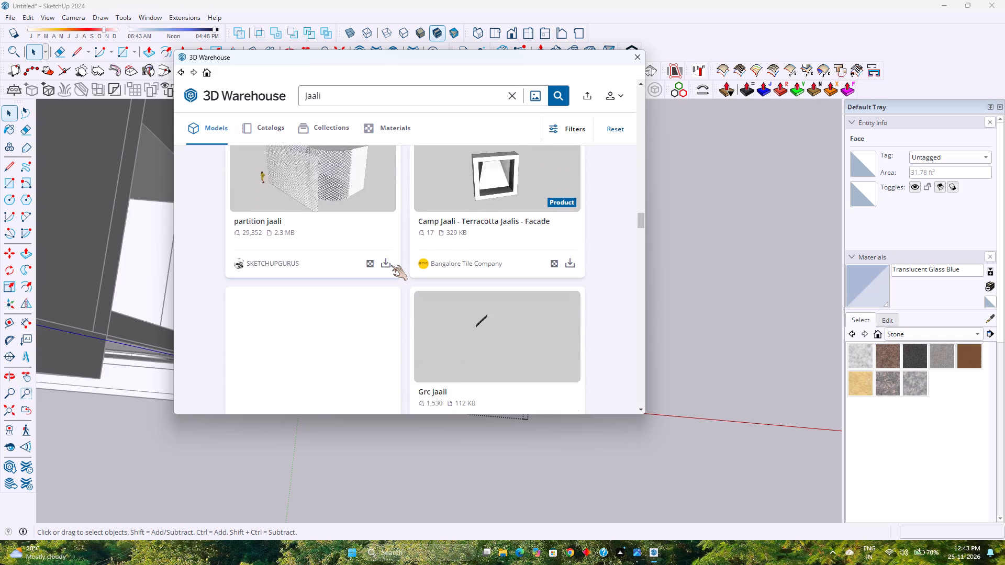
pyautogui.scroll(-5, 391, 265)
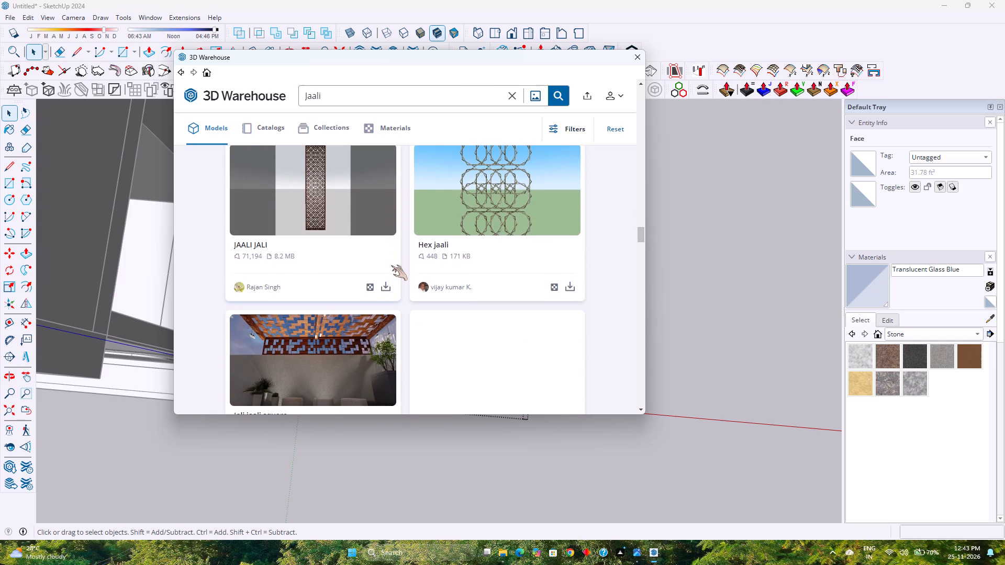
pyautogui.scroll(-9, 391, 265)
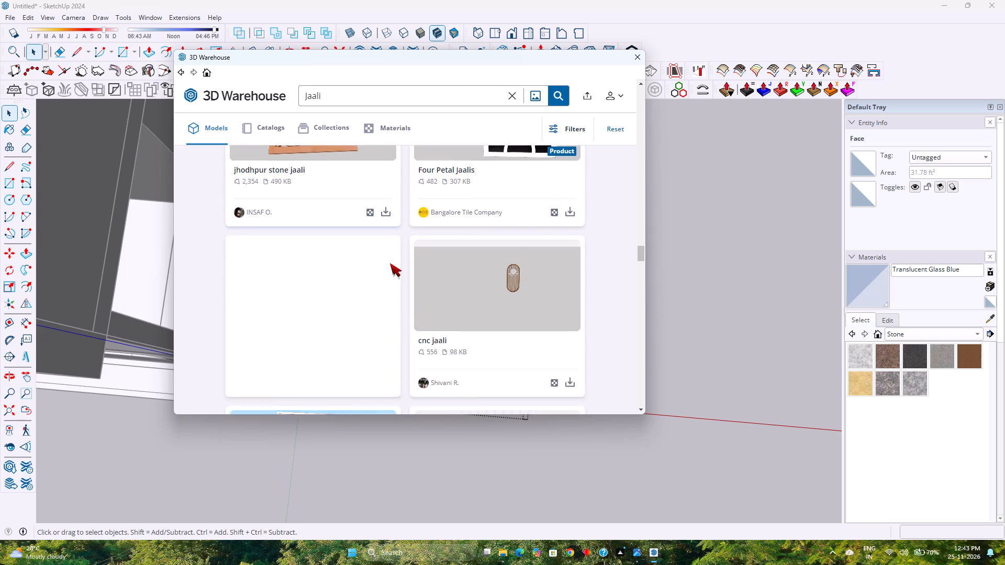
pyautogui.scroll(-3, 392, 263)
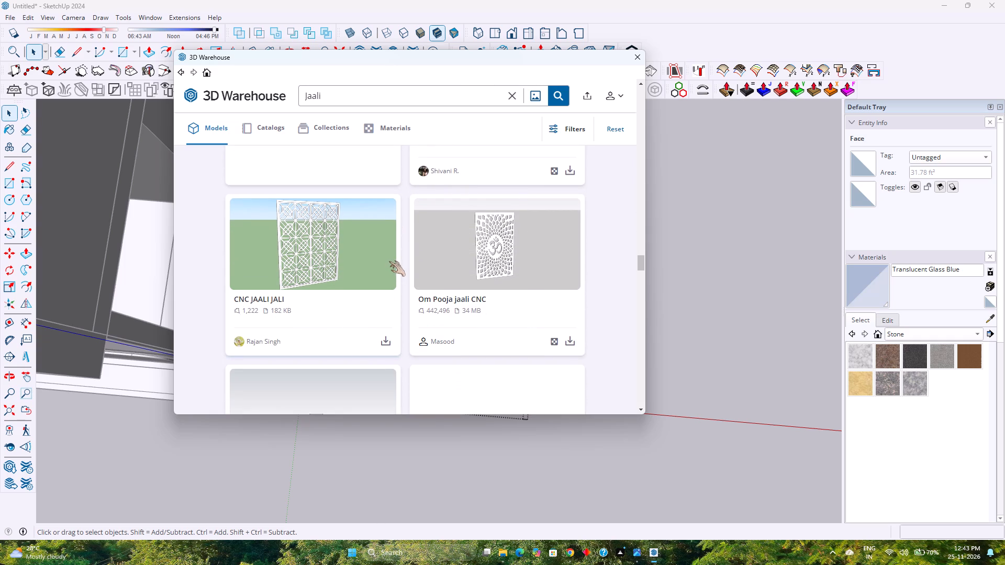
pyautogui.scroll(-4, 389, 261)
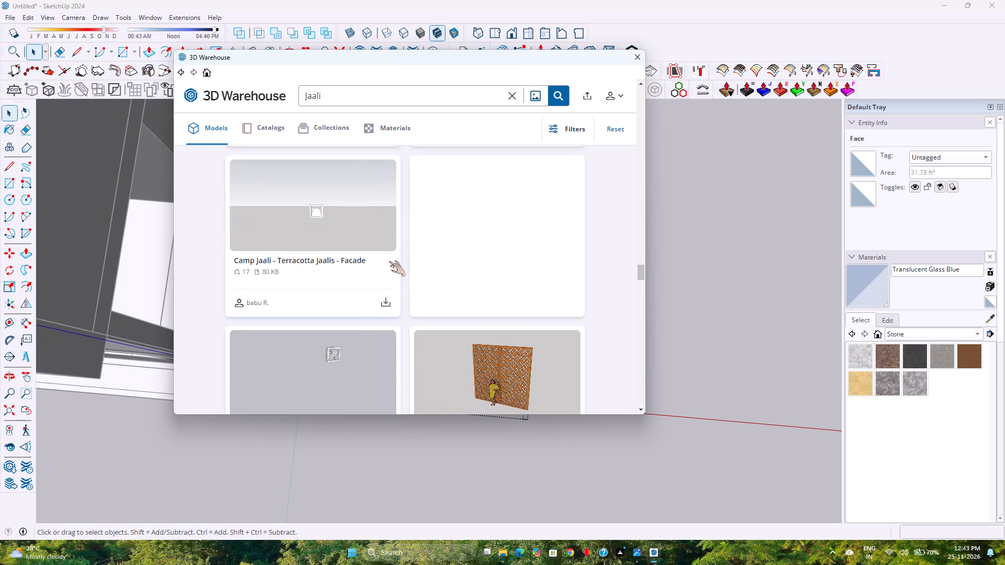
pyautogui.scroll(-7, 389, 261)
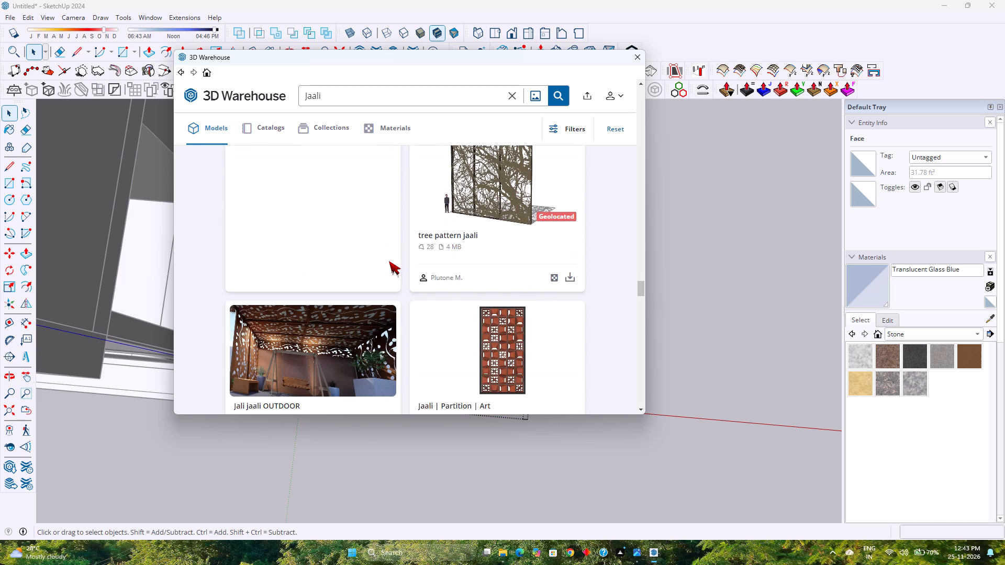
pyautogui.scroll(-6, 389, 261)
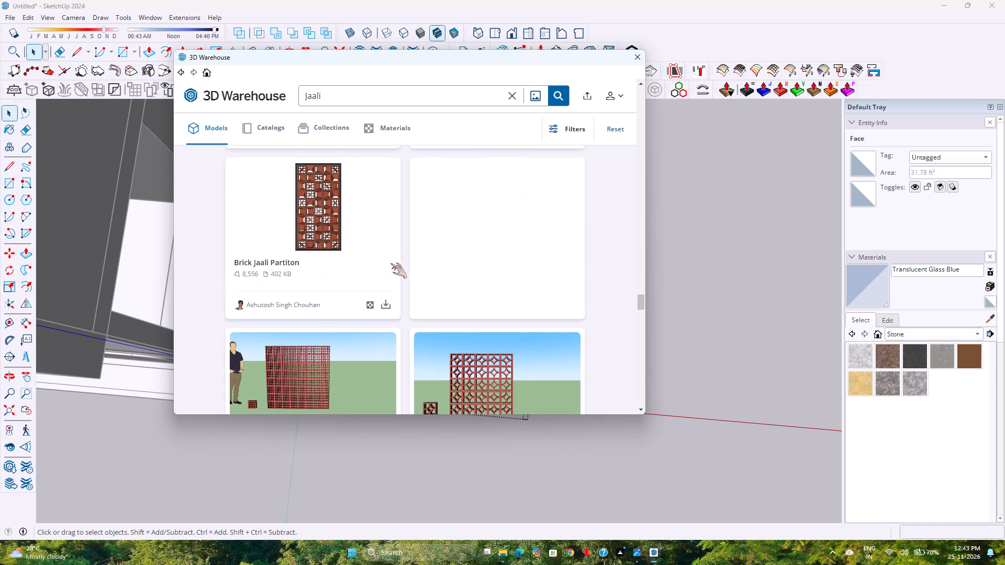
pyautogui.scroll(-4, 389, 263)
pyautogui.scroll(2, 390, 263)
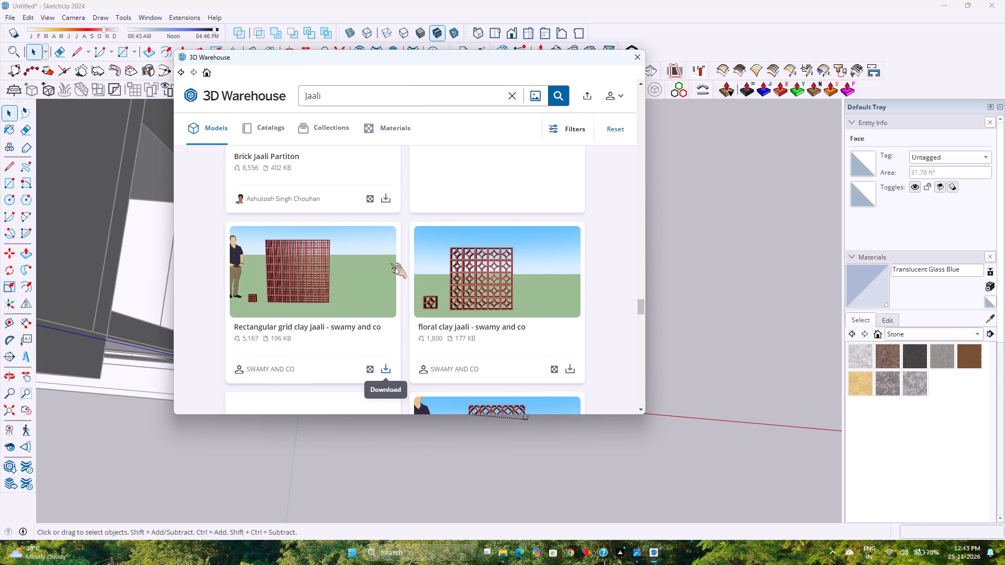
pyautogui.scroll(-2, 390, 263)
pyautogui.scroll(-1, 501, 265)
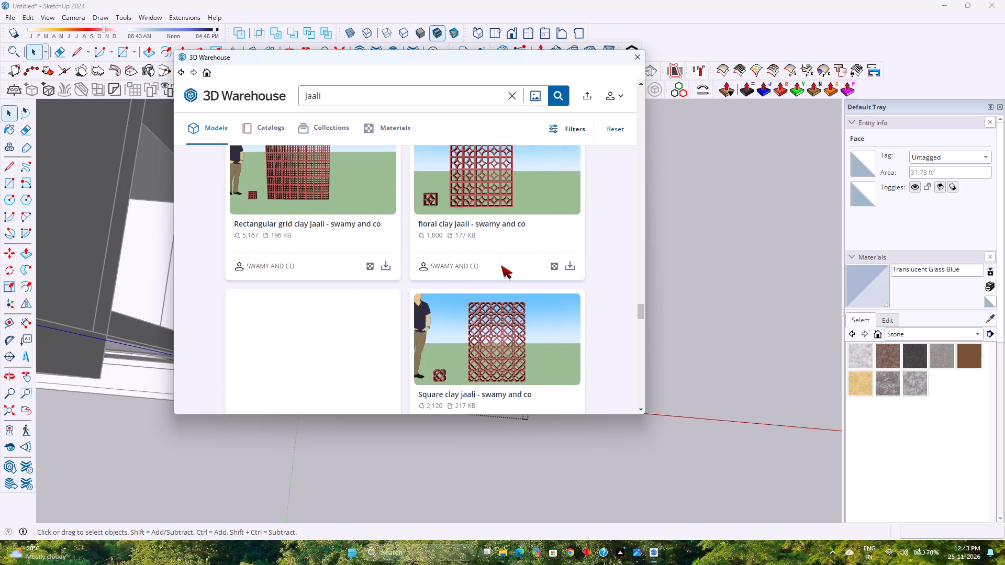
pyautogui.scroll(-1, 501, 265)
pyautogui.scroll(-3, 457, 250)
pyautogui.scroll(4, 457, 250)
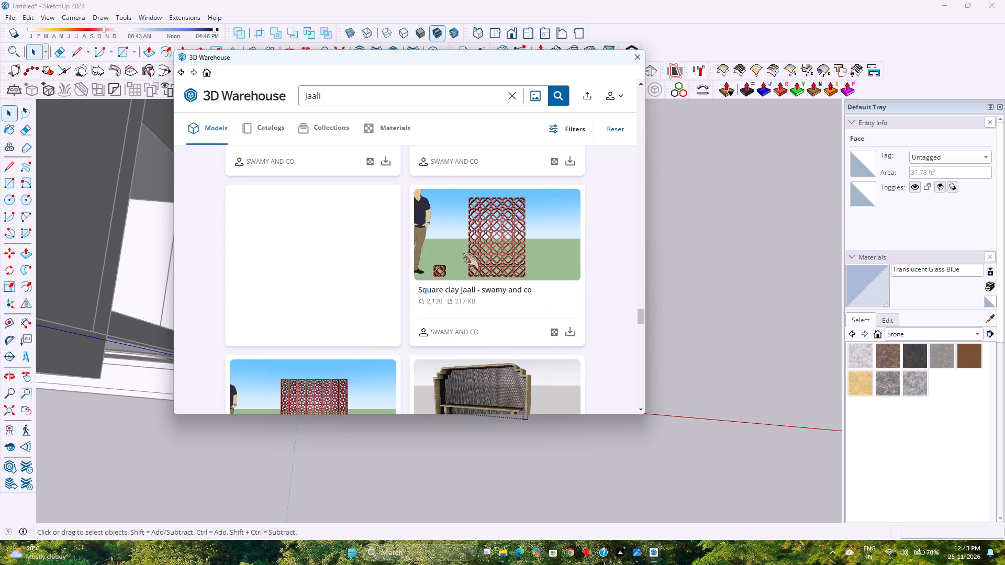
pyautogui.scroll(4, 462, 253)
pyautogui.scroll(-3, 452, 252)
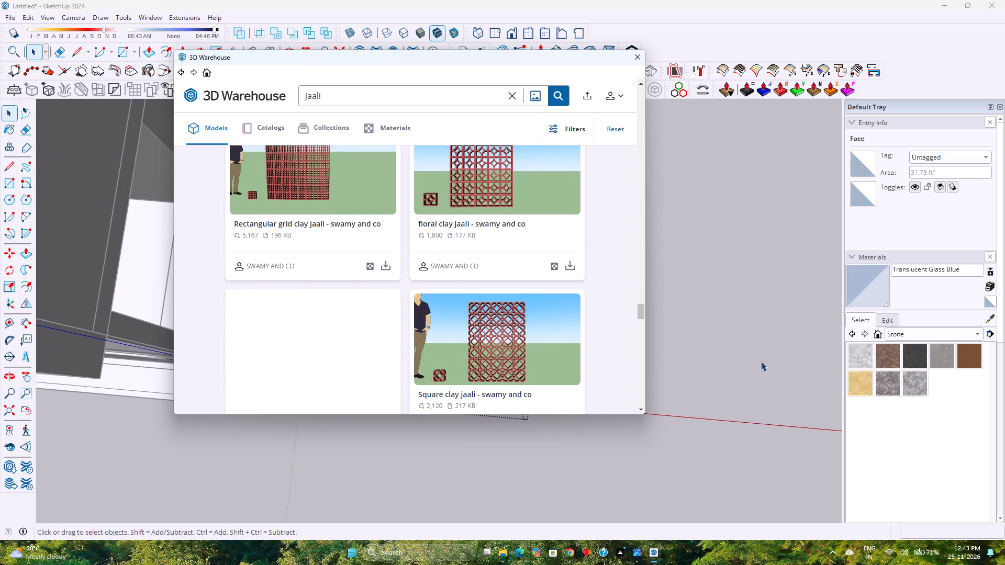
# Bring up the house reference image in Photos to check the facade panel design, and minimise it again.
pyautogui.click(639, 553)
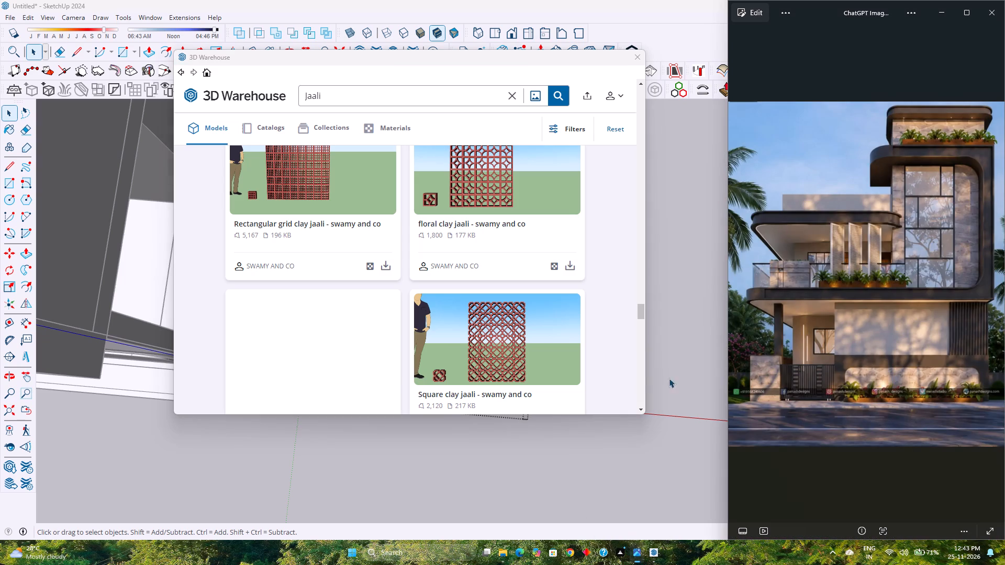
pyautogui.click(939, 7)
# Examine the further "Jaali" model results for a pattern comparable to the panels in the reference image.
pyautogui.scroll(-4, 330, 317)
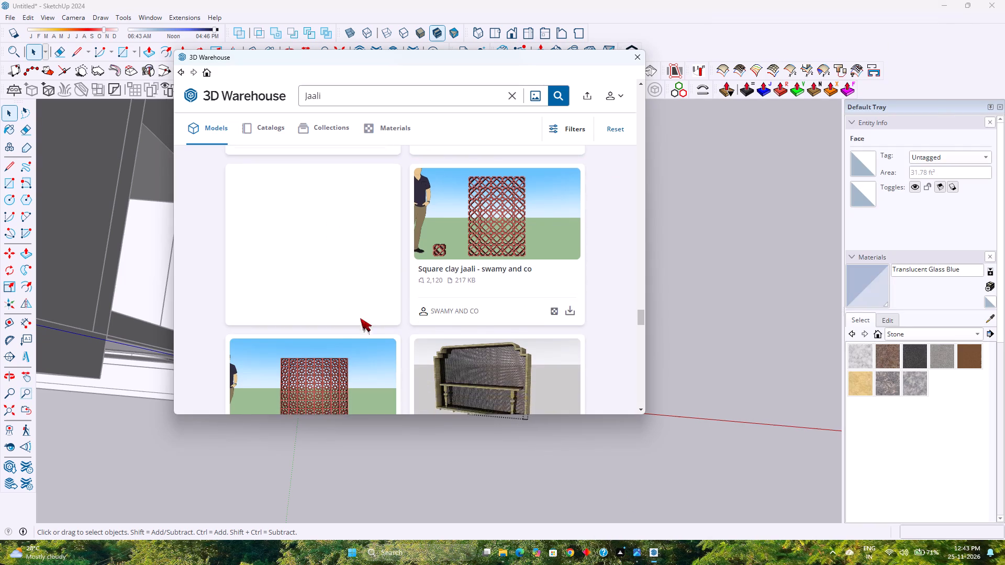
pyautogui.scroll(-1, 360, 318)
pyautogui.scroll(1, 362, 318)
pyautogui.scroll(-8, 362, 318)
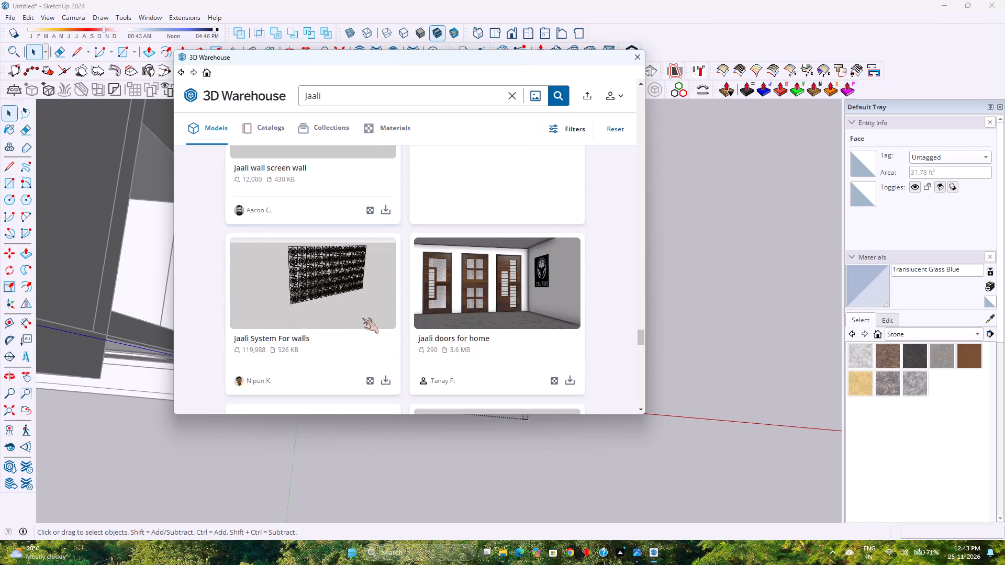
pyautogui.scroll(3, 368, 324)
pyautogui.scroll(-7, 368, 324)
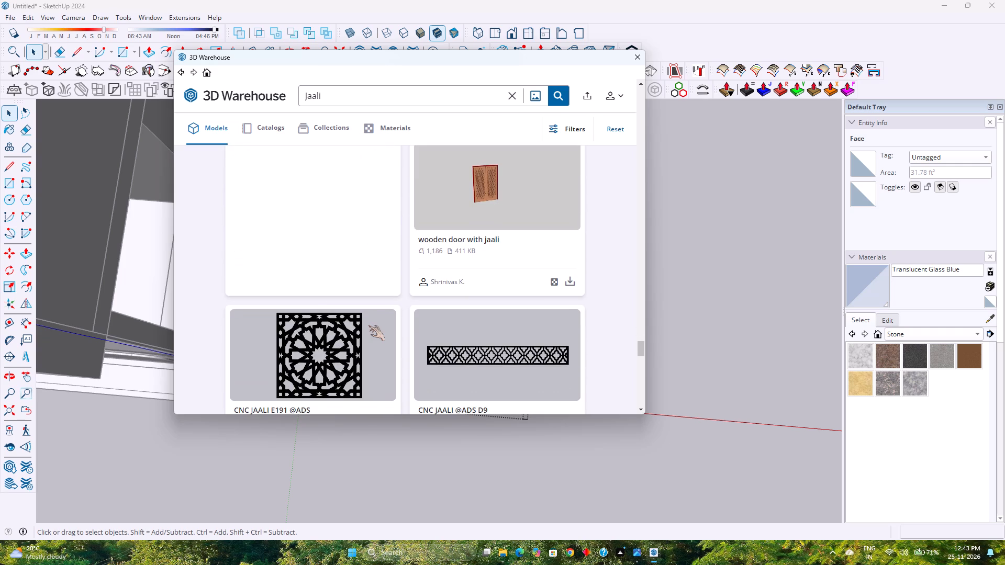
pyautogui.scroll(-4, 368, 325)
pyautogui.scroll(2, 386, 248)
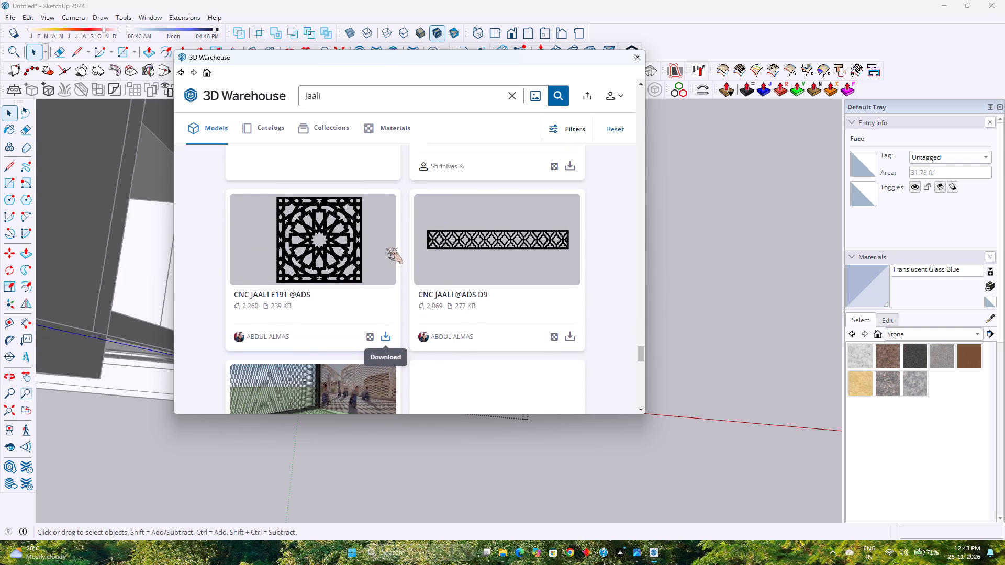
pyautogui.click(389, 355)
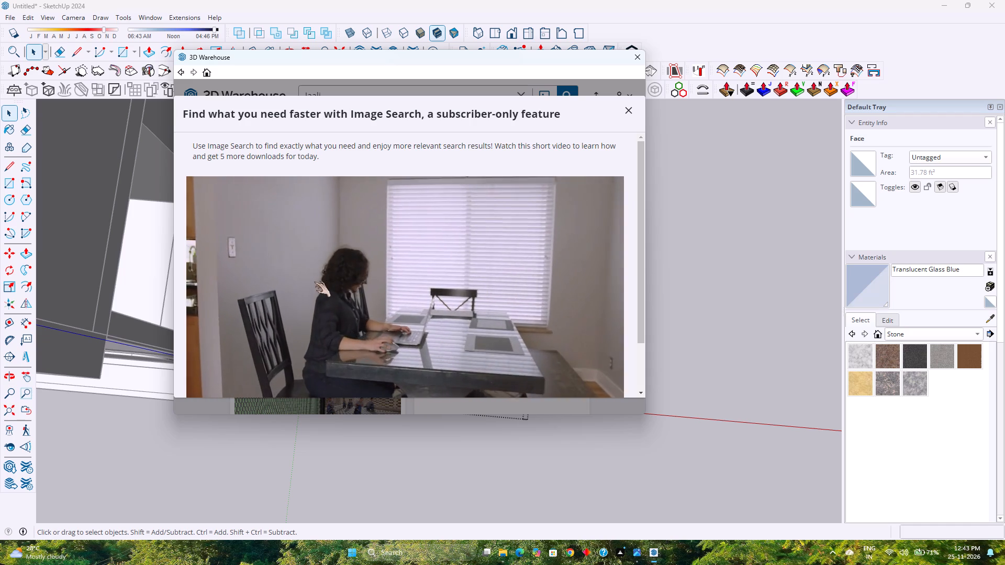
pyautogui.scroll(-4, 434, 335)
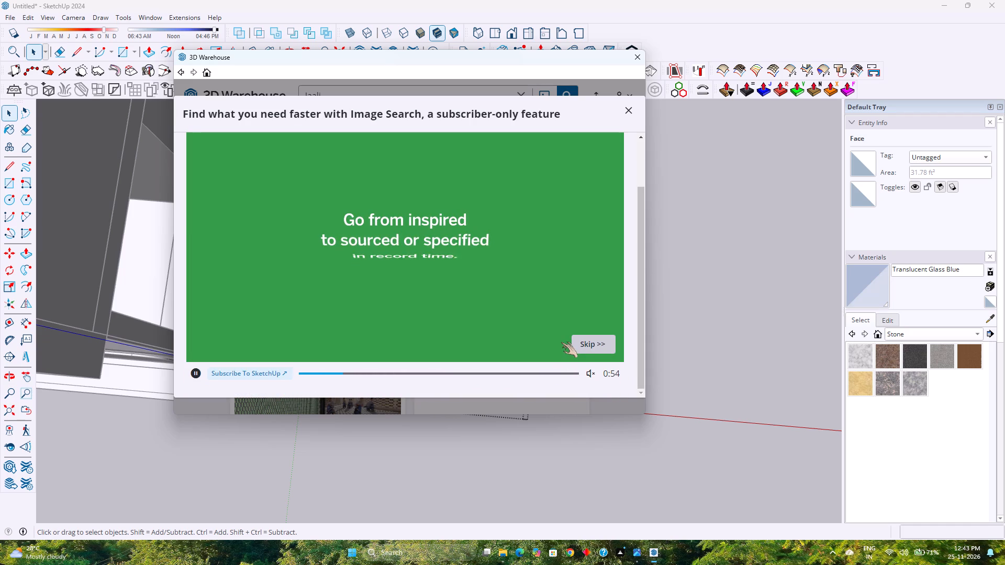
pyautogui.click(580, 338)
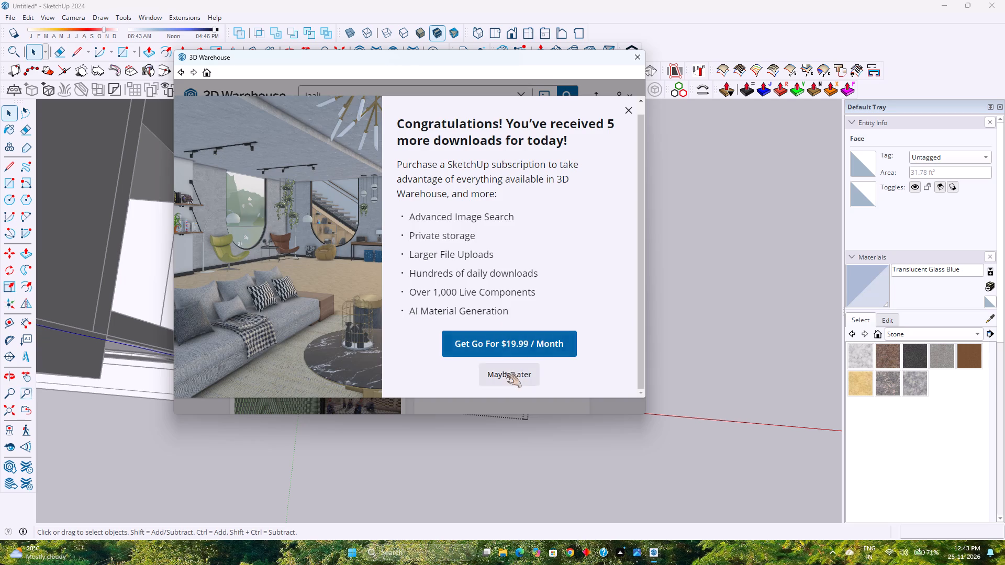
pyautogui.click(505, 372)
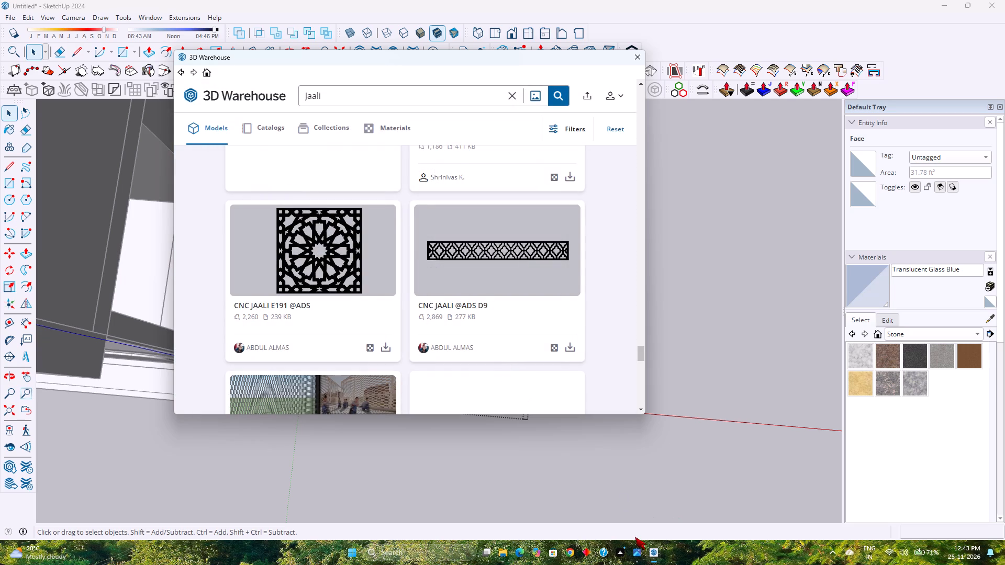
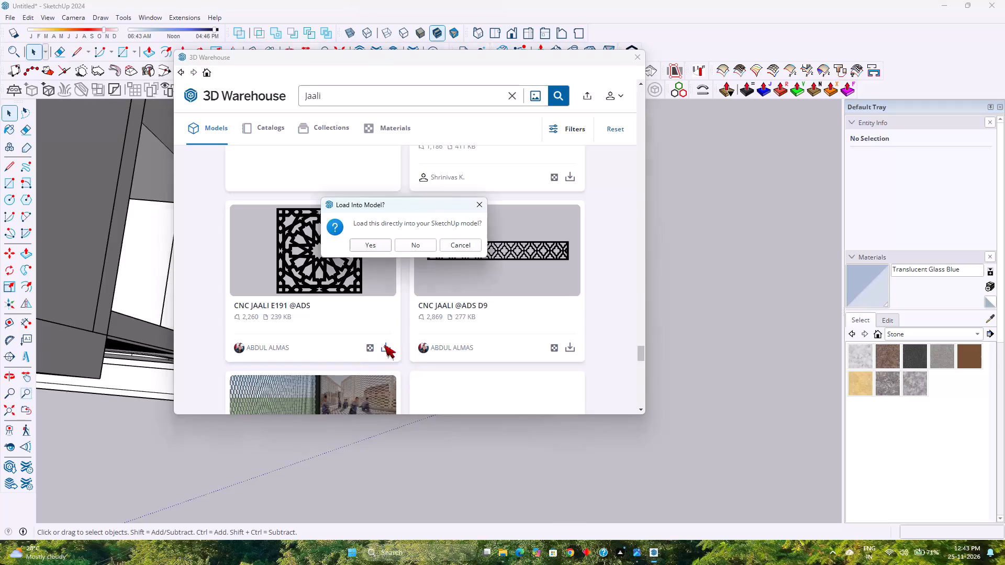
pyautogui.click(367, 242)
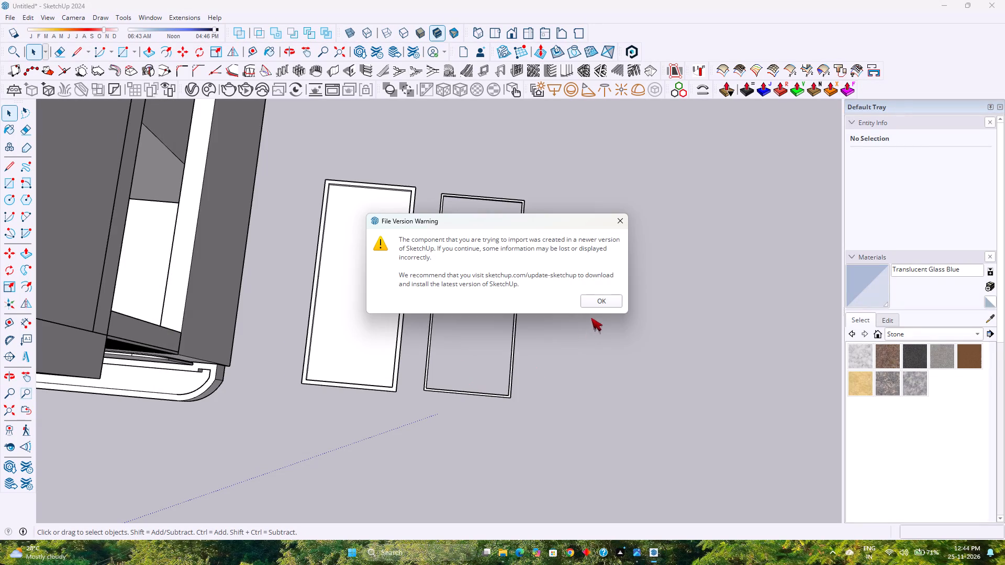
pyautogui.click(602, 301)
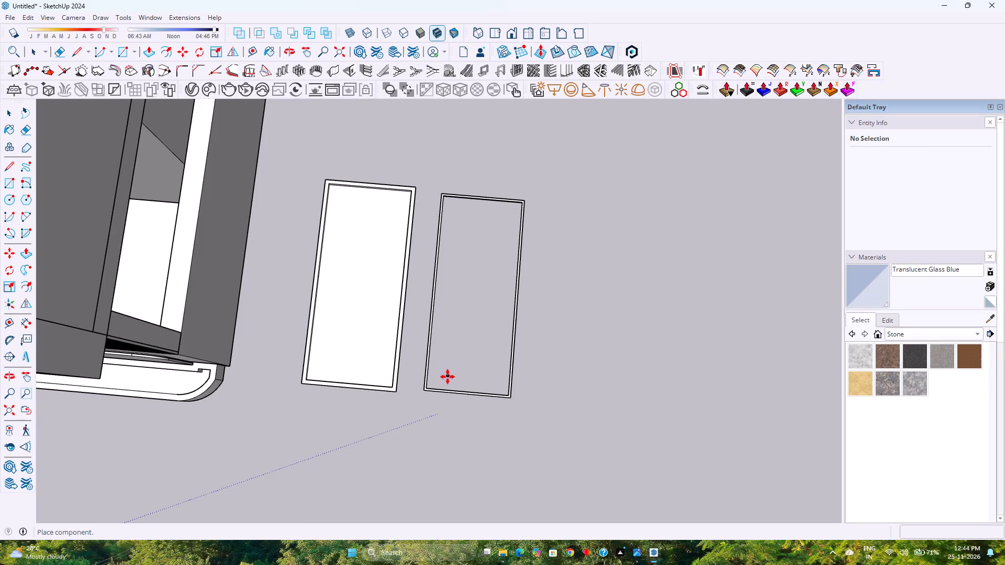
pyautogui.scroll(7, 447, 388)
pyautogui.scroll(8, 404, 389)
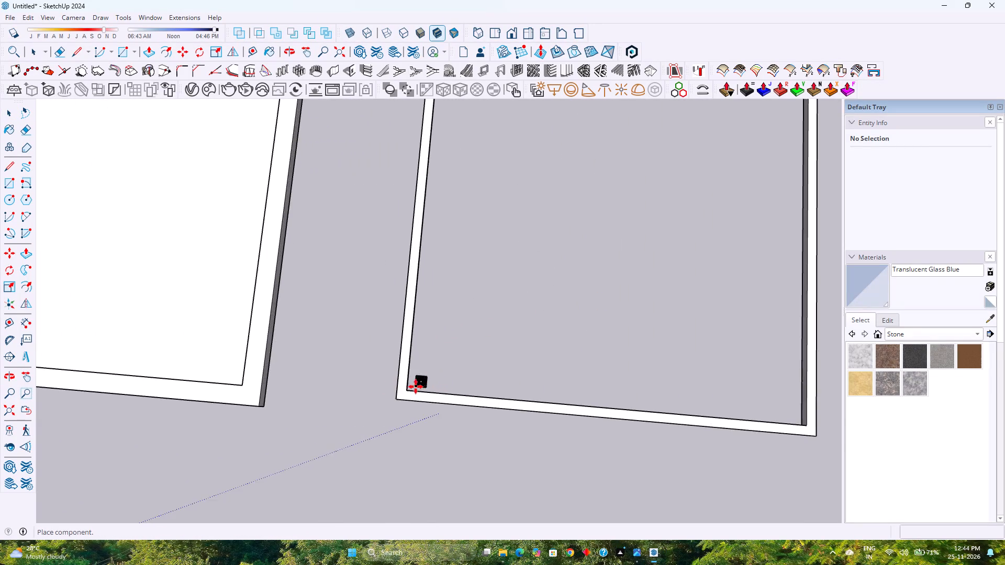
pyautogui.scroll(20, 416, 387)
pyautogui.scroll(1, 416, 387)
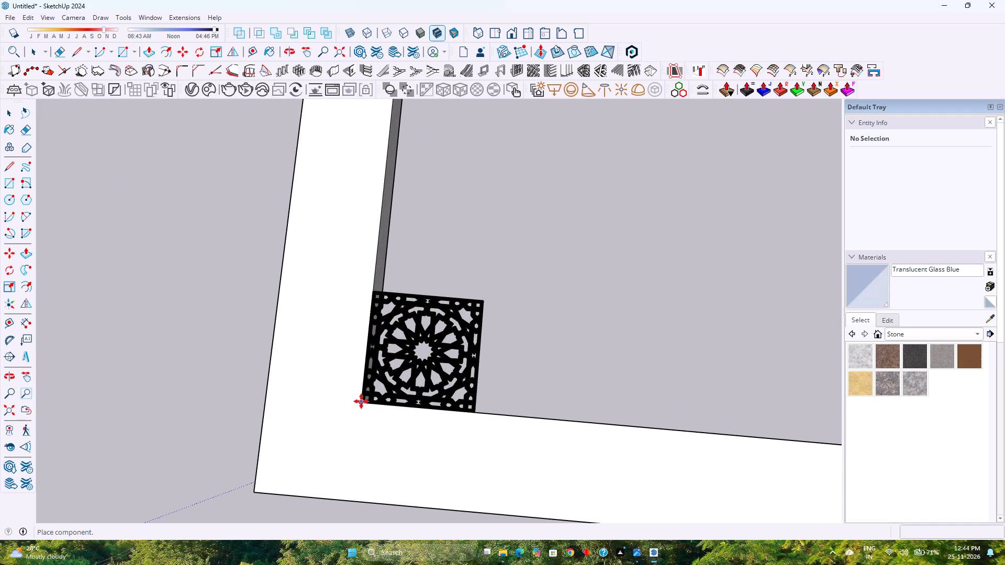
pyautogui.click(361, 401)
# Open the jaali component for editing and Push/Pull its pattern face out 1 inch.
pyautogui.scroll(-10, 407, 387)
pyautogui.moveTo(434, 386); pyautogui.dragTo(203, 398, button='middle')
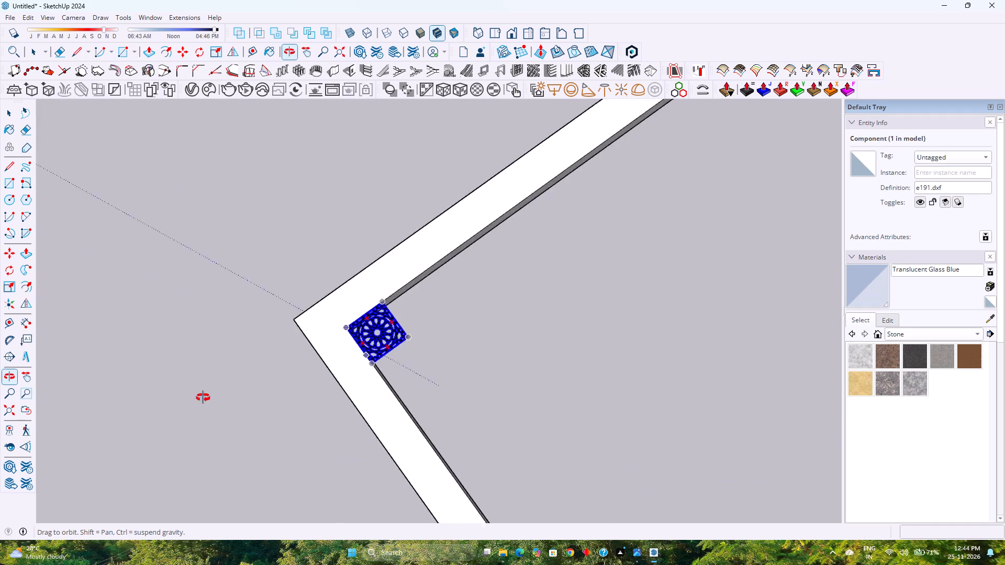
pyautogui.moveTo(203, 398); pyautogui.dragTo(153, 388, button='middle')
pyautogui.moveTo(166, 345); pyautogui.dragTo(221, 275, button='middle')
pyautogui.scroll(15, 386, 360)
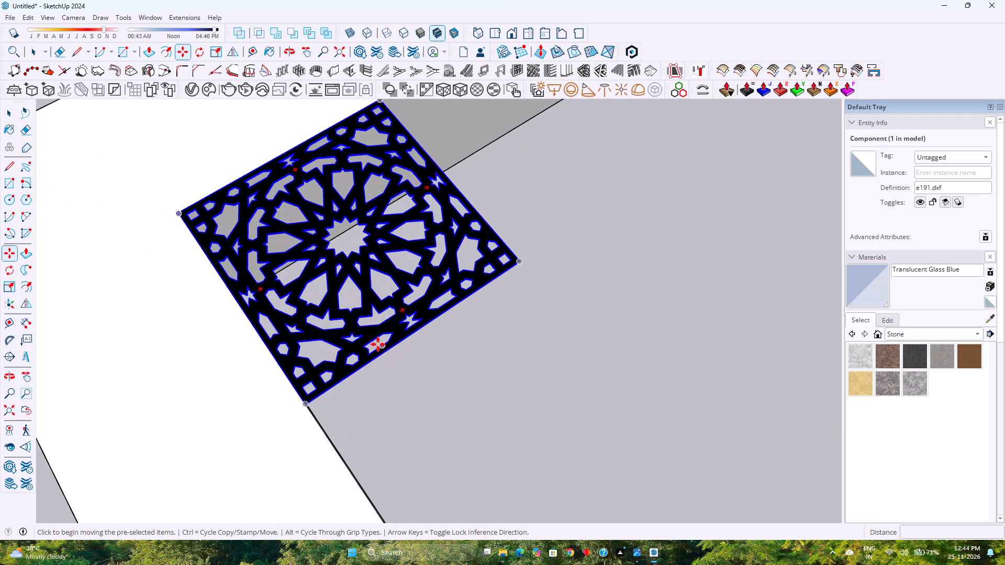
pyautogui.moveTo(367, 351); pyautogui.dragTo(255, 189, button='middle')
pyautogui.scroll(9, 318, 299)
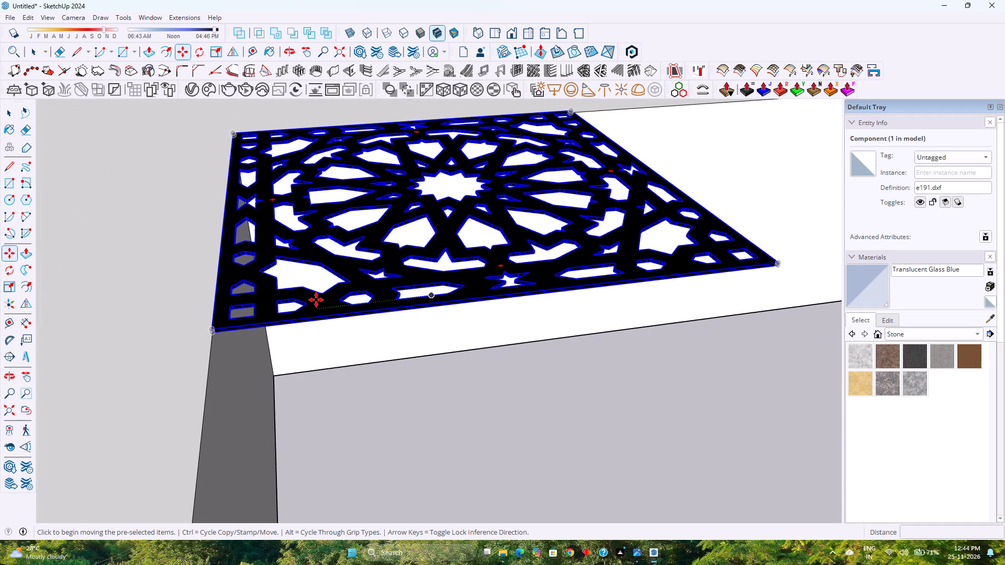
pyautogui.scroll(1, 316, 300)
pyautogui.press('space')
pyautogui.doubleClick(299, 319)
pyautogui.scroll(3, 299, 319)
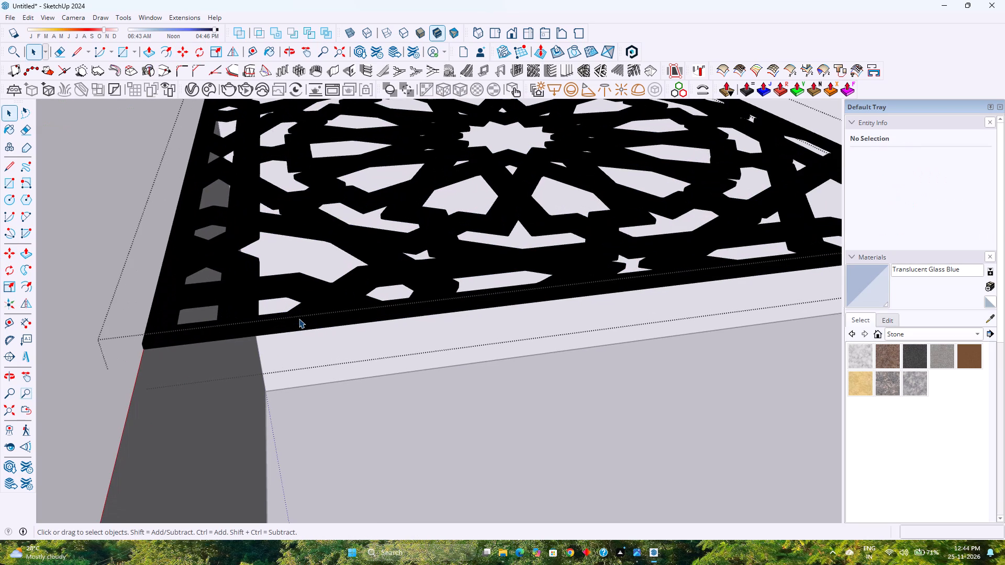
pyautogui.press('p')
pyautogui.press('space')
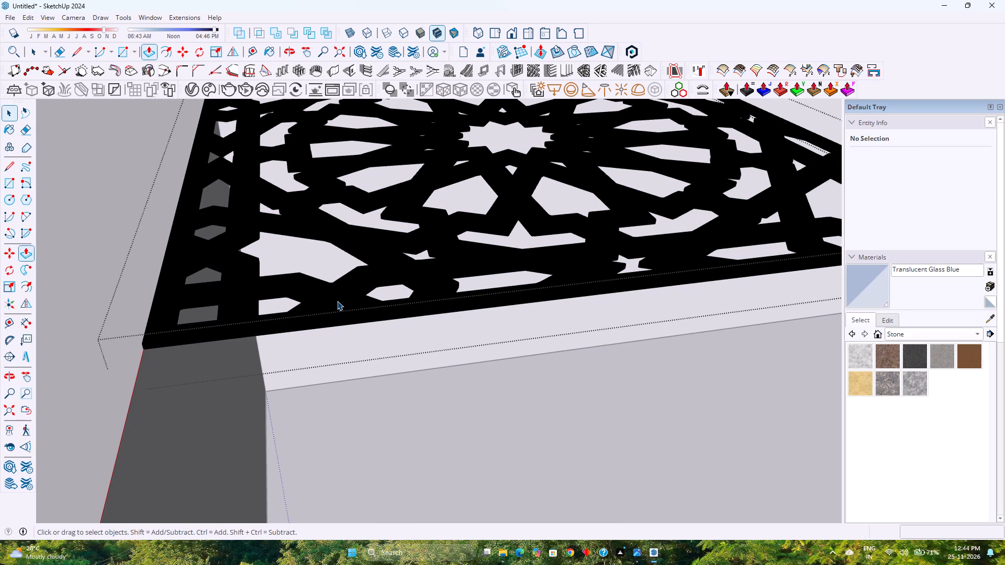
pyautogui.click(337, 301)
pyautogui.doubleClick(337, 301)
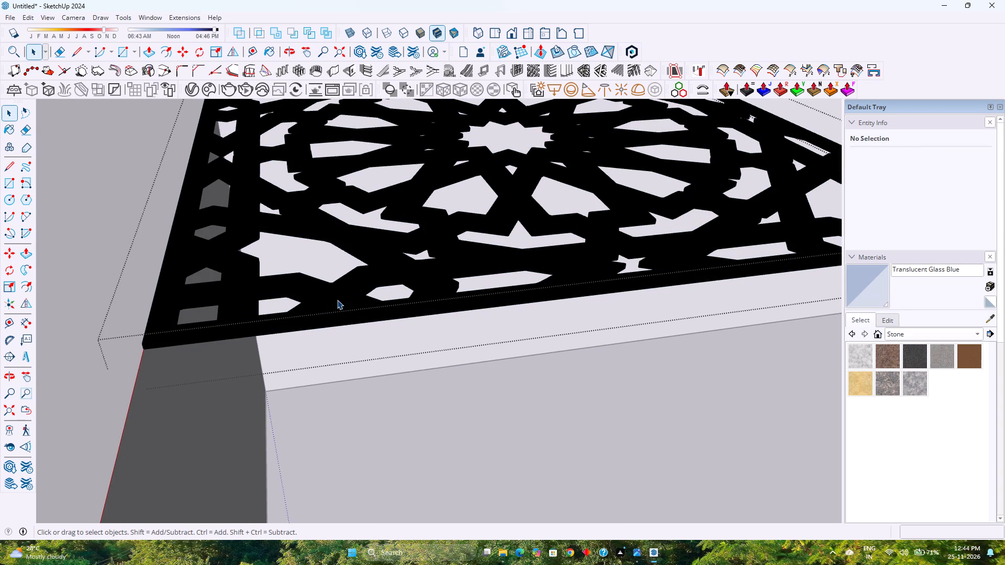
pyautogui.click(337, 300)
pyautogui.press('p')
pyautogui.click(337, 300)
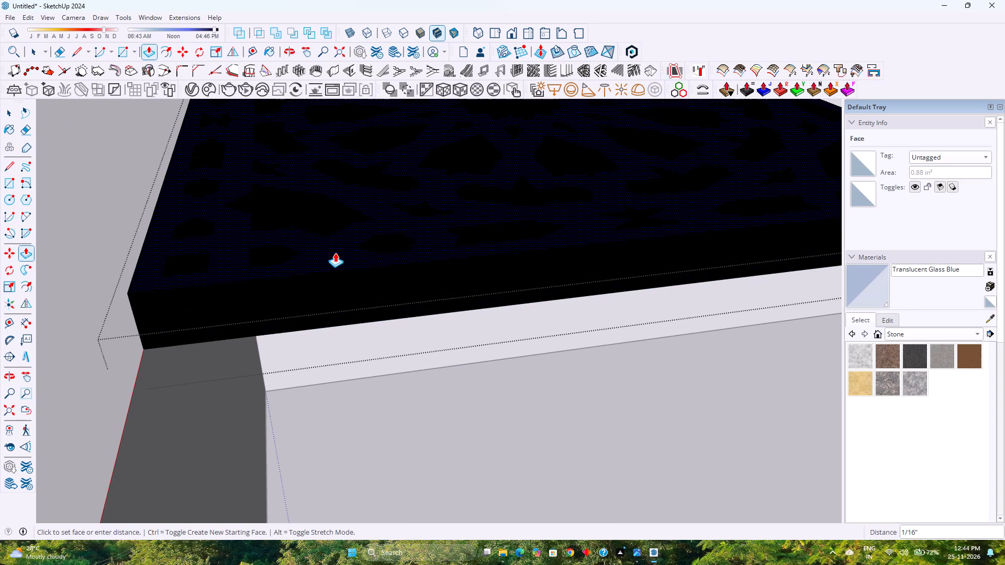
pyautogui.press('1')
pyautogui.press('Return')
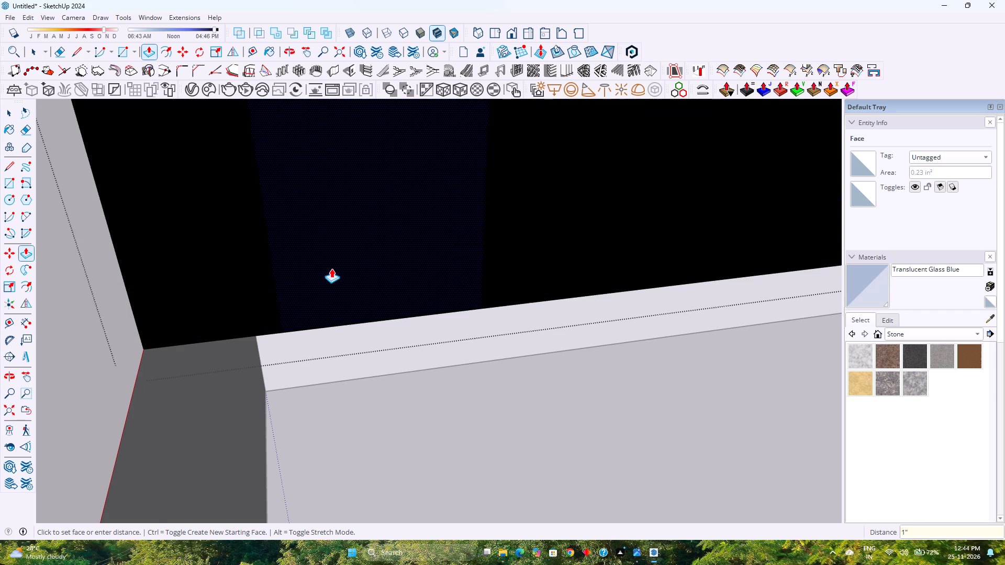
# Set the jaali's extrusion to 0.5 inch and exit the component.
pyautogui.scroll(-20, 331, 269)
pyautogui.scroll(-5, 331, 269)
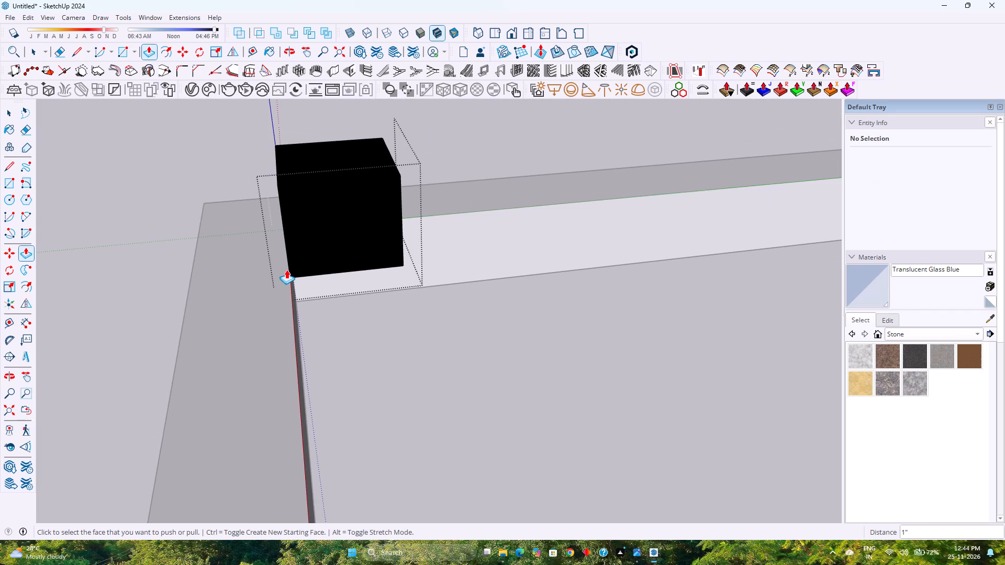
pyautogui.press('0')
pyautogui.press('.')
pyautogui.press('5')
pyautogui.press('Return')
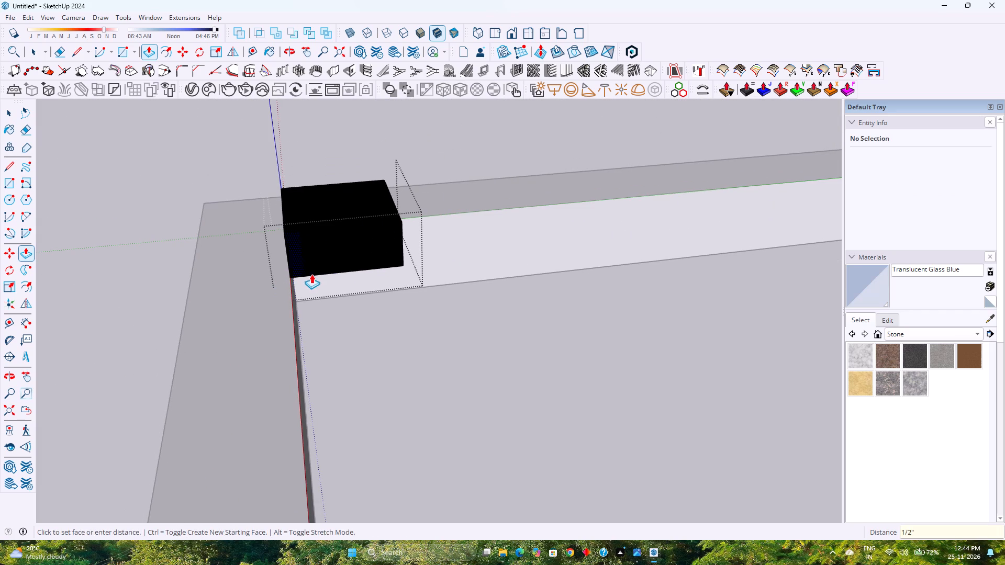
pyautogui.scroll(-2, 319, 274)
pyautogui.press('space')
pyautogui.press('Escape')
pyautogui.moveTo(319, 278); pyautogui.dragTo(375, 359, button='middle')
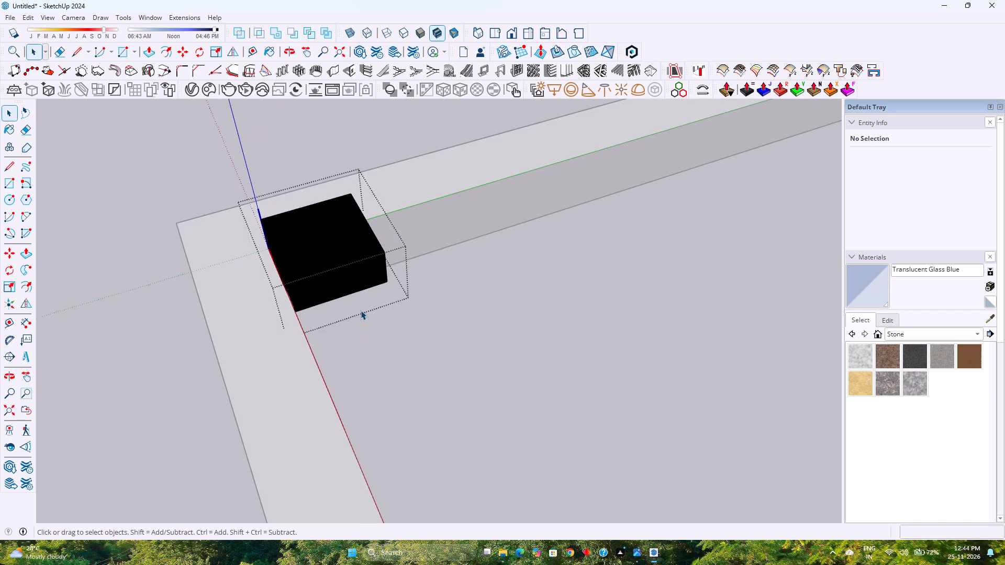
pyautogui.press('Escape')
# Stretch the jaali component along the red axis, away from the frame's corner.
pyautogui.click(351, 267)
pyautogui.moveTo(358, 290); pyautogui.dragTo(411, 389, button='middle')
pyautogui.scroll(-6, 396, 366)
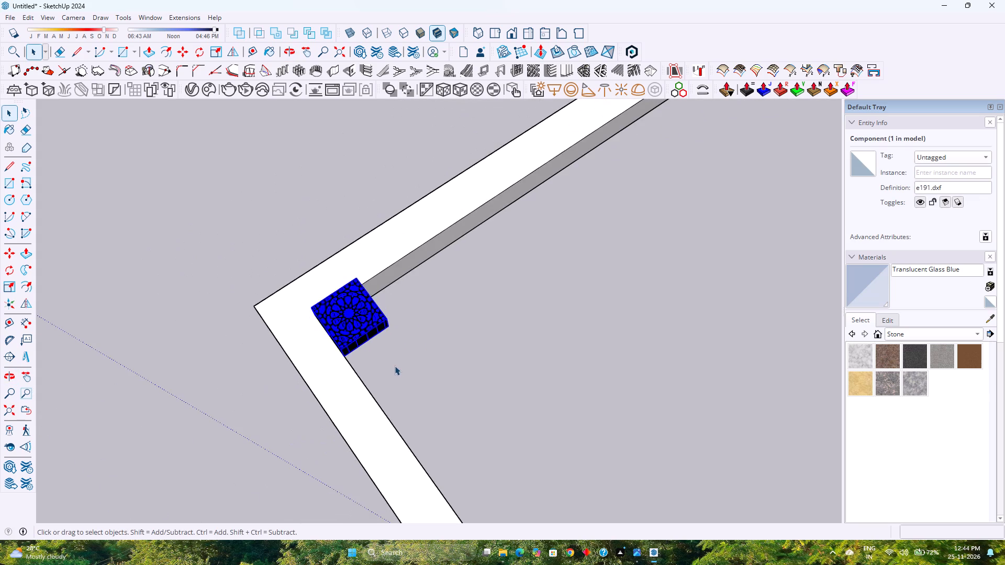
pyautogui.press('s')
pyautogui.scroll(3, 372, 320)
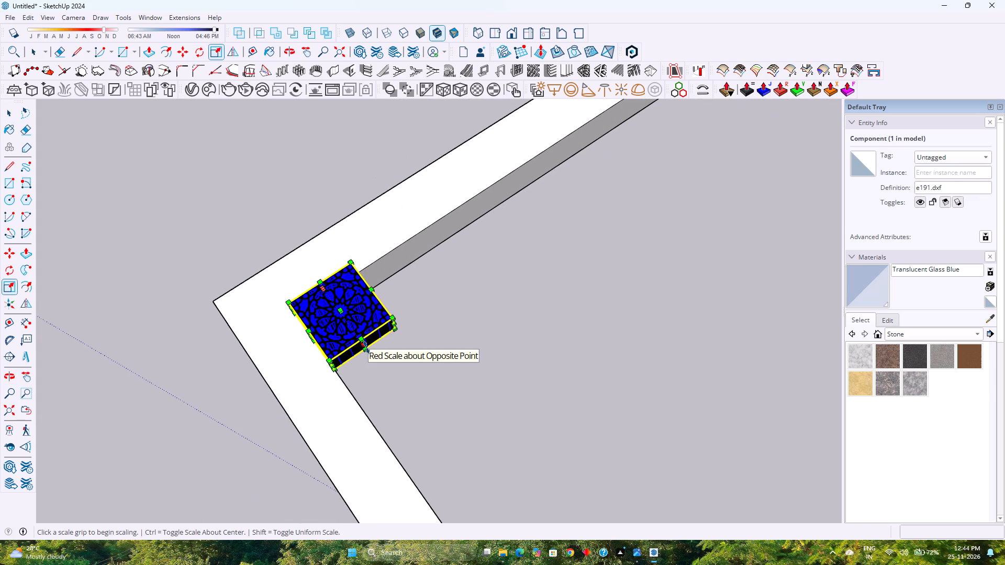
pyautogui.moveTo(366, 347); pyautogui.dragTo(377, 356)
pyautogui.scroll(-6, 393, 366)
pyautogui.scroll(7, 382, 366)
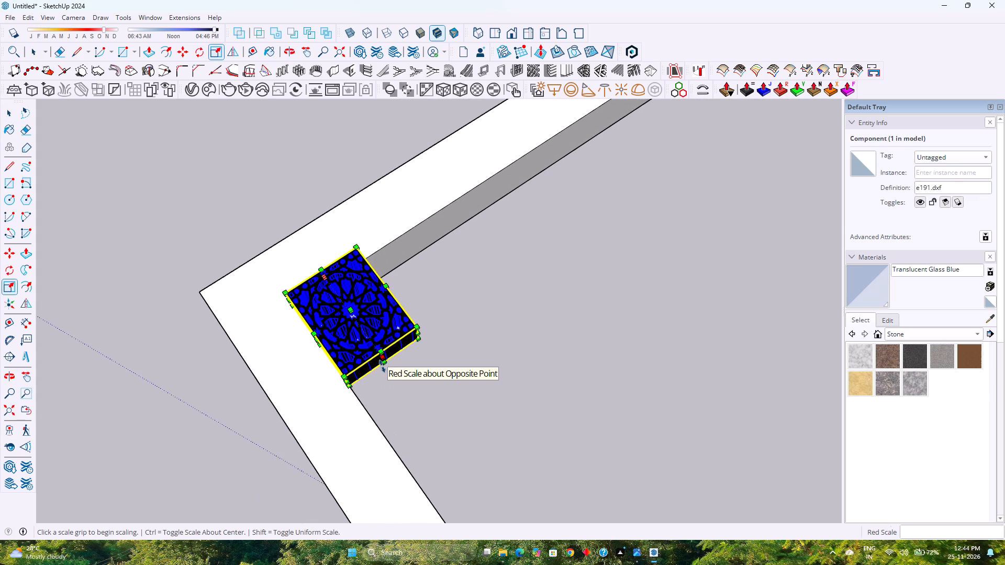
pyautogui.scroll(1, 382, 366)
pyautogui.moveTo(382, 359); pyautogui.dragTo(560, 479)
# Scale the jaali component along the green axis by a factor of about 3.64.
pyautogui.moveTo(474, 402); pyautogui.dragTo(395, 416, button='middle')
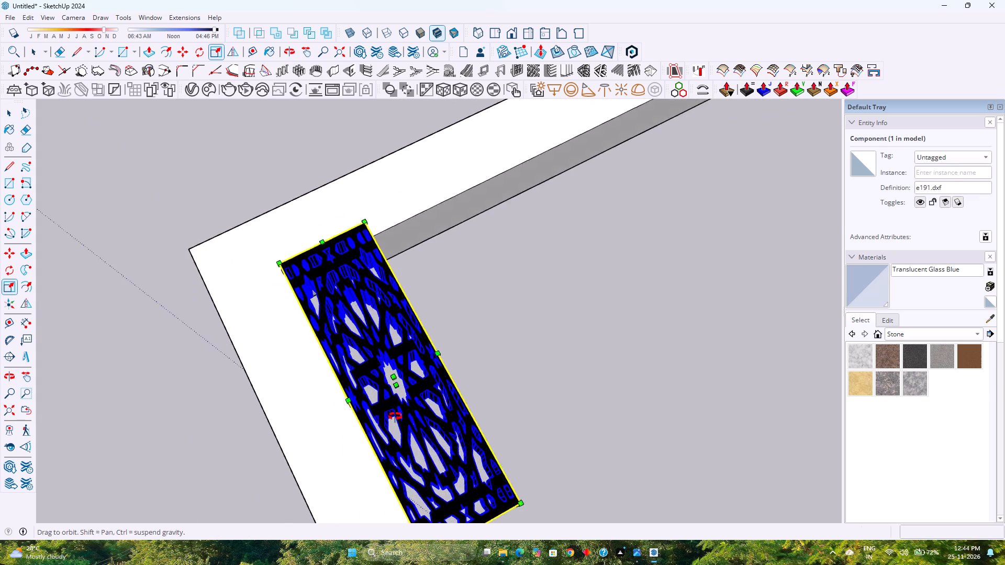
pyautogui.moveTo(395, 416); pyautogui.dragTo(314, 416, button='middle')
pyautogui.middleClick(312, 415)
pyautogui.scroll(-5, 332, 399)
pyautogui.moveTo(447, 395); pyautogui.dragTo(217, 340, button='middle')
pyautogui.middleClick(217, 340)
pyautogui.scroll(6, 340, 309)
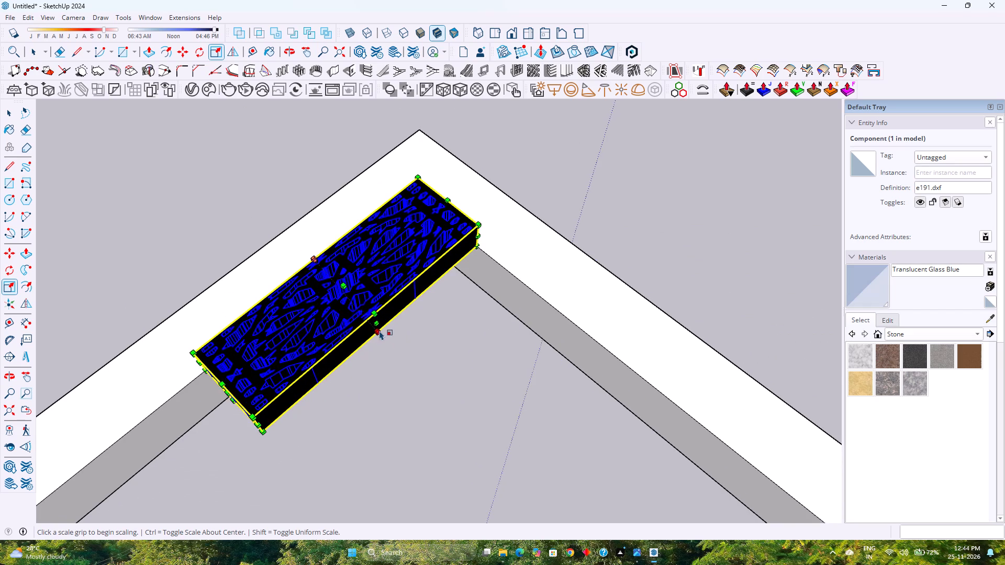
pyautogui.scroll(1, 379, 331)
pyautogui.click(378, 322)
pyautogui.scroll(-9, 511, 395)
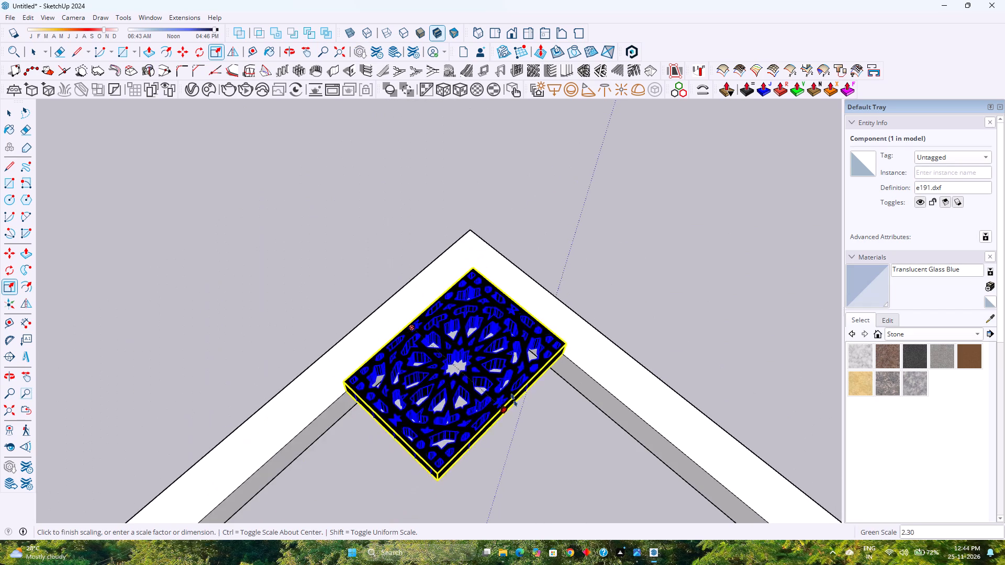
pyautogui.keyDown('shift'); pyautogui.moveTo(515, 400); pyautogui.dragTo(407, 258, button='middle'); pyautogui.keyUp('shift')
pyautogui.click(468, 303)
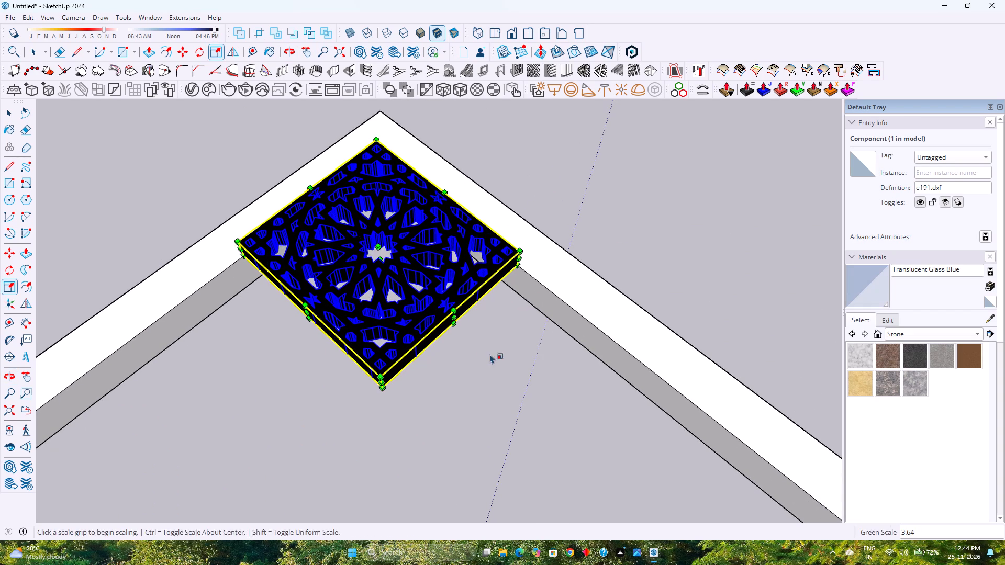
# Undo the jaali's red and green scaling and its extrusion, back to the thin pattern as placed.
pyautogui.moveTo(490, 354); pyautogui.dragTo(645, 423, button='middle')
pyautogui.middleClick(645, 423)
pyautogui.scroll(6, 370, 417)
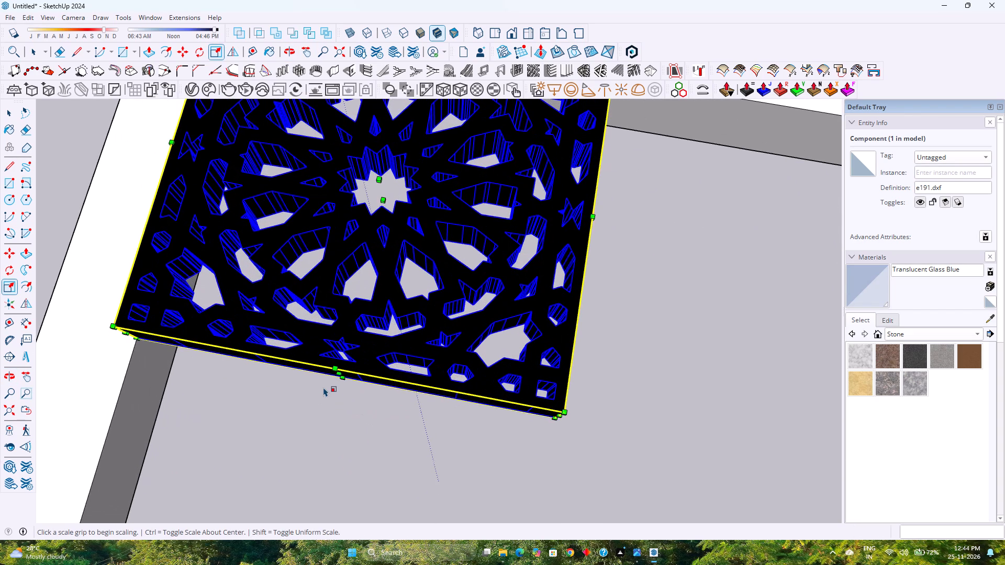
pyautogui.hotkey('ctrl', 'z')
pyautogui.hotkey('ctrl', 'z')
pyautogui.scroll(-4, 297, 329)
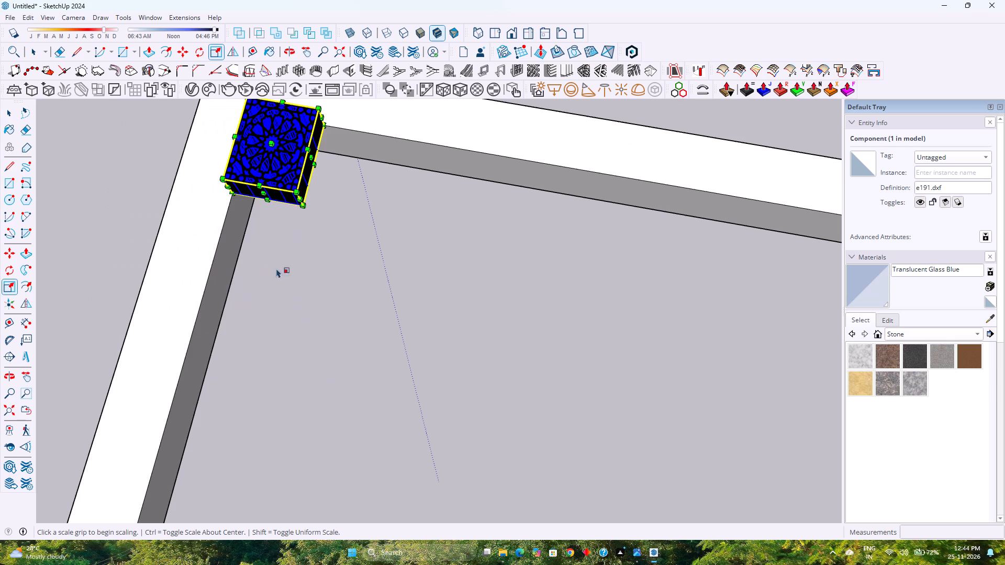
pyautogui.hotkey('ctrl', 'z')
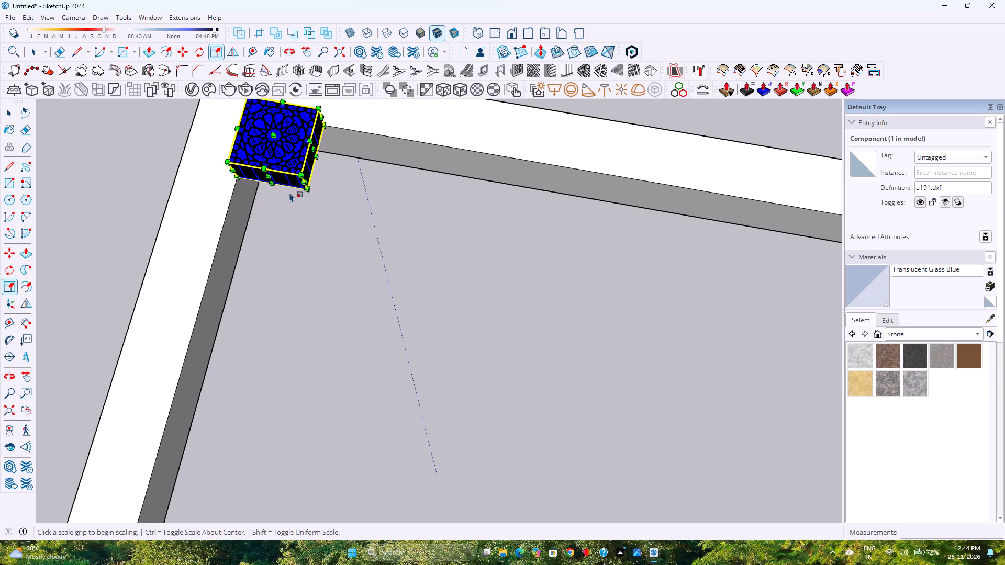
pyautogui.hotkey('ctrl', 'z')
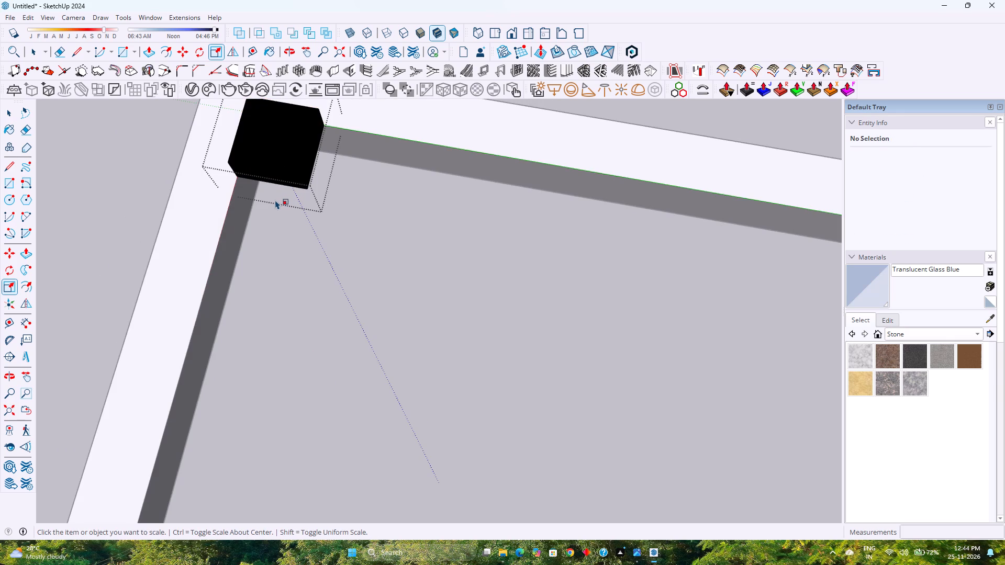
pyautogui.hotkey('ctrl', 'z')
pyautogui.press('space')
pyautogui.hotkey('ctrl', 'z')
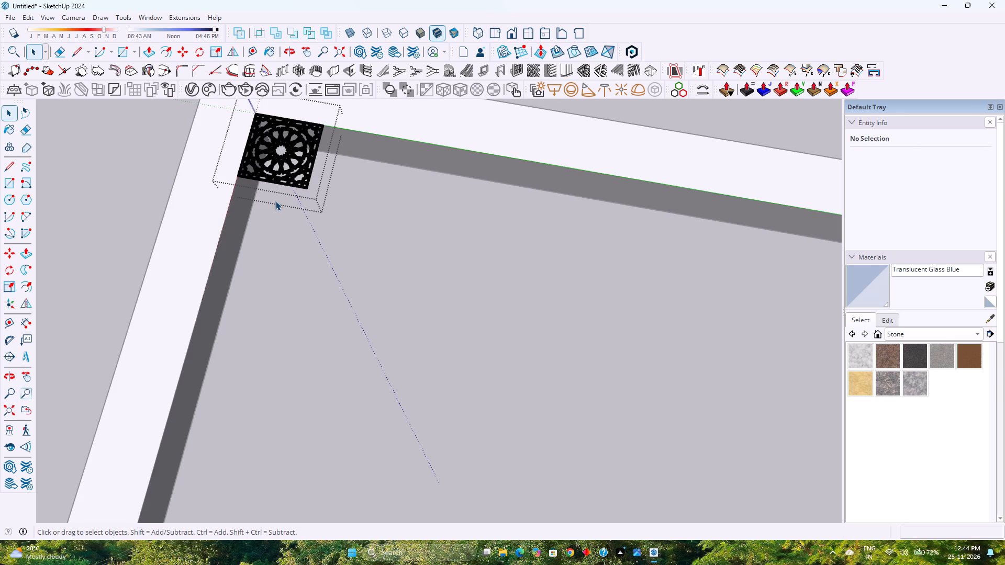
# Exit the jaali component and scale it uniformly about the frame's inner corner by a factor of about 7.
pyautogui.click(278, 170)
pyautogui.press('Escape')
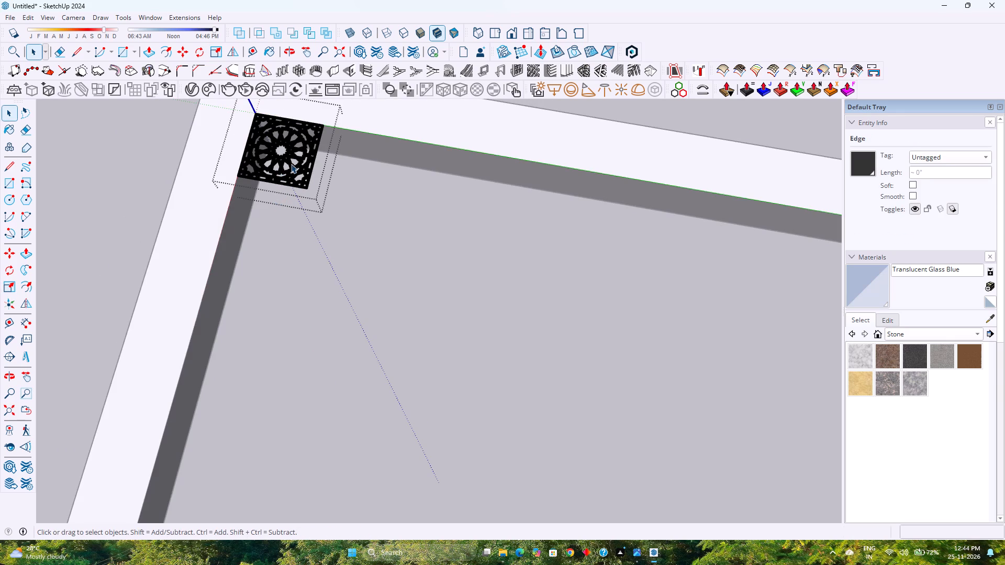
pyautogui.click(291, 164)
pyautogui.press('Escape')
pyautogui.click(288, 173)
pyautogui.press('s')
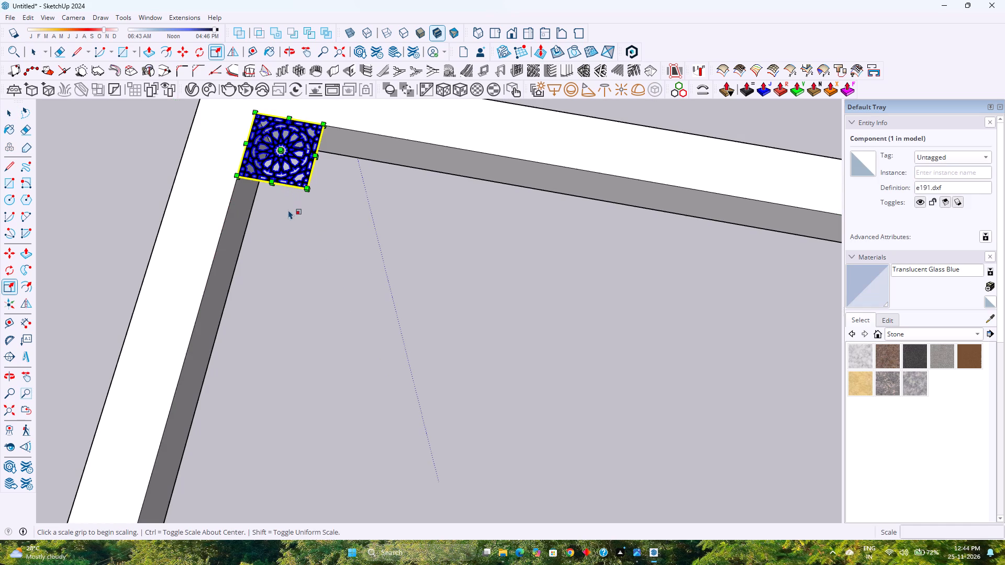
pyautogui.scroll(3, 308, 190)
pyautogui.click(308, 190)
pyautogui.scroll(-9, 396, 287)
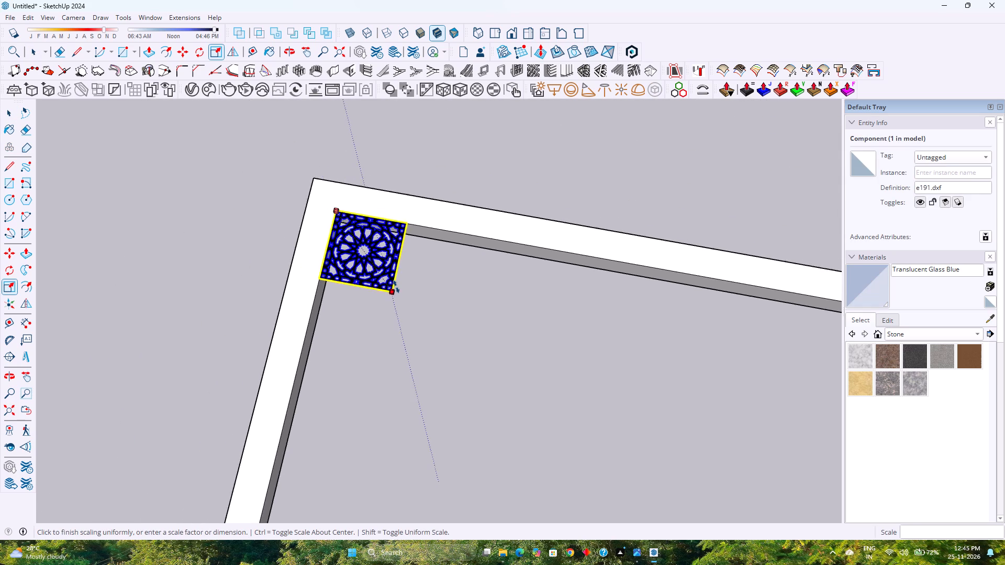
pyautogui.scroll(-5, 396, 287)
pyautogui.scroll(-7, 436, 358)
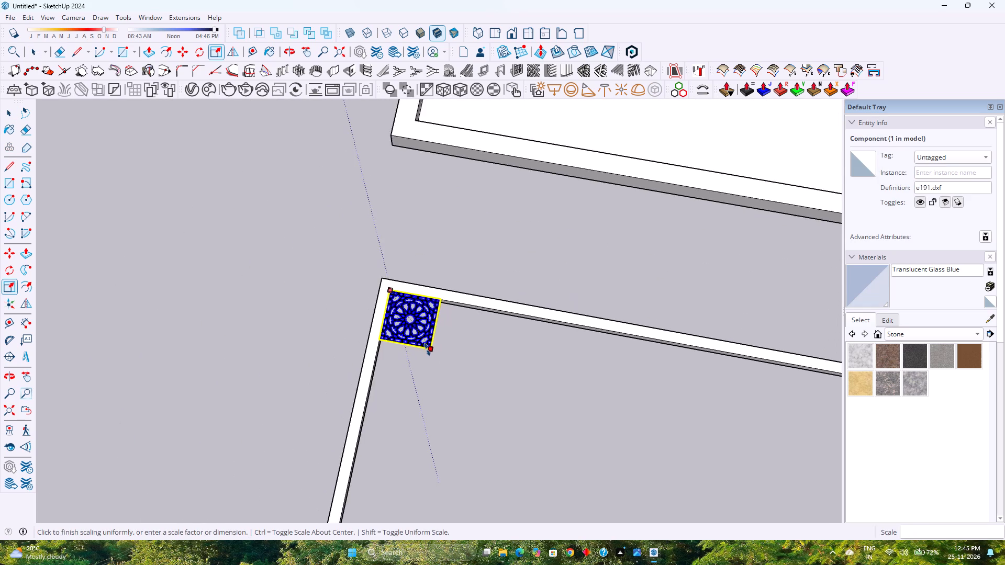
pyautogui.scroll(-13, 427, 349)
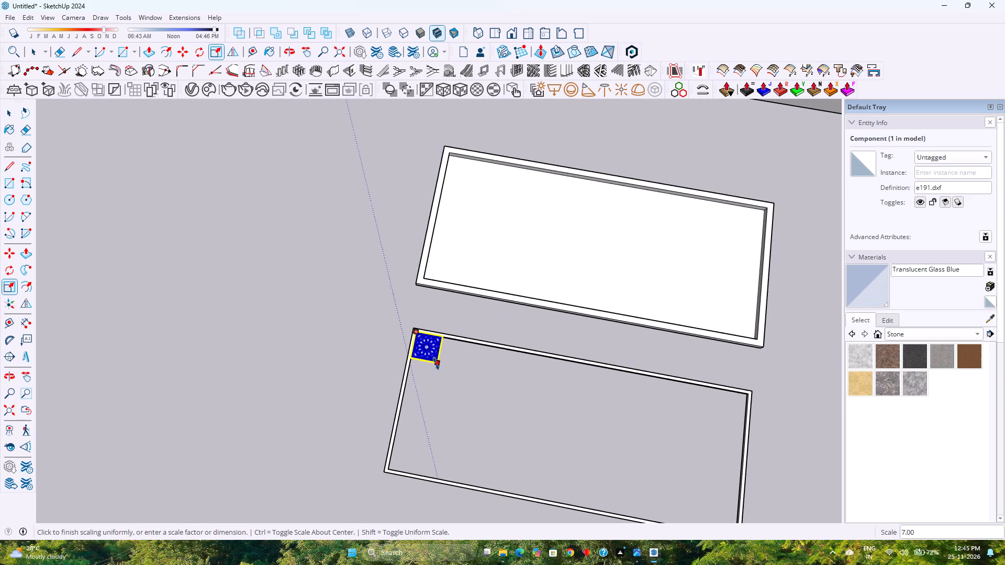
pyautogui.click(434, 361)
# Open the jaali component, extrude the lattice face by 0.4", and exit the component.
pyautogui.scroll(11, 433, 363)
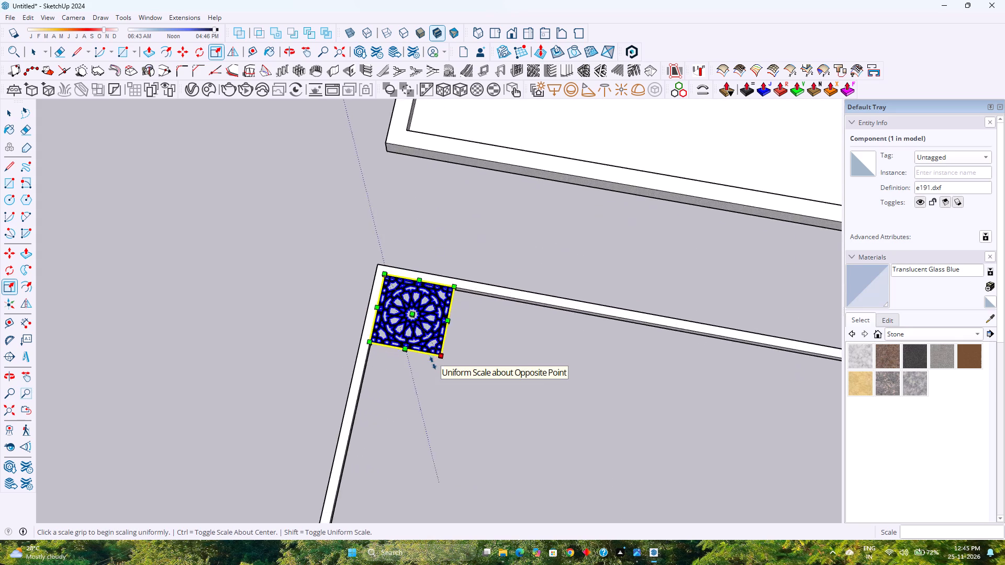
pyautogui.scroll(7, 433, 363)
pyautogui.moveTo(422, 356); pyautogui.dragTo(425, 153, button='middle')
pyautogui.scroll(6, 370, 313)
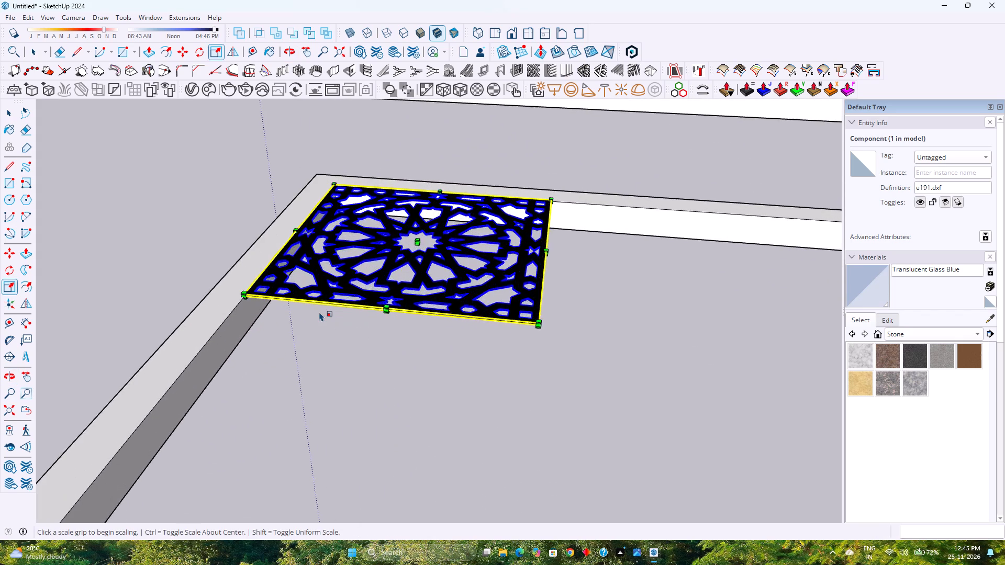
pyautogui.scroll(7, 319, 312)
pyautogui.moveTo(268, 300); pyautogui.dragTo(287, 230, button='middle')
pyautogui.middleClick(287, 230)
pyautogui.press('space')
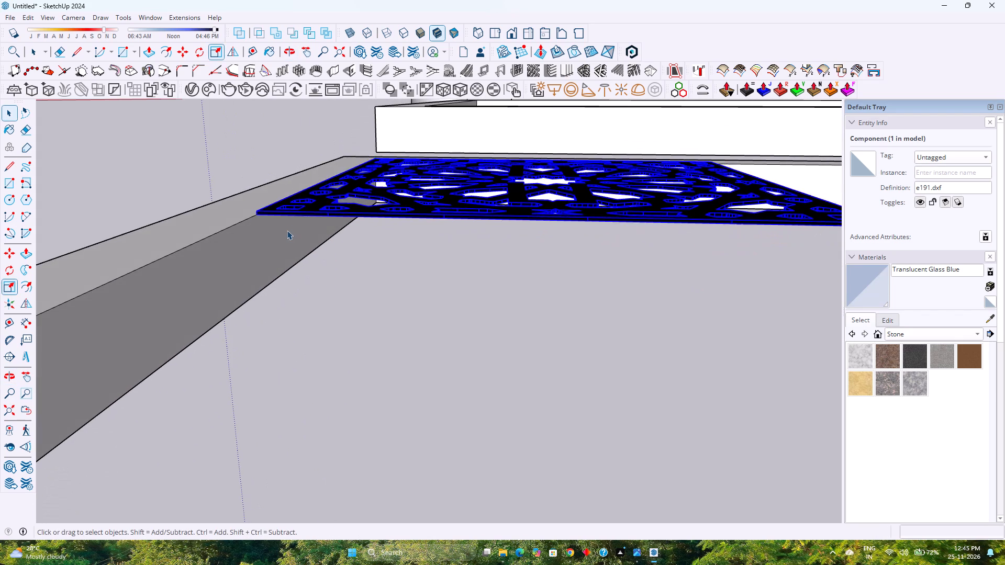
pyautogui.scroll(4, 292, 211)
pyautogui.moveTo(293, 211); pyautogui.dragTo(330, 434, button='middle')
pyautogui.doubleClick(286, 251)
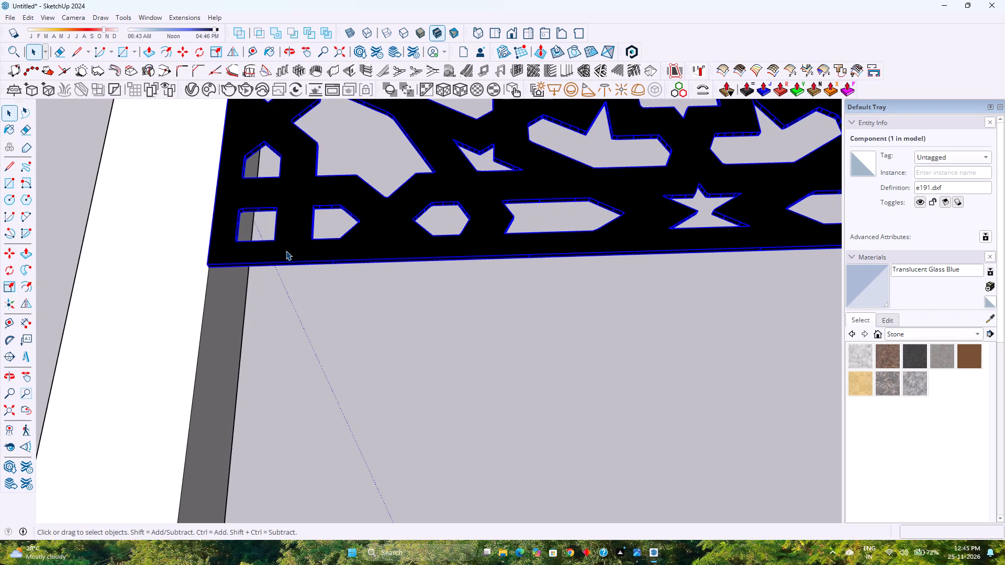
pyautogui.scroll(4, 287, 254)
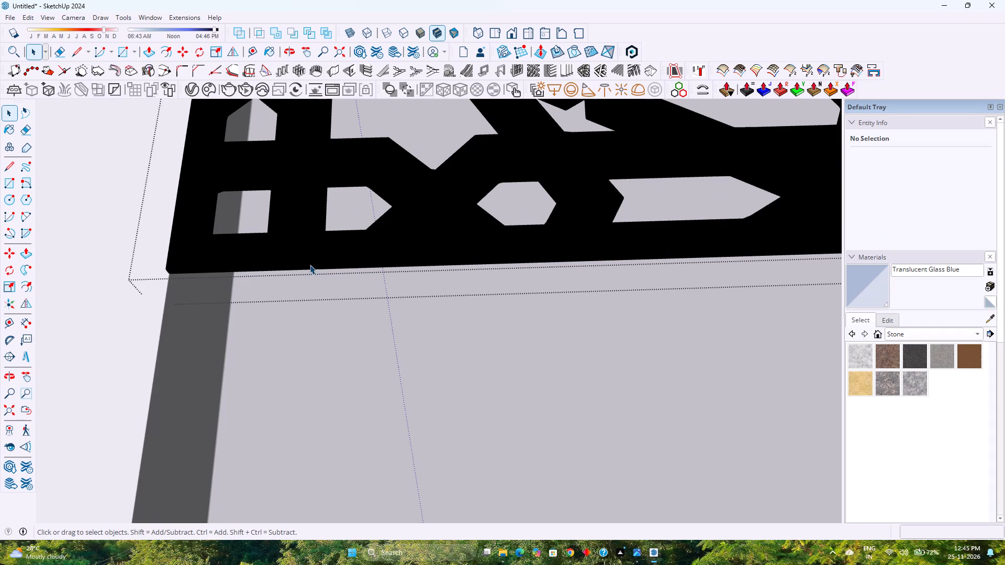
pyautogui.click(307, 256)
pyautogui.doubleClick(304, 243)
pyautogui.scroll(2, 304, 243)
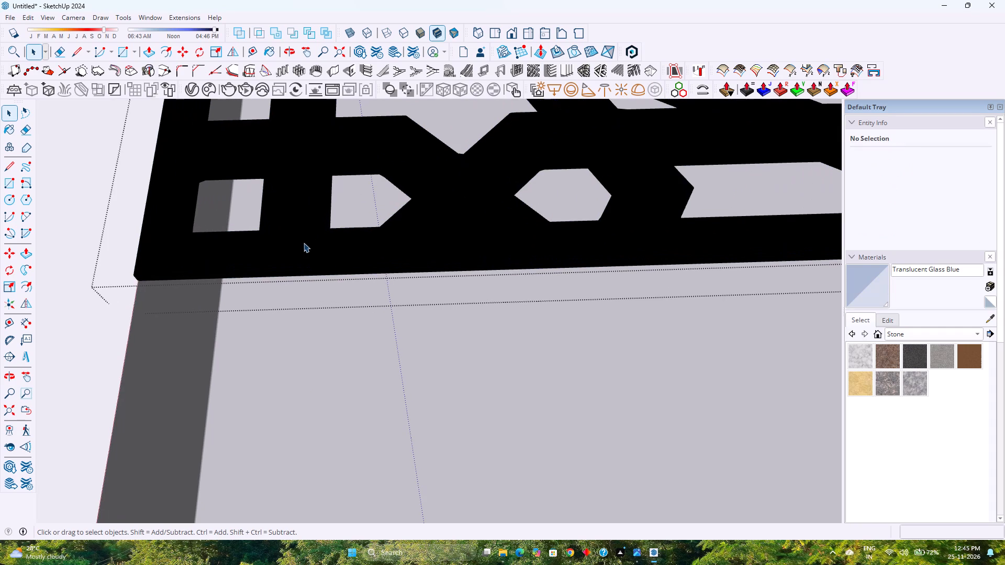
pyautogui.click(304, 242)
pyautogui.press('p')
pyautogui.click(303, 242)
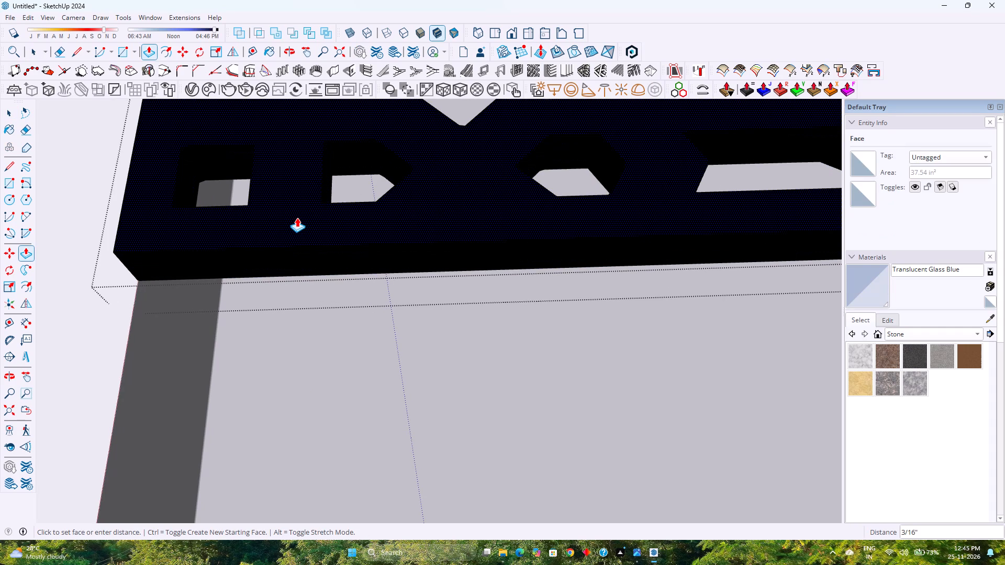
pyautogui.write('0.4')
pyautogui.press('Return')
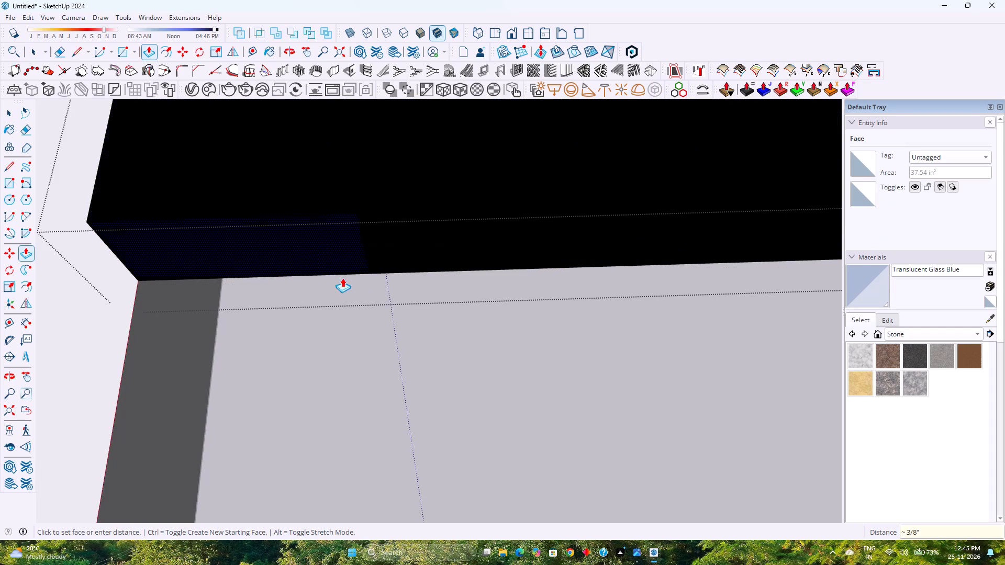
pyautogui.scroll(-10, 351, 289)
pyautogui.press('space')
pyautogui.scroll(-4, 351, 290)
pyautogui.press('Escape')
pyautogui.click(336, 235)
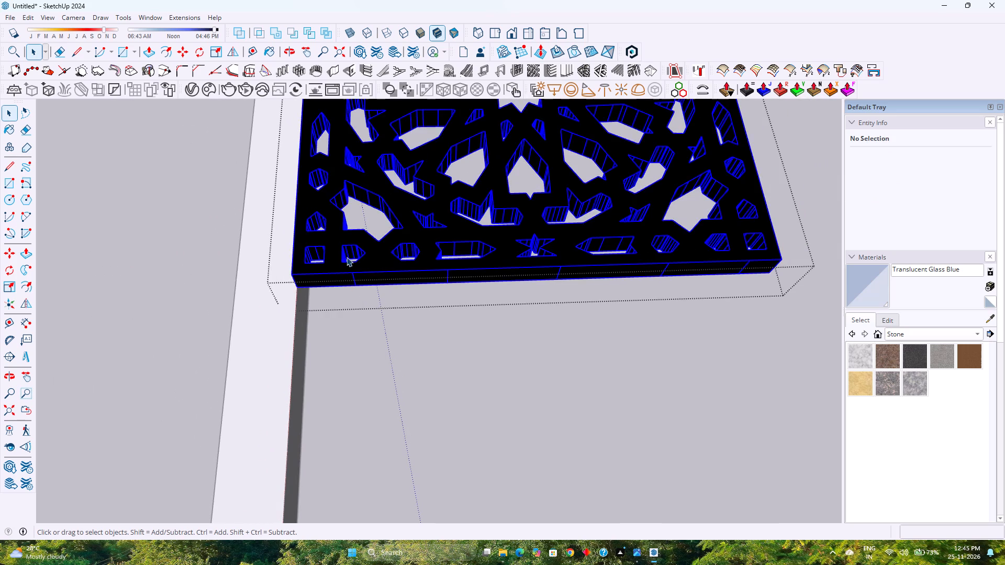
pyautogui.scroll(-3, 392, 356)
pyautogui.moveTo(433, 382); pyautogui.dragTo(389, 330, button='middle')
pyautogui.middleClick(389, 330)
pyautogui.click(460, 365)
# Move the thickened jaali down along the blue axis by about 1/2", into the frame.
pyautogui.click(414, 273)
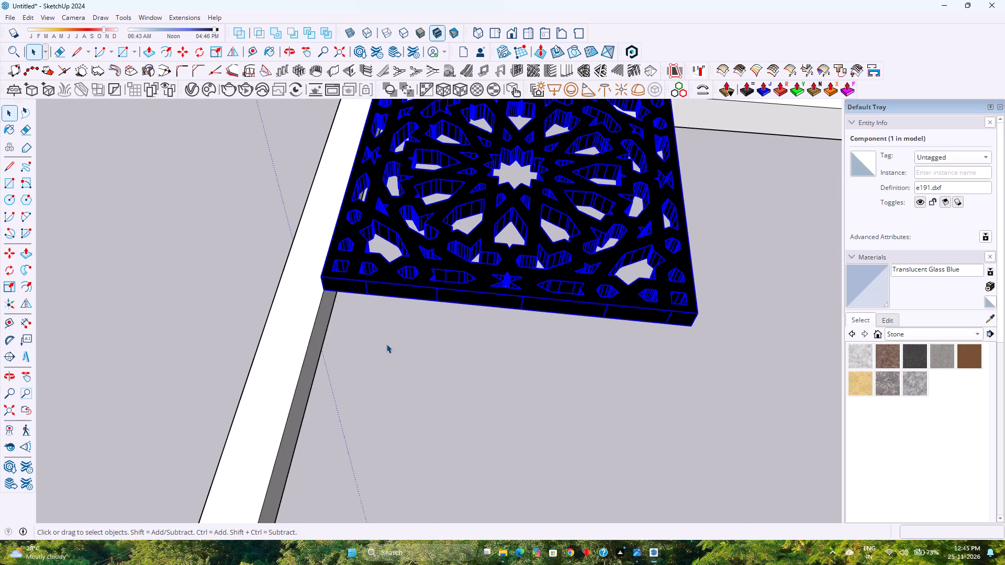
pyautogui.press('m')
pyautogui.scroll(3, 328, 294)
pyautogui.click(315, 270)
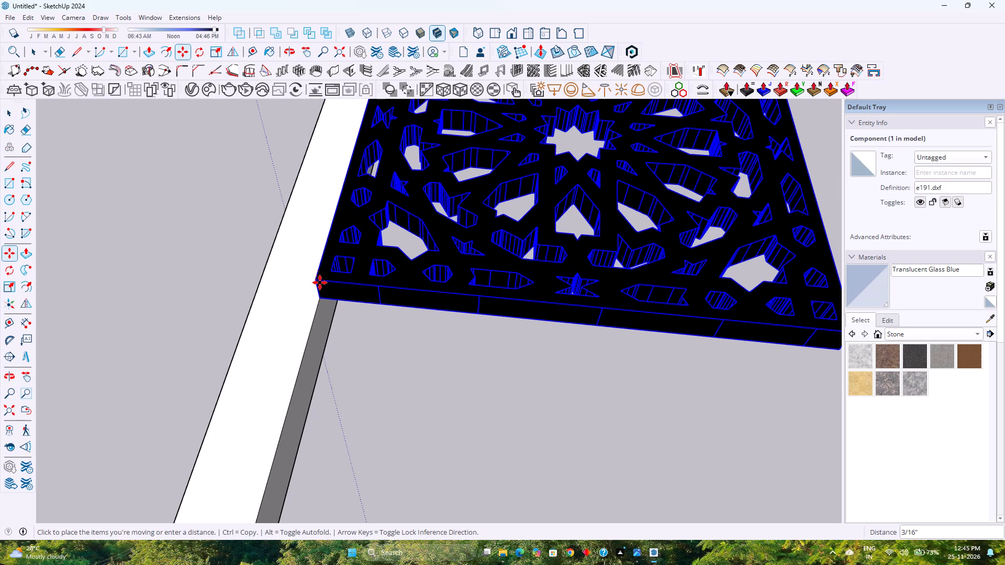
pyautogui.press('Up')
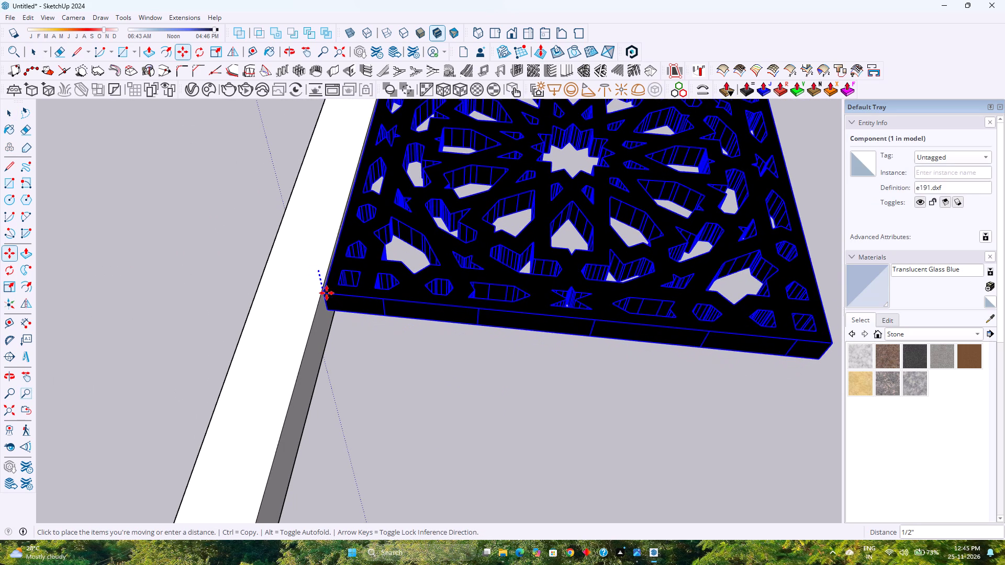
pyautogui.click(325, 289)
# Copy the jaali edge to edge along the frame's short side and array it as five copies.
pyautogui.scroll(-3, 364, 336)
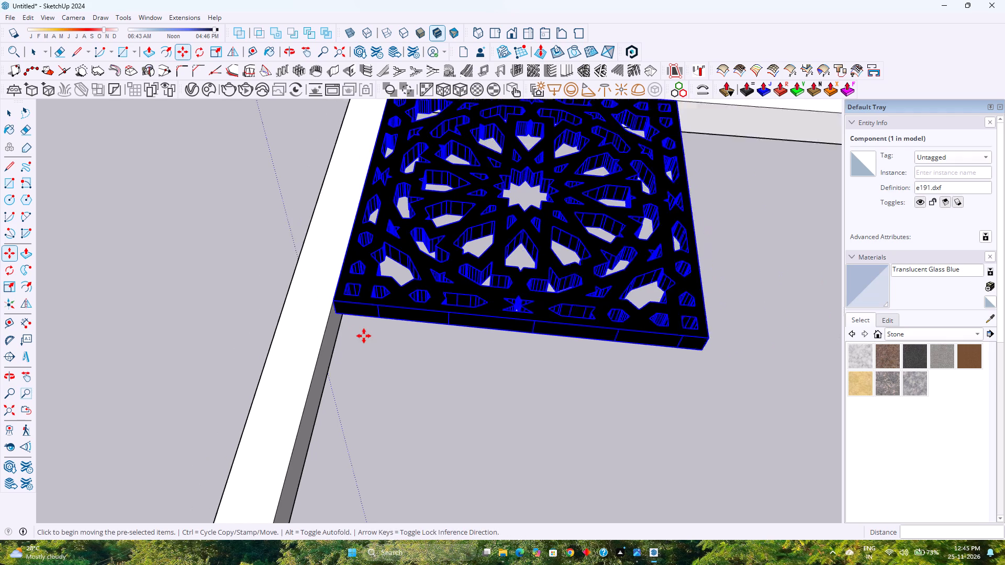
pyautogui.scroll(-2, 364, 336)
pyautogui.moveTo(359, 341); pyautogui.dragTo(655, 388, button='middle')
pyautogui.scroll(-5, 660, 388)
pyautogui.moveTo(438, 363); pyautogui.dragTo(740, 492, button='middle')
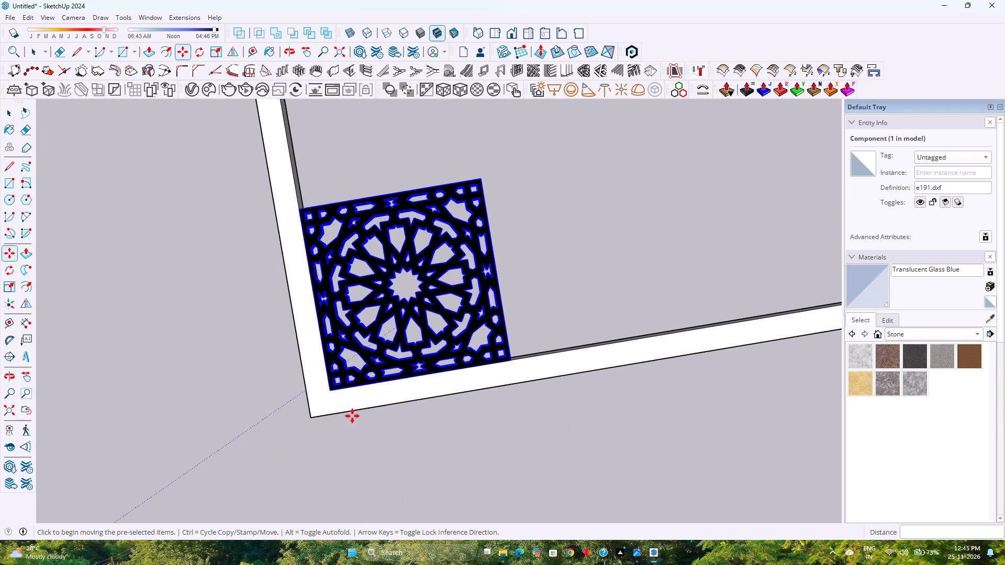
pyautogui.click(329, 389)
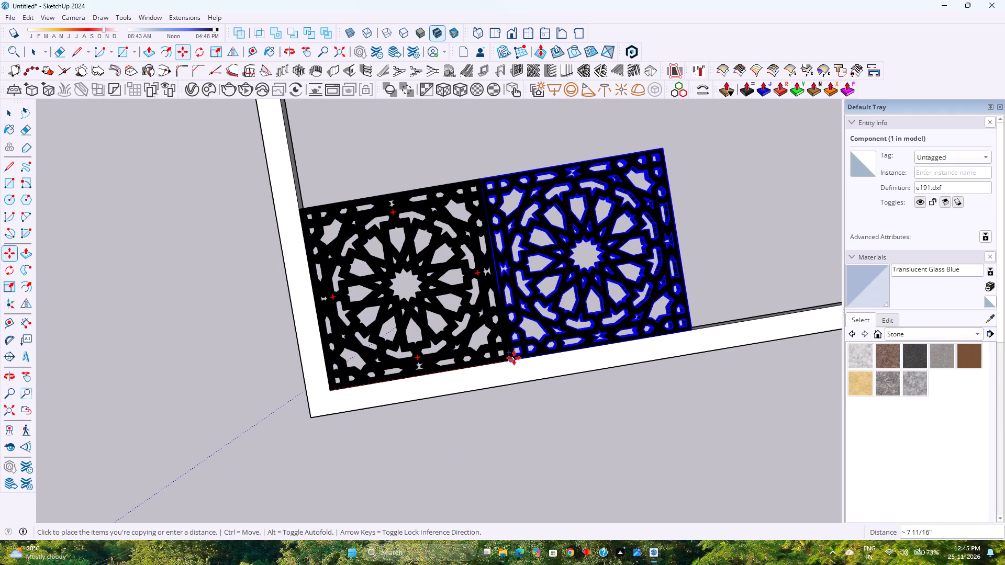
pyautogui.scroll(6, 514, 358)
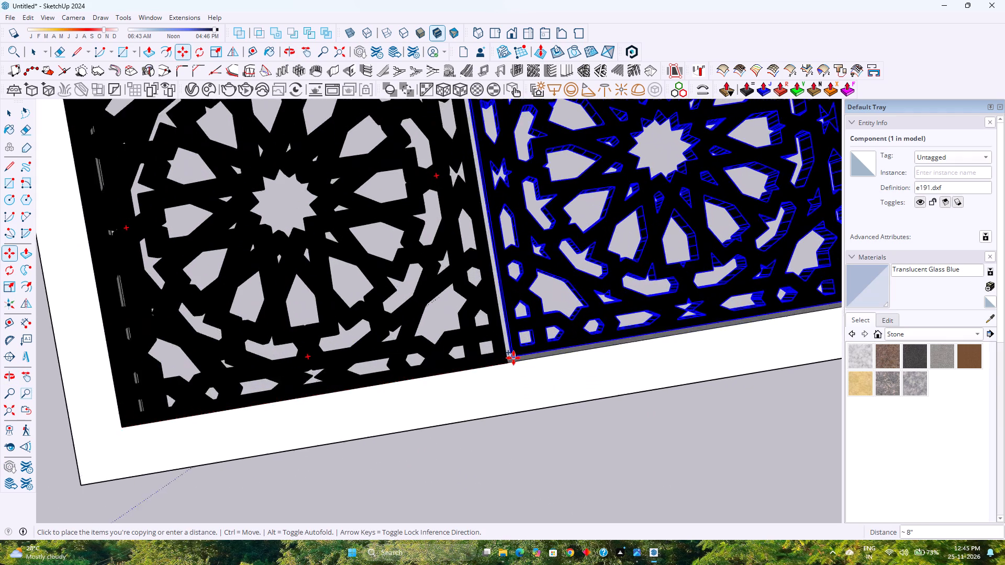
pyautogui.scroll(13, 513, 358)
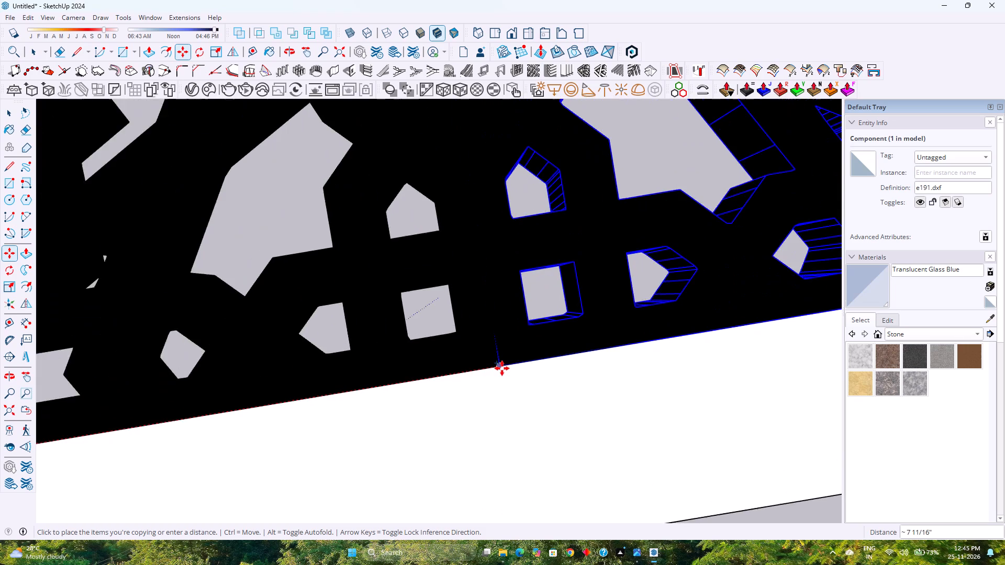
pyautogui.scroll(4, 502, 368)
pyautogui.click(499, 367)
pyautogui.scroll(-8, 400, 386)
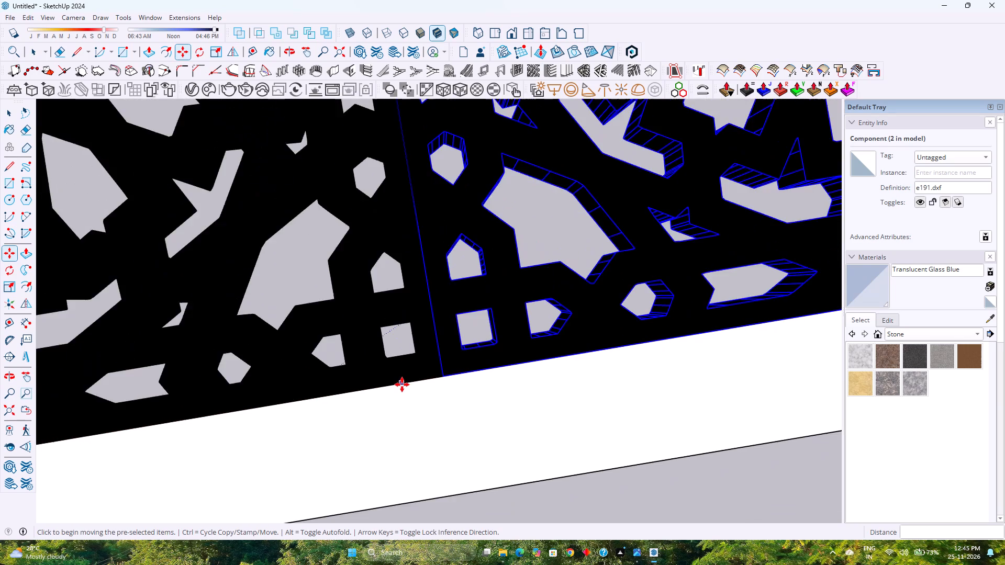
pyautogui.scroll(-20, 402, 385)
pyautogui.scroll(-9, 402, 385)
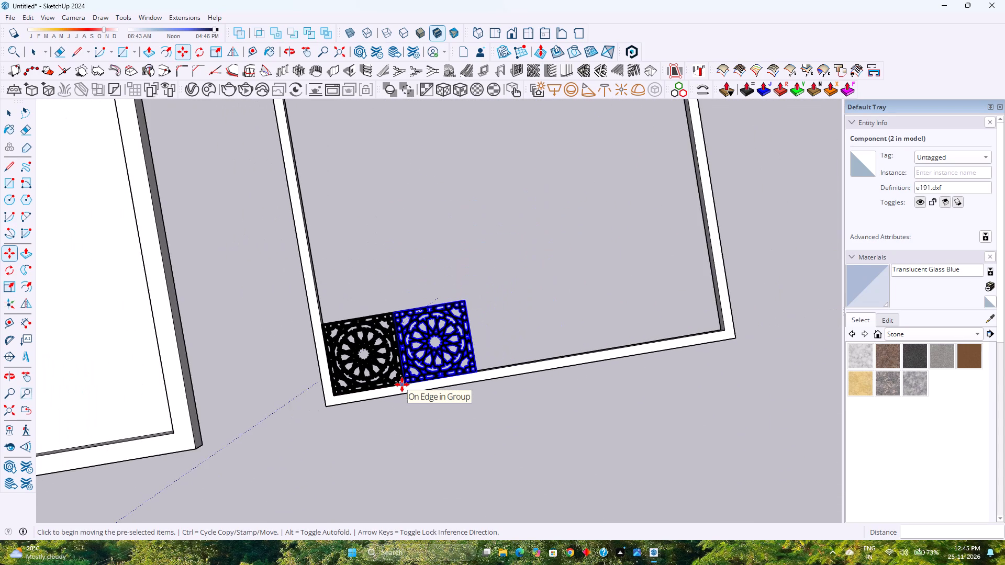
pyautogui.scroll(-2, 402, 385)
pyautogui.write('*5')
pyautogui.press('Return')
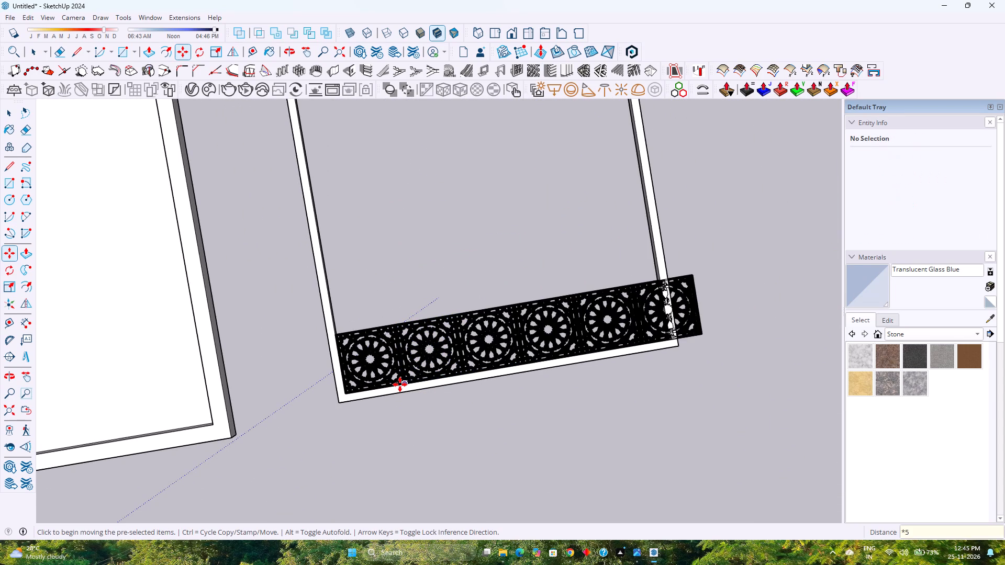
# Delete the last jaali copy that overhangs the frame.
pyautogui.press('space')
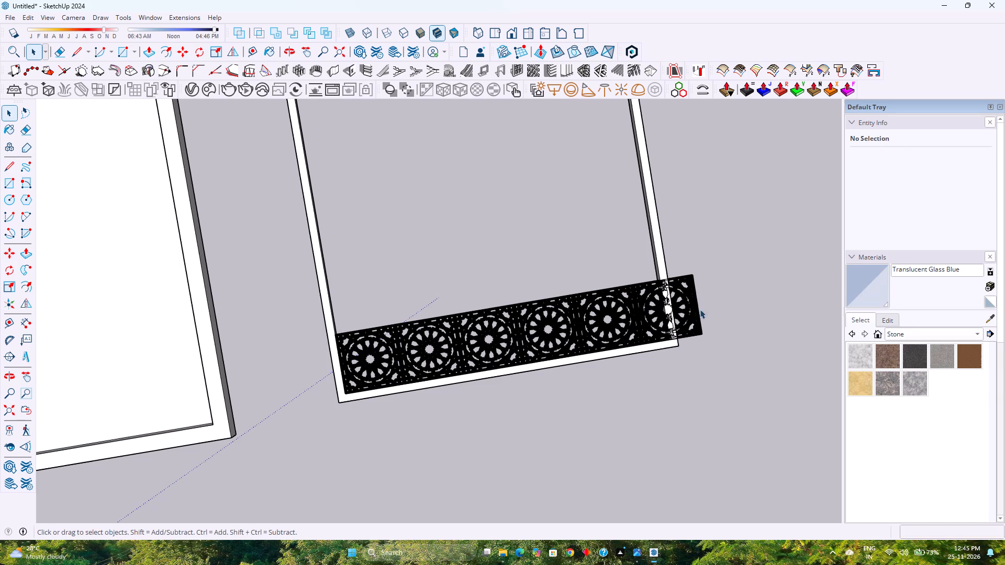
pyautogui.click(684, 314)
pyautogui.press('Delete')
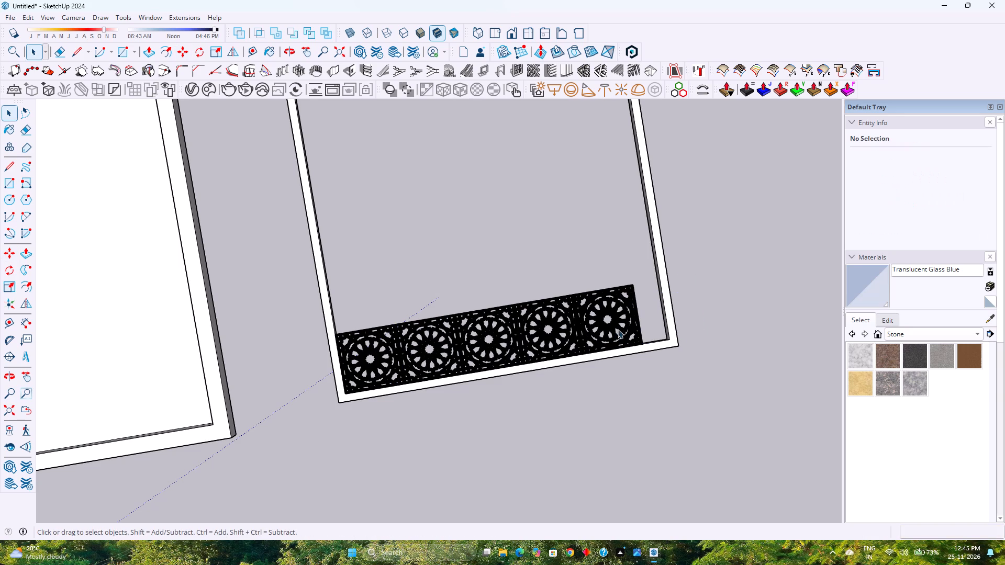
# Select the five jaali tiles and stretch the row along the red axis to the frame's far inner edge.
pyautogui.moveTo(646, 311); pyautogui.dragTo(517, 322)
pyautogui.keyDown('ctrl'); pyautogui.click(493, 341); pyautogui.keyUp('ctrl')
pyautogui.keyDown('ctrl'); pyautogui.click(438, 349); pyautogui.keyUp('ctrl')
pyautogui.keyDown('ctrl'); pyautogui.click(370, 361); pyautogui.keyUp('ctrl')
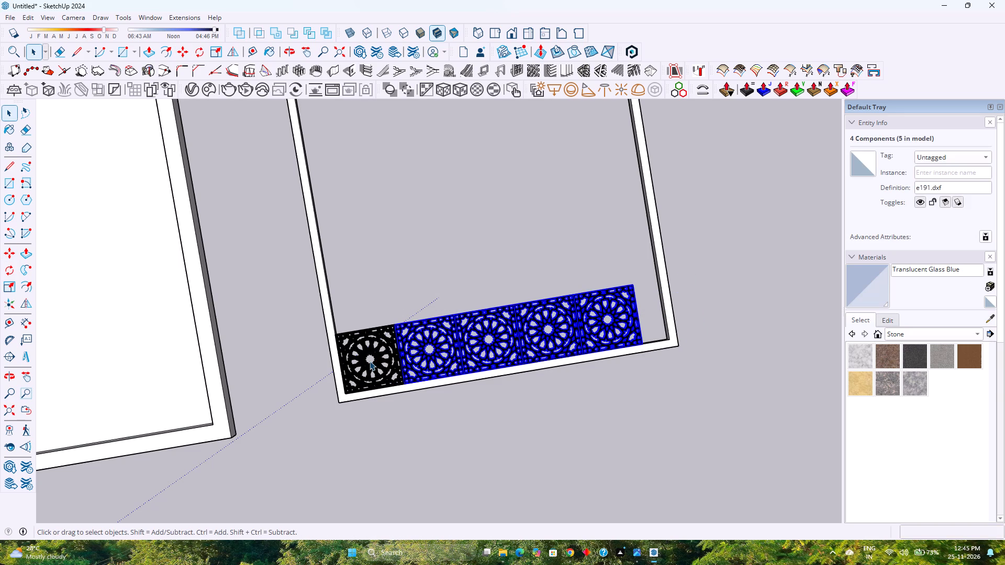
pyautogui.keyDown('ctrl'); pyautogui.click(382, 380); pyautogui.keyUp('ctrl')
pyautogui.press('s')
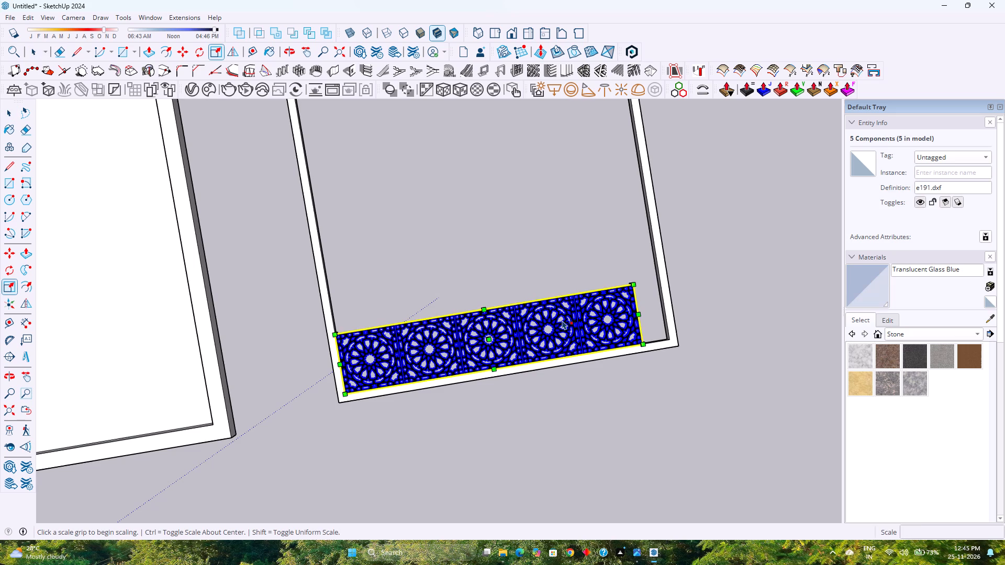
pyautogui.scroll(1, 598, 330)
pyautogui.moveTo(598, 331); pyautogui.dragTo(626, 365, button='middle')
pyautogui.middleClick(626, 365)
pyautogui.moveTo(642, 385); pyautogui.dragTo(456, 500, button='middle')
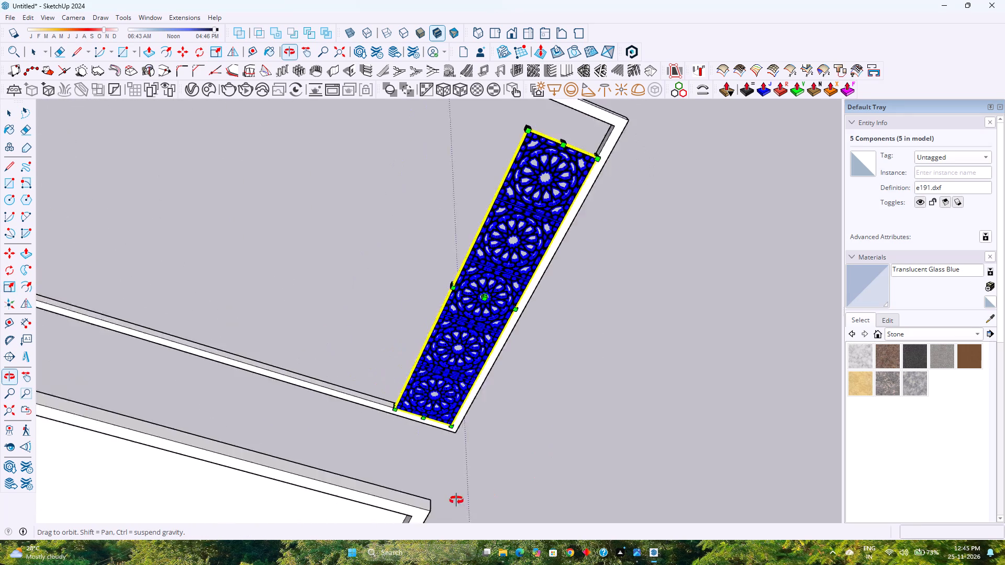
pyautogui.moveTo(456, 500); pyautogui.dragTo(773, 467, button='middle')
pyautogui.middleClick(773, 467)
pyautogui.moveTo(705, 266); pyautogui.dragTo(623, 335, button='middle')
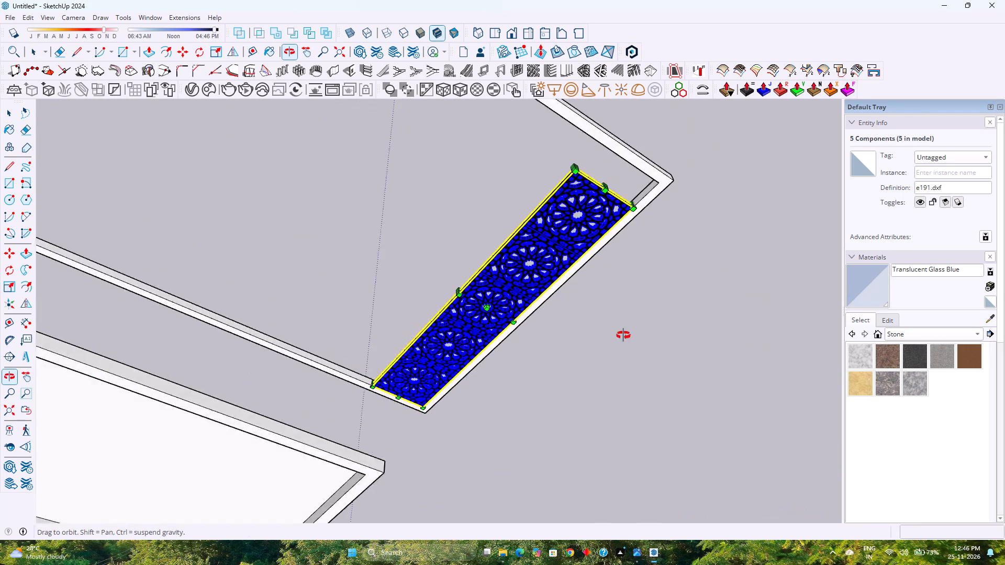
pyautogui.moveTo(623, 335); pyautogui.dragTo(643, 308, button='middle')
pyautogui.middleClick(643, 308)
pyautogui.click(492, 31)
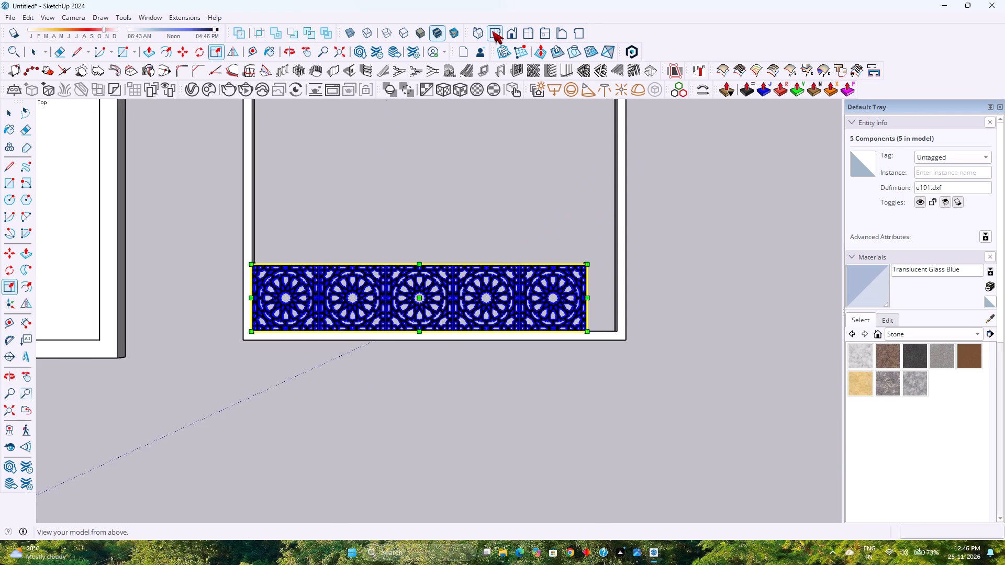
pyautogui.moveTo(604, 325); pyautogui.dragTo(352, 165, button='middle')
pyautogui.moveTo(580, 502); pyautogui.dragTo(557, 429, button='middle')
pyautogui.scroll(3, 584, 385)
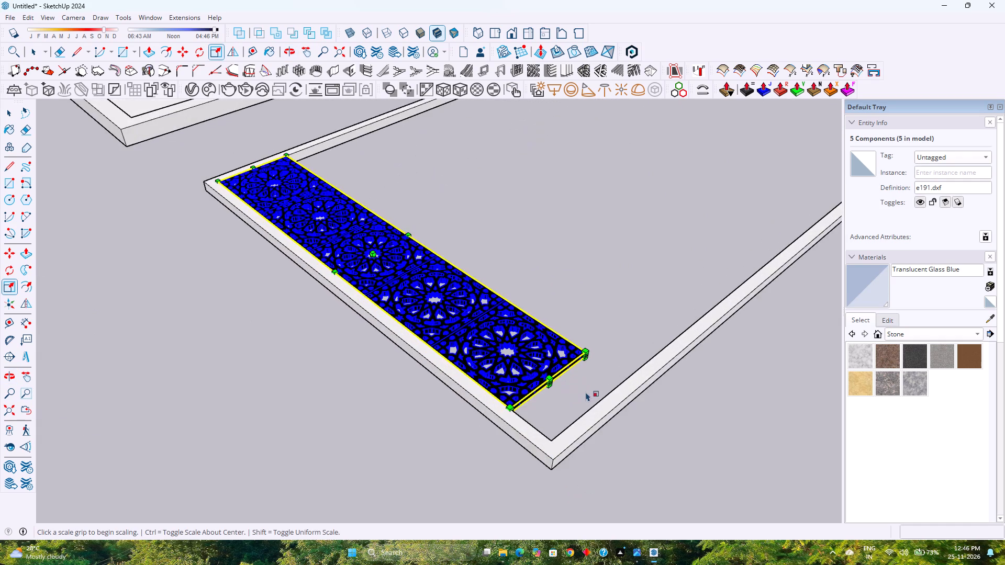
pyautogui.scroll(9, 586, 392)
pyautogui.click(531, 367)
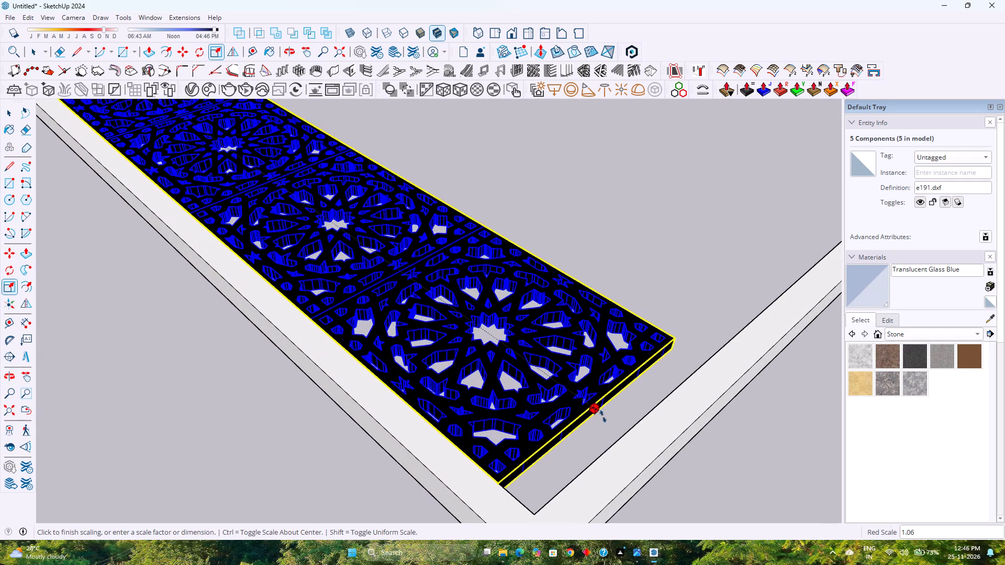
pyautogui.click(625, 435)
# Scale the row of five jaali tiles along the green axis by a factor of 1.09.
pyautogui.scroll(-4, 640, 369)
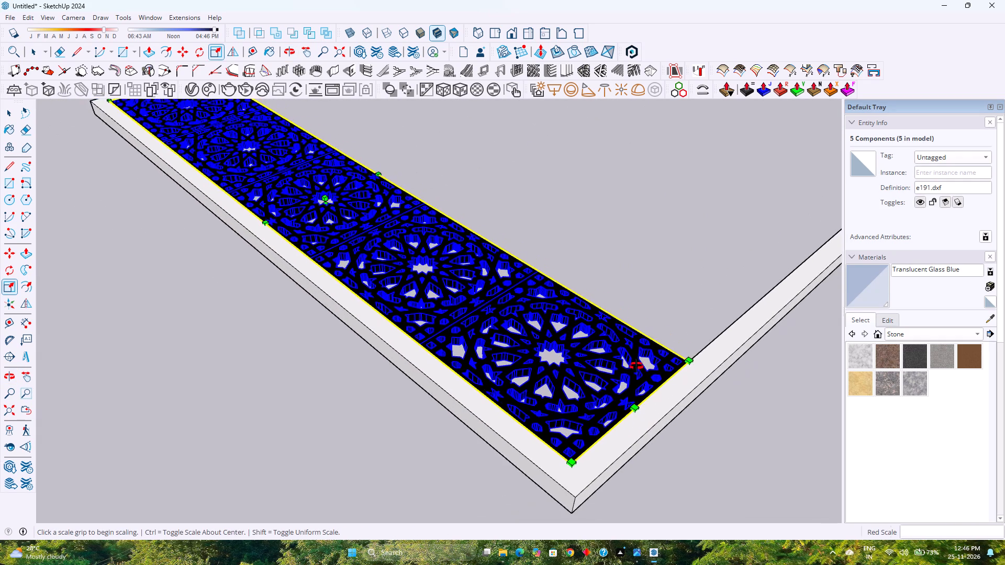
pyautogui.moveTo(638, 365); pyautogui.dragTo(505, 478, button='middle')
pyautogui.scroll(-9, 558, 256)
pyautogui.keyDown('shift'); pyautogui.moveTo(557, 250); pyautogui.dragTo(586, 386, button='middle'); pyautogui.keyUp('shift')
pyautogui.keyDown('shift'); pyautogui.middleClick(586, 386); pyautogui.keyUp('shift')
pyautogui.moveTo(571, 365); pyautogui.dragTo(567, 364, button='middle')
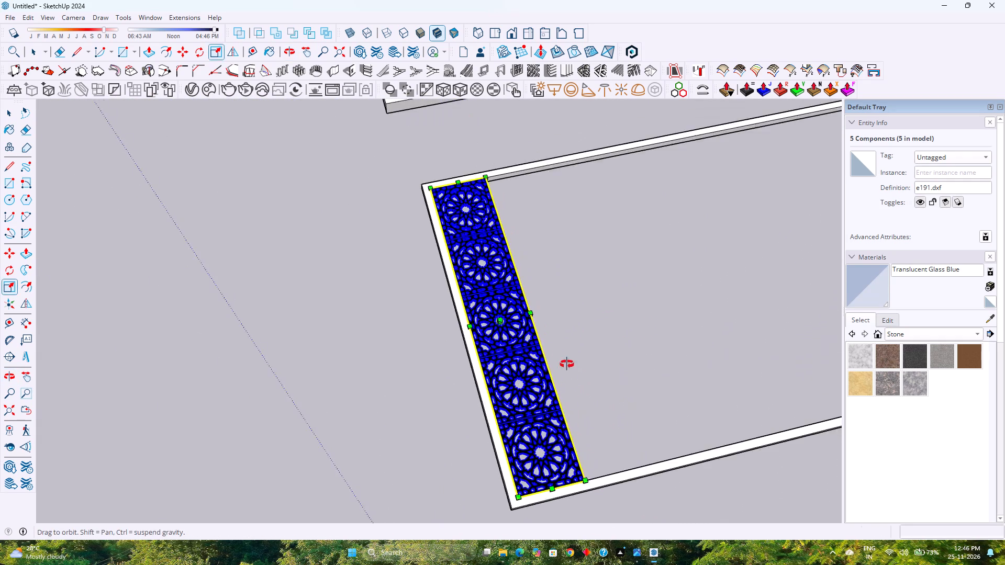
pyautogui.moveTo(567, 364); pyautogui.dragTo(432, 369, button='middle')
pyautogui.scroll(14, 516, 363)
pyautogui.moveTo(526, 319); pyautogui.dragTo(516, 313, button='middle')
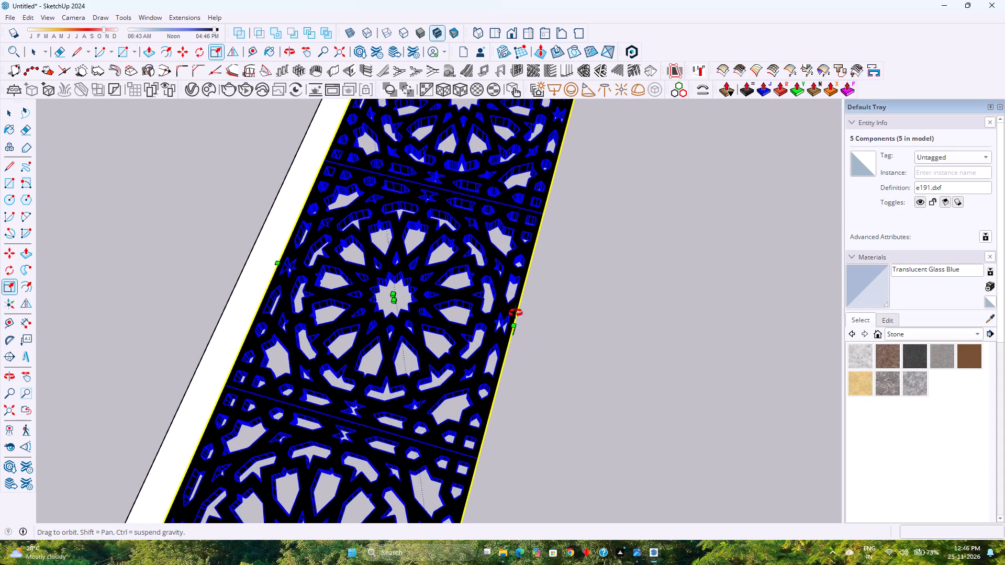
pyautogui.moveTo(516, 313); pyautogui.dragTo(473, 286, button='middle')
pyautogui.scroll(9, 497, 337)
pyautogui.click(519, 342)
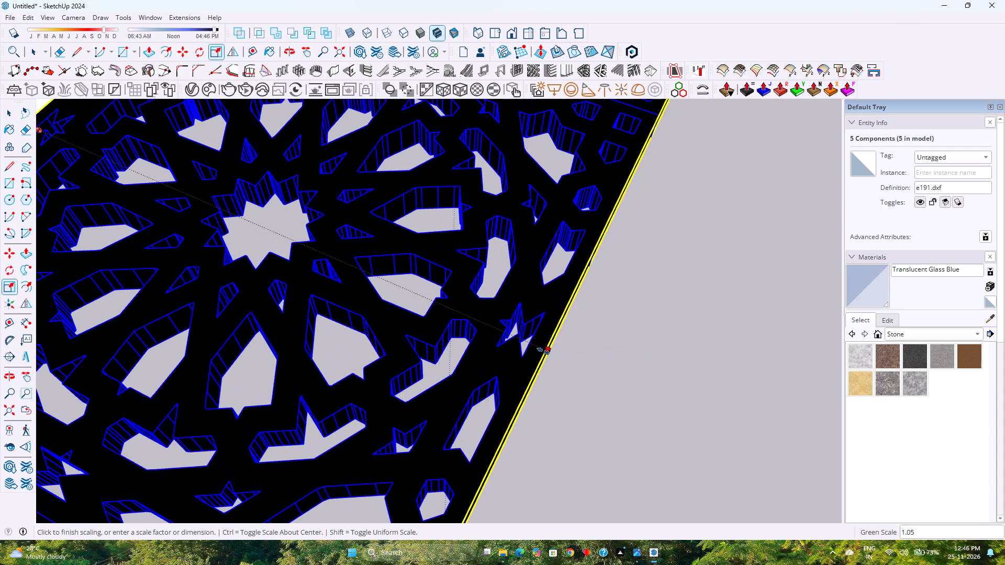
pyautogui.scroll(-14, 543, 351)
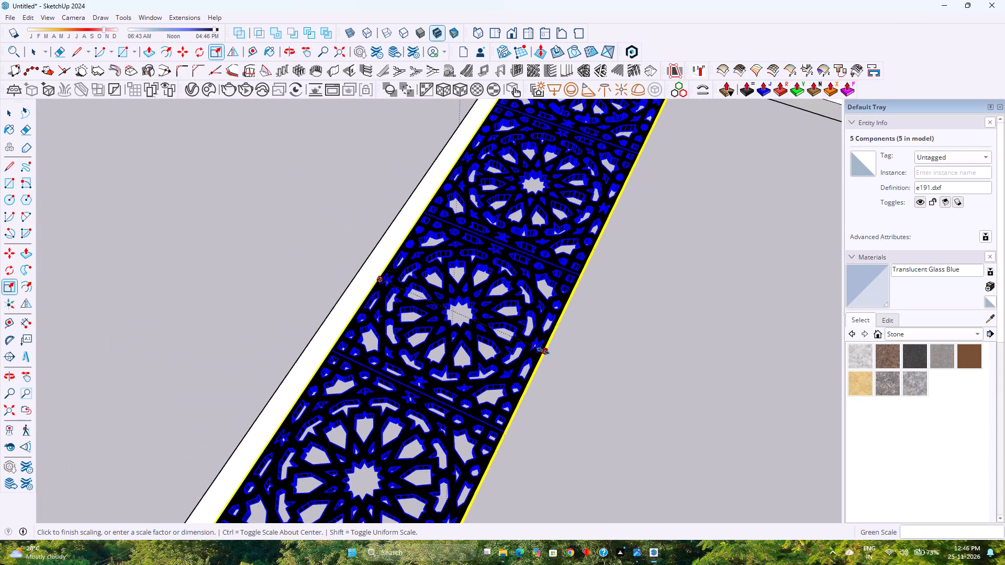
pyautogui.scroll(-3, 543, 351)
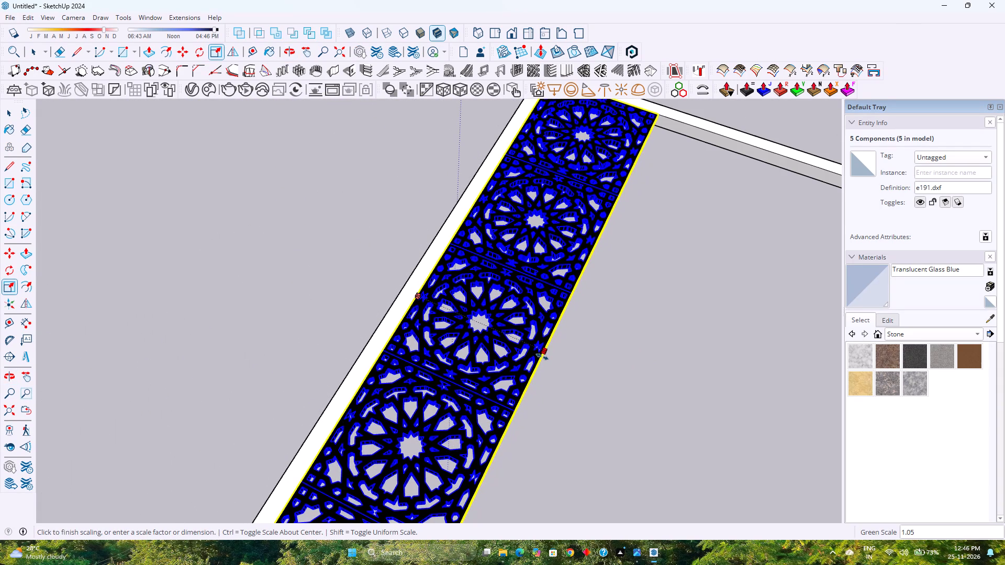
pyautogui.write('1.09')
pyautogui.press('Return')
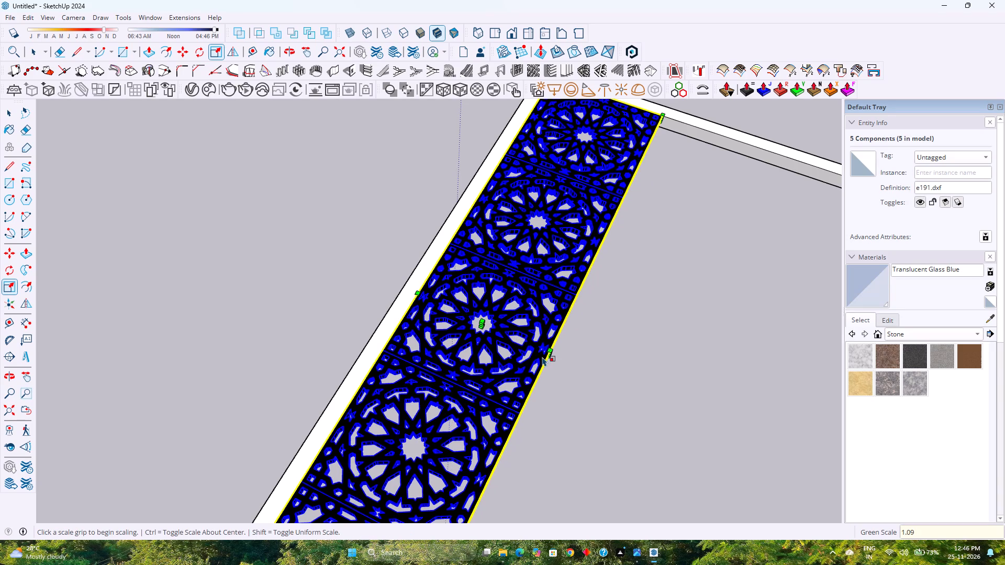
# Copy the row of five tiles edge to edge along the frame's long side, about 8 3/8" over.
pyautogui.scroll(-9, 540, 321)
pyautogui.moveTo(532, 323); pyautogui.dragTo(684, 337, button='middle')
pyautogui.press('m')
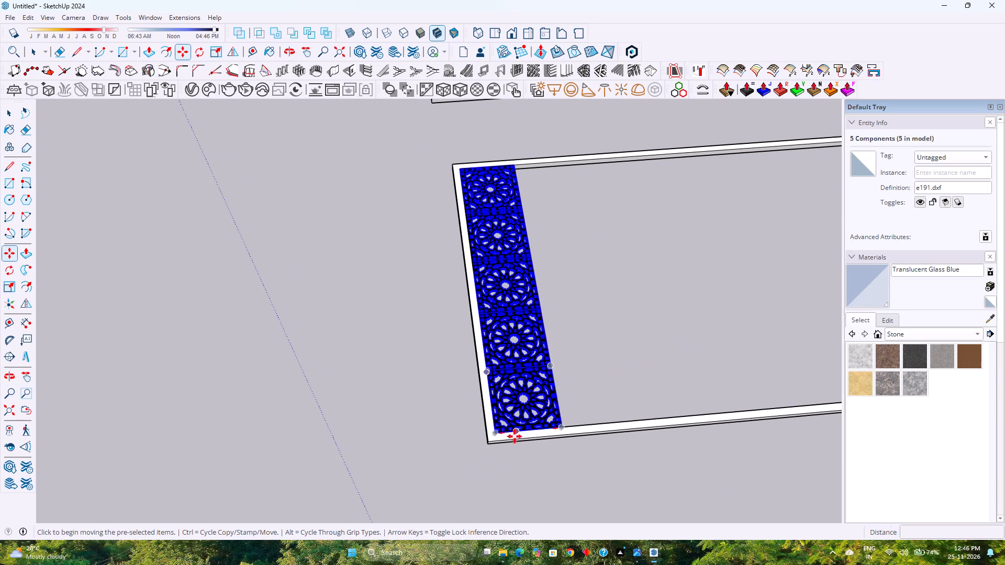
pyautogui.scroll(12, 512, 438)
pyautogui.click(484, 428)
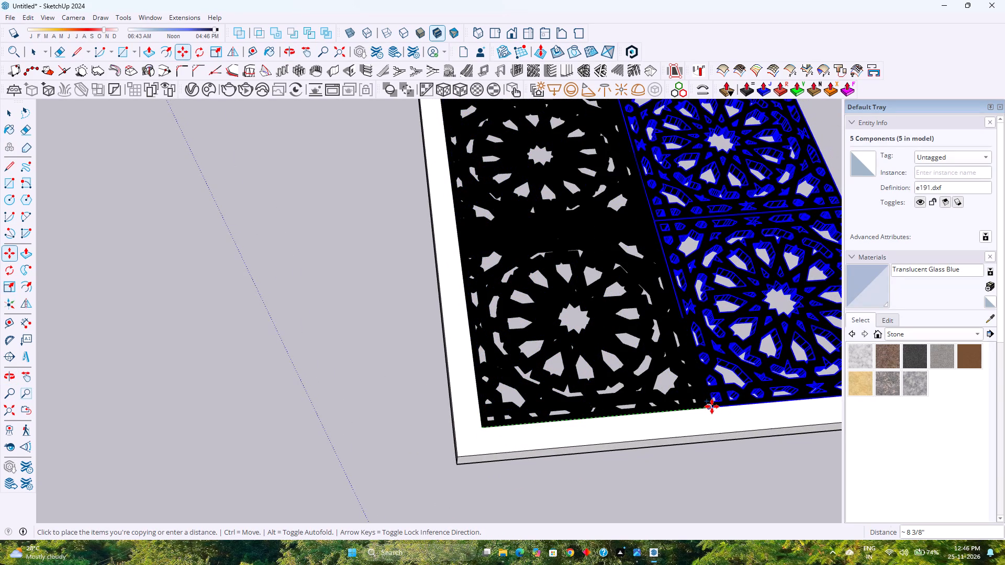
pyautogui.scroll(19, 712, 411)
pyautogui.moveTo(725, 397); pyautogui.dragTo(719, 402, button='middle')
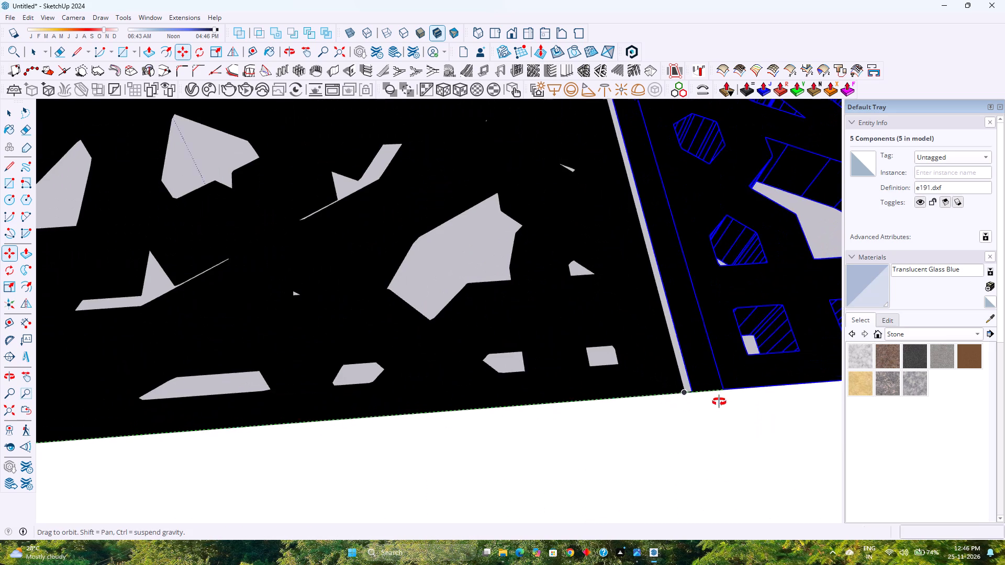
pyautogui.moveTo(719, 402); pyautogui.dragTo(669, 455, button='middle')
pyautogui.middleClick(669, 455)
pyautogui.click(663, 440)
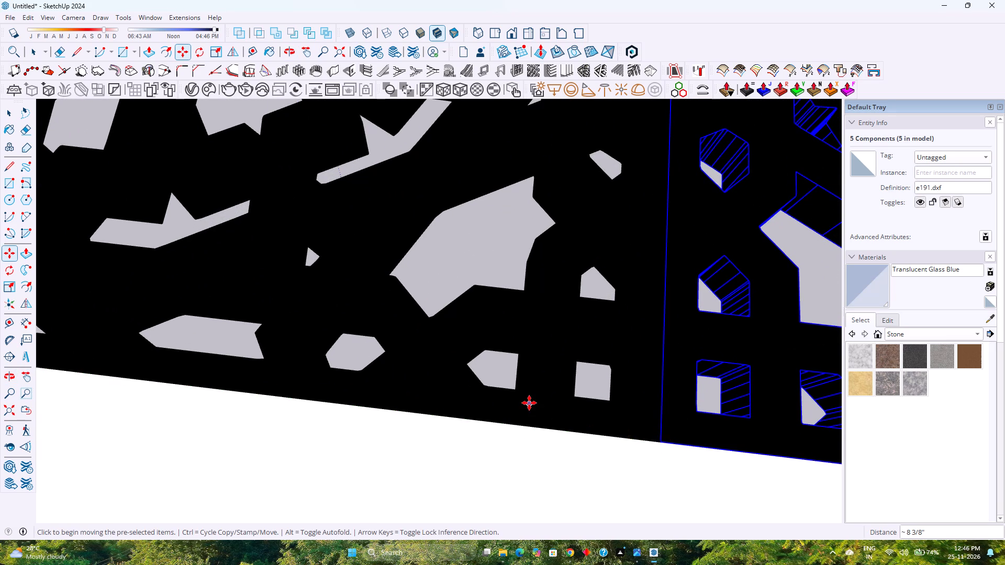
# Array the copied row along the frame's long side as 11 copies.
pyautogui.scroll(-9, 529, 403)
pyautogui.scroll(1, 529, 403)
pyautogui.scroll(-20, 529, 403)
pyautogui.scroll(-8, 529, 403)
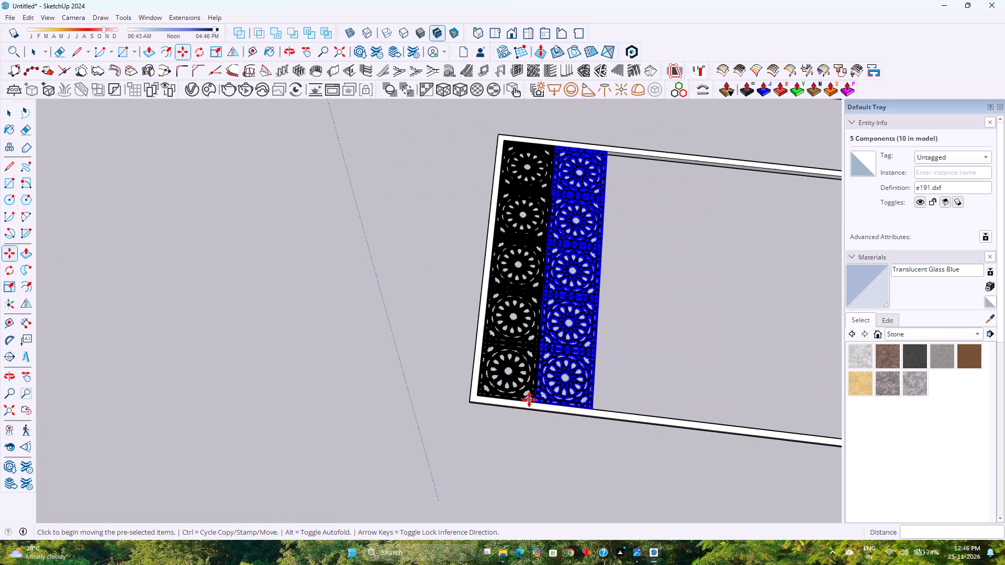
pyautogui.scroll(-11, 529, 400)
pyautogui.write('*10')
pyautogui.press('Return')
pyautogui.write('*11')
pyautogui.press('Return')
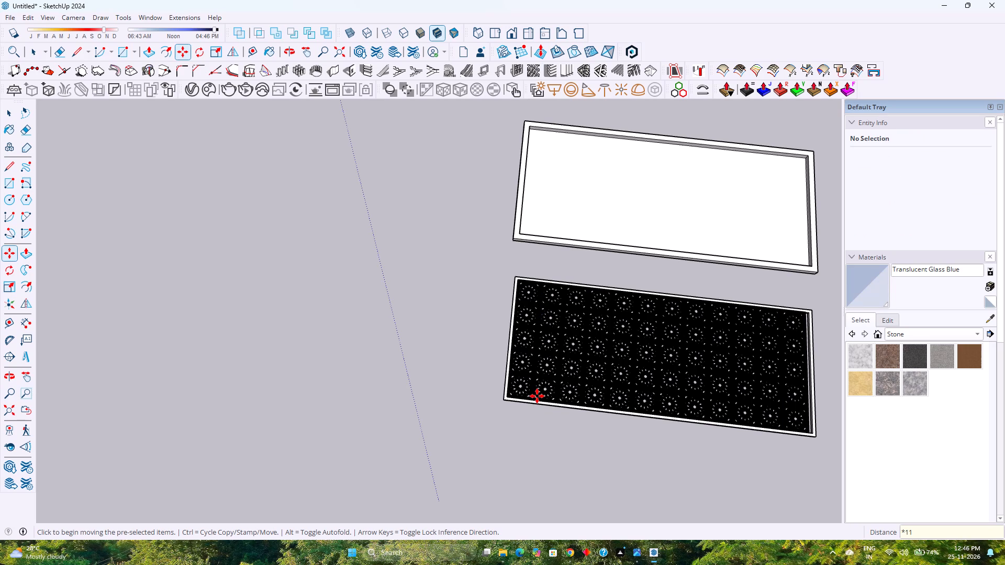
# Select every instance of the jaali component and stretch them along the green axis by about 1.01 to the frame's far inner edge.
pyautogui.press('space')
pyautogui.scroll(-4, 538, 395)
pyautogui.moveTo(616, 396); pyautogui.dragTo(621, 344, button='middle')
pyautogui.scroll(7, 766, 392)
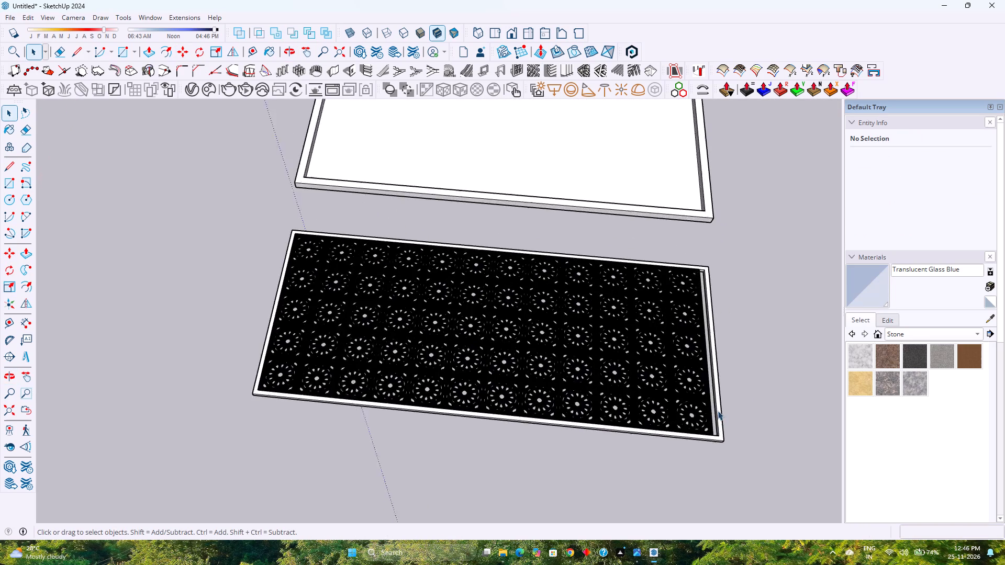
pyautogui.scroll(7, 718, 411)
pyautogui.click(665, 409)
pyautogui.rightClick(665, 409)
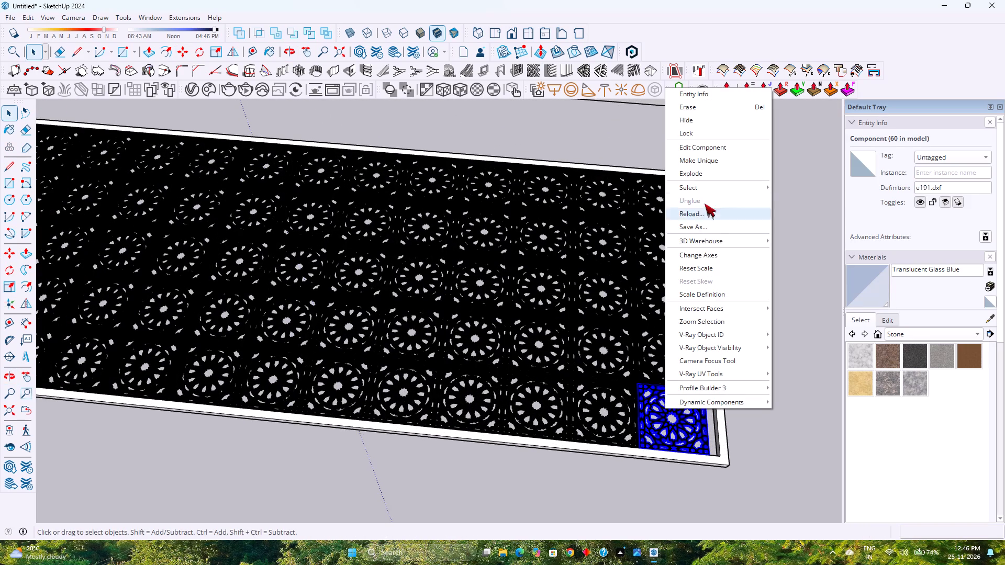
pyautogui.click(793, 206)
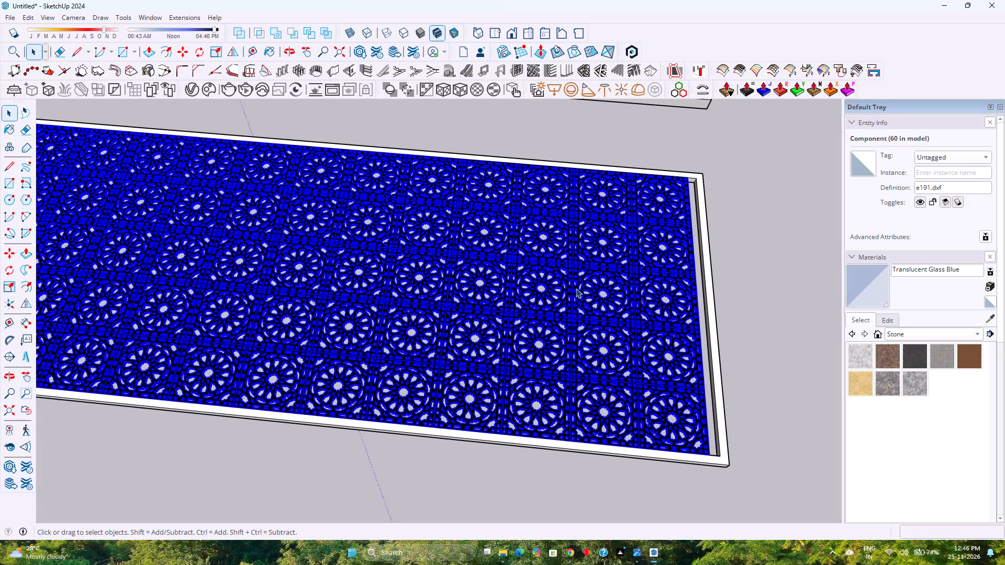
pyautogui.scroll(-3, 576, 288)
pyautogui.press('s')
pyautogui.scroll(1, 664, 306)
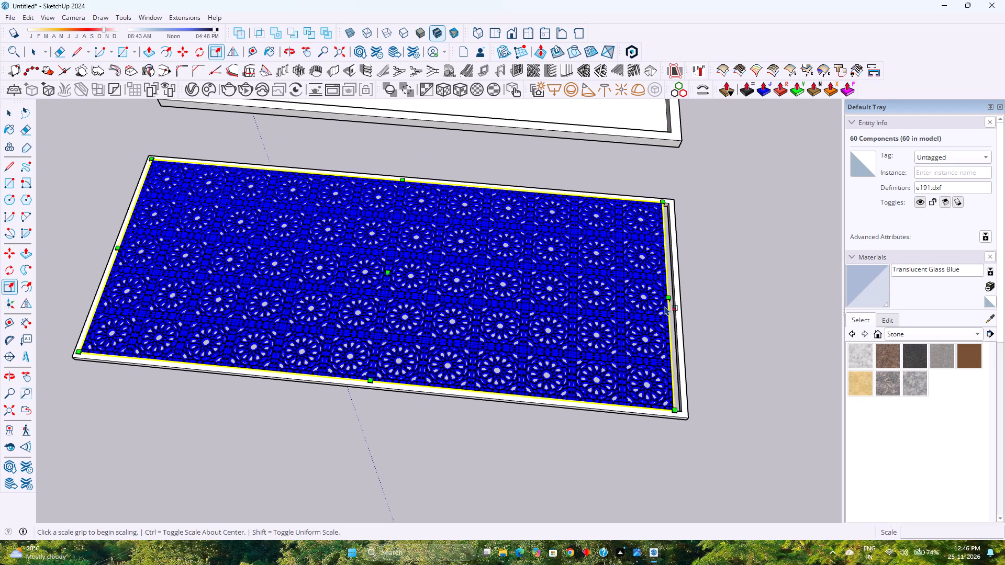
pyautogui.scroll(16, 665, 306)
pyautogui.moveTo(667, 298); pyautogui.dragTo(636, 268, button='middle')
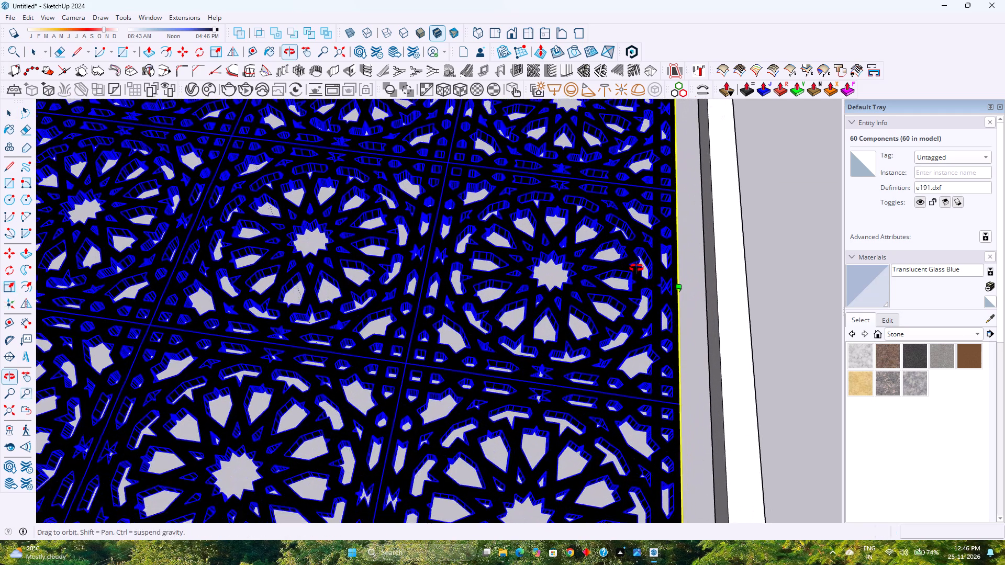
pyautogui.moveTo(636, 268); pyautogui.dragTo(609, 238, button='middle')
pyautogui.middleClick(609, 238)
pyautogui.scroll(5, 726, 345)
pyautogui.scroll(3, 674, 319)
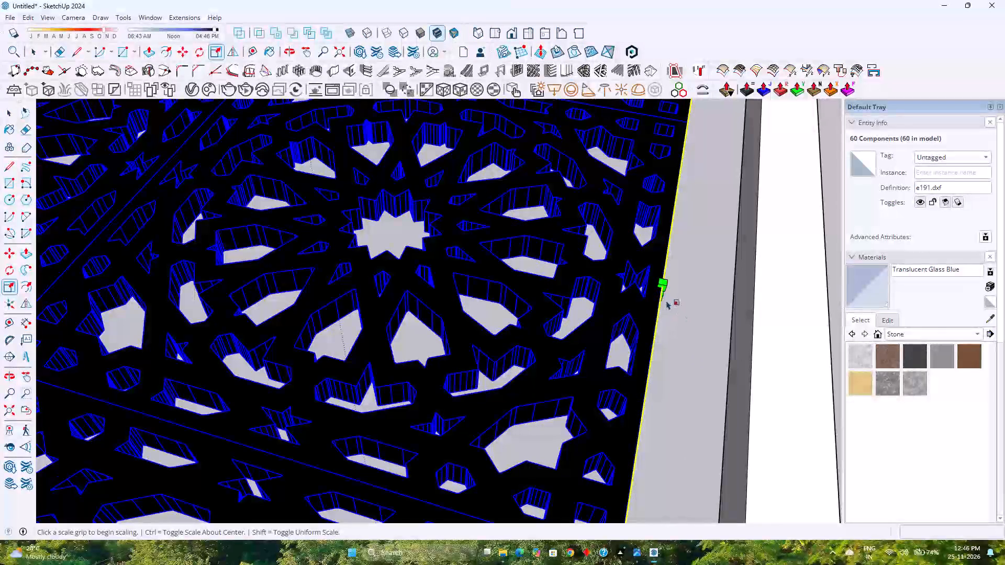
pyautogui.click(663, 299)
pyautogui.click(756, 293)
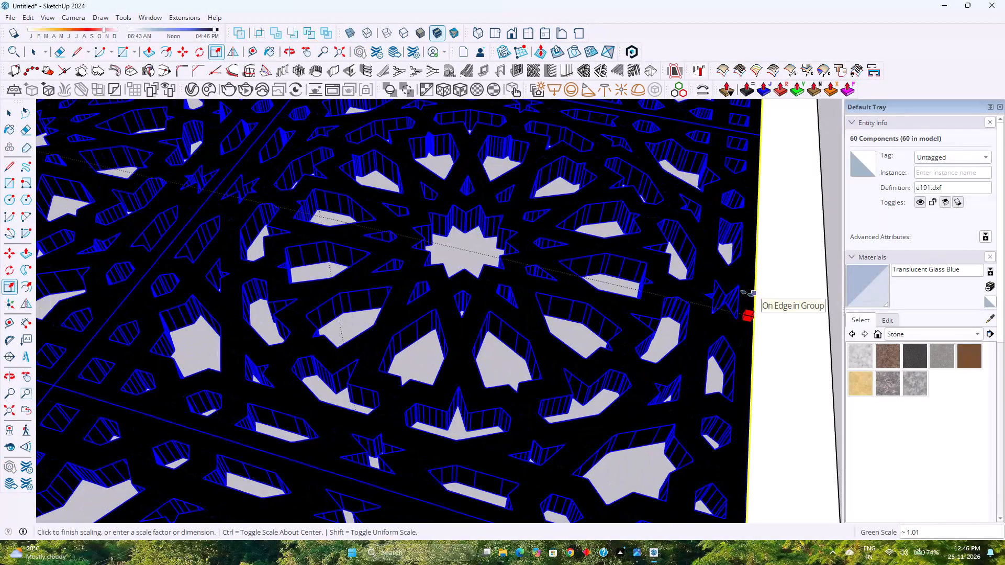
pyautogui.scroll(-20, 691, 257)
pyautogui.scroll(-11, 691, 257)
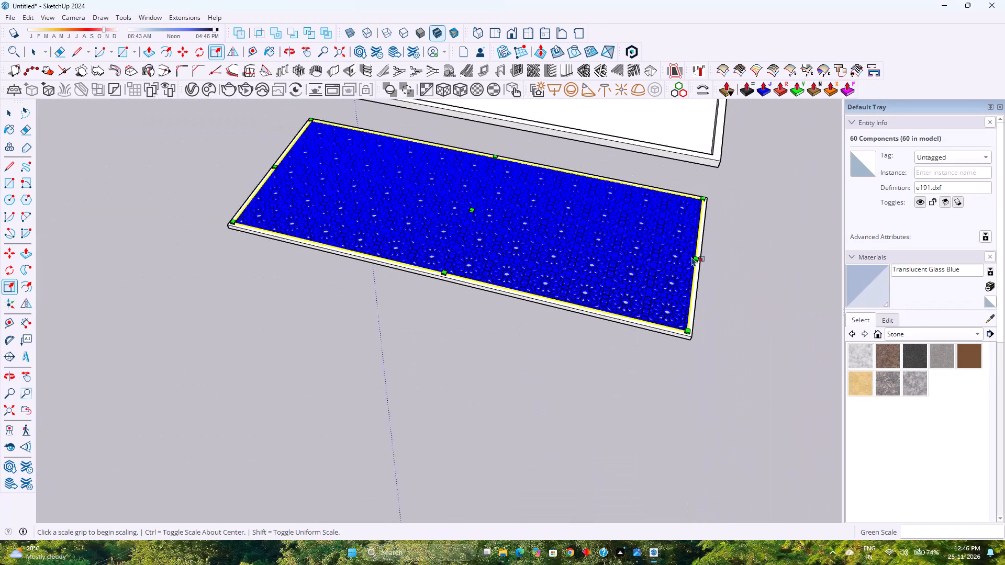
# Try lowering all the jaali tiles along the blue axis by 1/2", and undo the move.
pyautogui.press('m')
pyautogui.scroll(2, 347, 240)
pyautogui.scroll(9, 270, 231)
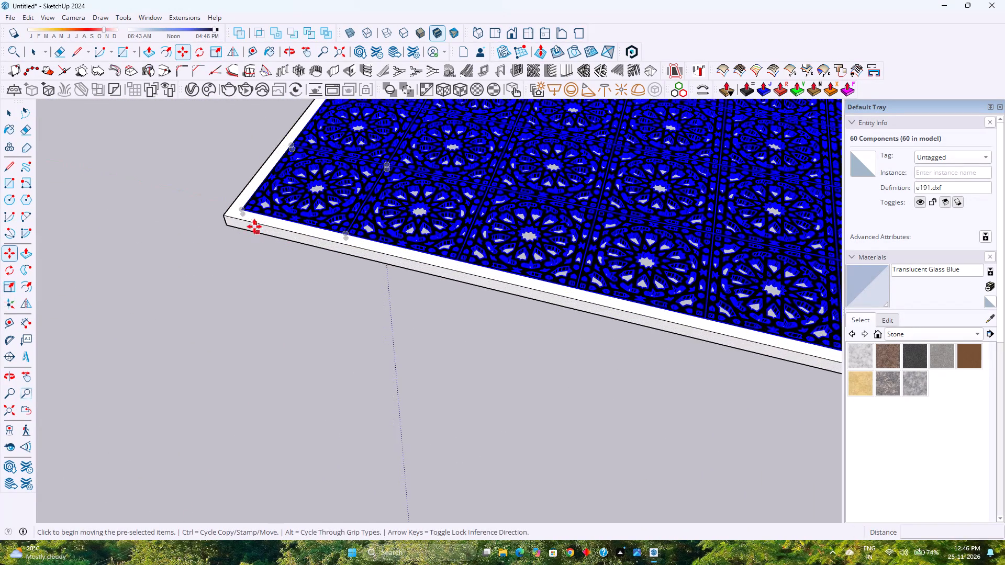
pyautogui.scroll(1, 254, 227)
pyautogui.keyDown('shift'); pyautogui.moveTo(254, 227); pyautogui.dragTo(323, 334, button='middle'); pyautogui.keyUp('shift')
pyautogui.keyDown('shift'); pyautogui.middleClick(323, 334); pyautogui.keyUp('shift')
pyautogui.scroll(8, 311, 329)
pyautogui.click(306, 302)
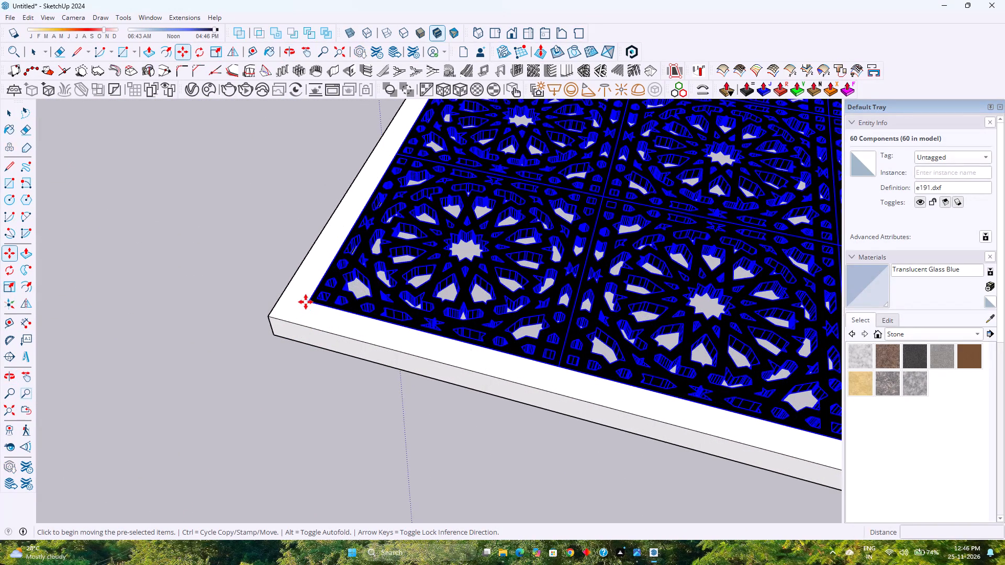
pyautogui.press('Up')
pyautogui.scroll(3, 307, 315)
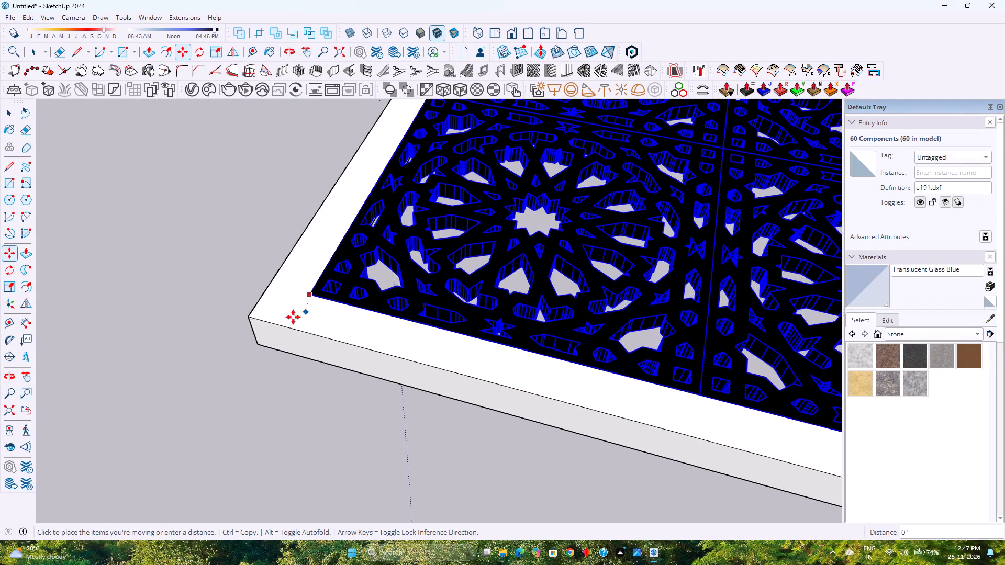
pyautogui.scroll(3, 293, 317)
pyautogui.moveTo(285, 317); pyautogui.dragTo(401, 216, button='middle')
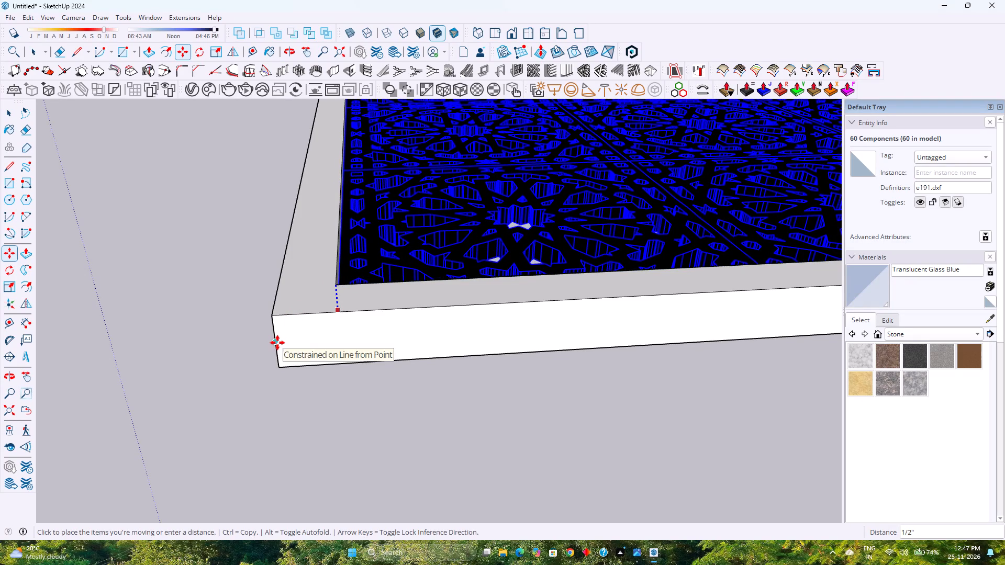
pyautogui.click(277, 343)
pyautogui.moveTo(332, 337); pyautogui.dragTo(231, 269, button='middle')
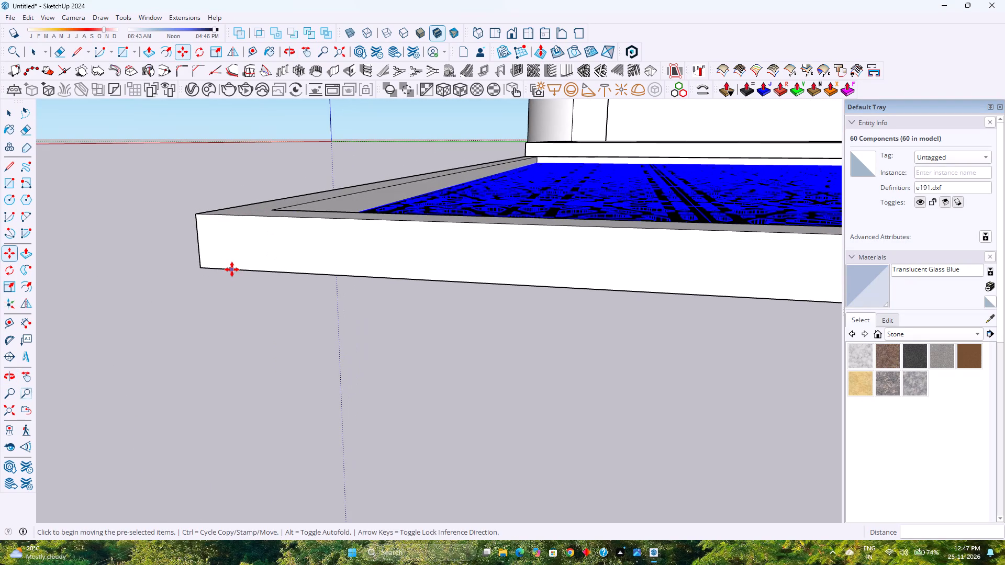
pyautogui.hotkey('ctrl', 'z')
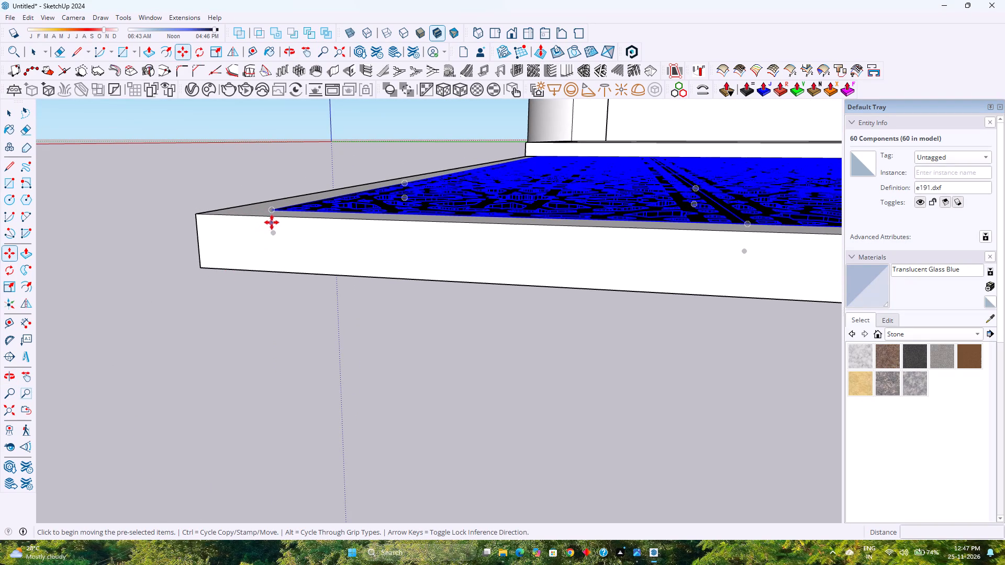
# Lower all the jaali tiles along the blue axis by about 1/4", centring them in the frame's thickness.
pyautogui.press('k')
pyautogui.scroll(7, 273, 222)
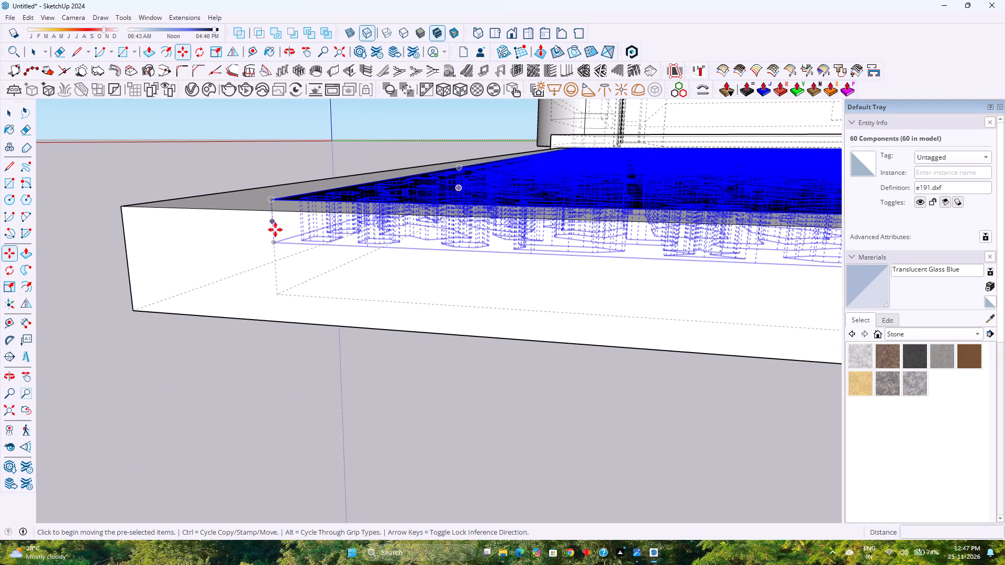
pyautogui.click(273, 220)
pyautogui.press('k')
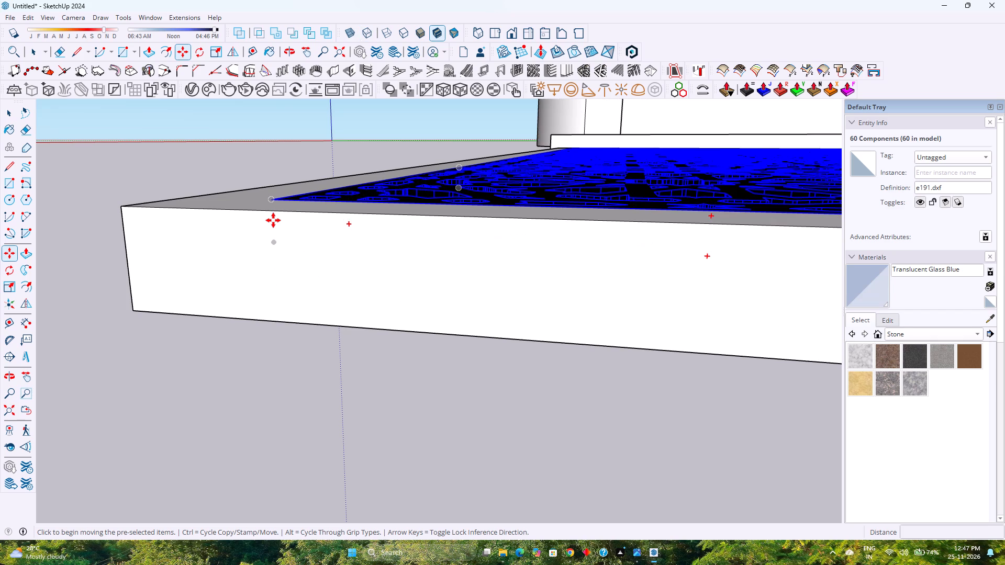
pyautogui.press('Up')
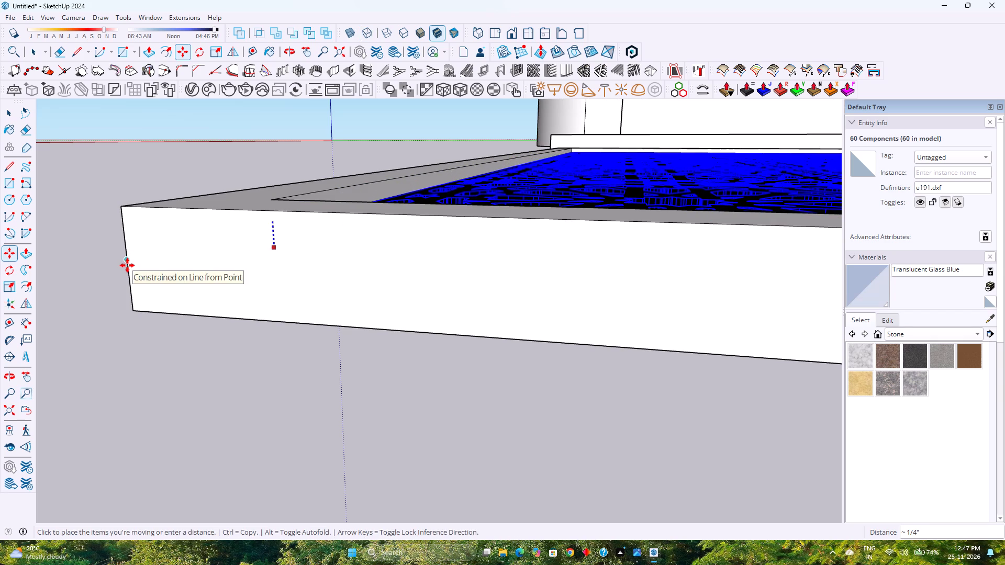
pyautogui.click(127, 265)
pyautogui.scroll(-5, 199, 252)
pyautogui.moveTo(201, 252); pyautogui.dragTo(415, 382, button='middle')
pyautogui.scroll(-8, 418, 380)
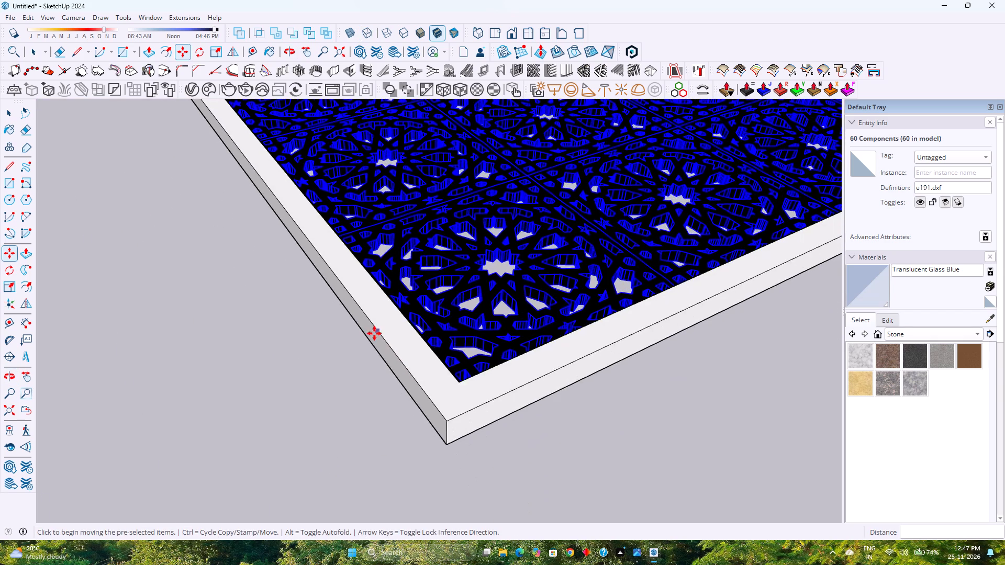
pyautogui.scroll(-7, 374, 333)
pyautogui.press('space')
pyautogui.scroll(-10, 374, 333)
pyautogui.scroll(1, 374, 333)
pyautogui.press('Escape')
pyautogui.scroll(-4, 381, 336)
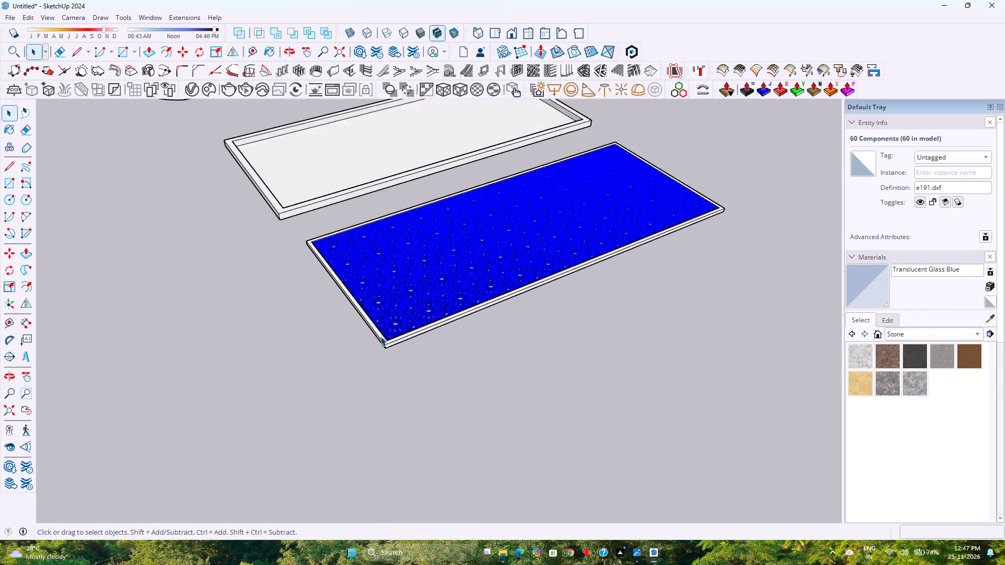
# Select all the jaali tiles inside the frame and make them one group.
pyautogui.moveTo(381, 336); pyautogui.dragTo(488, 447, button='middle')
pyautogui.scroll(-1, 523, 405)
pyautogui.click(534, 421)
pyautogui.moveTo(502, 396); pyautogui.dragTo(646, 510, button='middle')
pyautogui.scroll(-4, 544, 391)
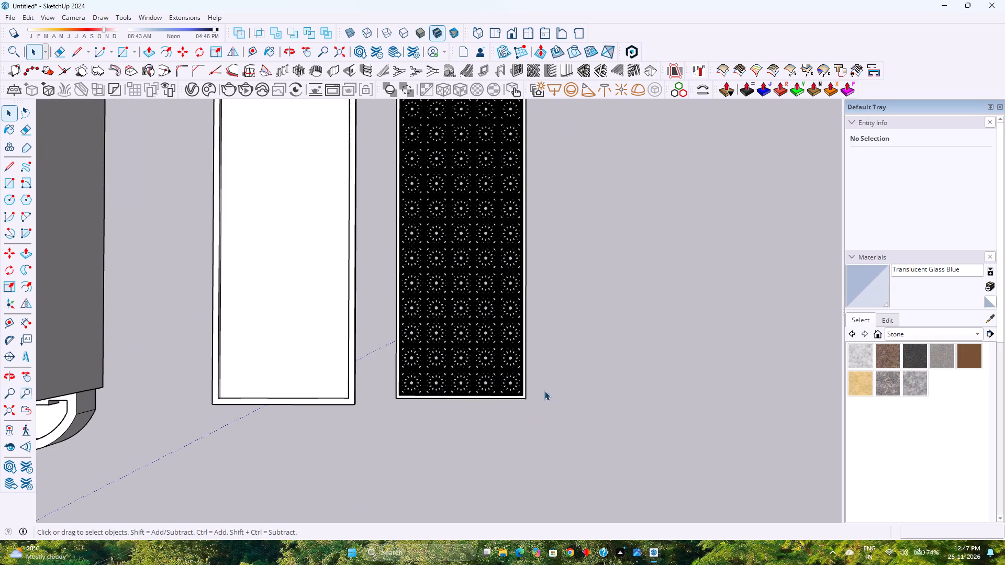
pyautogui.click(488, 391)
pyautogui.scroll(-6, 486, 390)
pyautogui.click(525, 415)
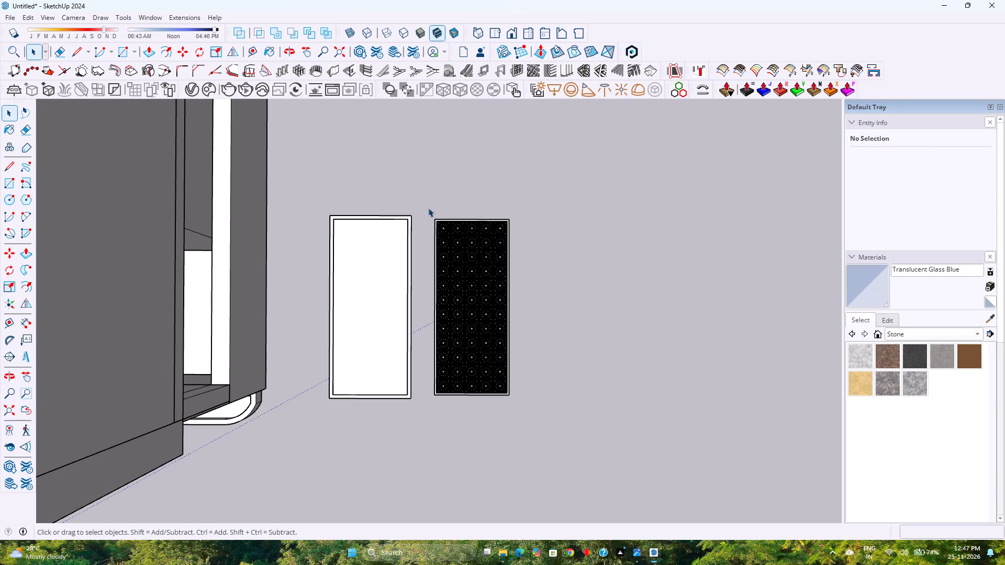
pyautogui.moveTo(428, 208); pyautogui.dragTo(588, 394)
pyautogui.moveTo(422, 198); pyautogui.dragTo(538, 402)
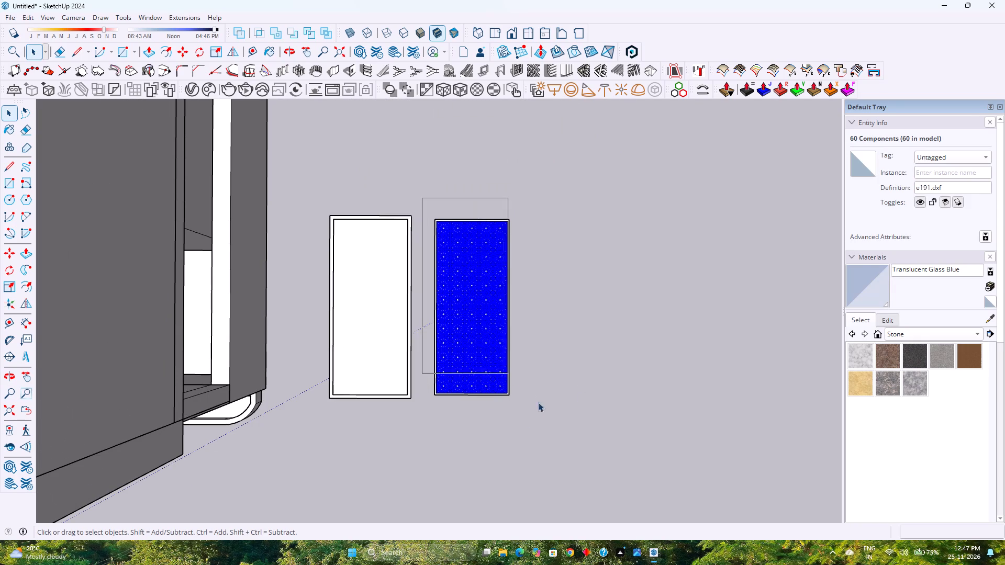
pyautogui.moveTo(538, 402); pyautogui.dragTo(575, 438)
pyautogui.scroll(6, 495, 379)
pyautogui.rightClick(470, 354)
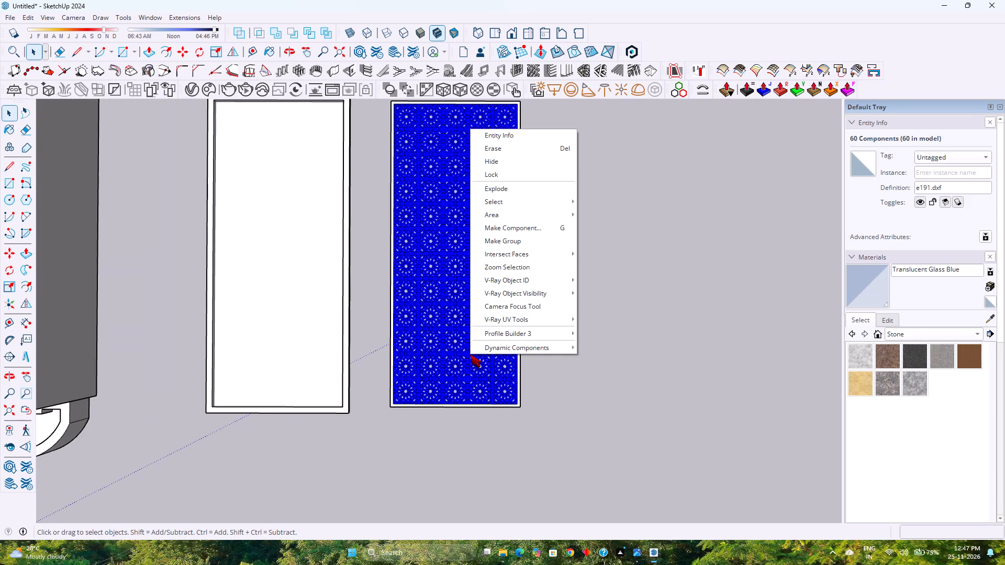
pyautogui.click(507, 242)
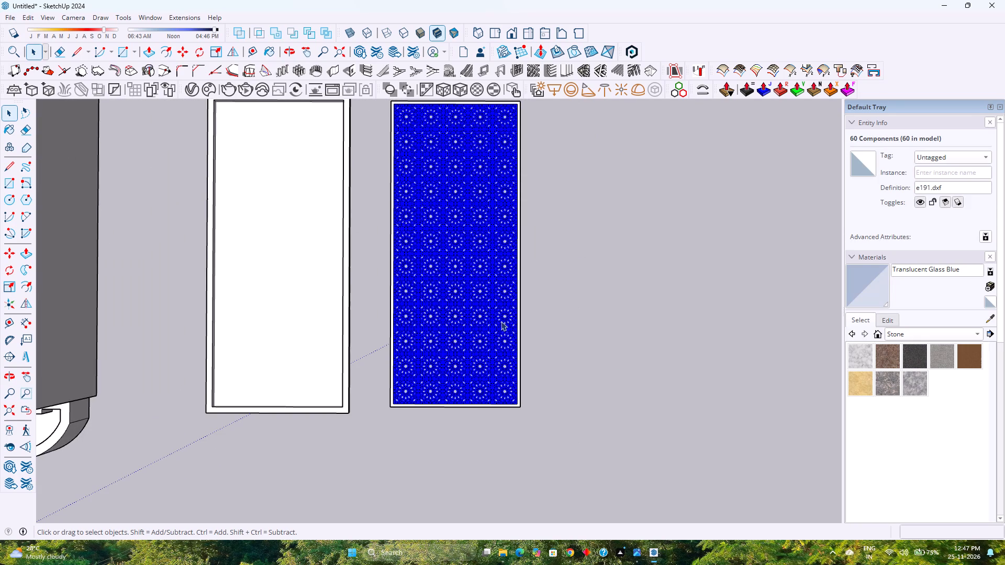
# Cut the jaali group and paste it inside the smaller frame's own group, placed at the frame's inner corner.
pyautogui.scroll(8, 525, 409)
pyautogui.click(519, 406)
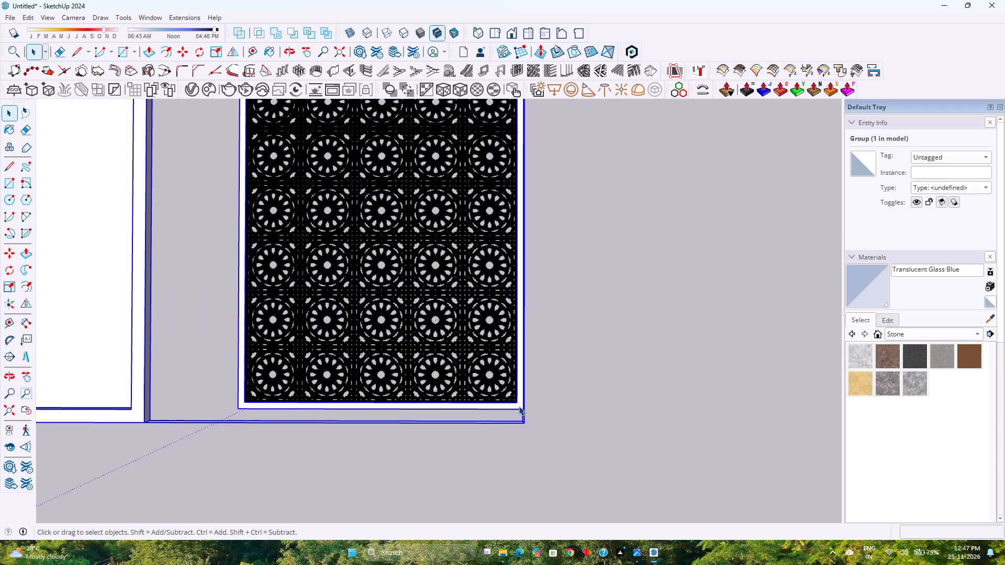
pyautogui.click(450, 360)
pyautogui.hotkey('ctrl', 'x')
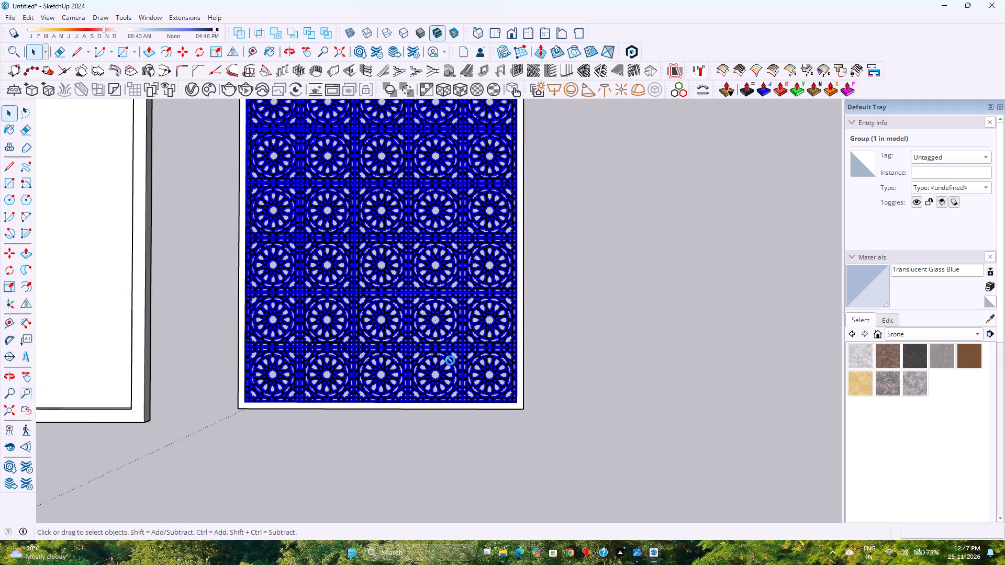
pyautogui.doubleClick(466, 404)
pyautogui.scroll(2, 464, 408)
pyautogui.click(463, 404)
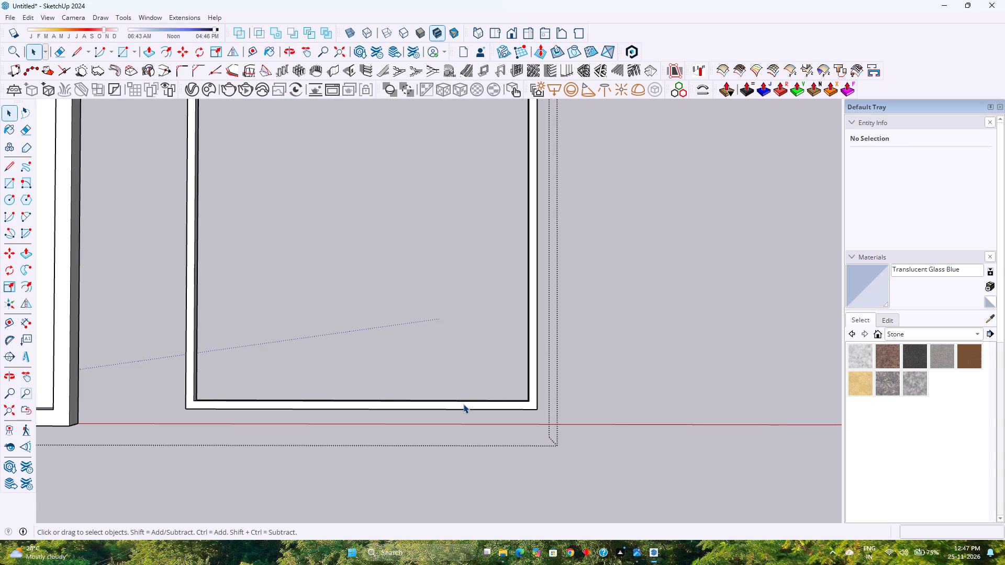
pyautogui.click(463, 404)
pyautogui.hotkey('ctrl', 'v')
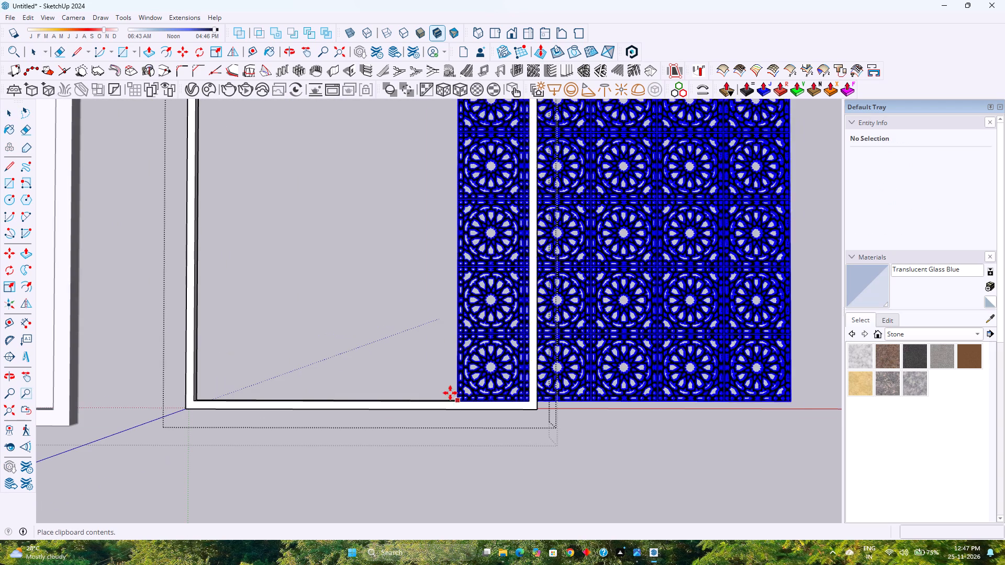
pyautogui.scroll(2, 195, 402)
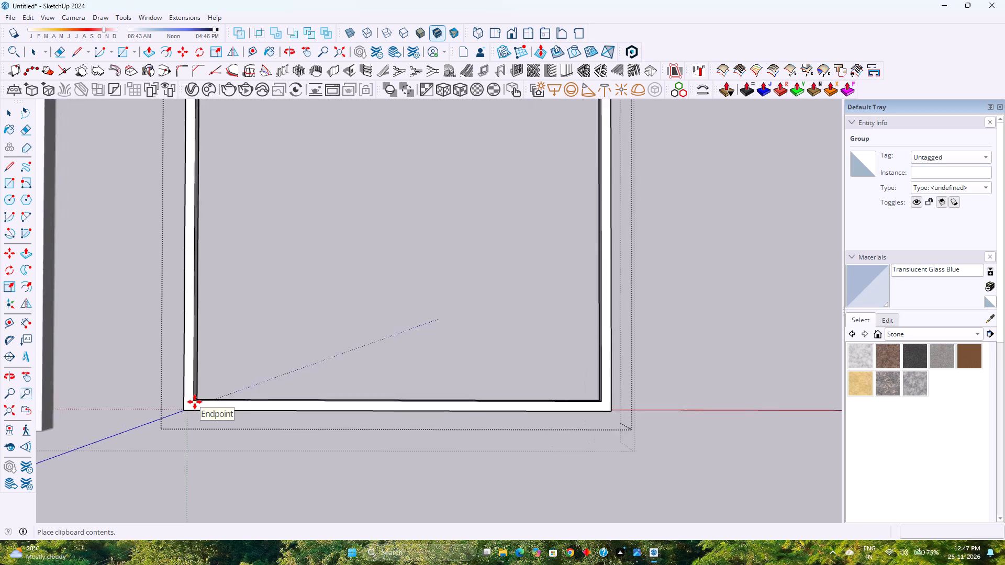
pyautogui.scroll(3, 195, 402)
pyautogui.click(193, 400)
# Lower the pasted jaali group about 1" along the blue axis to the midpoint of the frame's thickness.
pyautogui.scroll(6, 196, 398)
pyautogui.moveTo(217, 406); pyautogui.dragTo(204, 402, button='middle')
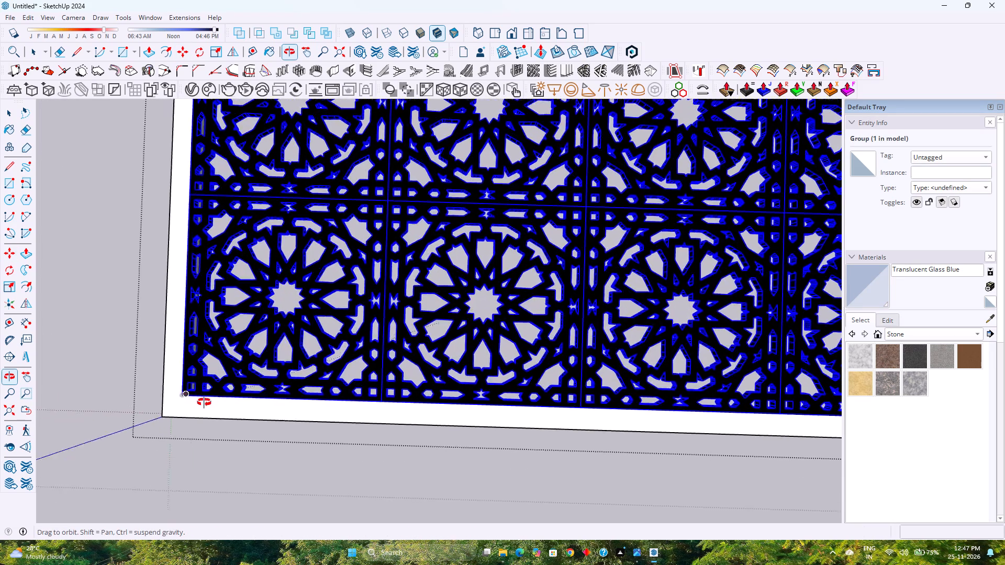
pyautogui.moveTo(204, 402); pyautogui.dragTo(105, 301, button='middle')
pyautogui.scroll(1, 239, 367)
pyautogui.moveTo(239, 367); pyautogui.dragTo(199, 211, button='middle')
pyautogui.scroll(2, 222, 341)
pyautogui.scroll(3, 182, 309)
pyautogui.moveTo(182, 308); pyautogui.dragTo(393, 221, button='middle')
pyautogui.moveTo(129, 384); pyautogui.dragTo(177, 326, button='middle')
pyautogui.scroll(7, 132, 382)
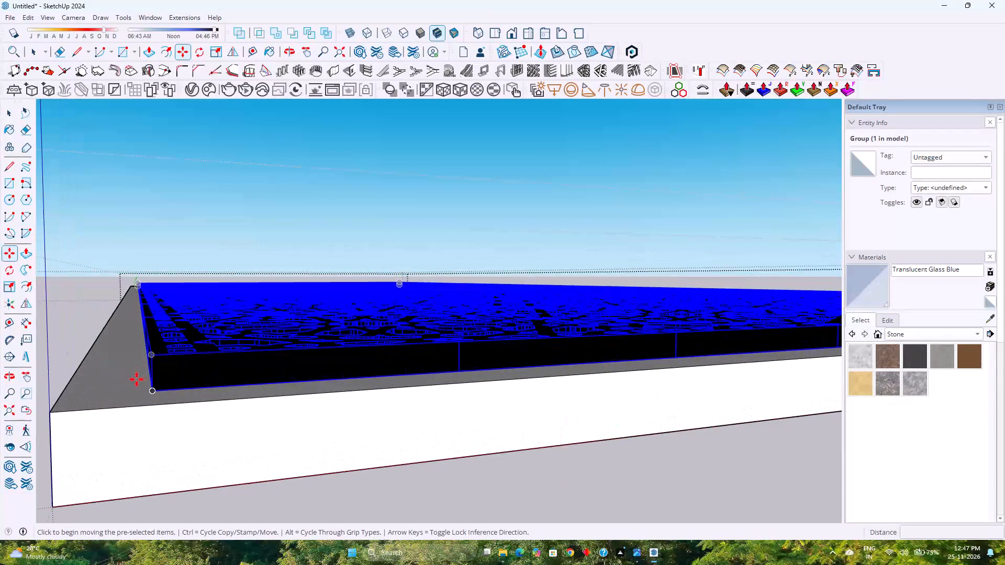
pyautogui.click(154, 370)
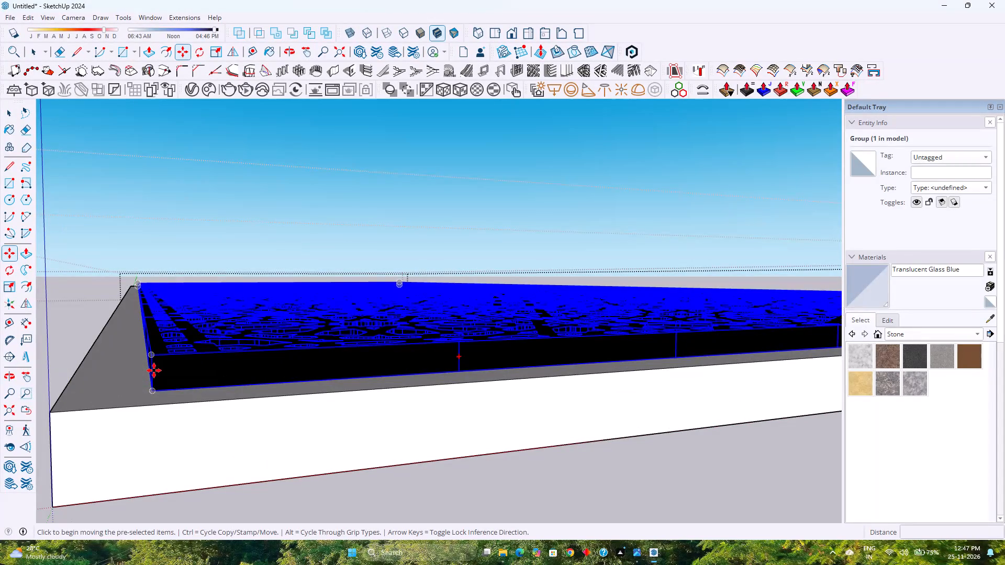
pyautogui.press('Up')
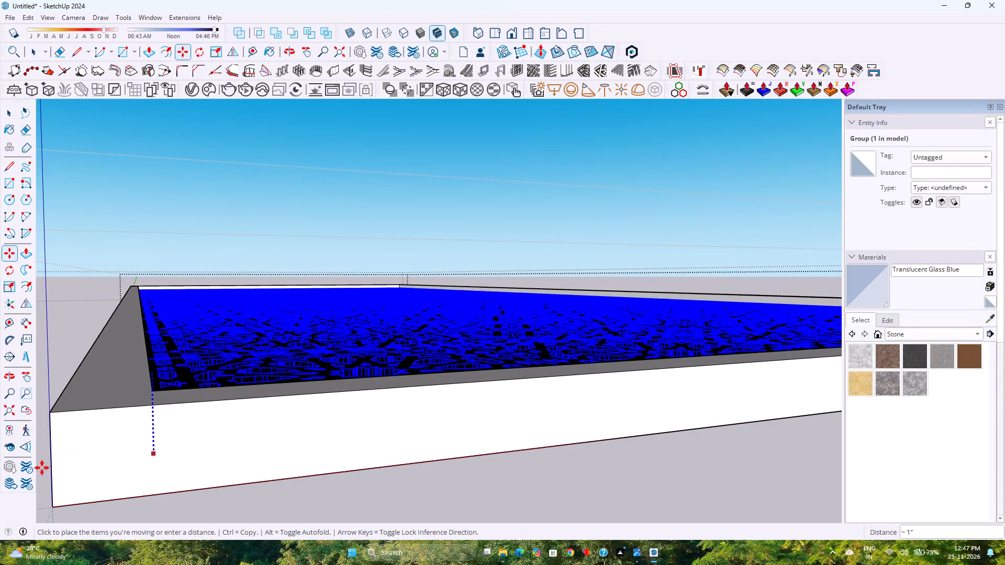
pyautogui.click(52, 464)
pyautogui.scroll(-11, 153, 433)
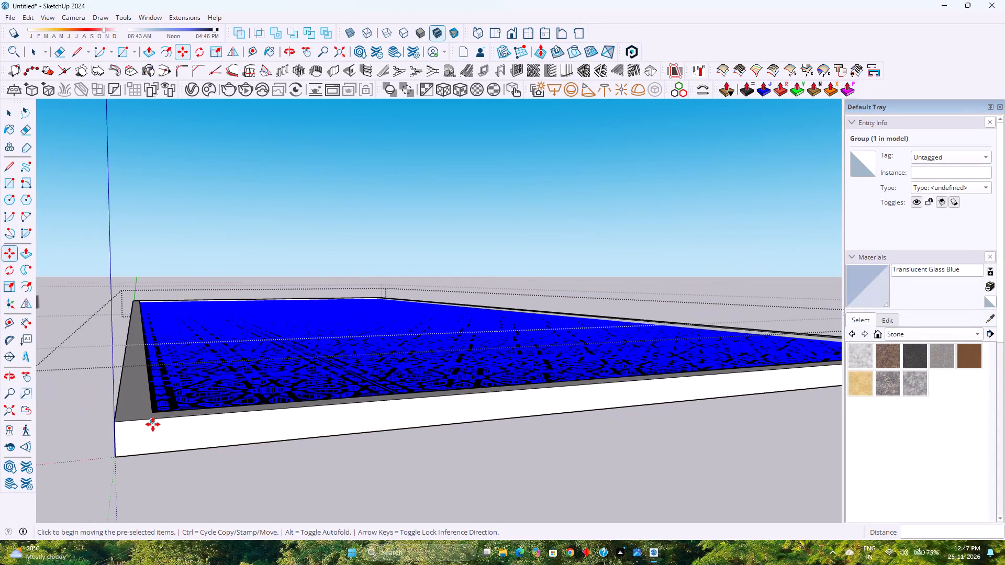
pyautogui.press('space')
# Leave the smaller frame's group and delete the face that fills the larger empty frame.
pyautogui.scroll(-3, 356, 472)
pyautogui.click(448, 511)
pyautogui.scroll(-11, 409, 410)
pyautogui.moveTo(408, 373); pyautogui.dragTo(381, 457, button='middle')
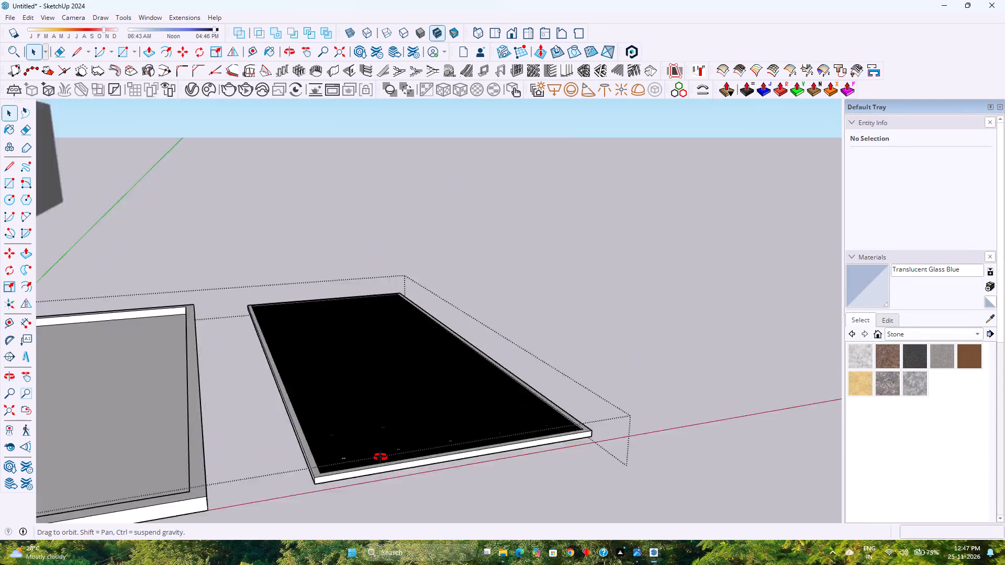
pyautogui.moveTo(381, 457); pyautogui.dragTo(371, 485, button='middle')
pyautogui.scroll(-8, 370, 436)
pyautogui.moveTo(356, 478); pyautogui.dragTo(355, 514, button='middle')
pyautogui.click(344, 485)
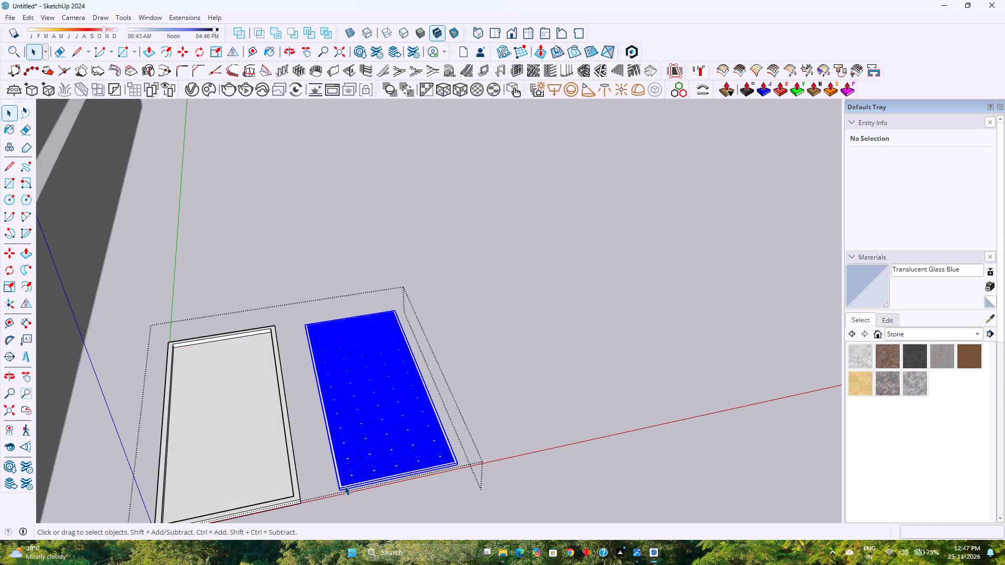
pyautogui.scroll(4, 343, 488)
pyautogui.press('m')
pyautogui.scroll(-1, 395, 474)
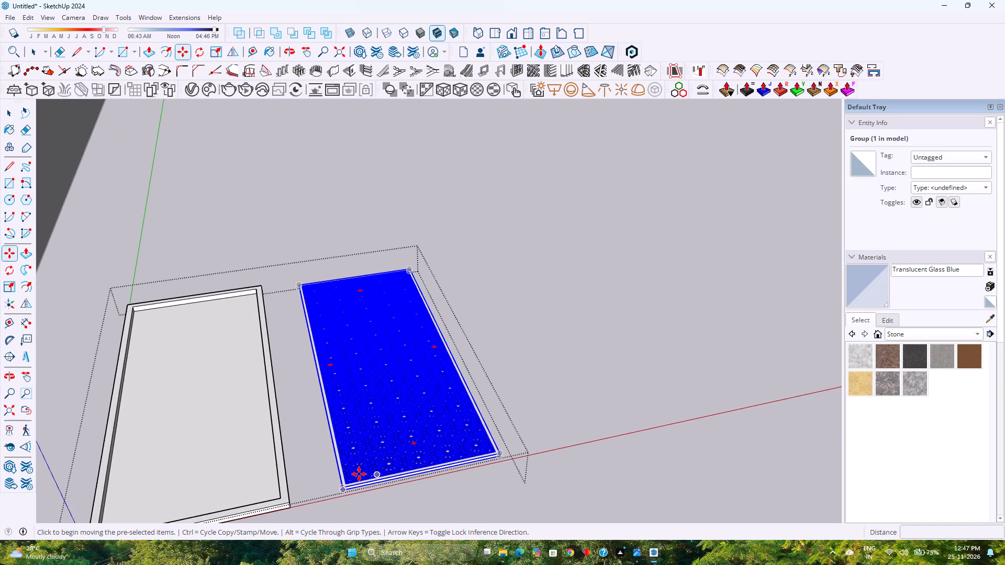
pyautogui.press('space')
pyautogui.click(204, 404)
pyautogui.press('Delete')
# Move the framed jaali panel from its outer corner to the inner corner of the larger open frame.
pyautogui.scroll(-2, 209, 404)
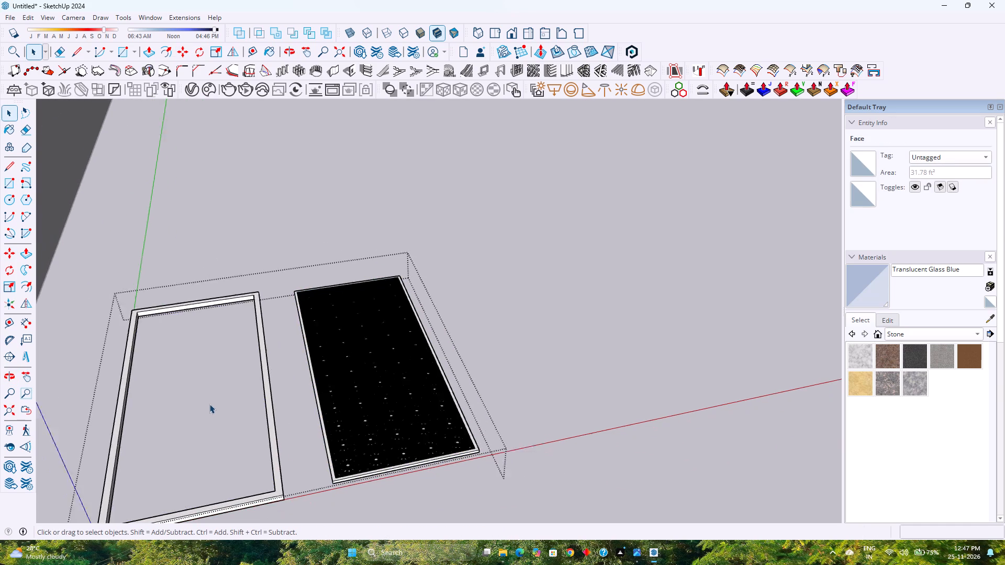
pyautogui.scroll(-2, 209, 404)
pyautogui.moveTo(205, 415); pyautogui.dragTo(147, 340, button='middle')
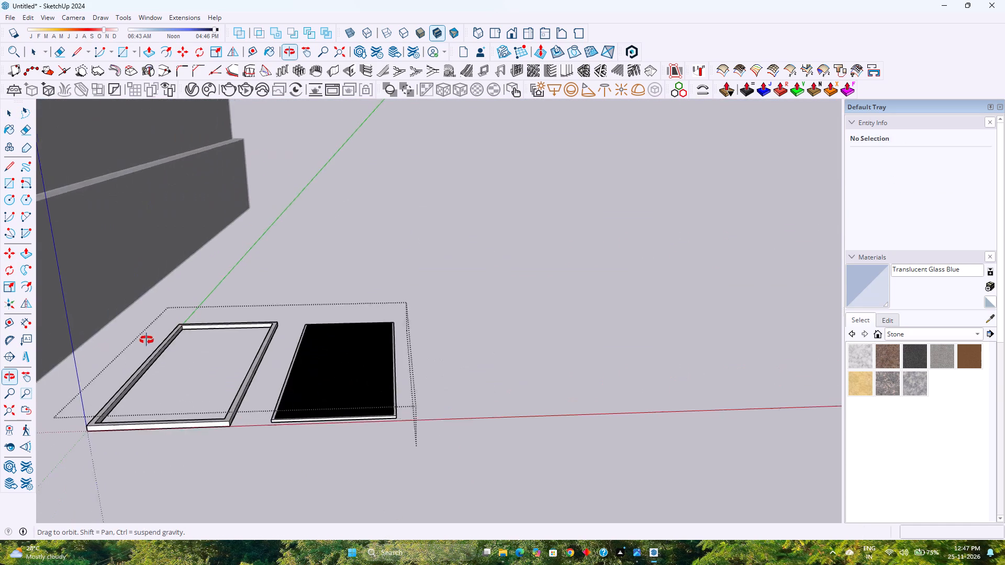
pyautogui.moveTo(147, 340); pyautogui.dragTo(146, 341, button='middle')
pyautogui.scroll(1, 150, 342)
pyautogui.scroll(-4, 233, 366)
pyautogui.keyDown('shift'); pyautogui.moveTo(233, 375); pyautogui.dragTo(392, 269, button='middle'); pyautogui.keyUp('shift')
pyautogui.moveTo(407, 268); pyautogui.dragTo(387, 518, button='middle')
pyautogui.scroll(3, 440, 419)
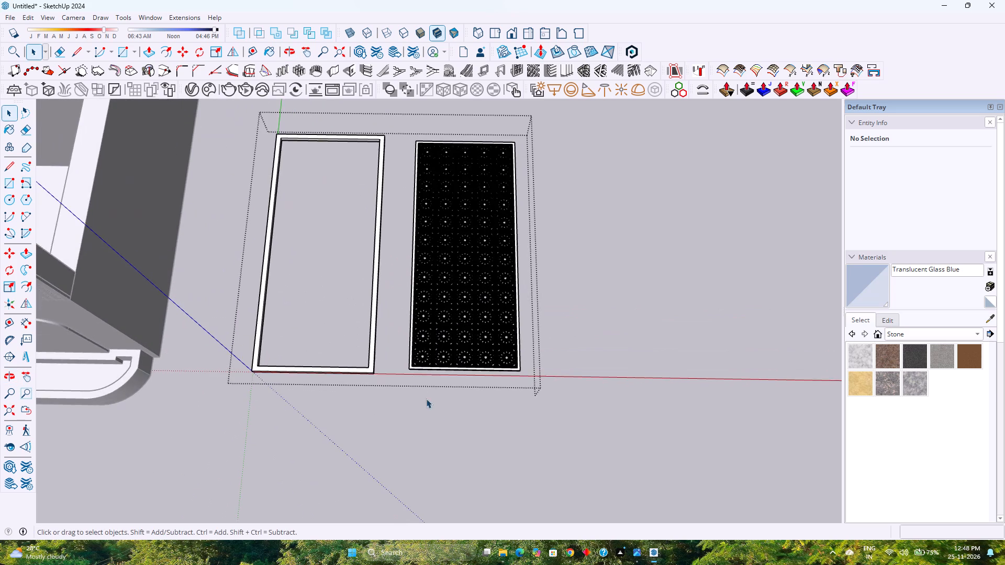
pyautogui.keyDown('shift'); pyautogui.moveTo(410, 381); pyautogui.dragTo(412, 442, button='middle'); pyautogui.keyUp('shift')
pyautogui.scroll(3, 420, 442)
pyautogui.moveTo(420, 443); pyautogui.dragTo(424, 500, button='middle')
pyautogui.click(459, 423)
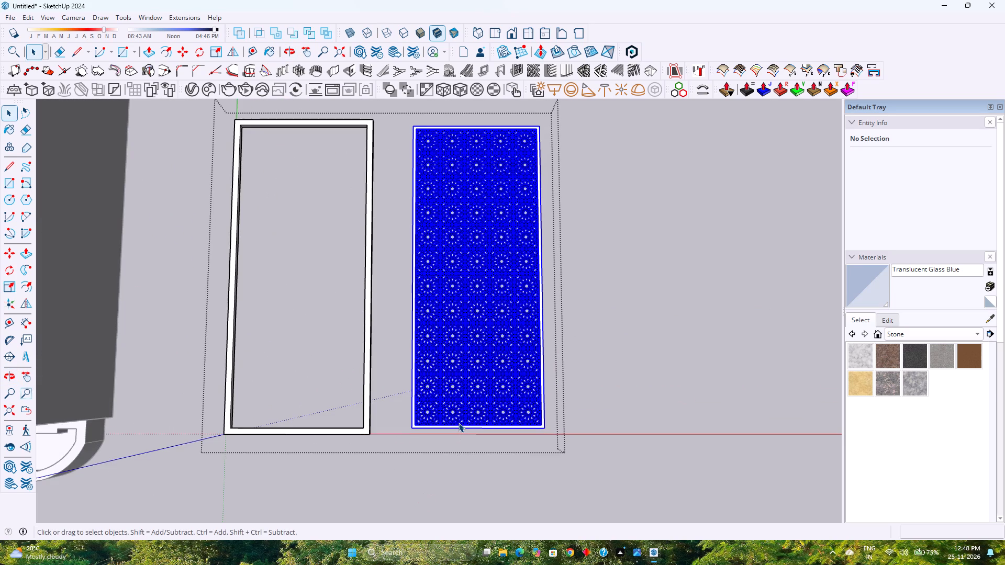
pyautogui.press('m')
pyautogui.click(543, 430)
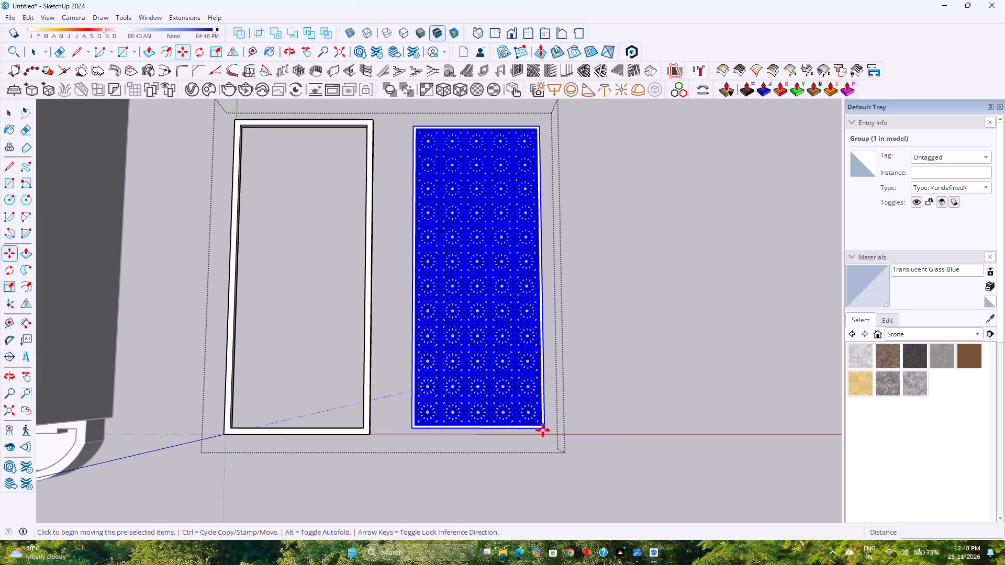
pyautogui.click(361, 425)
# Lower the framed jaali panel 1/2" along the blue axis within the larger frame, and leave the enclosing group.
pyautogui.scroll(4, 361, 427)
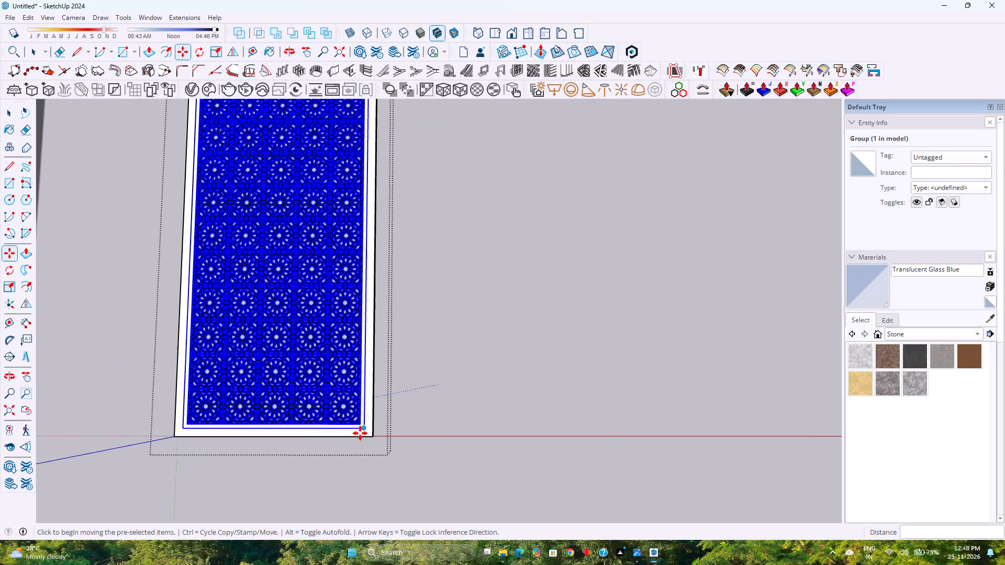
pyautogui.scroll(5, 360, 433)
pyautogui.moveTo(360, 434); pyautogui.dragTo(202, 196, button='middle')
pyautogui.scroll(3, 81, 243)
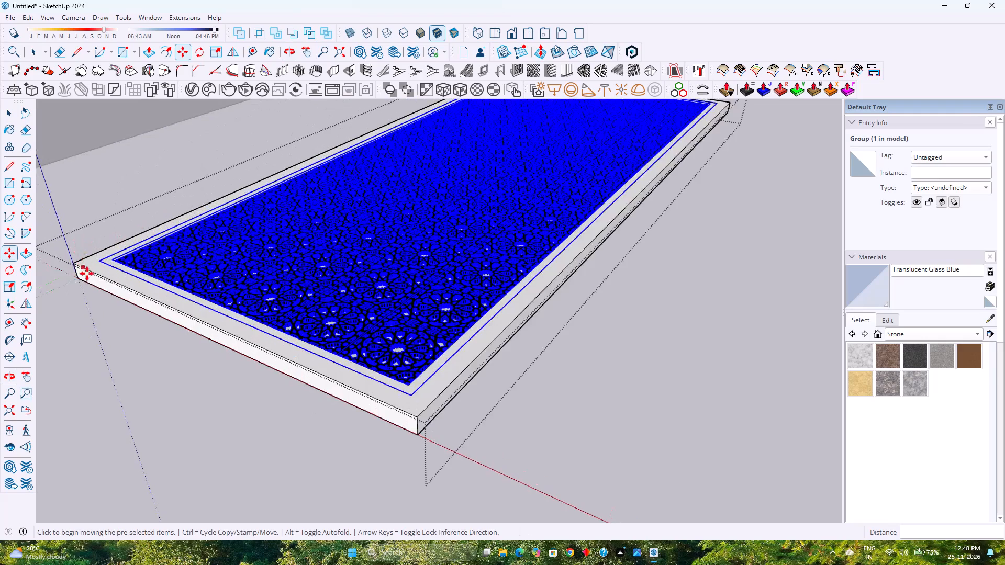
pyautogui.scroll(6, 87, 274)
pyautogui.moveTo(91, 275); pyautogui.dragTo(232, 203, button='middle')
pyautogui.keyDown('shift'); pyautogui.moveTo(118, 314); pyautogui.dragTo(273, 274, button='middle'); pyautogui.keyUp('shift')
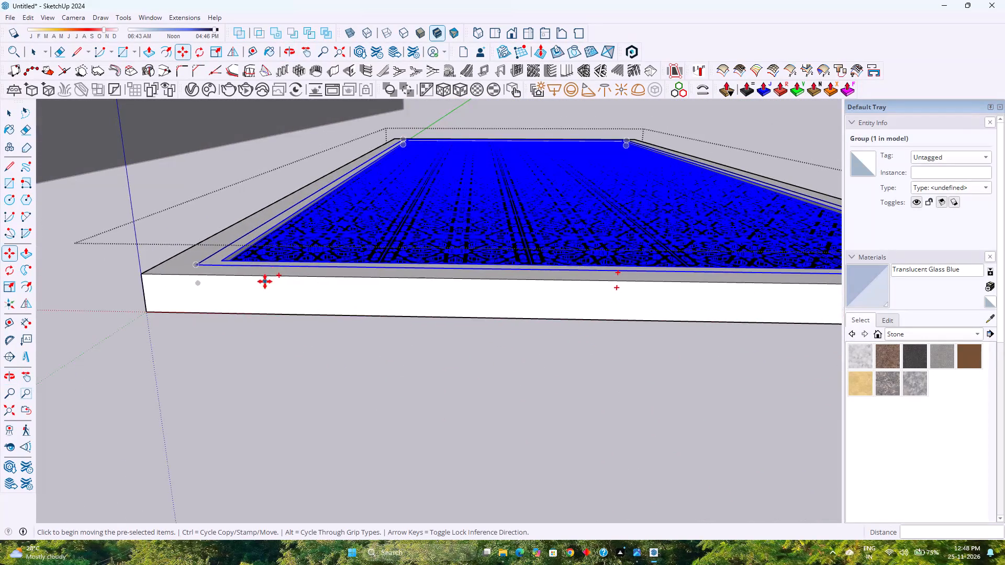
pyautogui.press('k')
pyautogui.scroll(3, 111, 296)
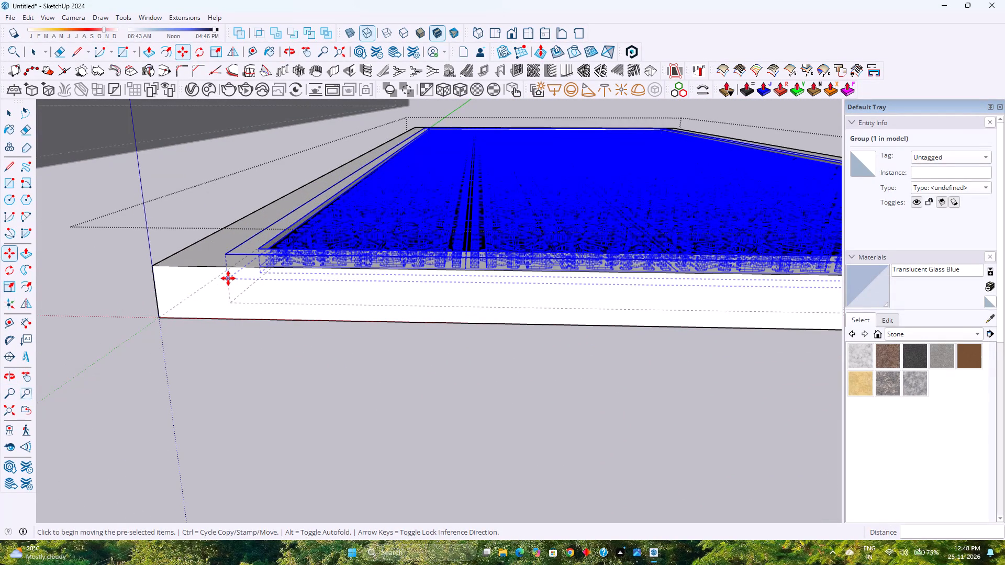
pyautogui.click(228, 278)
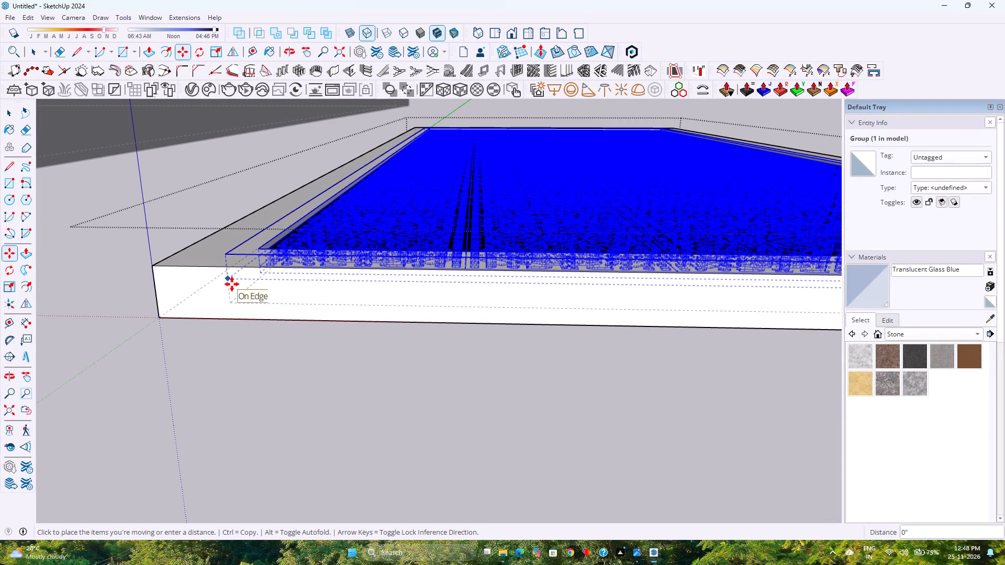
pyautogui.press('Escape')
pyautogui.click(229, 269)
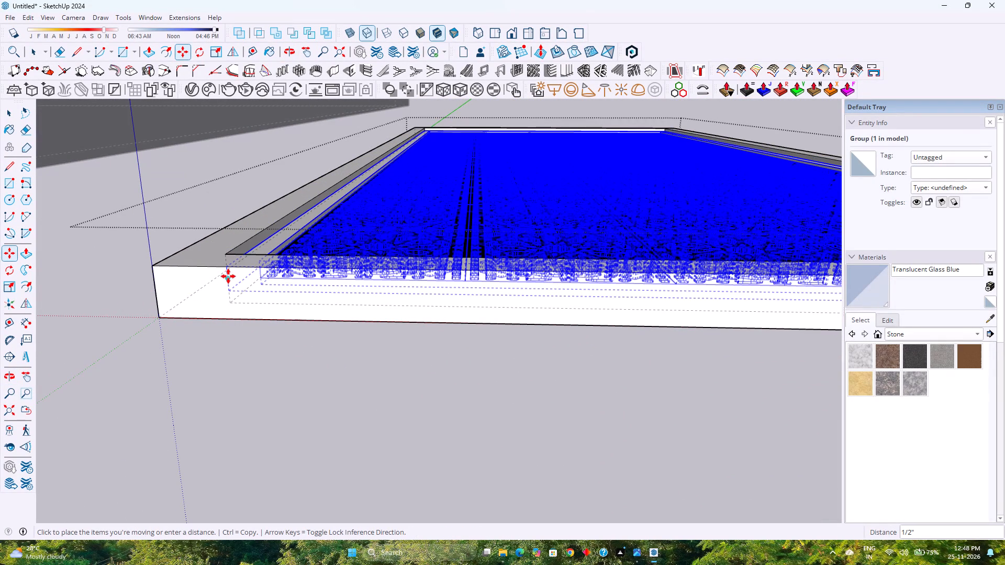
pyautogui.click(228, 277)
pyautogui.scroll(-4, 243, 314)
pyautogui.press('k')
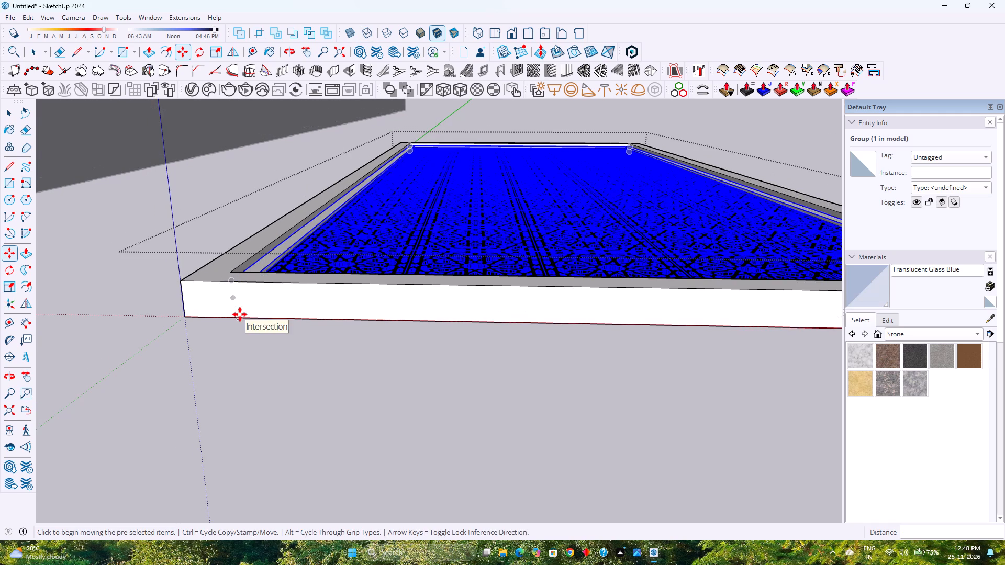
pyautogui.press('space')
pyautogui.scroll(-5, 238, 304)
pyautogui.moveTo(252, 286); pyautogui.dragTo(248, 420, button='middle')
pyautogui.scroll(-10, 262, 370)
pyautogui.click(260, 388)
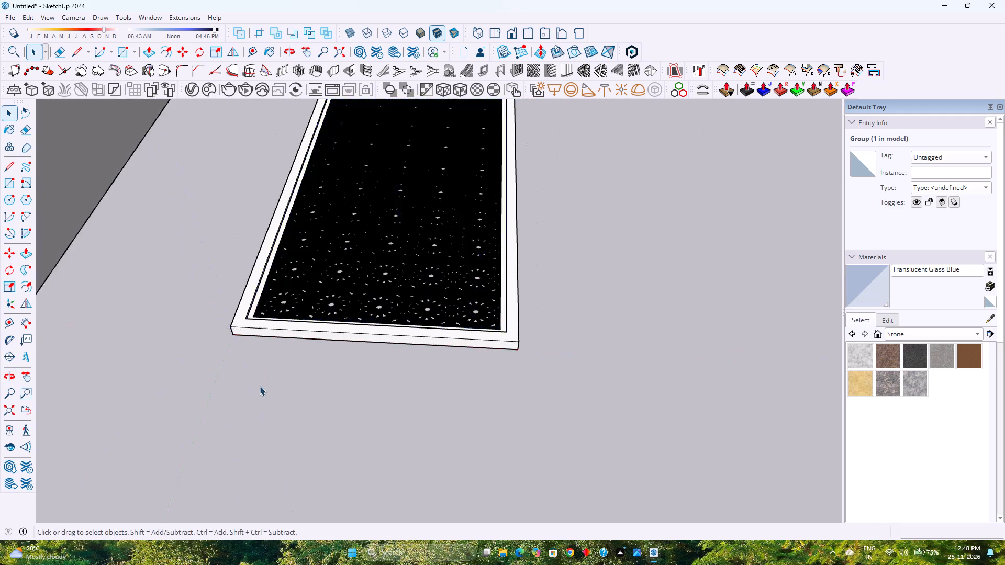
# Select the framed jaali panel lying beside the building for rotation.
pyautogui.scroll(-1, 264, 363)
pyautogui.moveTo(264, 362); pyautogui.dragTo(283, 471, button='middle')
pyautogui.scroll(-14, 292, 405)
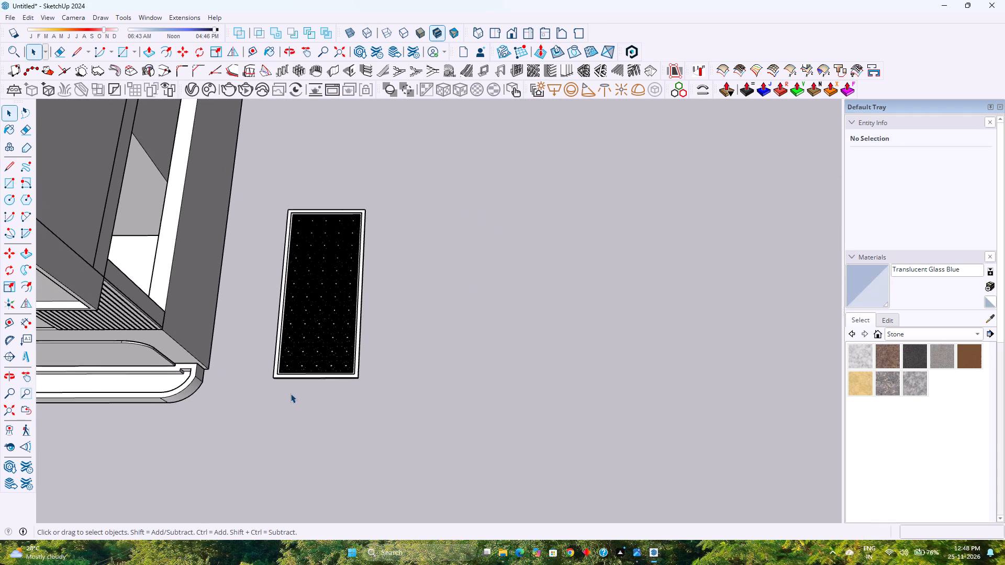
pyautogui.moveTo(289, 393); pyautogui.dragTo(302, 325, button='middle')
pyautogui.scroll(-8, 315, 313)
pyautogui.click(313, 314)
pyautogui.scroll(4, 313, 314)
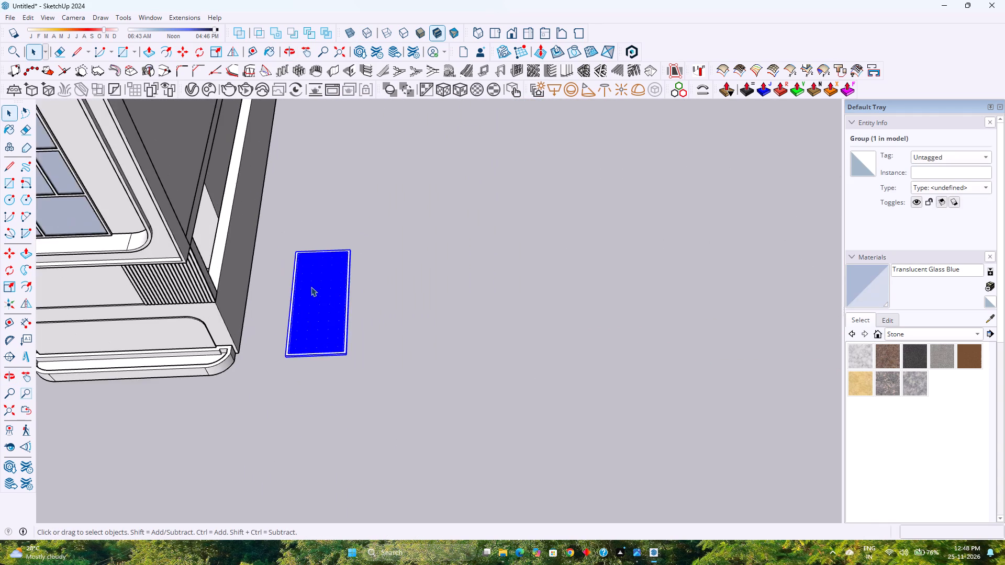
pyautogui.click(205, 53)
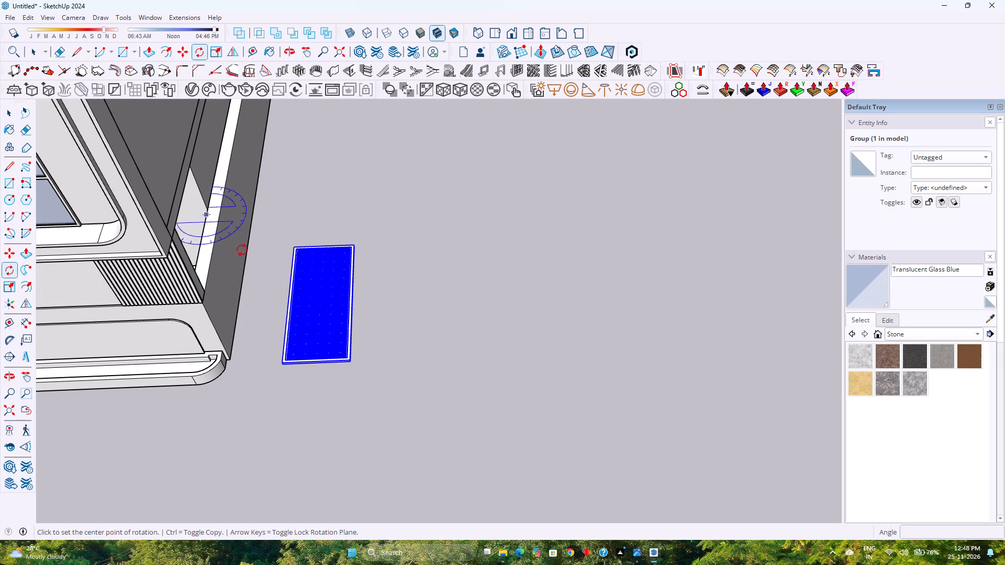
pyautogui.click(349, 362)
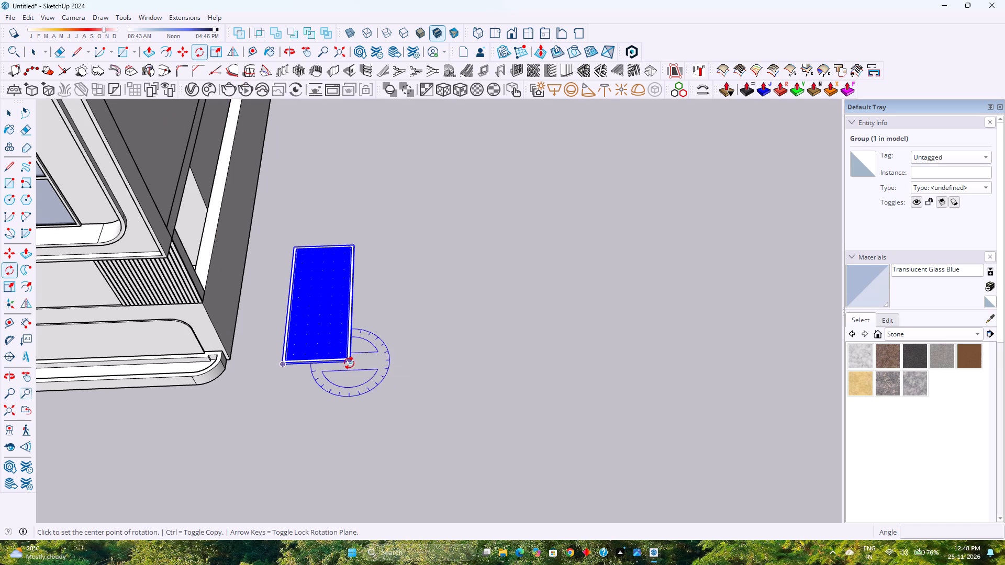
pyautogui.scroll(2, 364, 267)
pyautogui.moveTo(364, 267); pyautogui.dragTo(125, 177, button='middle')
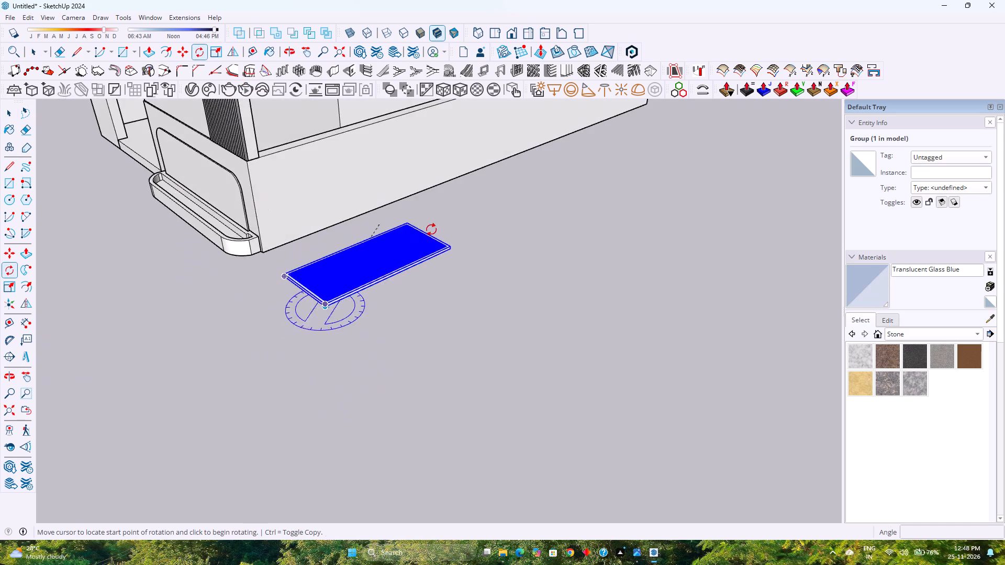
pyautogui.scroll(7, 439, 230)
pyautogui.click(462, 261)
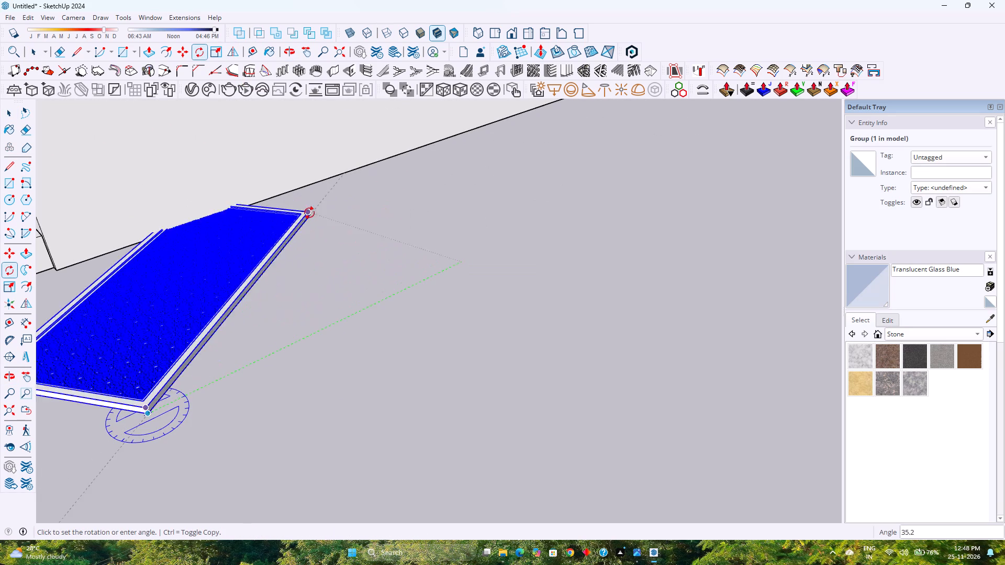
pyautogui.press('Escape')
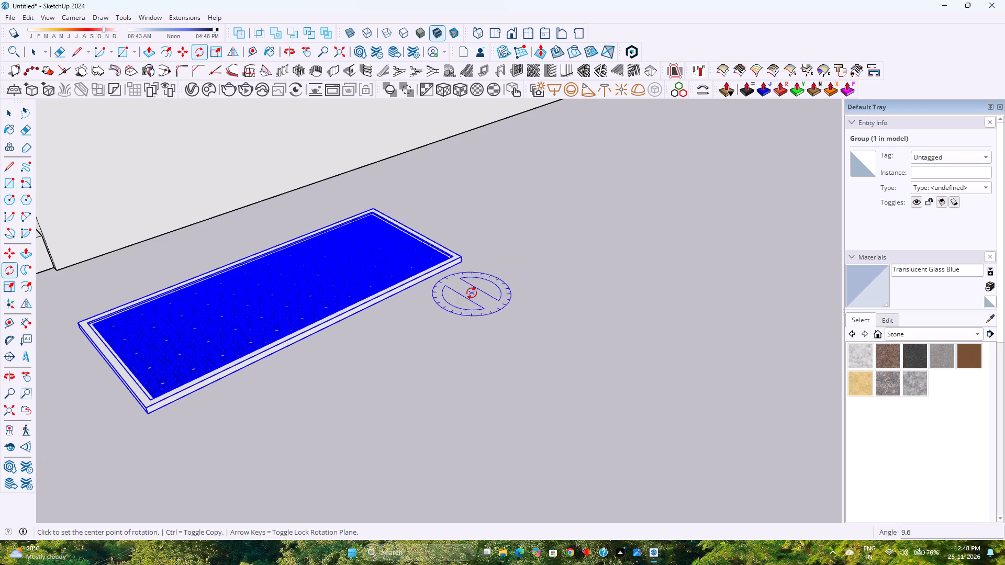
# Rotate the framed jaali panel 90° about the red axis from its lower outer corner so it stands upright.
pyautogui.press('Right')
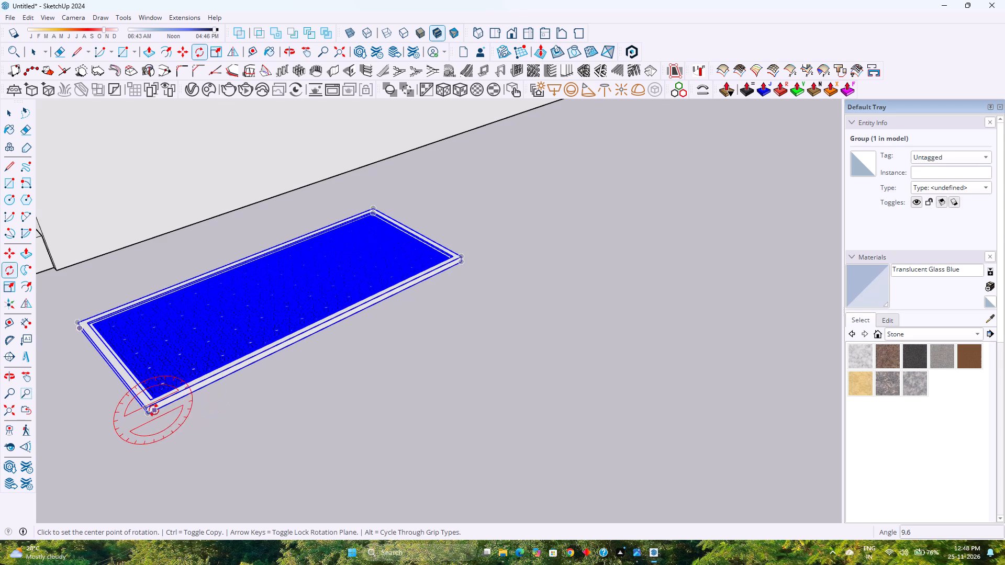
pyautogui.click(150, 414)
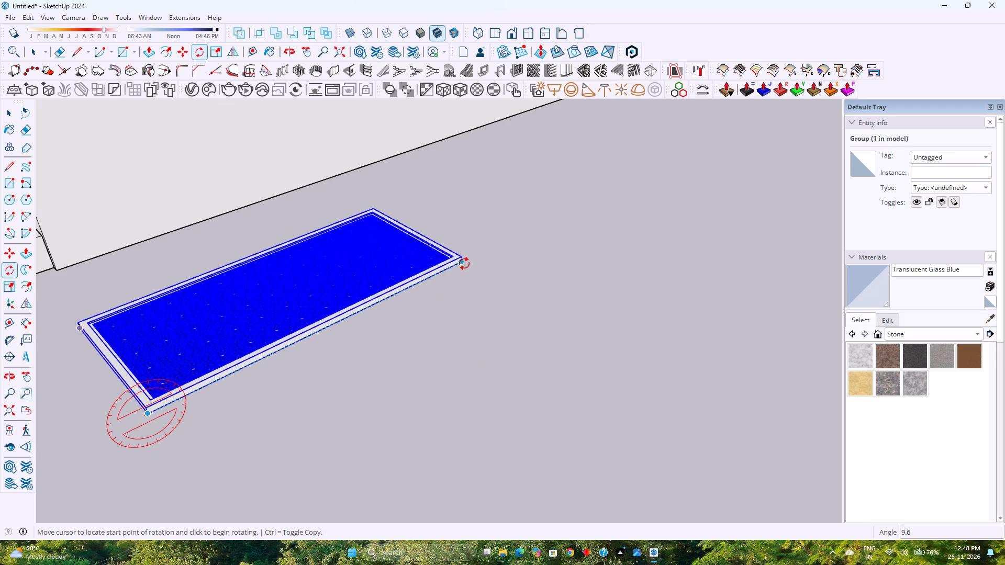
pyautogui.click(464, 264)
pyautogui.scroll(-3, 178, 268)
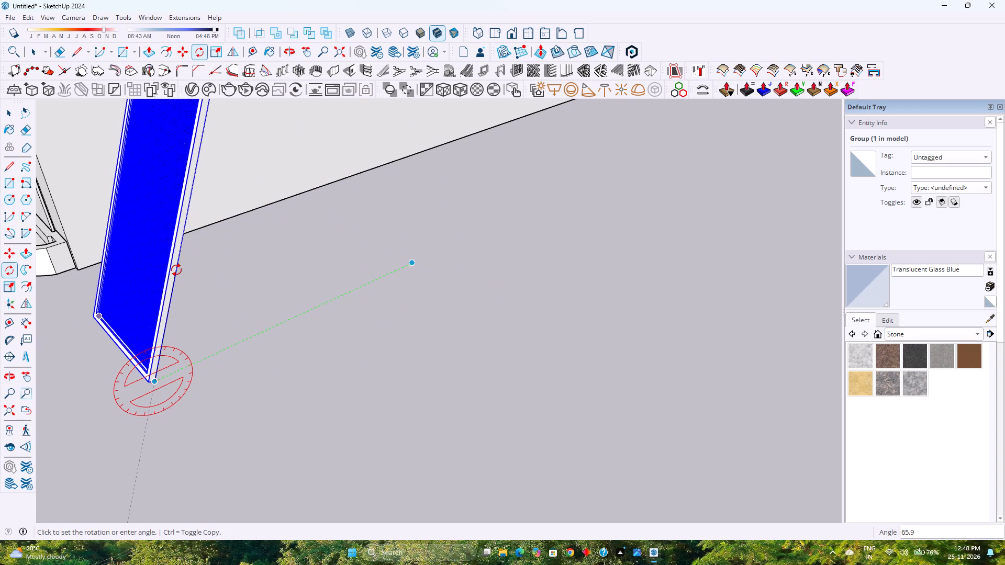
pyautogui.write('90')
pyautogui.press('Return')
# Rotate the upright jaali panel 45° about the blue axis, pivoting on its bottom corner nearest the building.
pyautogui.scroll(-5, 222, 303)
pyautogui.moveTo(171, 332); pyautogui.dragTo(189, 331, button='middle')
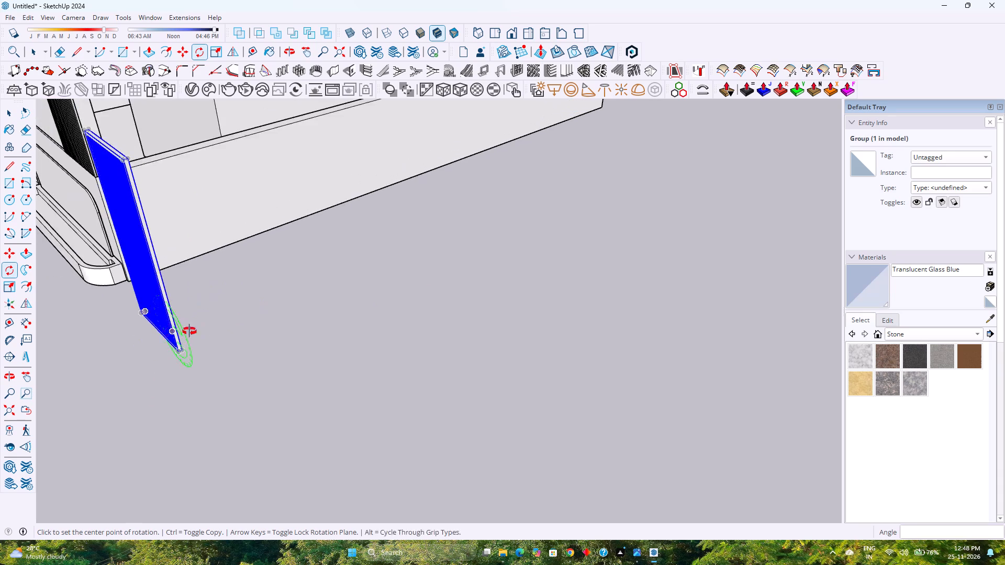
pyautogui.moveTo(189, 331); pyautogui.dragTo(412, 302, button='middle')
pyautogui.scroll(-10, 424, 300)
pyautogui.scroll(4, 339, 363)
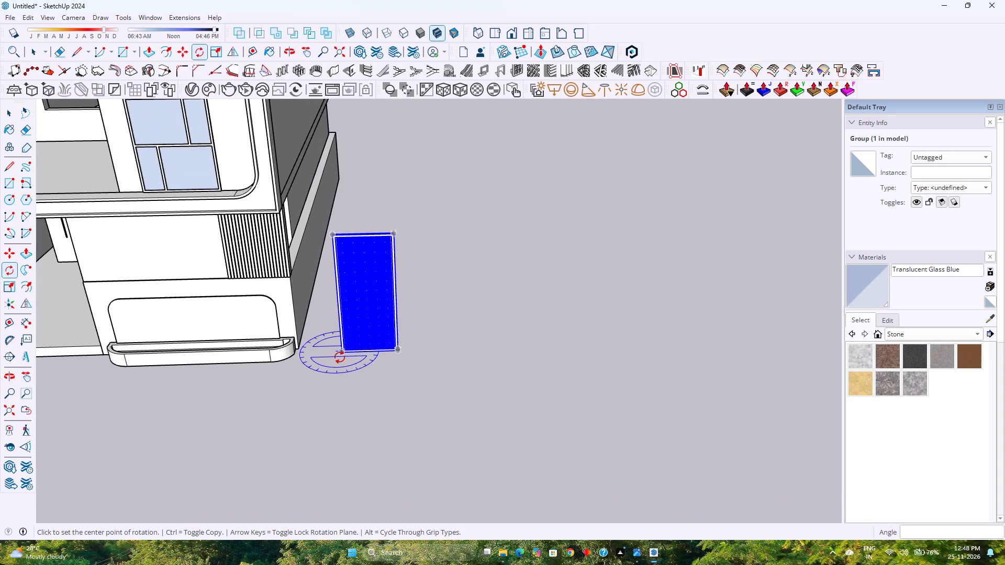
pyautogui.scroll(4, 340, 356)
pyautogui.press('Up')
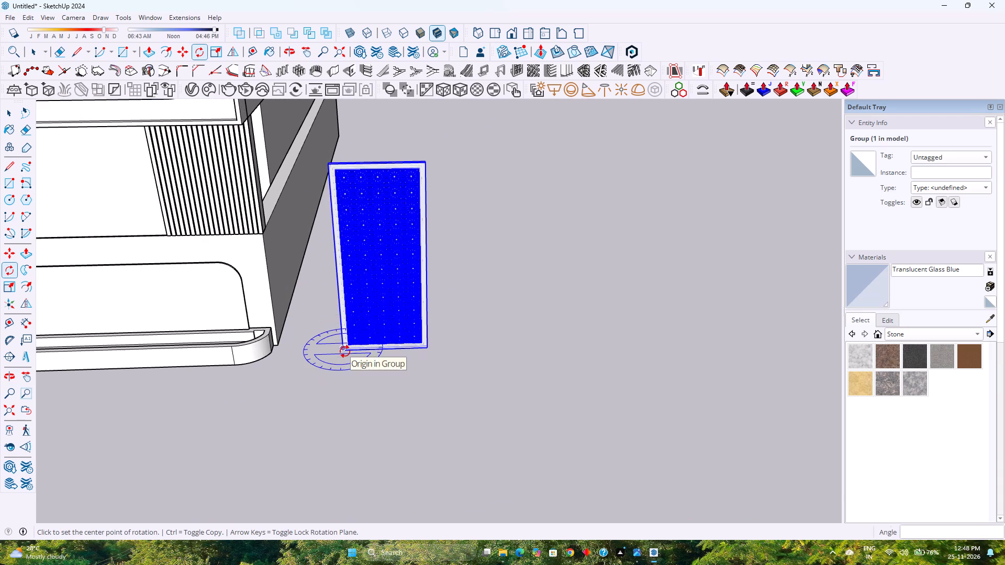
pyautogui.click(345, 352)
pyautogui.click(429, 351)
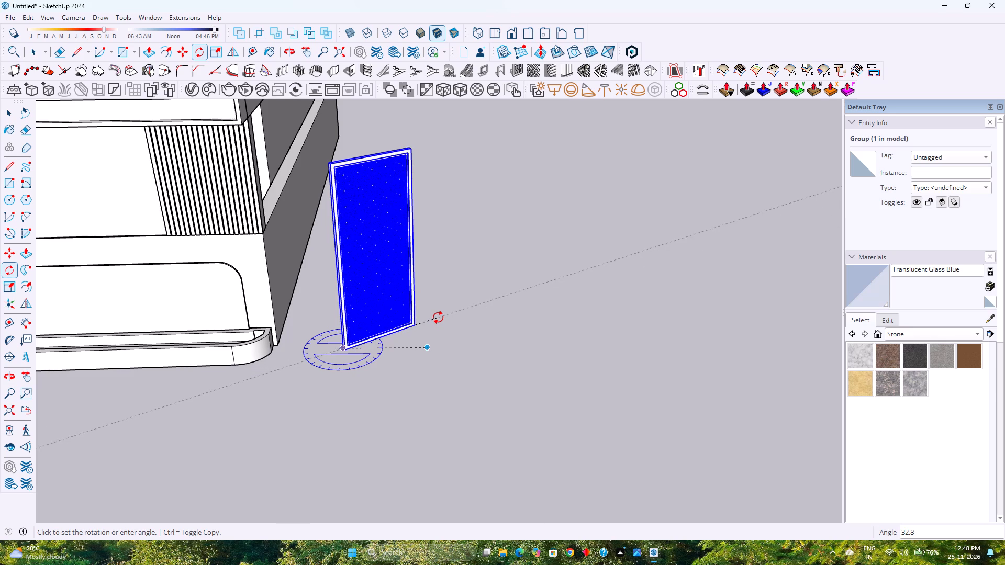
pyautogui.write('45')
pyautogui.press('Return')
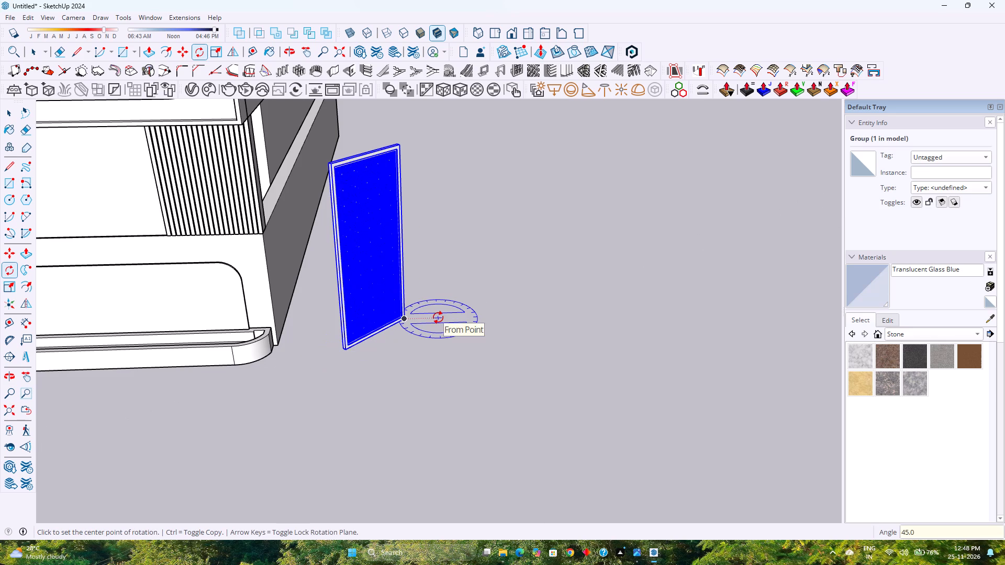
# Move the angled jaali panel by its top edge to the lower edge of the canopy above the first-floor balcony.
pyautogui.press('m')
pyautogui.scroll(-4, 363, 255)
pyautogui.keyDown('shift'); pyautogui.moveTo(362, 246); pyautogui.dragTo(400, 296, button='middle'); pyautogui.keyUp('shift')
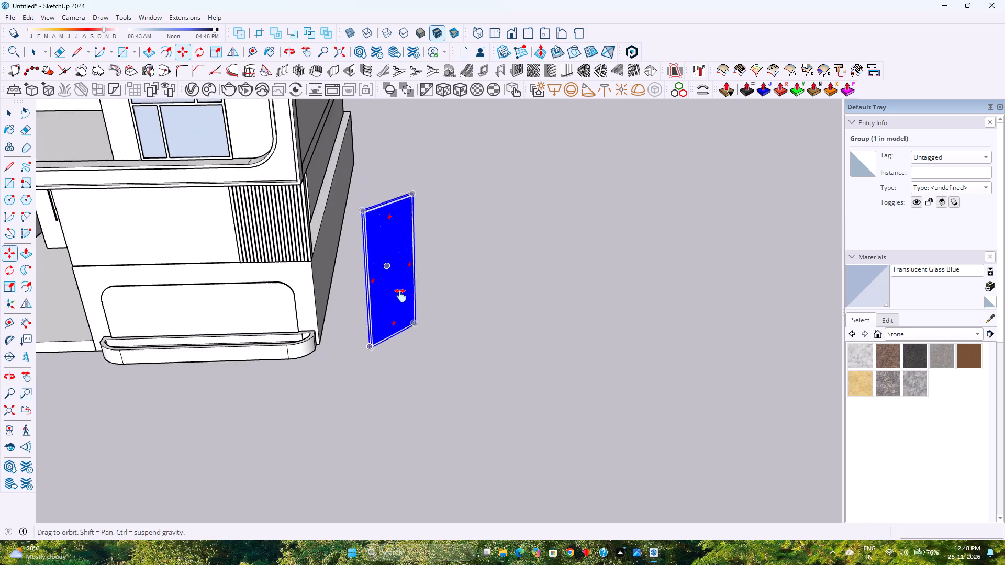
pyautogui.keyDown('shift'); pyautogui.moveTo(400, 296); pyautogui.dragTo(422, 406, button='middle'); pyautogui.keyUp('shift')
pyautogui.scroll(4, 424, 333)
pyautogui.click(425, 355)
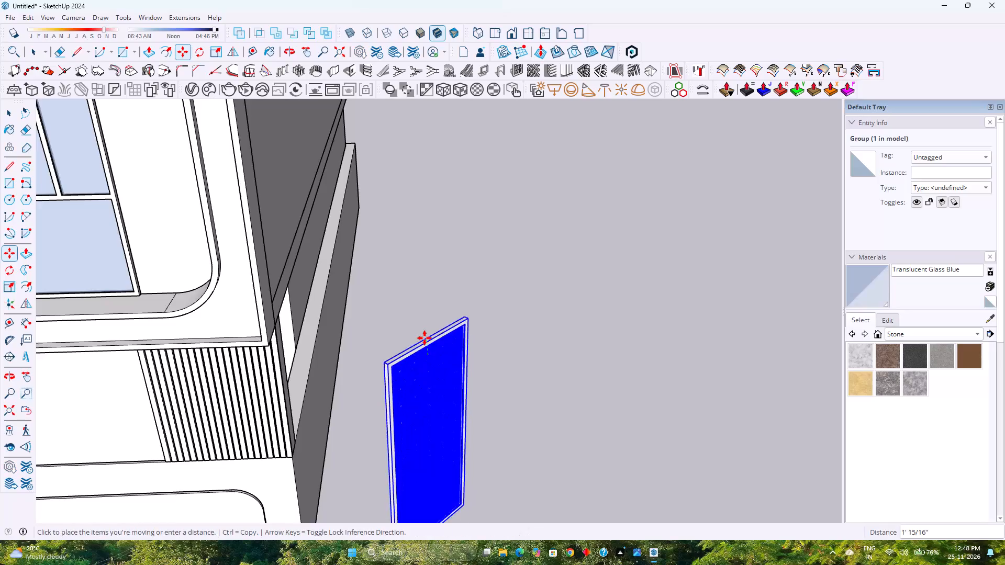
pyautogui.scroll(-17, 425, 338)
pyautogui.scroll(5, 270, 279)
pyautogui.moveTo(262, 298); pyautogui.dragTo(277, 270, button='middle')
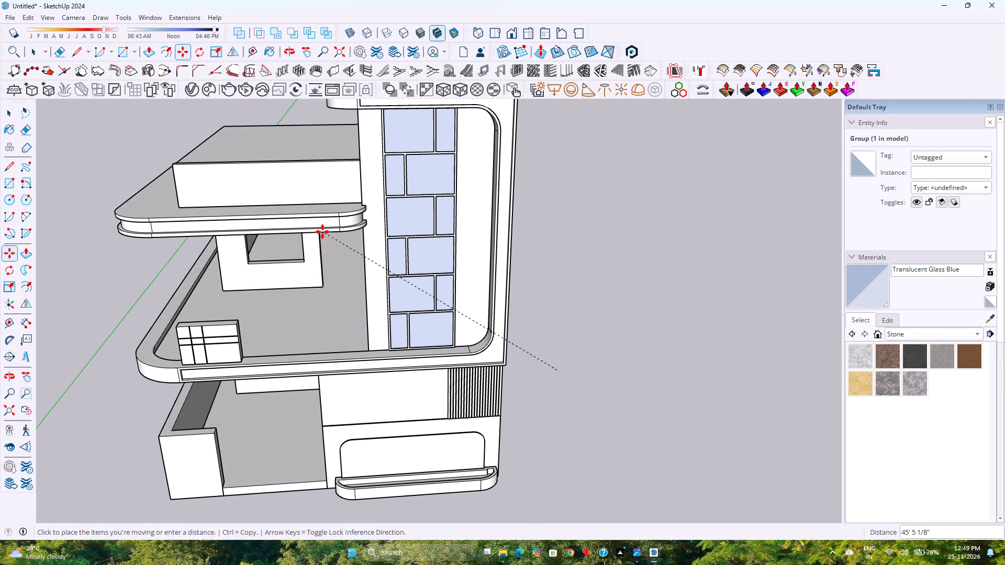
pyautogui.click(320, 233)
# Move the jaali panel 1' along the green axis, inward beneath the canopy.
pyautogui.scroll(1, 303, 265)
pyautogui.moveTo(303, 265); pyautogui.dragTo(369, 169, button='middle')
pyautogui.scroll(2, 323, 263)
pyautogui.scroll(1, 322, 331)
pyautogui.moveTo(321, 331); pyautogui.dragTo(273, 262, button='middle')
pyautogui.middleClick(273, 262)
pyautogui.scroll(1, 273, 262)
pyautogui.moveTo(321, 359); pyautogui.dragTo(262, 386, button='middle')
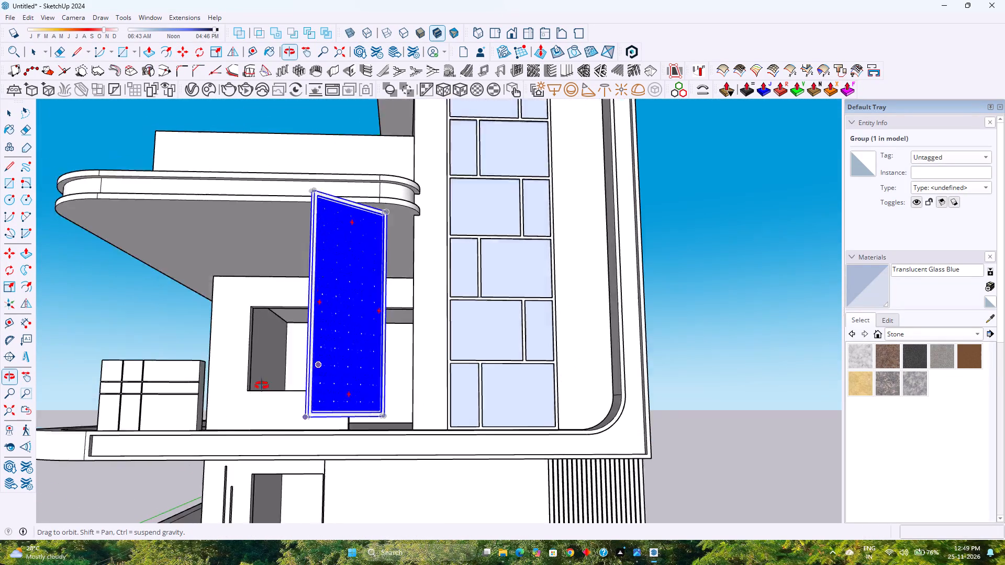
pyautogui.moveTo(262, 386); pyautogui.dragTo(46, 481, button='middle')
pyautogui.scroll(-3, 308, 434)
pyautogui.moveTo(364, 415); pyautogui.dragTo(267, 318, button='middle')
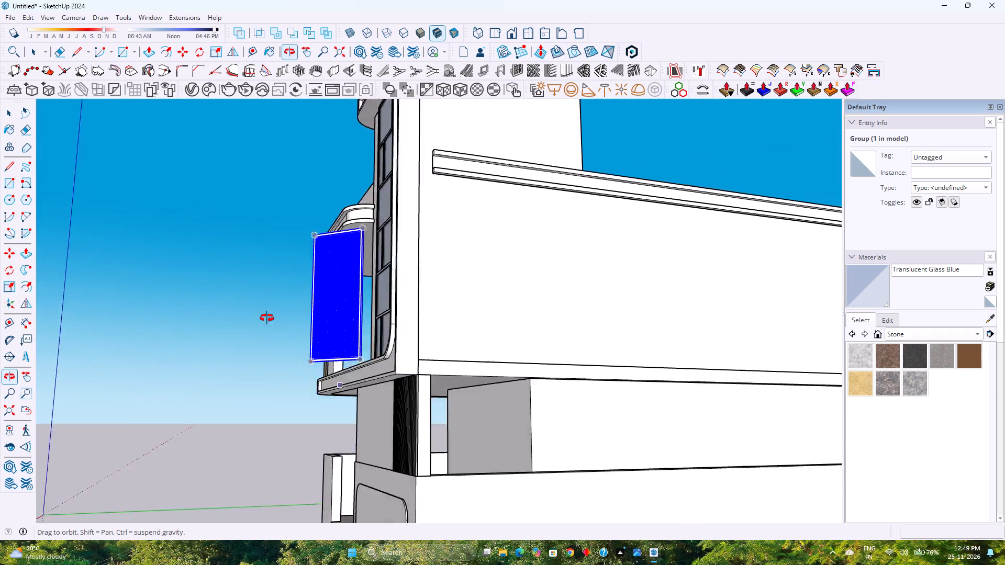
pyautogui.moveTo(267, 318); pyautogui.dragTo(299, 447, button='middle')
pyautogui.scroll(7, 356, 390)
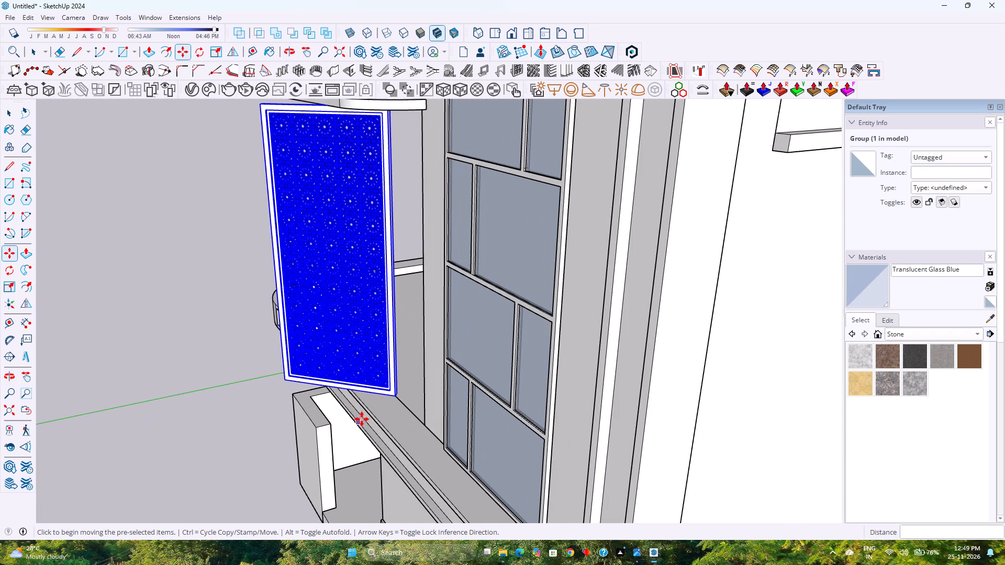
pyautogui.press('m')
pyautogui.scroll(11, 395, 387)
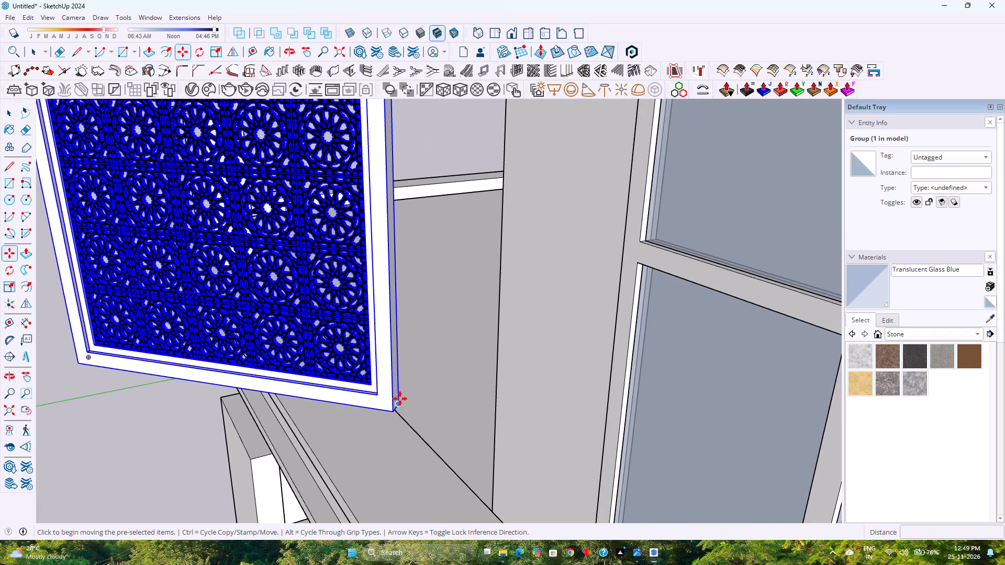
pyautogui.click(400, 402)
pyautogui.press('Left')
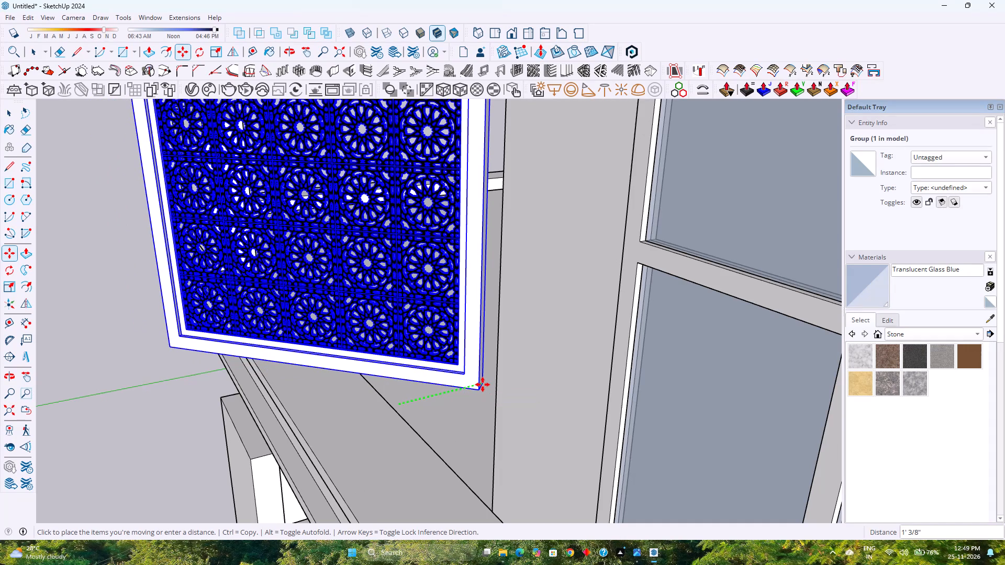
pyautogui.write("1'")
pyautogui.press('Return')
# Examine how the jaali panel sits between the canopy and the balcony parapet from several angles.
pyautogui.scroll(-4, 483, 386)
pyautogui.moveTo(404, 409); pyautogui.dragTo(376, 233, button='middle')
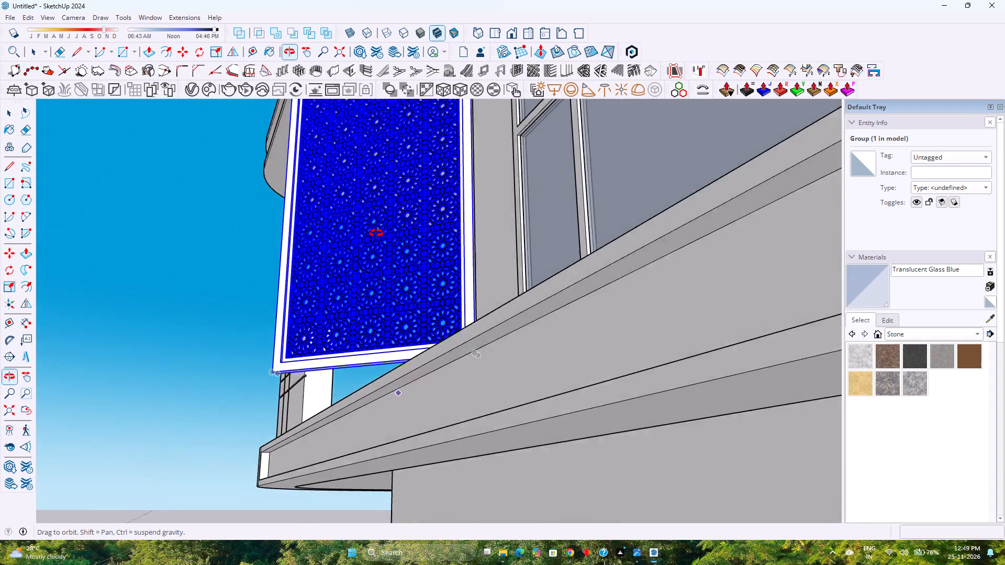
pyautogui.moveTo(376, 233); pyautogui.dragTo(611, 388, button='middle')
pyautogui.scroll(-10, 504, 391)
pyautogui.scroll(1, 482, 360)
pyautogui.keyDown('shift'); pyautogui.moveTo(482, 359); pyautogui.dragTo(445, 412, button='middle'); pyautogui.keyUp('shift')
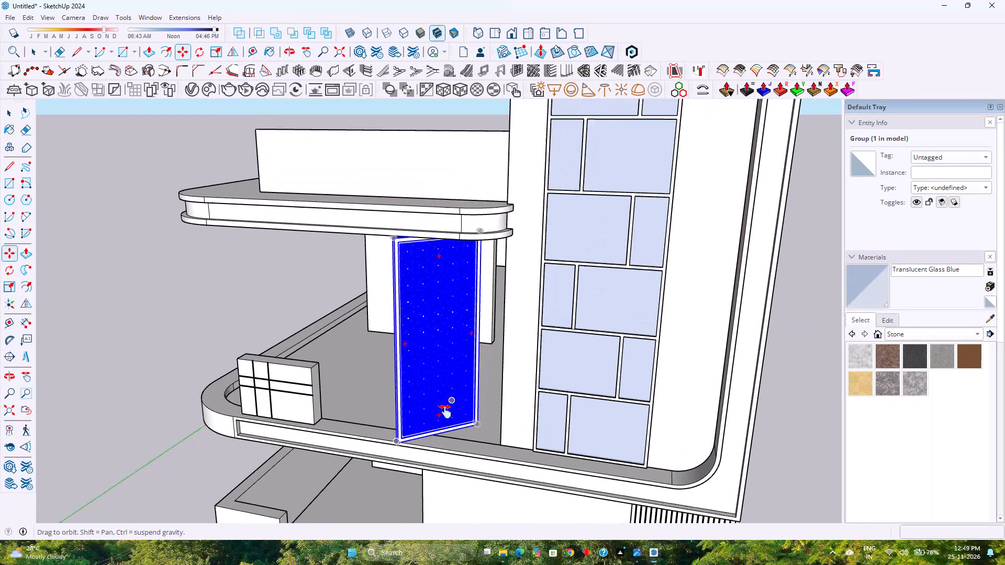
pyautogui.keyDown('shift'); pyautogui.moveTo(445, 412); pyautogui.dragTo(445, 413, button='middle'); pyautogui.keyUp('shift')
pyautogui.moveTo(437, 410); pyautogui.dragTo(573, 301, button='middle')
pyautogui.keyDown('shift'); pyautogui.moveTo(473, 348); pyautogui.dragTo(473, 321, button='middle'); pyautogui.keyUp('shift')
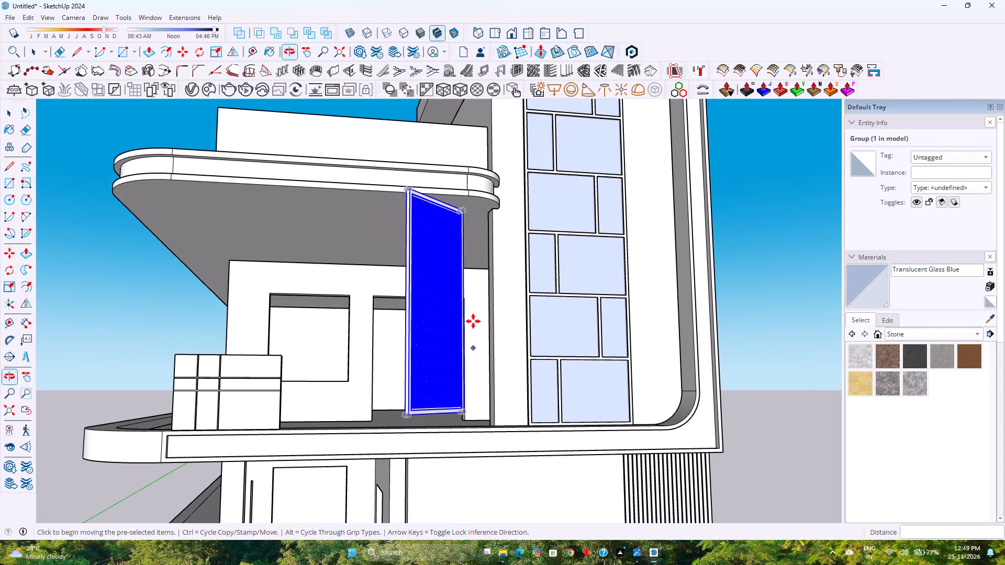
pyautogui.moveTo(473, 323); pyautogui.dragTo(406, 360, button='middle')
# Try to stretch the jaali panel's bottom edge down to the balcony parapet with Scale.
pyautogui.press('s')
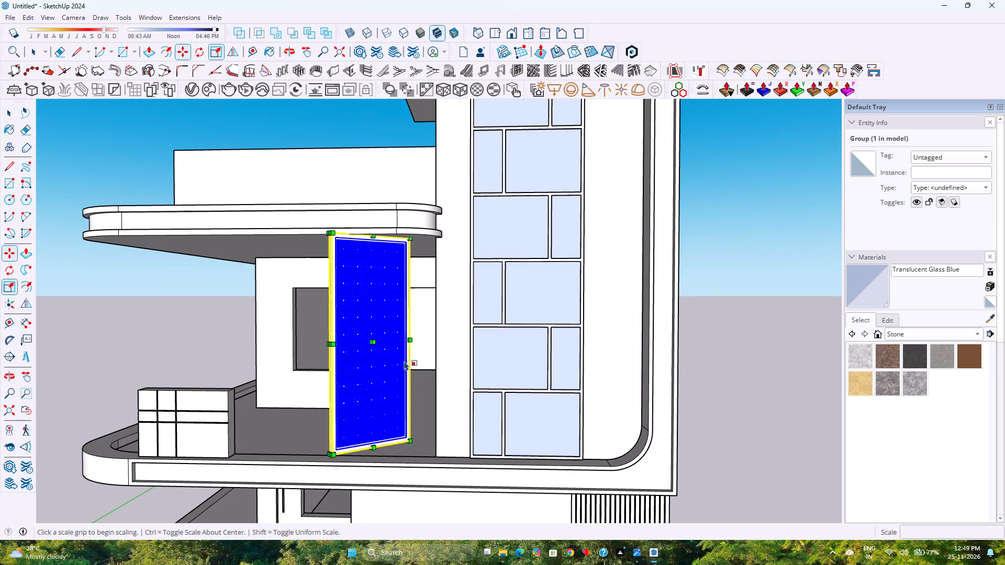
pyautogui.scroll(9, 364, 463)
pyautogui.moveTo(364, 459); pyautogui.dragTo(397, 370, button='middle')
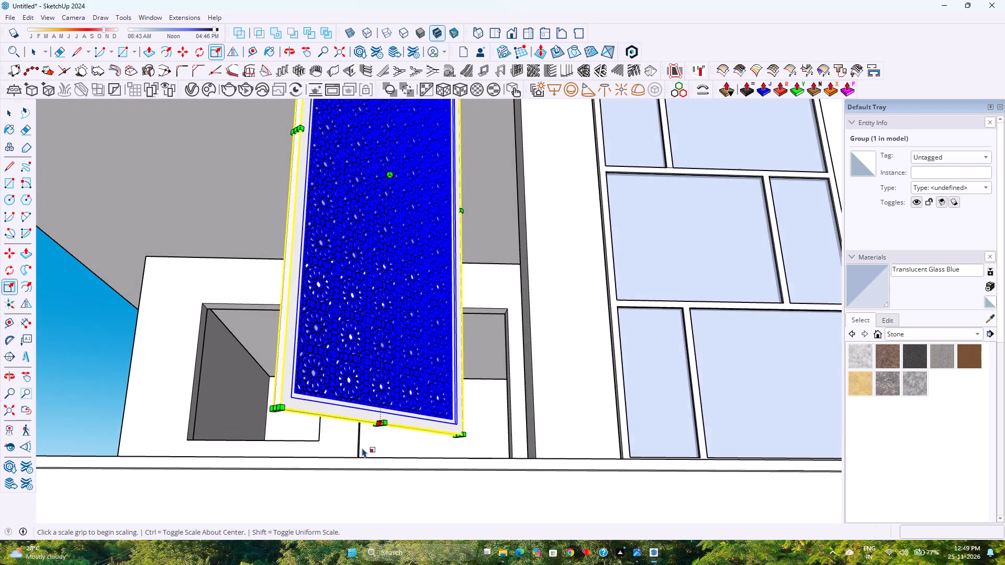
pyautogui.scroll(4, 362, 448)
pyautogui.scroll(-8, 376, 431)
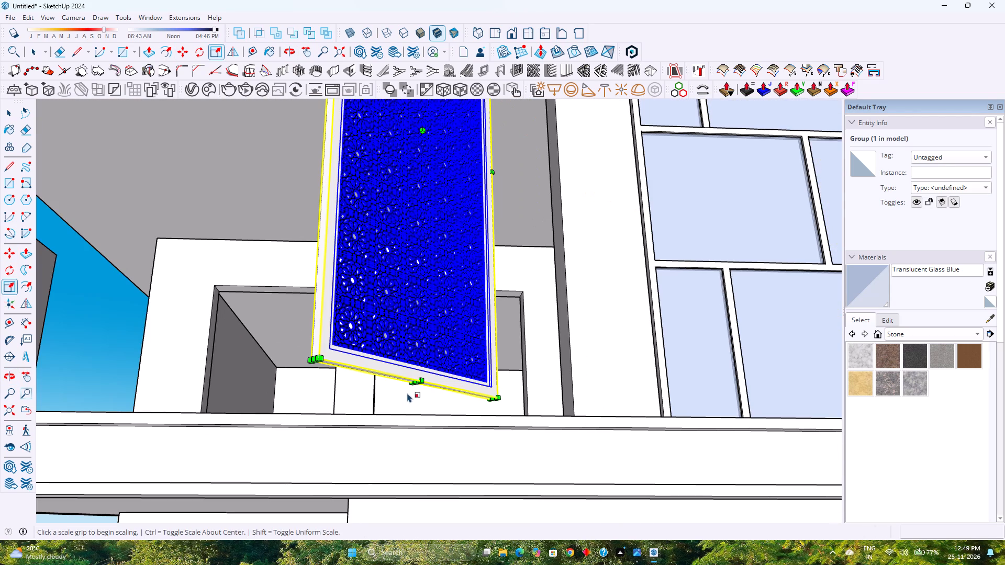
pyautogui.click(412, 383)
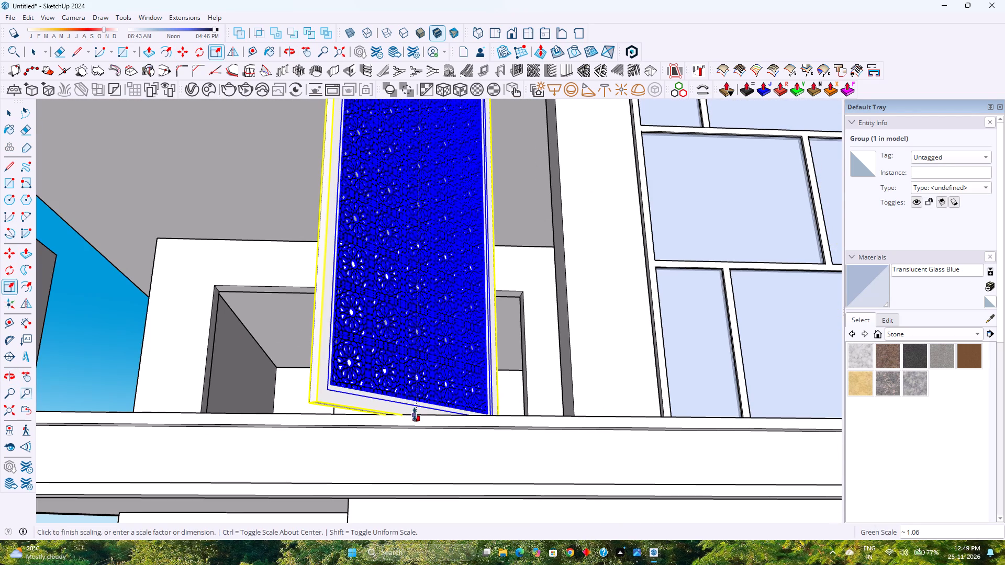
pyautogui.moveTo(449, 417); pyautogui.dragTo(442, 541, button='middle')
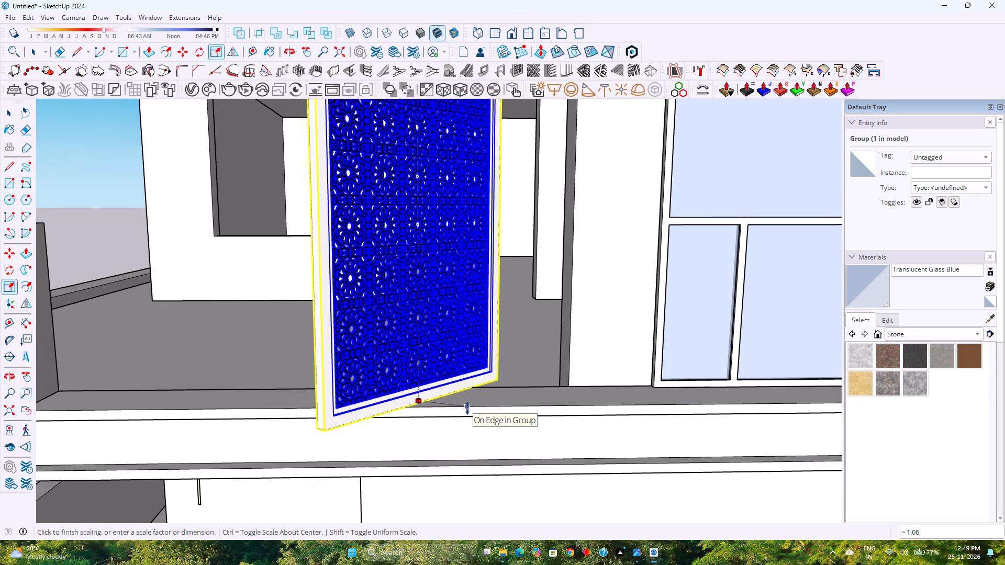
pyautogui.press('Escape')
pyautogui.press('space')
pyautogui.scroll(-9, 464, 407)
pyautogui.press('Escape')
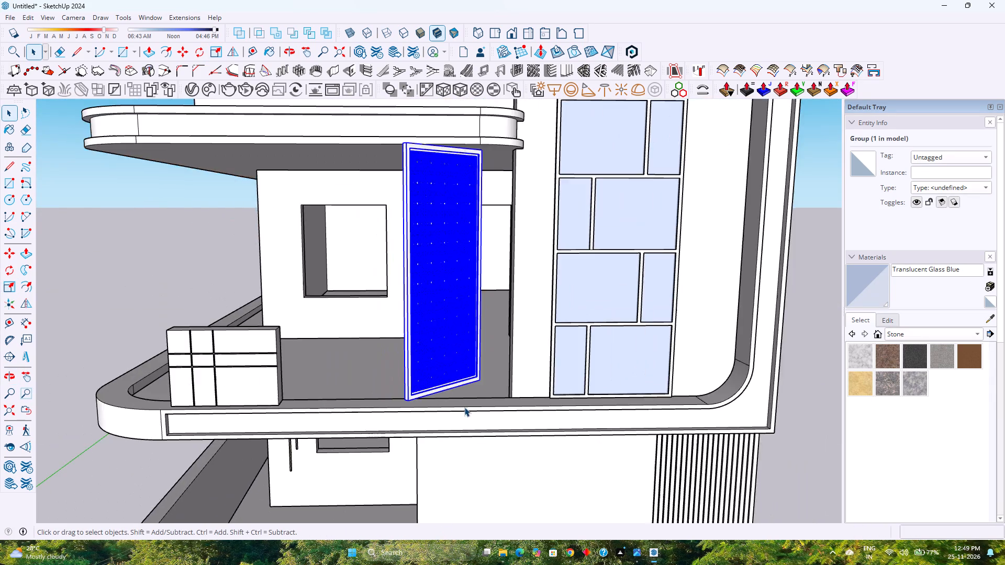
# Deselect the jaali panel and start saving the house model, choosing the Fuji Files folder as its location.
pyautogui.scroll(-9, 464, 407)
pyautogui.click(666, 364)
pyautogui.moveTo(611, 389); pyautogui.dragTo(619, 321, button='middle')
pyautogui.scroll(-3, 620, 321)
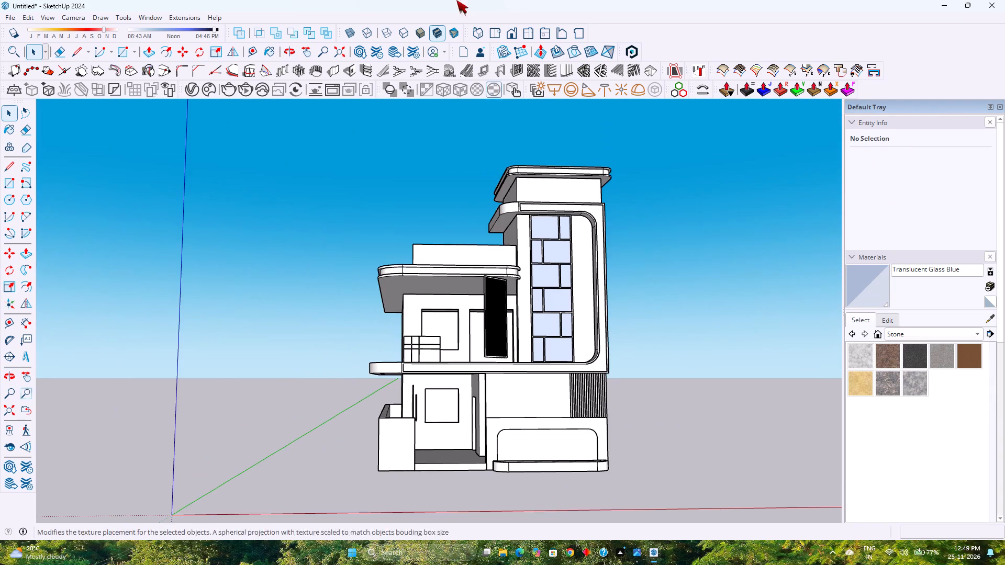
pyautogui.scroll(-1, 554, 224)
pyautogui.hotkey('ctrl', 's')
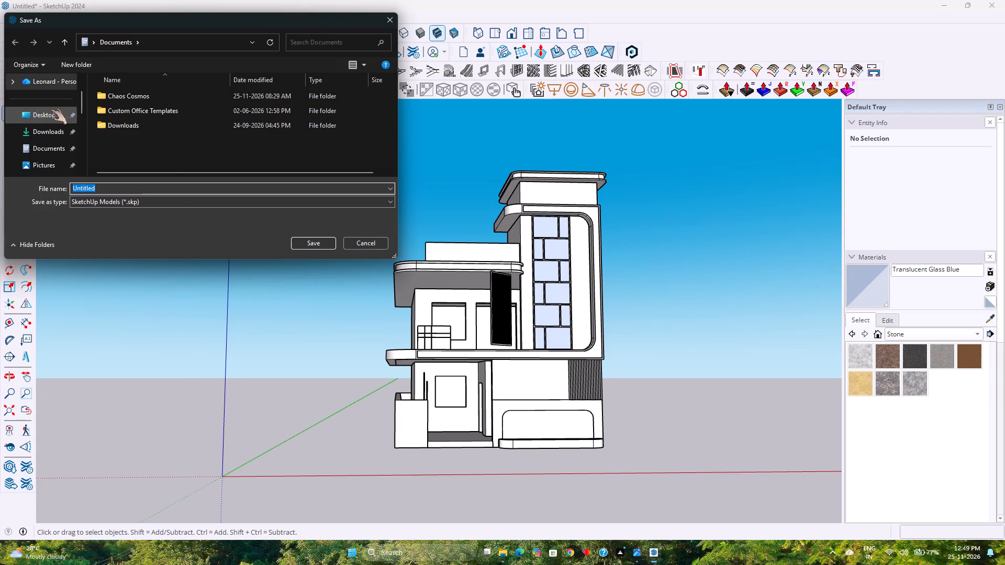
pyautogui.scroll(-4, 52, 124)
pyautogui.scroll(2, 47, 125)
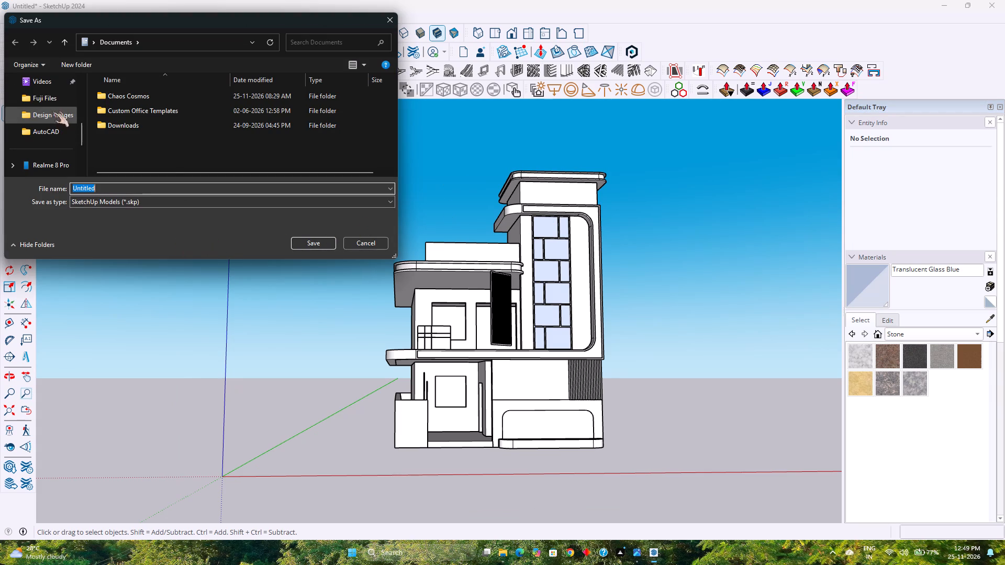
pyautogui.click(55, 100)
pyautogui.click(130, 190)
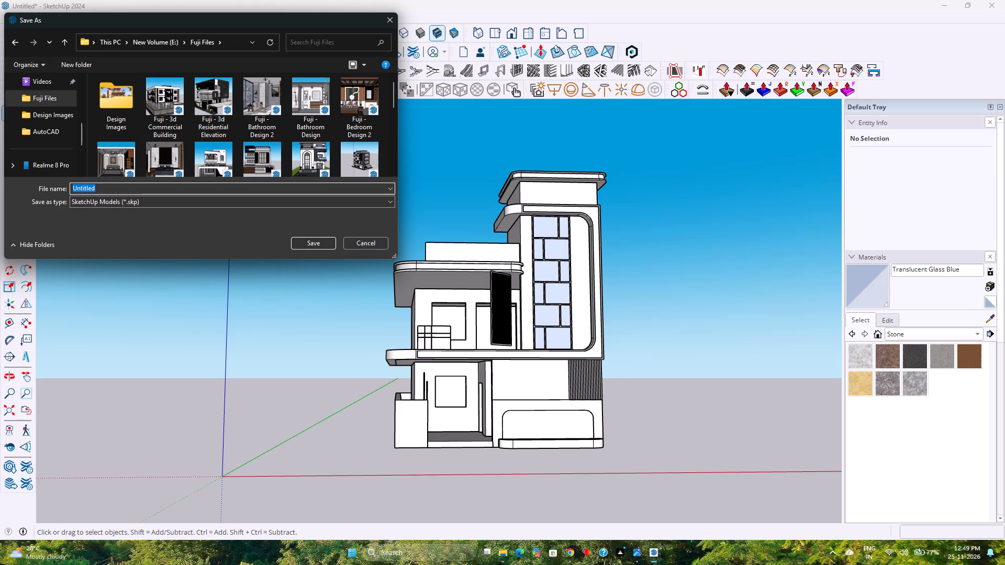
# Enter "Luxury Residential Elevatiom" as the model's file name.
pyautogui.hotkey('shift', 'l')
pyautogui.write('uxury')
pyautogui.press('space')
pyautogui.write('Residential')
pyautogui.press('space')
pyautogui.write('ELE')
pyautogui.press('BackSpace')
pyautogui.press('BackSpace')
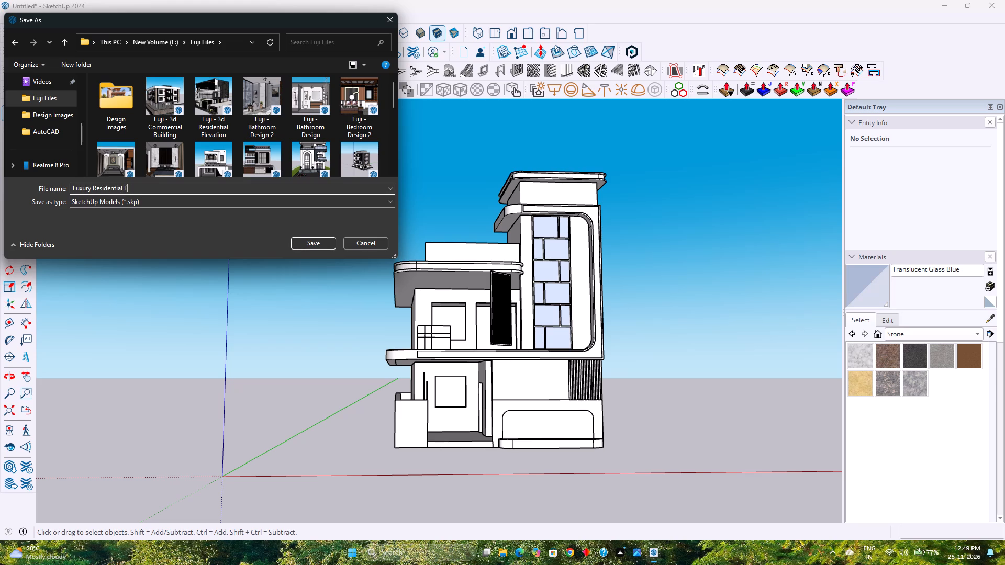
pyautogui.write('levatio')
pyautogui.press('m')
# Add the prefix "Fuji - " before "Luxury Residential Elevatiom" in the file name and save the model.
pyautogui.press('Left')
pyautogui.press('Left')
pyautogui.press('Left')
pyautogui.press('Left')
pyautogui.press('Left')
pyautogui.press('Left')
pyautogui.press('Left')
pyautogui.press('Left')
pyautogui.press('Left')
pyautogui.press('Left')
pyautogui.press('Left')
pyautogui.press('Left')
pyautogui.press('Left')
pyautogui.press('Left')
pyautogui.press('Left')
pyautogui.press('Left')
pyautogui.press('Left')
pyautogui.press('Left')
pyautogui.press('Left')
pyautogui.press('Left')
pyautogui.write('Fuji')
pyautogui.press('space')
pyautogui.write('-')
pyautogui.press('space')
pyautogui.press('Return')
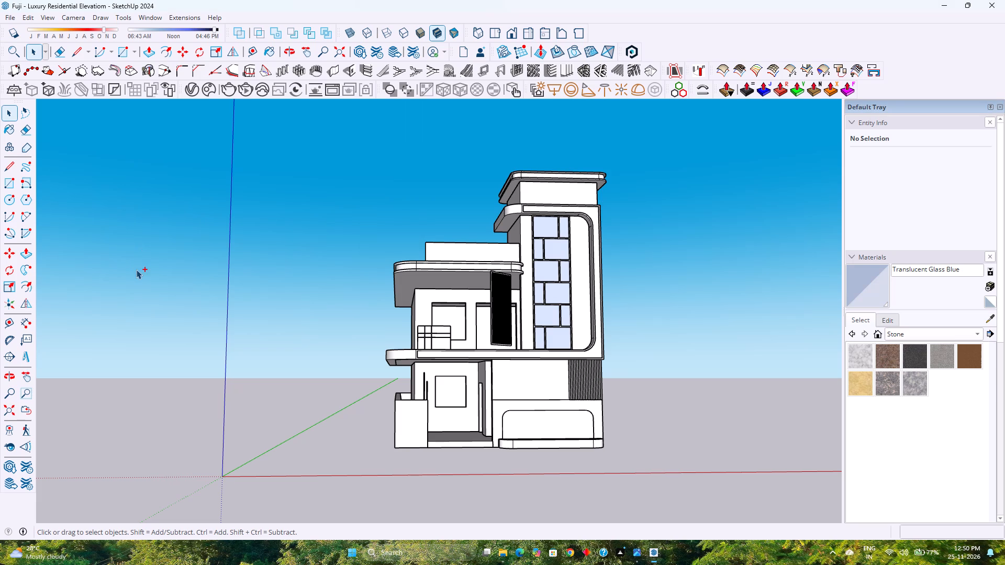
pyautogui.hotkey('ctrl', 's')
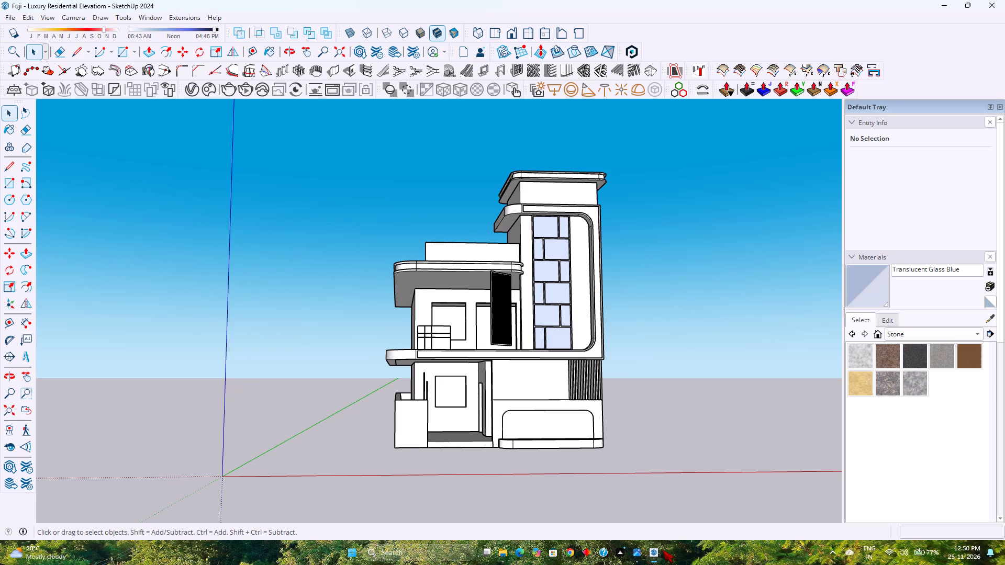
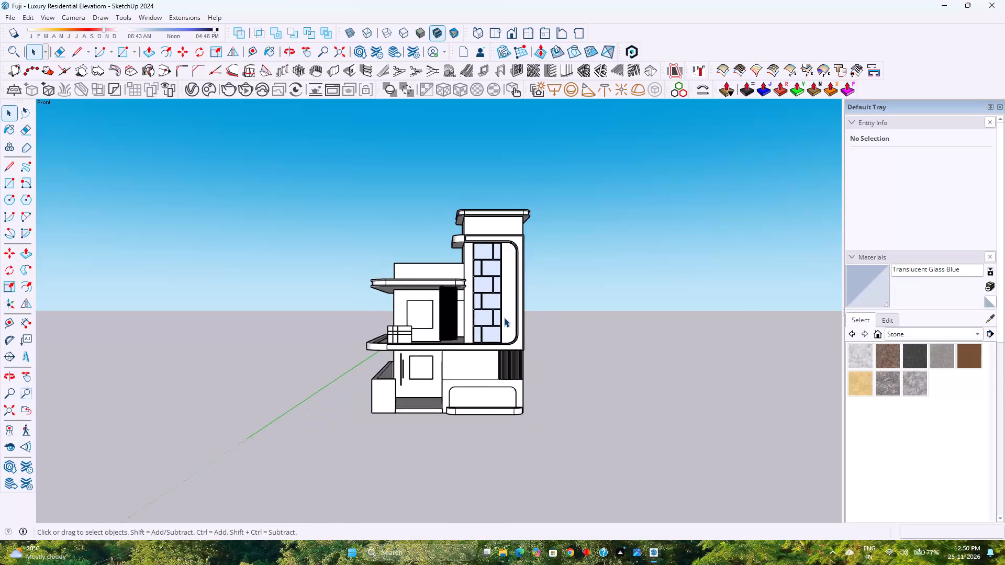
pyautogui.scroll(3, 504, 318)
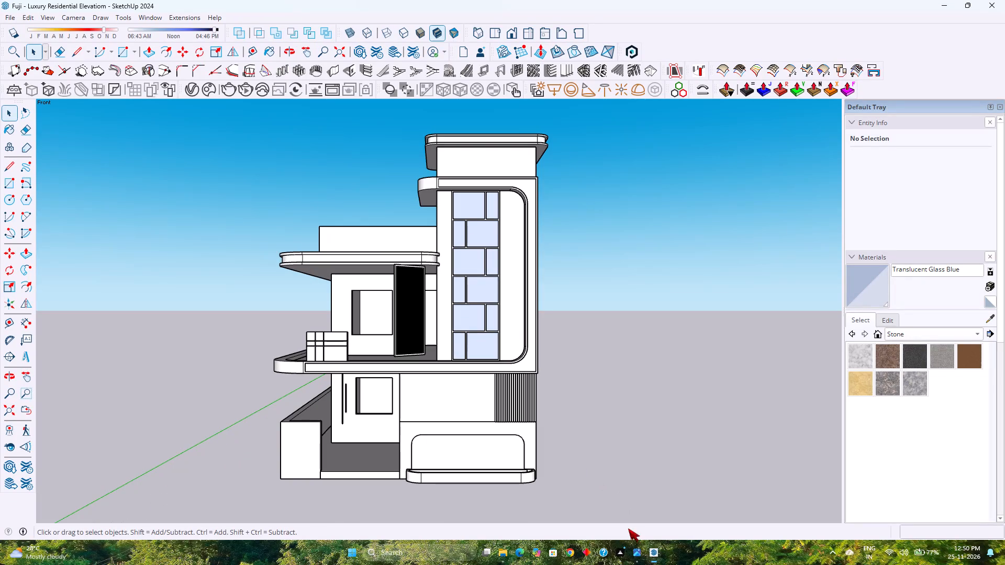
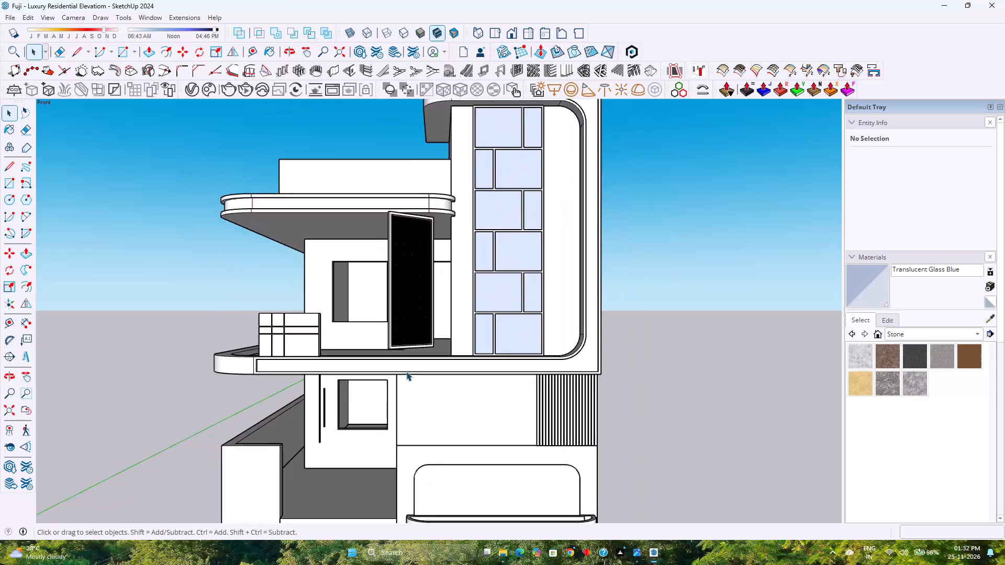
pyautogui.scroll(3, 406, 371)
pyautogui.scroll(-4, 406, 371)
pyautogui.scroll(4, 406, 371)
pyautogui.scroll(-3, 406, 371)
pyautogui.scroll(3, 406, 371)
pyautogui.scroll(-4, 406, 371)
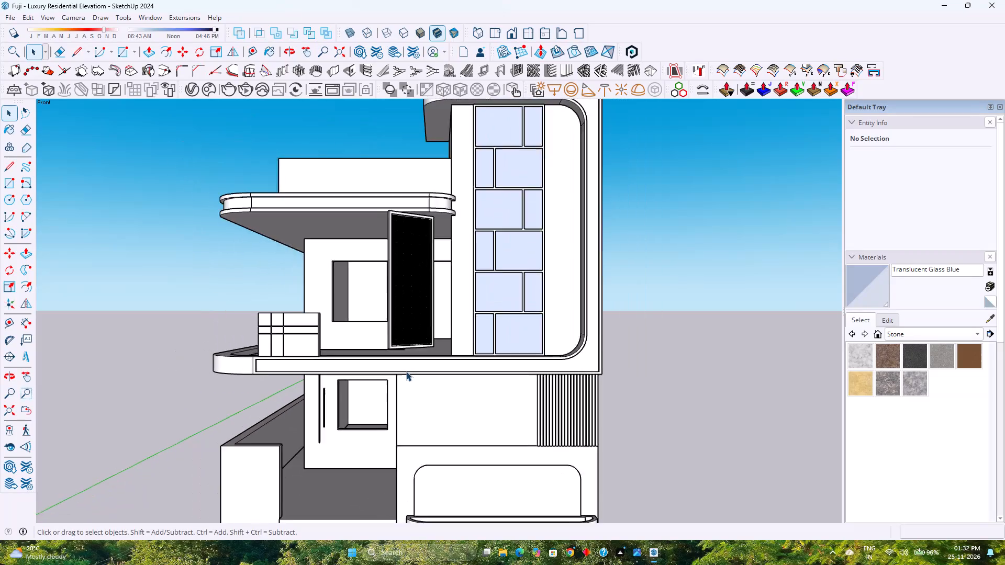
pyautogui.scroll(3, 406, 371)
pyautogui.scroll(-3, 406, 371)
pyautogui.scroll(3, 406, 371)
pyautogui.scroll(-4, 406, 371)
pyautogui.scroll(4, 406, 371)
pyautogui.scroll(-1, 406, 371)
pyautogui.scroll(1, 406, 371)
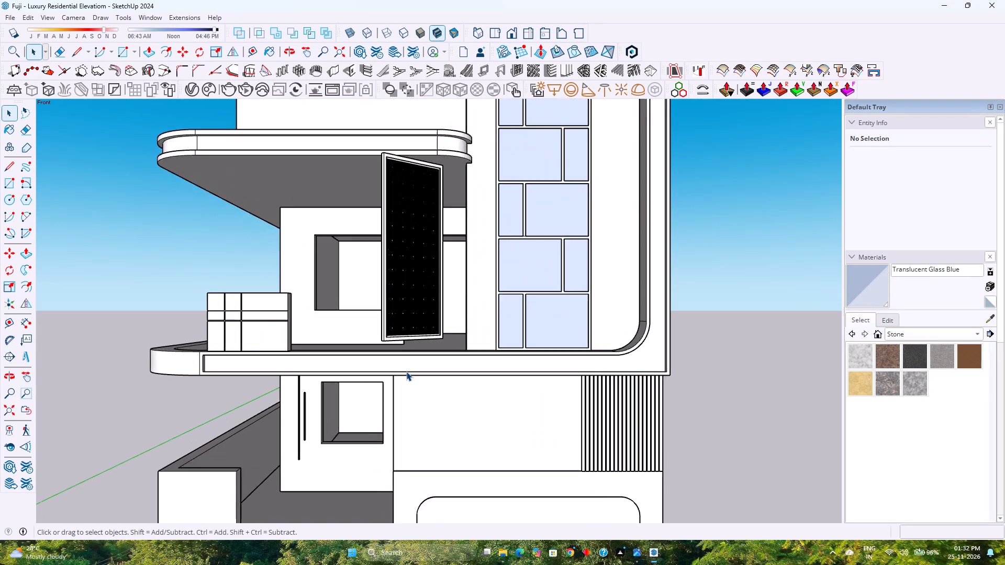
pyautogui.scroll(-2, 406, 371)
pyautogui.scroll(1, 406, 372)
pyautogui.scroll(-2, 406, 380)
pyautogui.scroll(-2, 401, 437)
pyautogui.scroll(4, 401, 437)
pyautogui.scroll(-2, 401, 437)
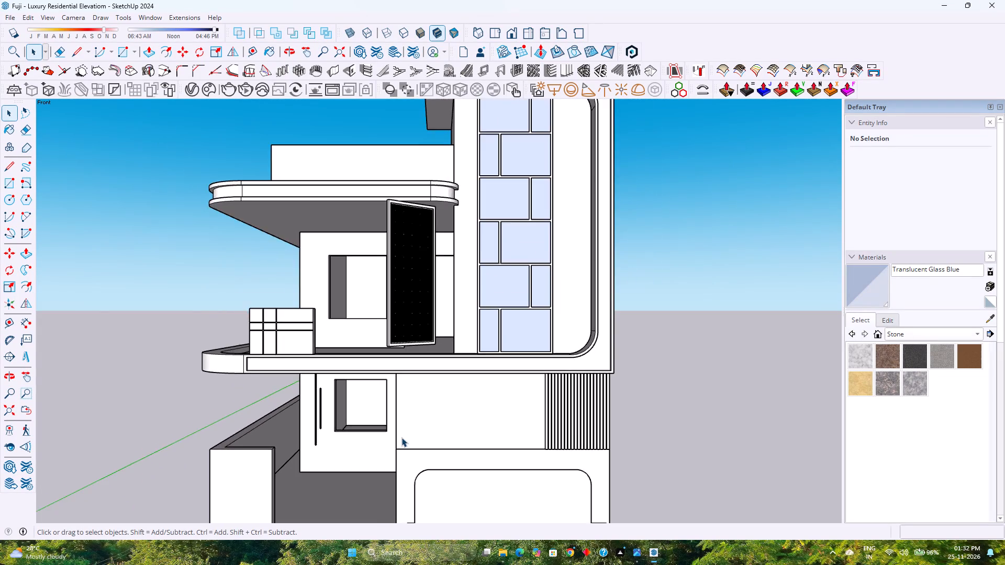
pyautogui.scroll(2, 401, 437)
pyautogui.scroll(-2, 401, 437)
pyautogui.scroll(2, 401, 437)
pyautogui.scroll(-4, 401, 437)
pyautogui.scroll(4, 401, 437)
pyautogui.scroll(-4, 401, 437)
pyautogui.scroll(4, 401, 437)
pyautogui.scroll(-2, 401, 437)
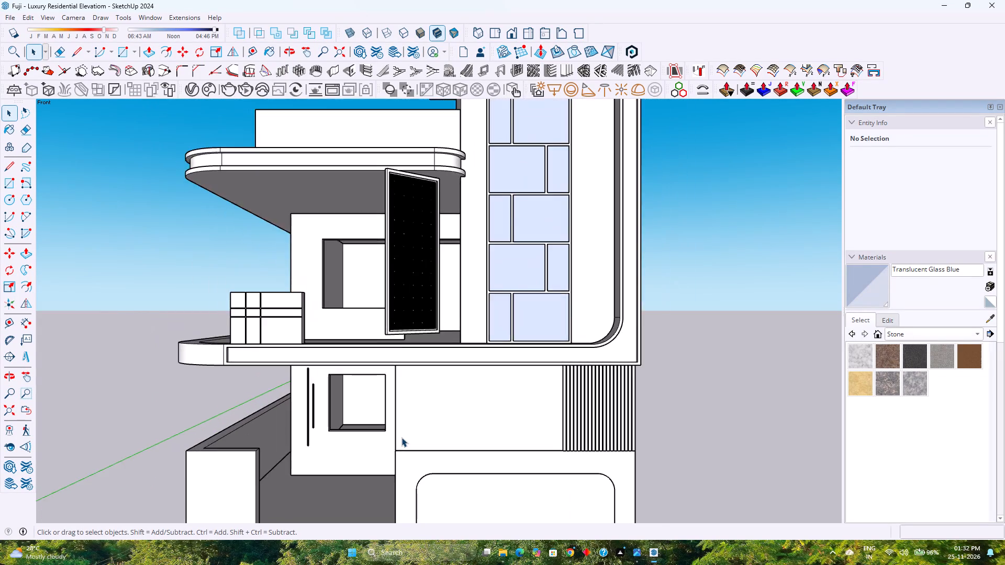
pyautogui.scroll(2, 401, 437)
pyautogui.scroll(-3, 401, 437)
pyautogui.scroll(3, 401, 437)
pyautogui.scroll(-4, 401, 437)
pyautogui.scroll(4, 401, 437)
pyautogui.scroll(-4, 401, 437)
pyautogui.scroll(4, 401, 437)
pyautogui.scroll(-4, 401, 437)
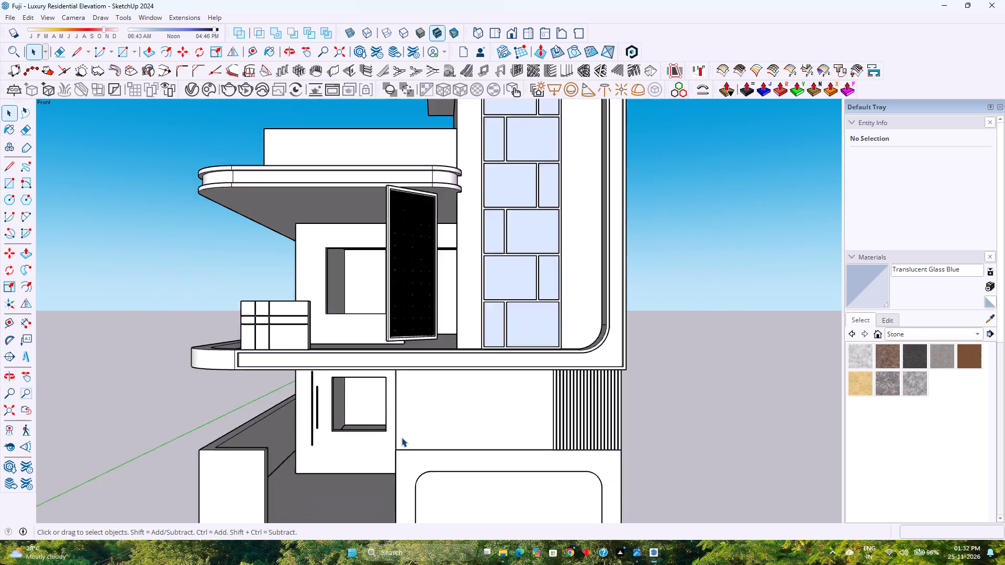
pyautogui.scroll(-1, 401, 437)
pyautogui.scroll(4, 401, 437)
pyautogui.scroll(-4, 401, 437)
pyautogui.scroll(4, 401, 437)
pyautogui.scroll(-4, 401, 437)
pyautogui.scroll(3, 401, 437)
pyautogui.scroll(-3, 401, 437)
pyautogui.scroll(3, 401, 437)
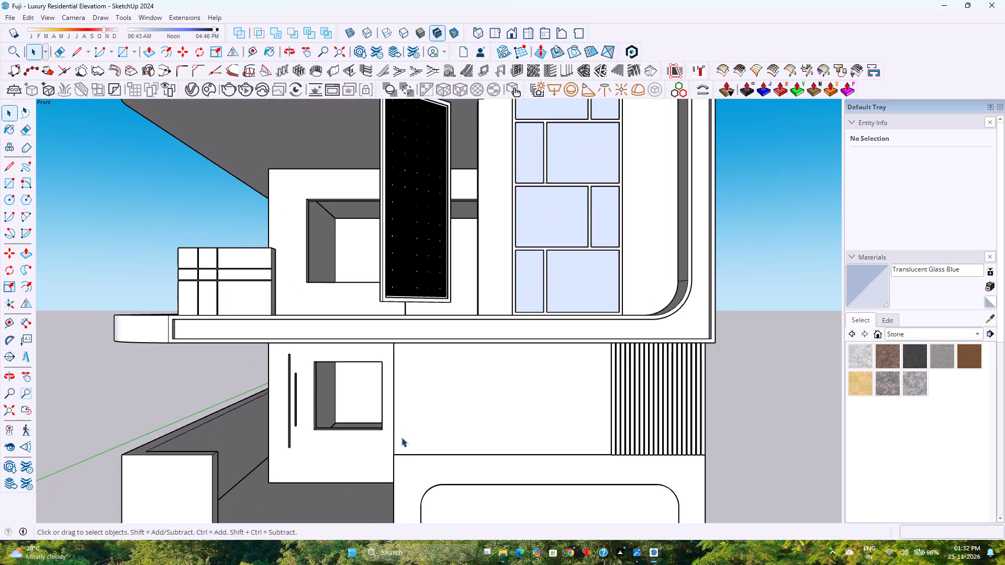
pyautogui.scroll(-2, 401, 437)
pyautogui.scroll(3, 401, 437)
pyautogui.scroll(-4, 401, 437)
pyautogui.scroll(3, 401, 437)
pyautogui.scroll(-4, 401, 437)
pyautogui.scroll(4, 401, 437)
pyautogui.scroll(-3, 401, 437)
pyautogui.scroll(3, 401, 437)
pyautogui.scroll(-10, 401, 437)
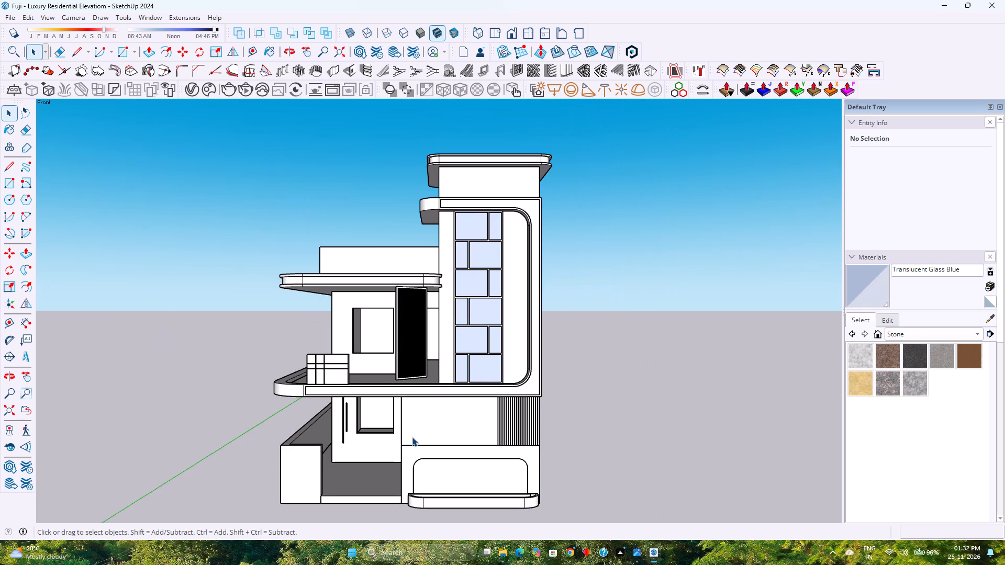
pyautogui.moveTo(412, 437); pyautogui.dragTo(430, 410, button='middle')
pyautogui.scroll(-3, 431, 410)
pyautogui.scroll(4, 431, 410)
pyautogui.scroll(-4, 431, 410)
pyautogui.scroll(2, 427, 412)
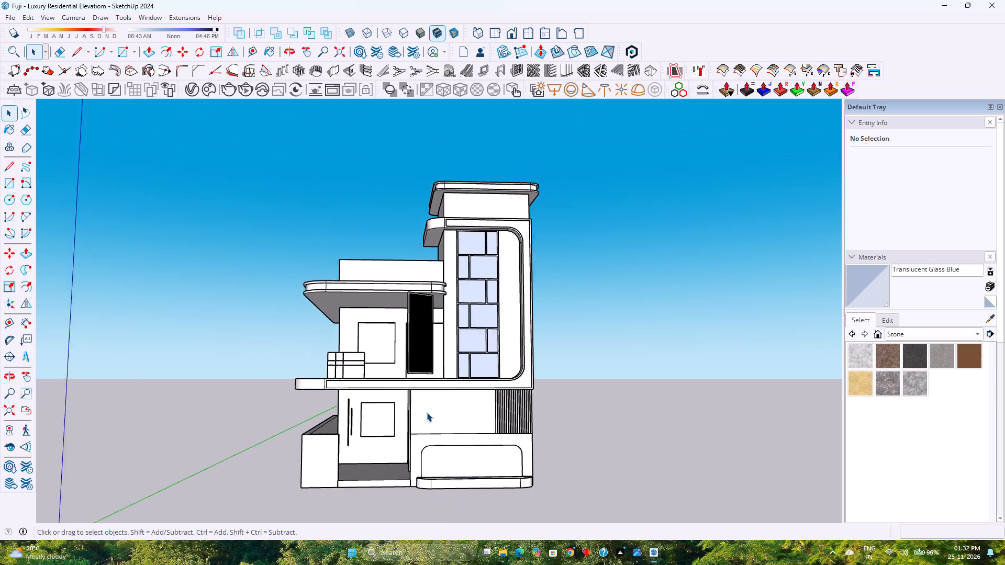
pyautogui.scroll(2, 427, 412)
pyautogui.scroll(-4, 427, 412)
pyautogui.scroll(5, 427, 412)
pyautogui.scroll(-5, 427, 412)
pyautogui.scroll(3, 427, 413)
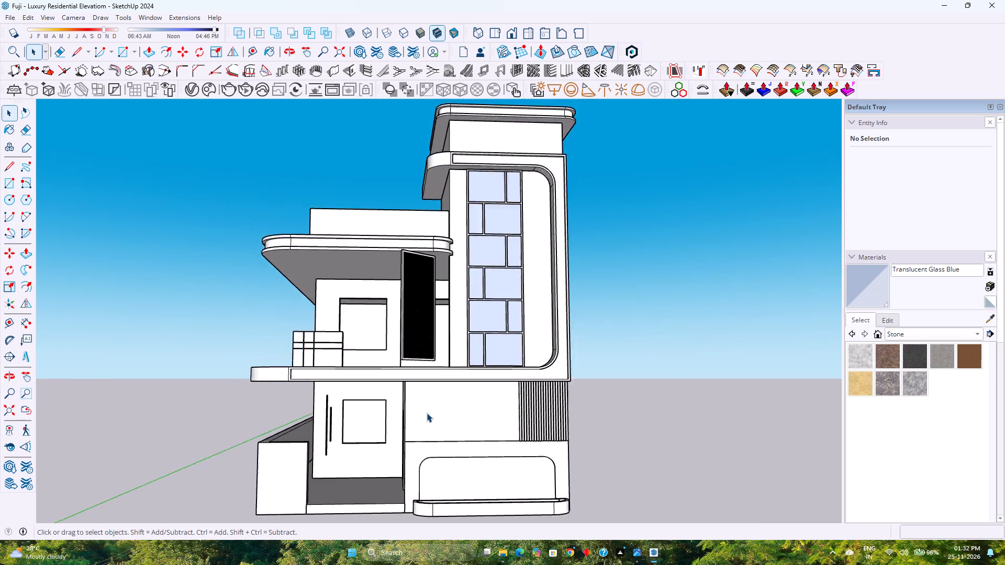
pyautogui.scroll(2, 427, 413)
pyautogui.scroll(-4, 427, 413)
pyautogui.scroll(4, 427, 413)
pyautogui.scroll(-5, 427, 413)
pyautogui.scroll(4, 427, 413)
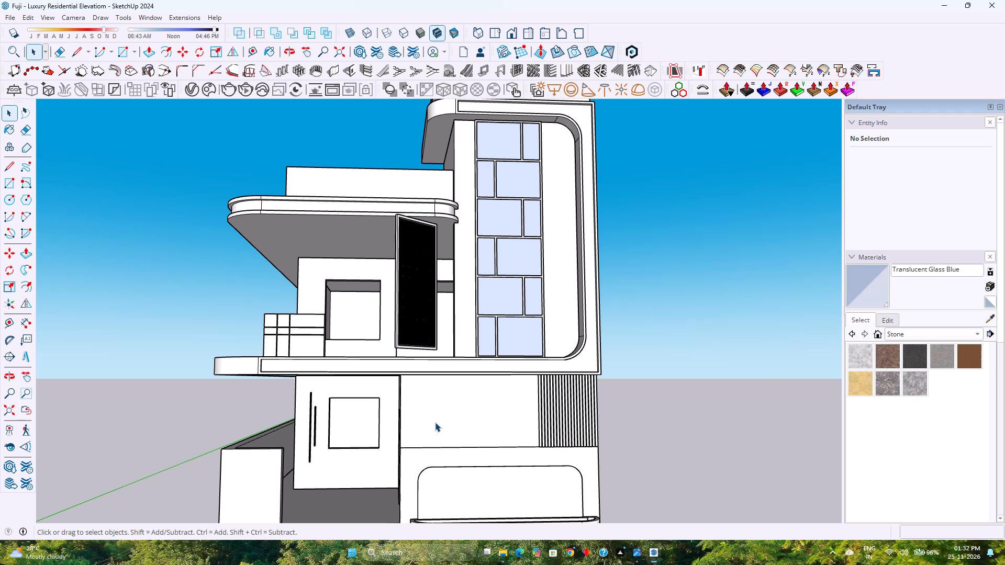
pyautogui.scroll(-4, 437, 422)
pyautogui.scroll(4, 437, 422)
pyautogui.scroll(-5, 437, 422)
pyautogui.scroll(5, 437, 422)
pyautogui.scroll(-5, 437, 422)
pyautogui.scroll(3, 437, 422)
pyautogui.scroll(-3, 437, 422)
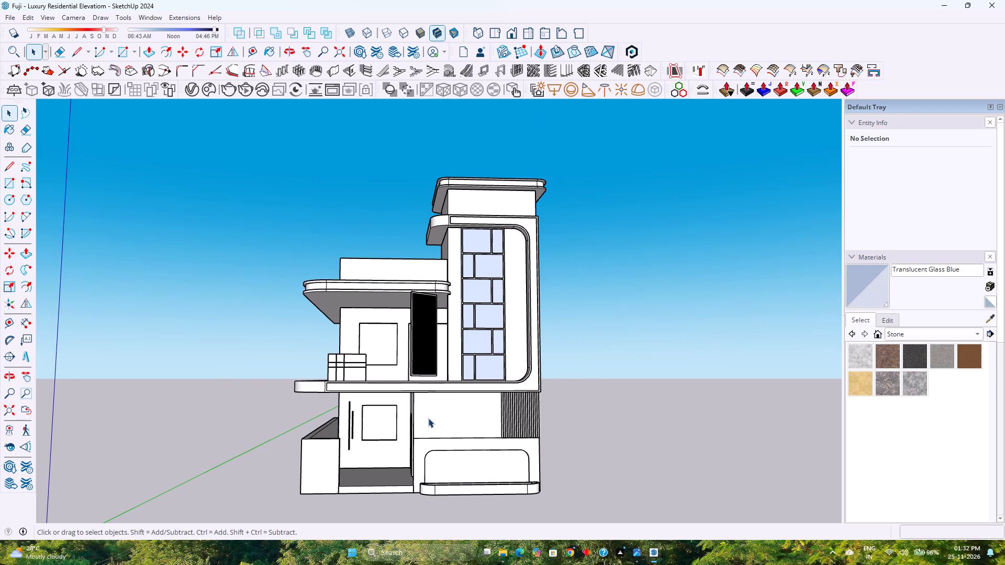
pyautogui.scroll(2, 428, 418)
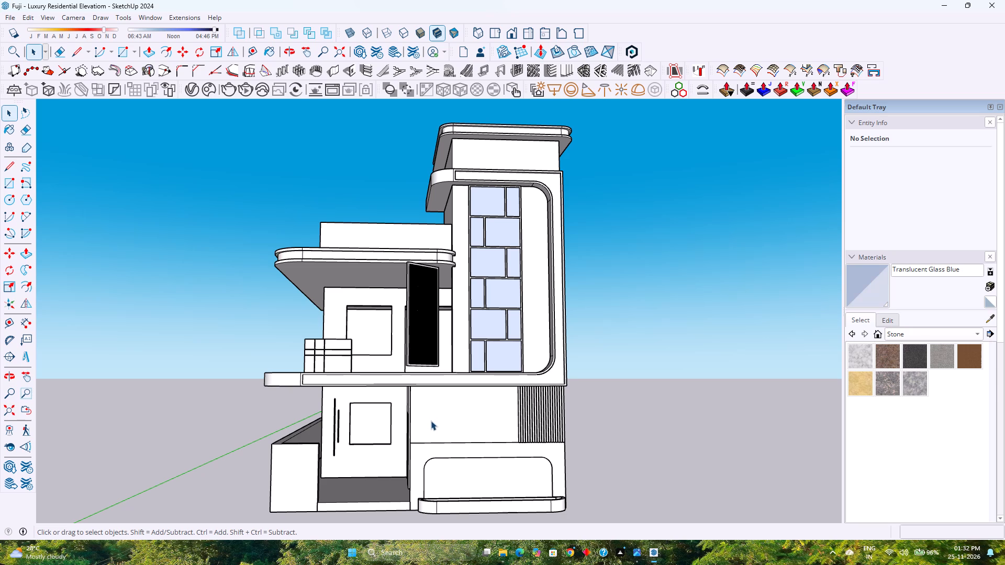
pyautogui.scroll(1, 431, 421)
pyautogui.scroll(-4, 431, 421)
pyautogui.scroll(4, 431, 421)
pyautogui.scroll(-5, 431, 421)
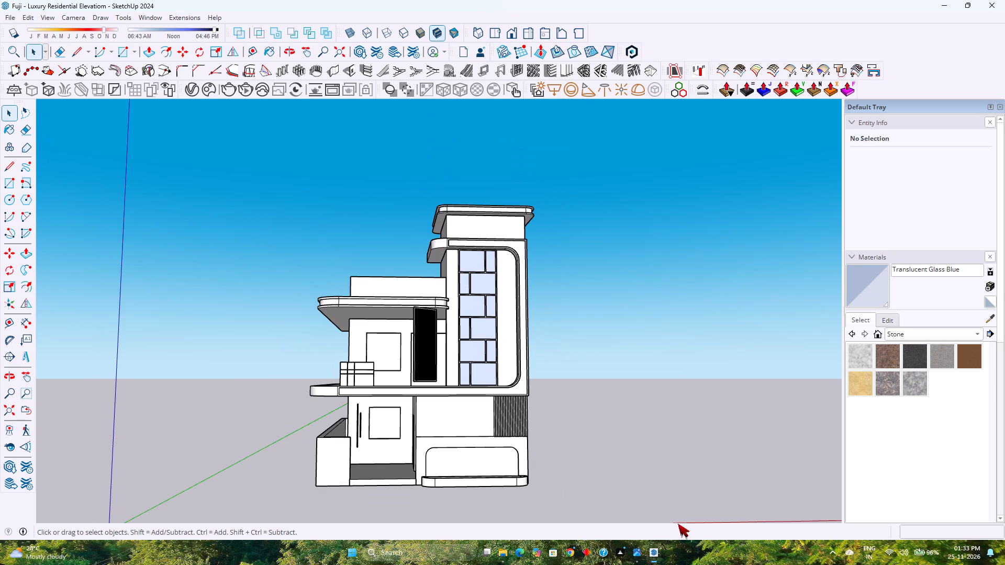
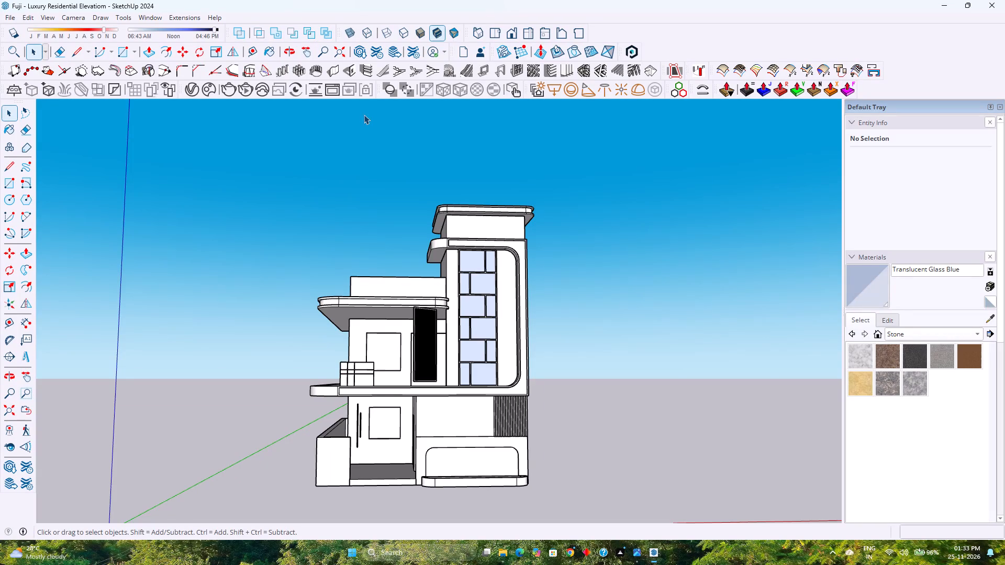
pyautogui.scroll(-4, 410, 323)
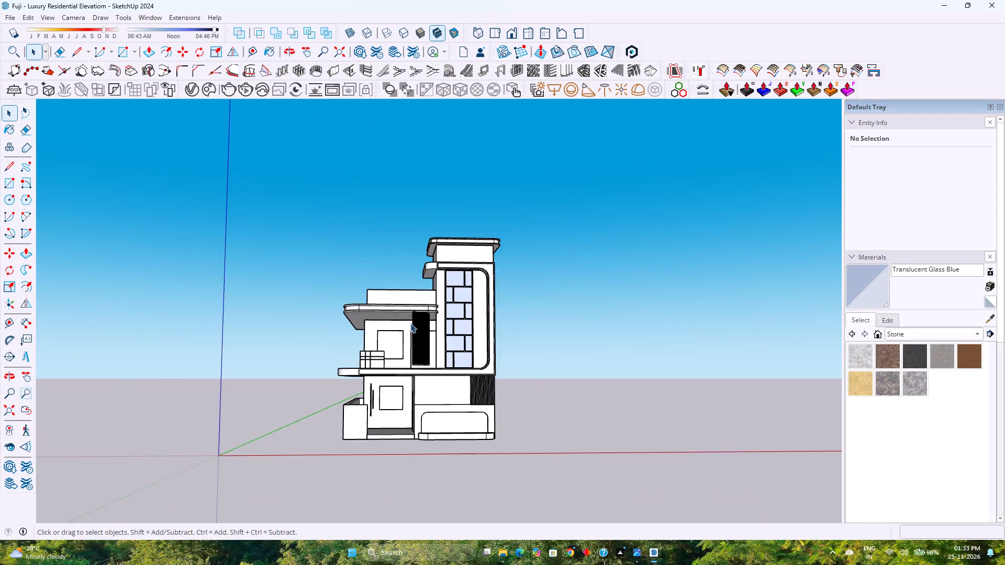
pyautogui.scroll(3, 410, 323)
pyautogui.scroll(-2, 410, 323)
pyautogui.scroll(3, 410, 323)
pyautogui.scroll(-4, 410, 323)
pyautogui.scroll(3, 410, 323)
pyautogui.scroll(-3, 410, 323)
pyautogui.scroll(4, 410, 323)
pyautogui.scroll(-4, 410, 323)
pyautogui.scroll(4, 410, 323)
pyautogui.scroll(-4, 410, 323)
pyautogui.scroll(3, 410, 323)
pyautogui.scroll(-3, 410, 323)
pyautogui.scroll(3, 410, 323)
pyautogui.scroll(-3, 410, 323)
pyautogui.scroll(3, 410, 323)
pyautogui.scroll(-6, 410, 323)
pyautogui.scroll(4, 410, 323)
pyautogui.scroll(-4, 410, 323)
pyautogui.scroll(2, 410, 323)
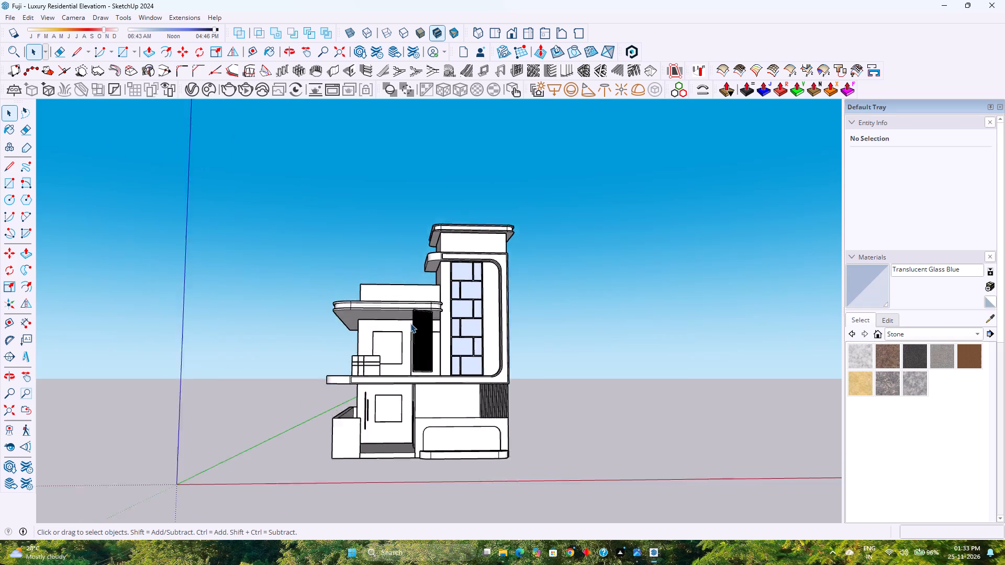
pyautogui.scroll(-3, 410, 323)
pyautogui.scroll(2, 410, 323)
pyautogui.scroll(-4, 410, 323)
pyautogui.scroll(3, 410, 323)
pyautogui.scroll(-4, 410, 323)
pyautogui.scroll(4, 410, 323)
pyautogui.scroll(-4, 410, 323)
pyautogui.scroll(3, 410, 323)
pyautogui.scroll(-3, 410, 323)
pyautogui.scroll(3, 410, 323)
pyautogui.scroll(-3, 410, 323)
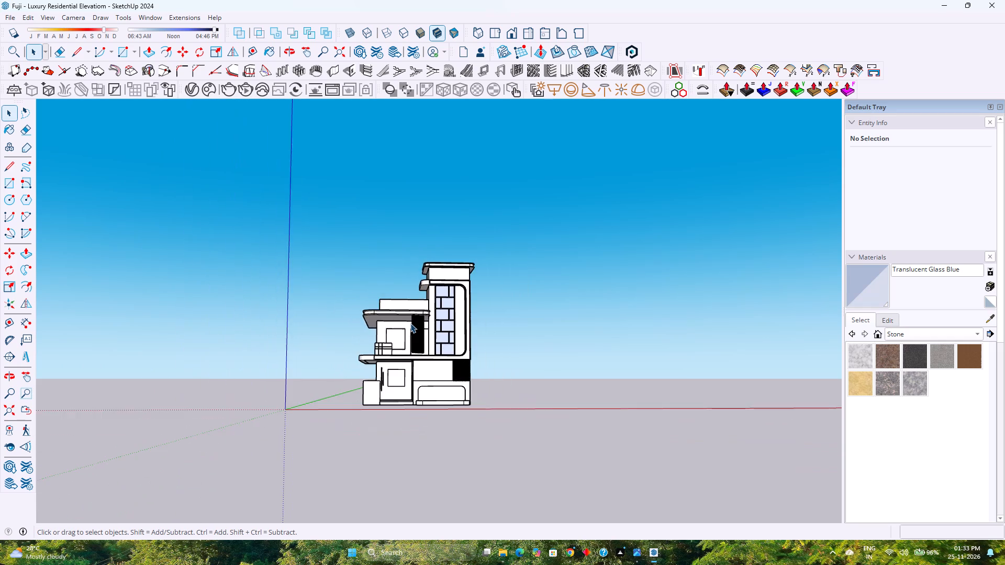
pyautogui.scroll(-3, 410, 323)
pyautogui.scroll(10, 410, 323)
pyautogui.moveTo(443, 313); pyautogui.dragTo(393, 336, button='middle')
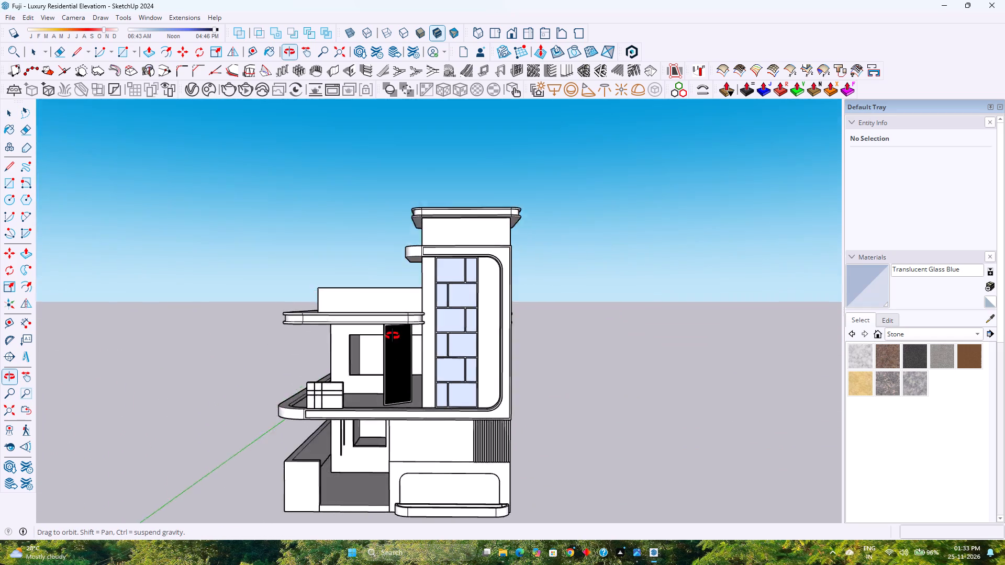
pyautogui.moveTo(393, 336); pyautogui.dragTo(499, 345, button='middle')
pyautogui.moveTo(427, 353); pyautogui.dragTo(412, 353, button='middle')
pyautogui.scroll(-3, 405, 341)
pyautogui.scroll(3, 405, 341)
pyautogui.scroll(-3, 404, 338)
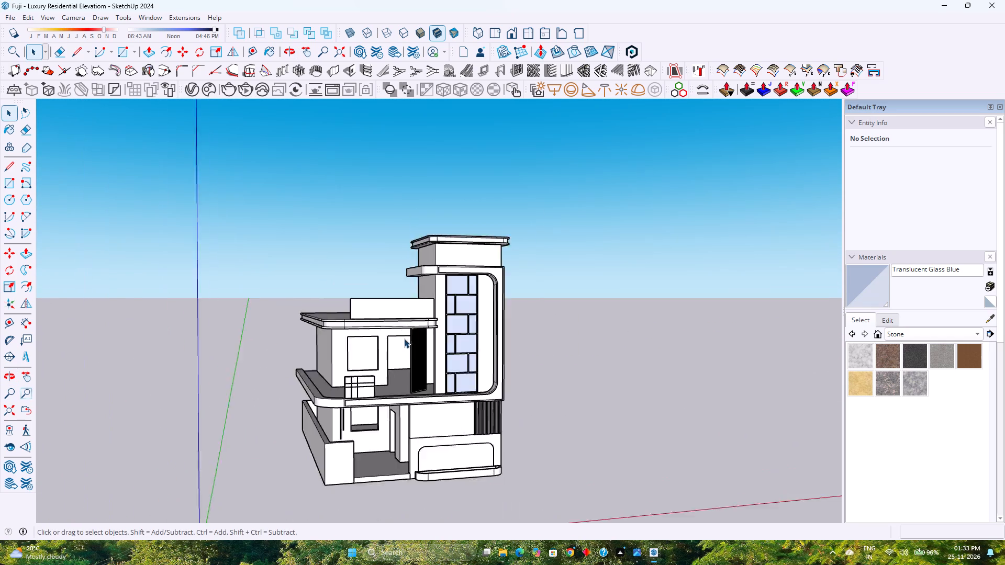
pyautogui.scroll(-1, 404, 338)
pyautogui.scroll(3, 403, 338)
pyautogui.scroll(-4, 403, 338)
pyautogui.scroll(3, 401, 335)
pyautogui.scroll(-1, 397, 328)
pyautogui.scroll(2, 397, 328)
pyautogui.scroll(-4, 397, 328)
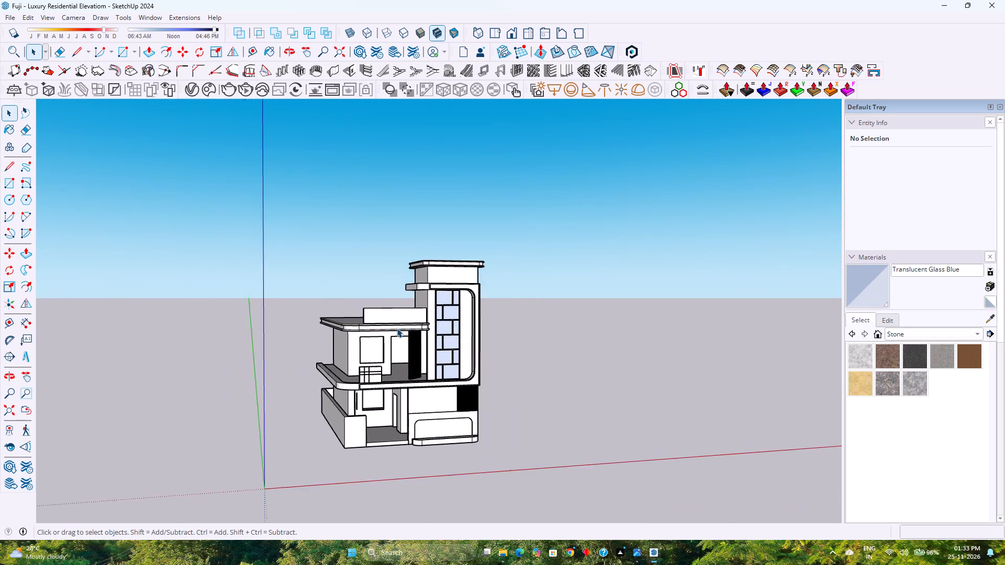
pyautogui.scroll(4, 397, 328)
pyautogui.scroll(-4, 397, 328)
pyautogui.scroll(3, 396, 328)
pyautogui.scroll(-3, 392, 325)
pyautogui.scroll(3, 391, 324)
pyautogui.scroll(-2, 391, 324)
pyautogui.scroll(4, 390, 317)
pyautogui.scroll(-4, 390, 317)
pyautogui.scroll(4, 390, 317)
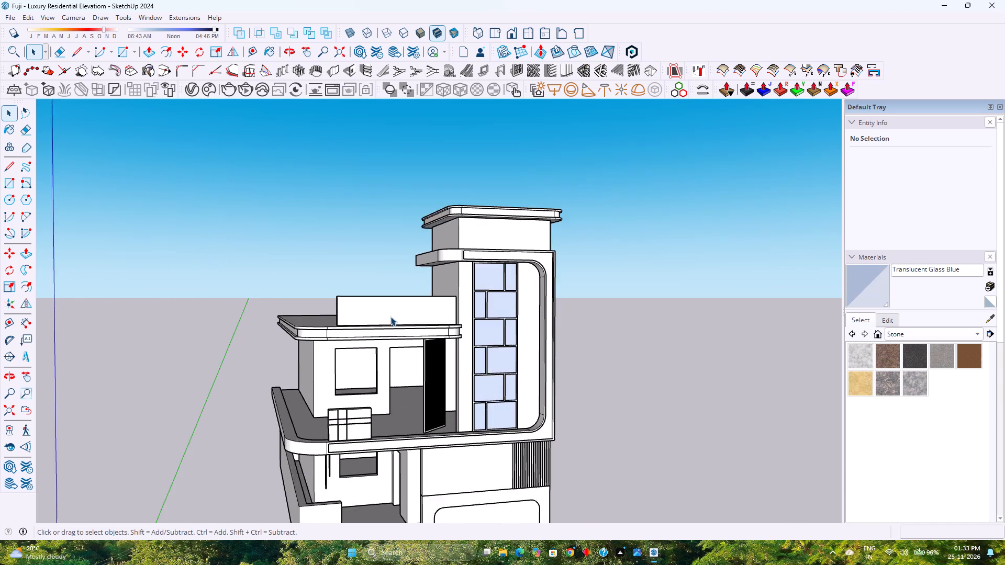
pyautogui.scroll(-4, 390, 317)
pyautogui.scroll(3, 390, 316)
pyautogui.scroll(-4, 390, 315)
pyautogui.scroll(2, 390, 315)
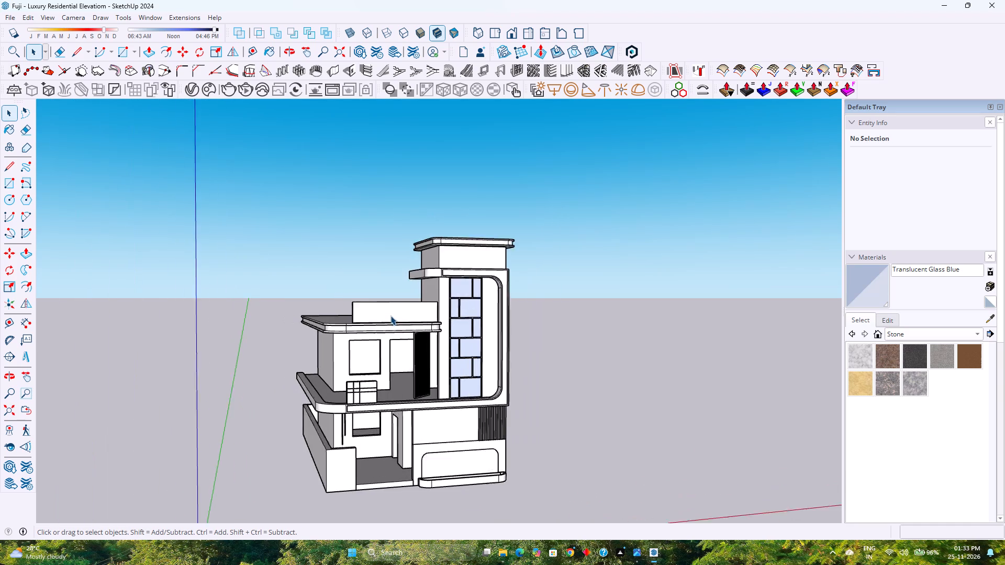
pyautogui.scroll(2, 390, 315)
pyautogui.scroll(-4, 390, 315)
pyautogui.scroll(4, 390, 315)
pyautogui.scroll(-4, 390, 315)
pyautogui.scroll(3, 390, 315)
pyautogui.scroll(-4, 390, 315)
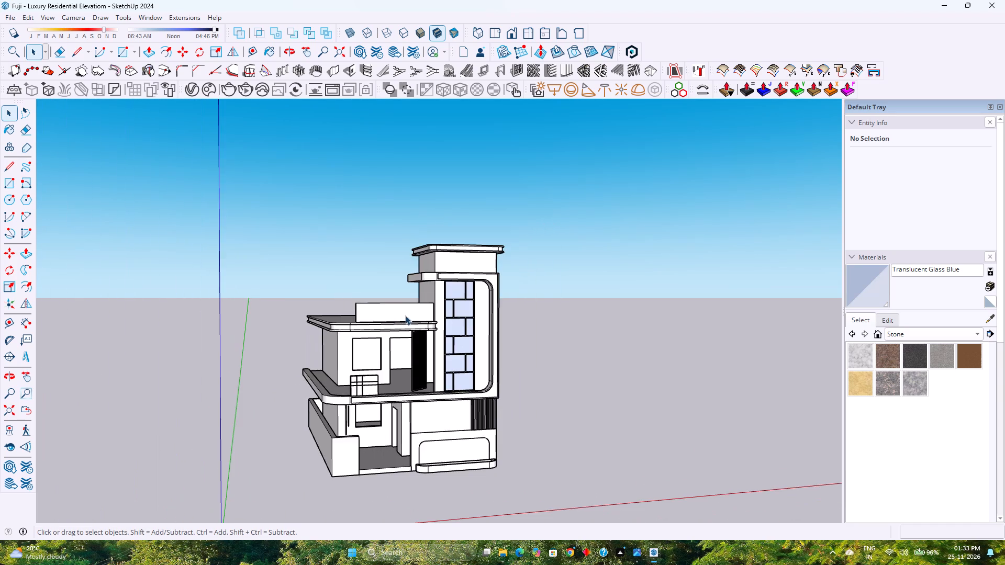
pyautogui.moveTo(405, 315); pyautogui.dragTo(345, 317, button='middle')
# Rotate the framed jaali panel a further 10° about the vertical axis through its bottom front corner.
pyautogui.click(510, 28)
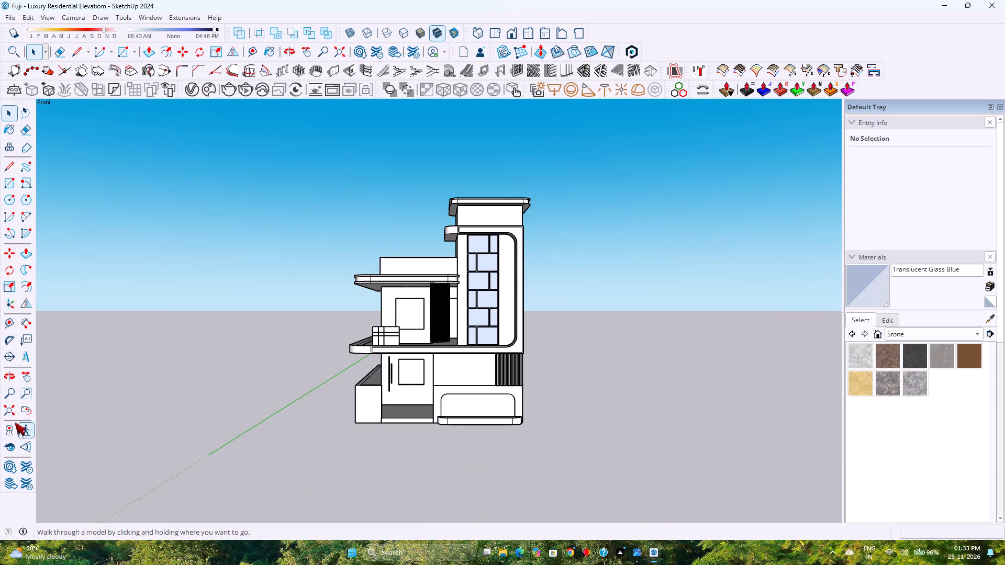
pyautogui.click(7, 415)
pyautogui.scroll(2, 472, 395)
pyautogui.scroll(-2, 472, 395)
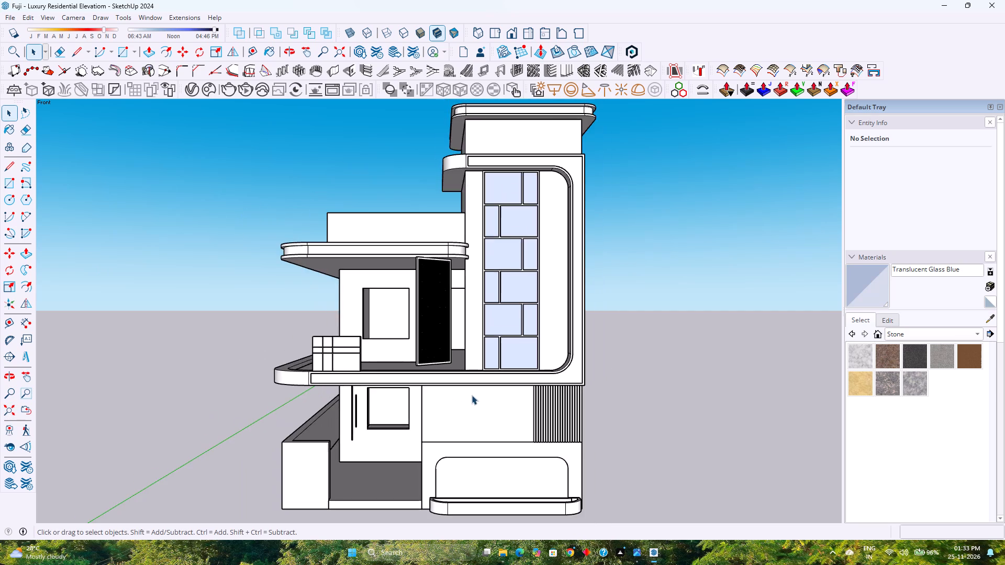
pyautogui.scroll(3, 445, 341)
pyautogui.moveTo(450, 340); pyautogui.dragTo(401, 428, button='middle')
pyautogui.middleClick(401, 428)
pyautogui.click(397, 403)
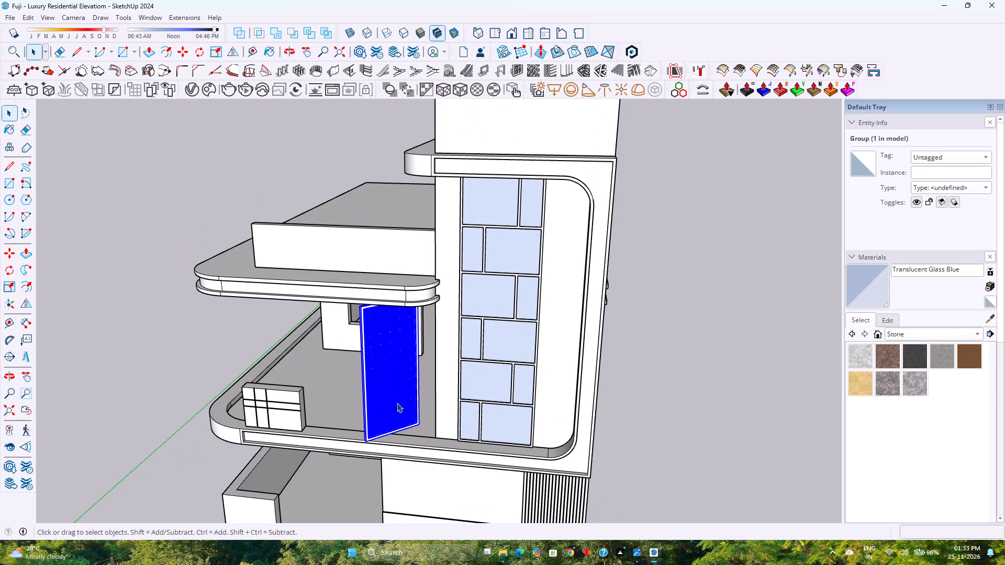
pyautogui.scroll(4, 396, 403)
pyautogui.moveTo(396, 400); pyautogui.dragTo(399, 380, button='middle')
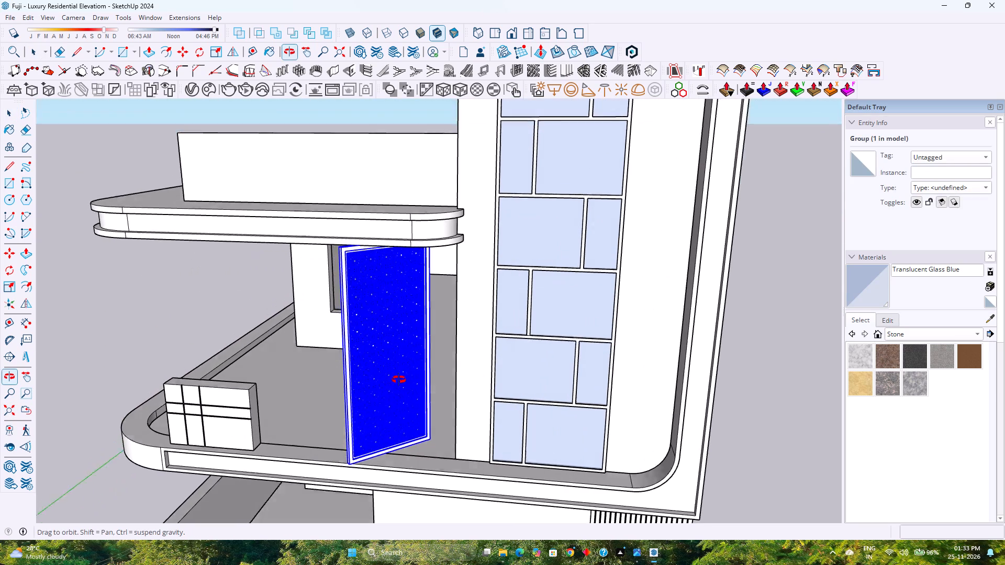
pyautogui.moveTo(399, 380); pyautogui.dragTo(400, 390, button='middle')
pyautogui.middleClick(400, 391)
pyautogui.click(197, 52)
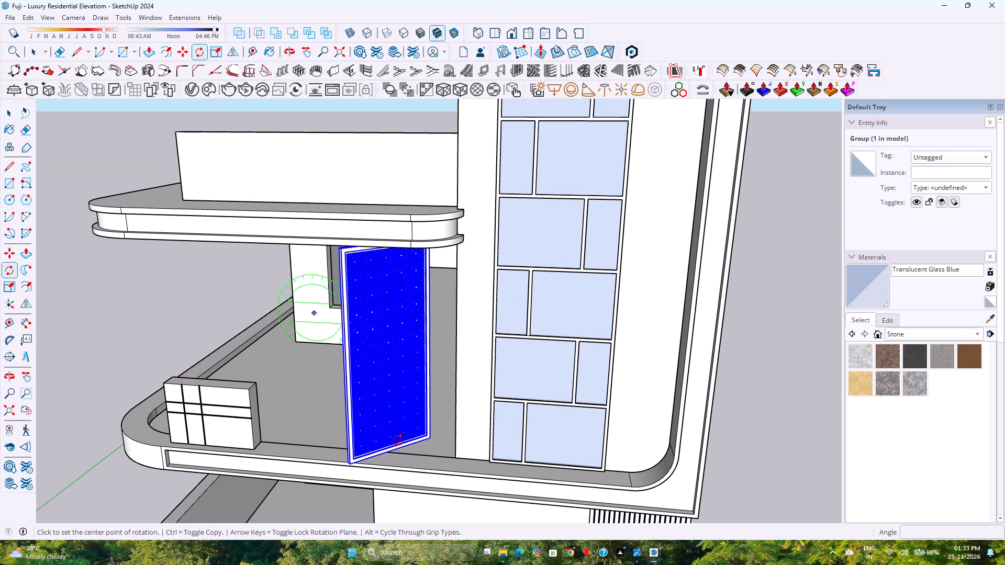
pyautogui.press('Up')
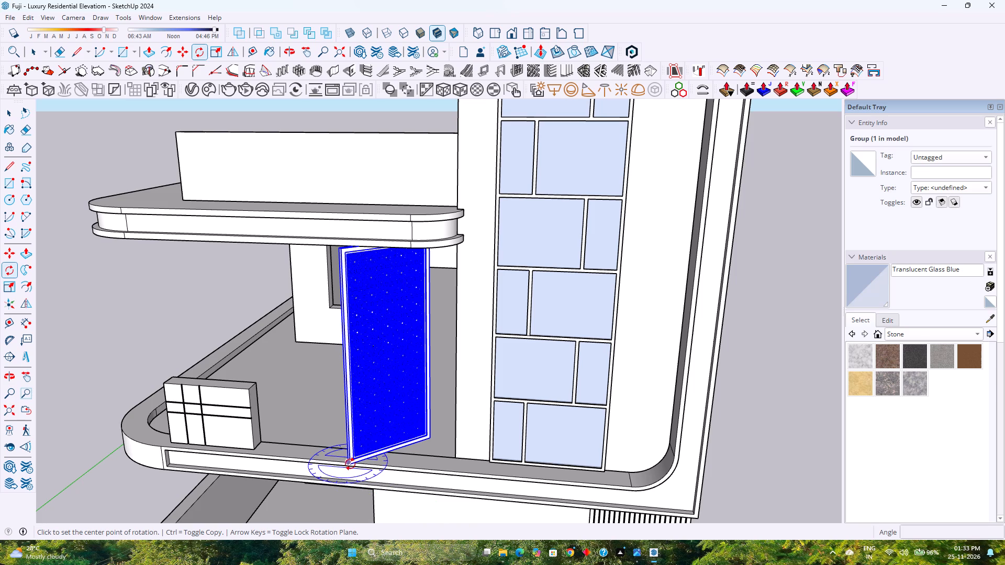
pyautogui.click(351, 463)
pyautogui.click(431, 440)
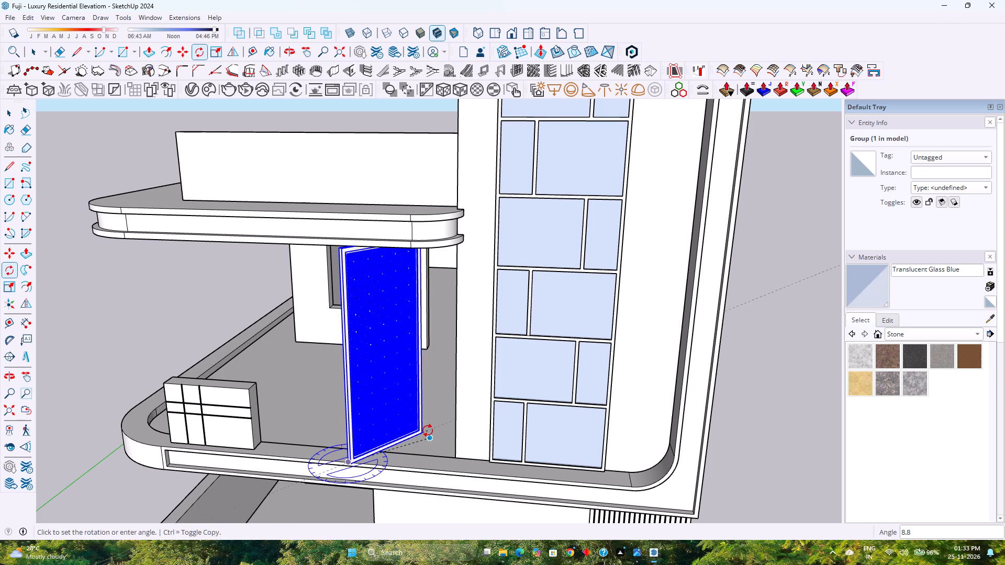
pyautogui.click(427, 430)
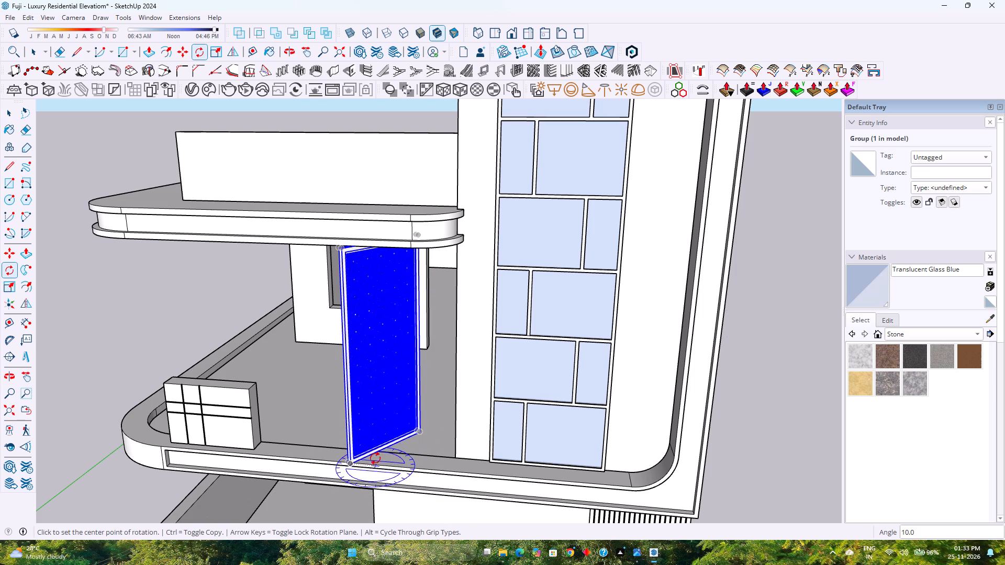
# Move the jaali panel about 1' along the red axis toward the glazed tower.
pyautogui.press('m')
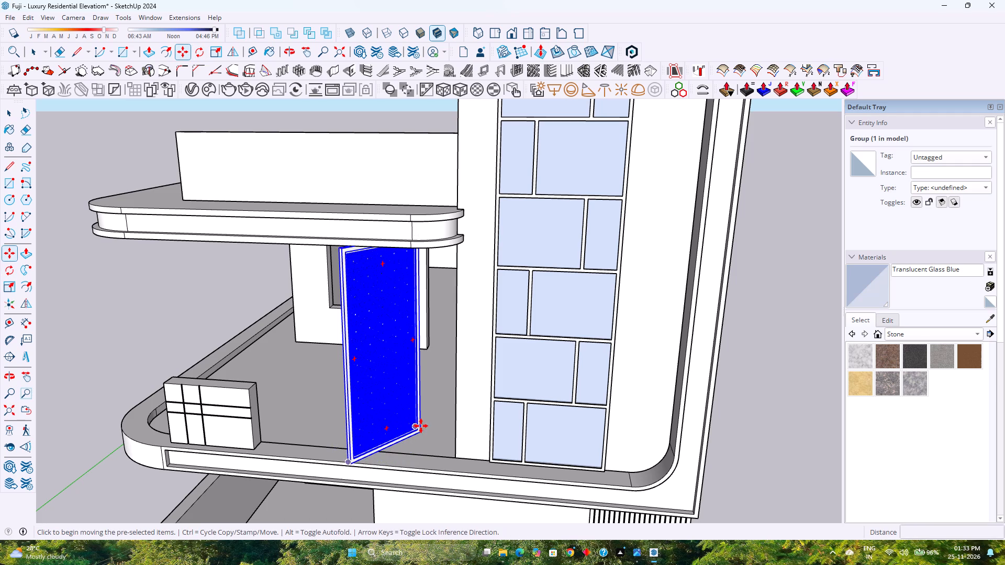
pyautogui.click(421, 431)
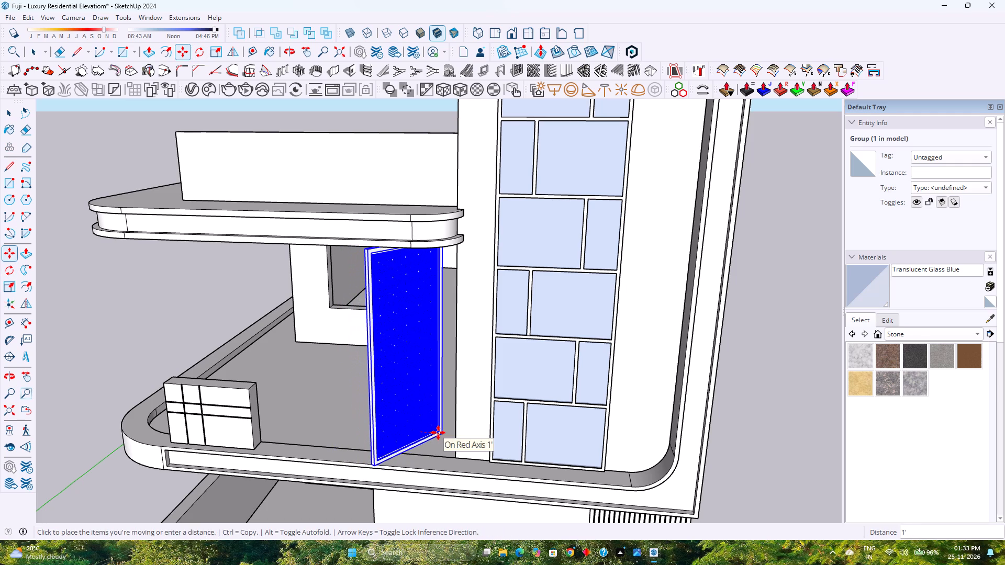
pyautogui.click(438, 433)
# Copy the jaali panel 3' along the red axis, away from the glazed tower.
pyautogui.click(376, 467)
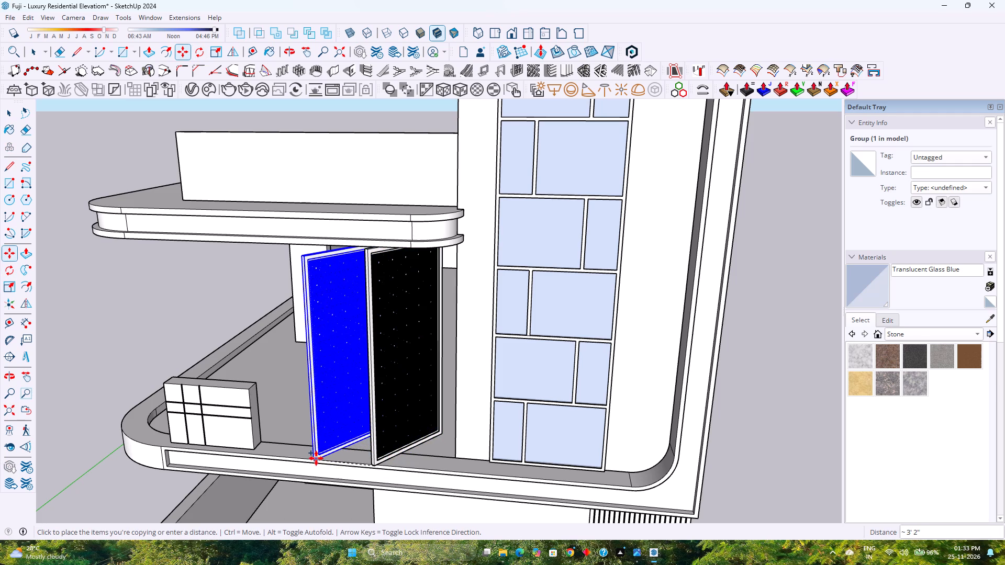
pyautogui.press('Right')
pyautogui.scroll(2, 306, 461)
pyautogui.moveTo(306, 461); pyautogui.dragTo(377, 400, button='middle')
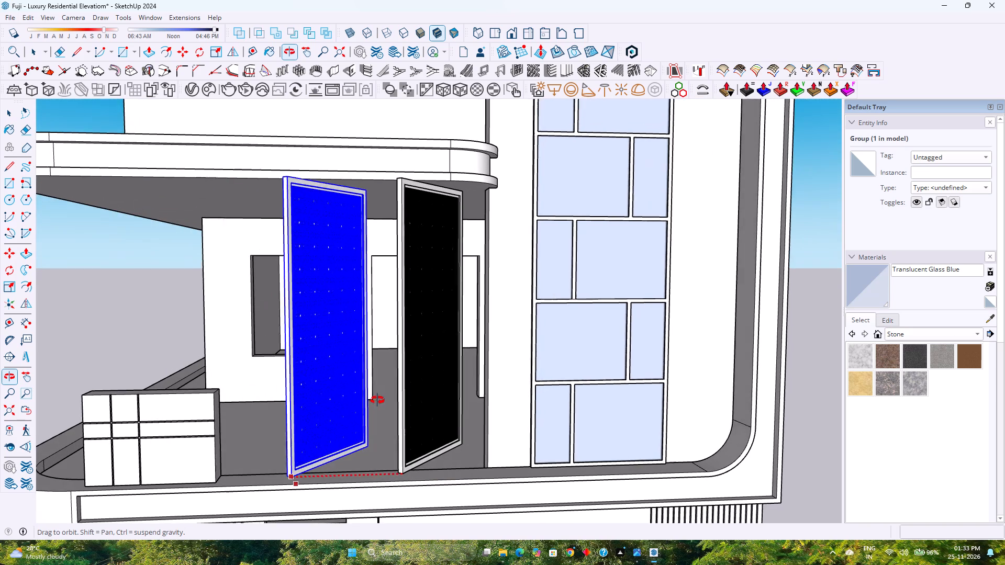
pyautogui.moveTo(377, 400); pyautogui.dragTo(379, 400, button='middle')
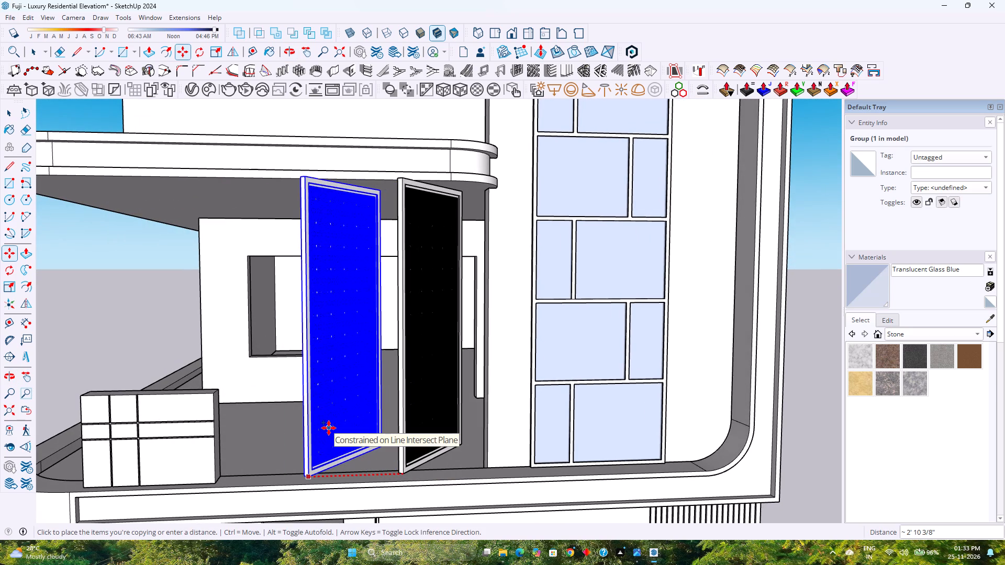
pyautogui.write("3'")
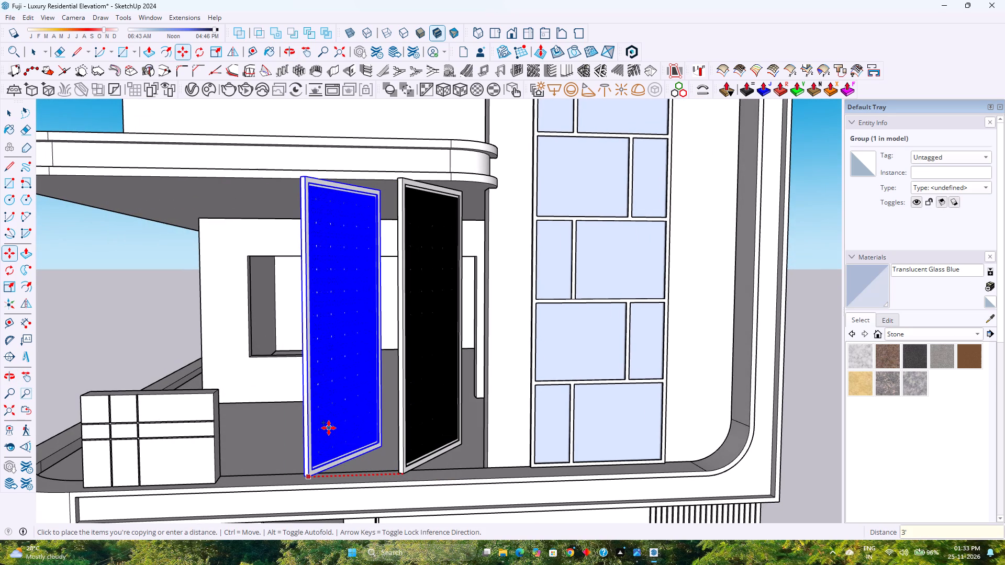
pyautogui.press('Return')
pyautogui.press('space')
# Move both jaali panels together 11" along the red axis, away from the glazed tower.
pyautogui.scroll(-1, 333, 443)
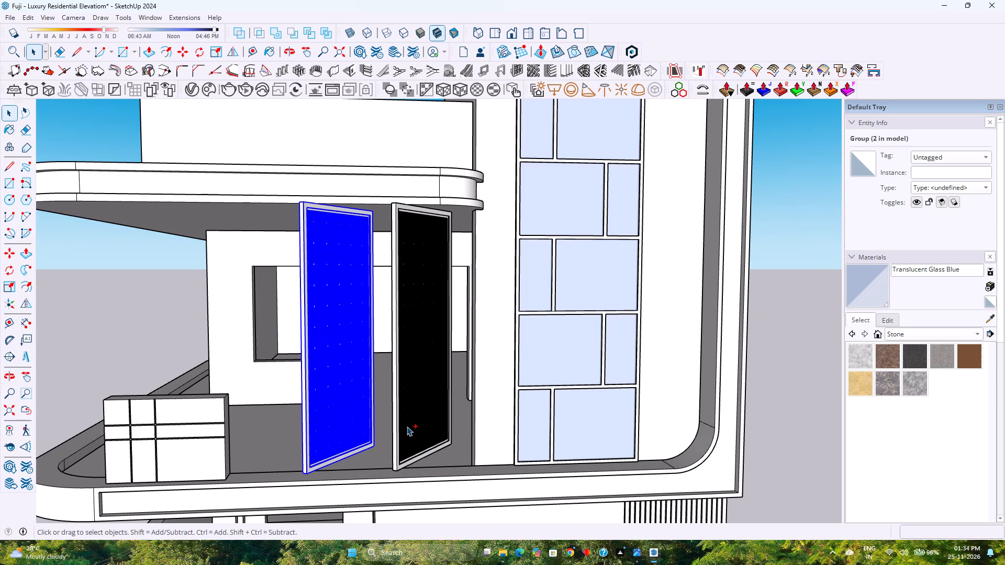
pyautogui.keyDown('ctrl'); pyautogui.click(407, 426); pyautogui.keyUp('ctrl')
pyautogui.press('m')
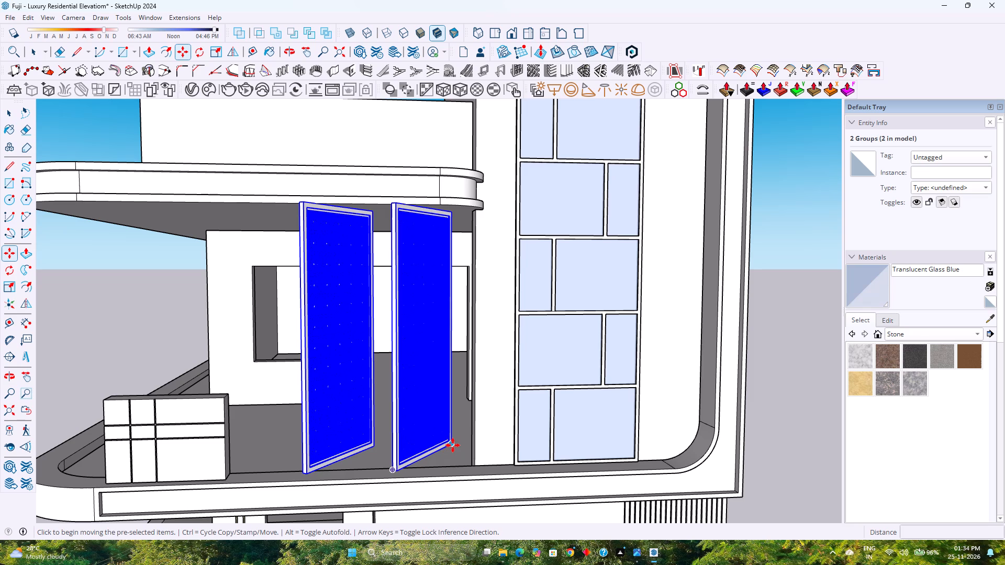
pyautogui.click(453, 445)
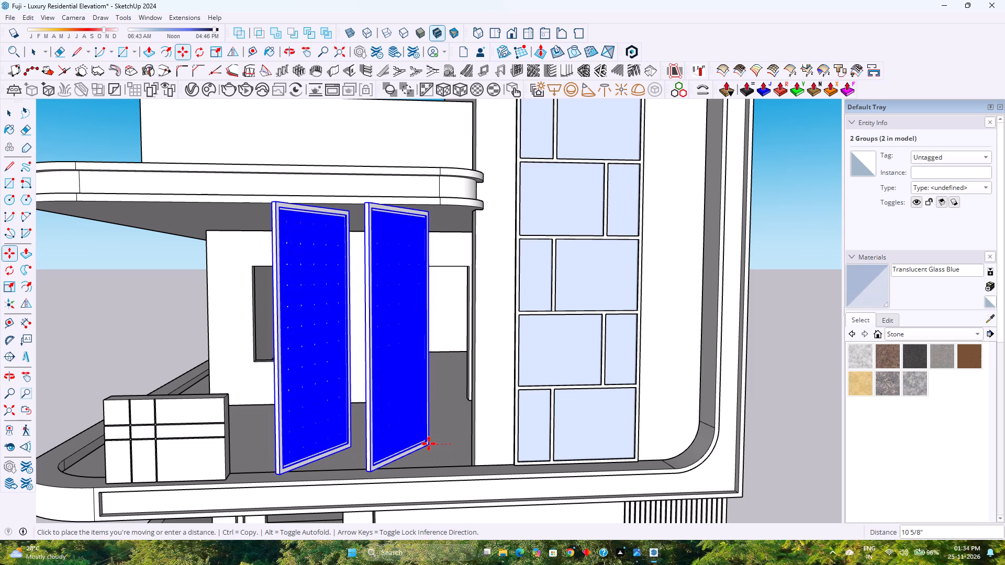
pyautogui.write('11')
pyautogui.press('Return')
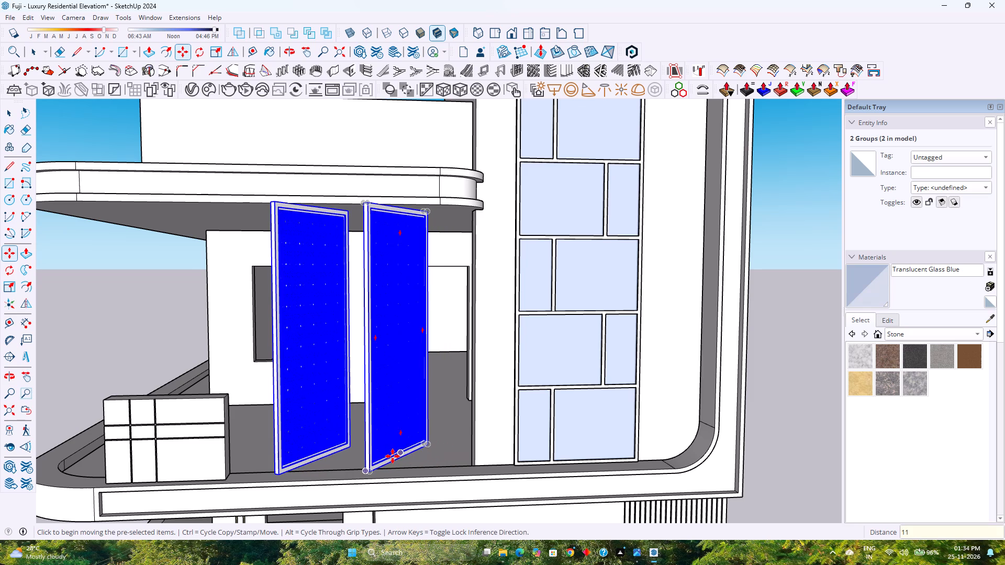
# Examine the two jaali panels beneath the balcony canopy from above and in the standard front view.
pyautogui.scroll(-5, 393, 456)
pyautogui.moveTo(394, 456); pyautogui.dragTo(230, 537, button='middle')
pyautogui.scroll(6, 353, 426)
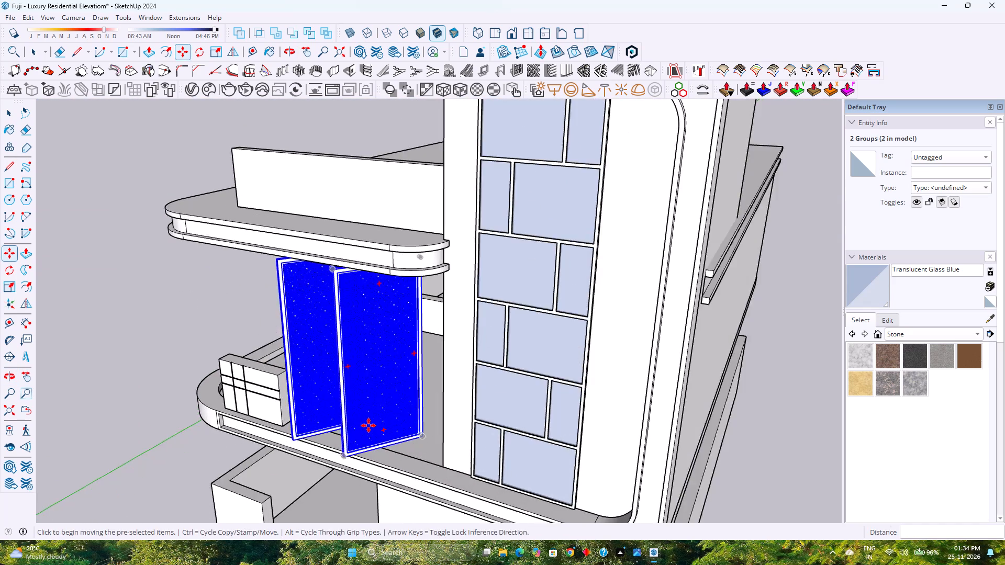
pyautogui.moveTo(368, 425); pyautogui.dragTo(661, 503, button='middle')
pyautogui.scroll(-3, 382, 423)
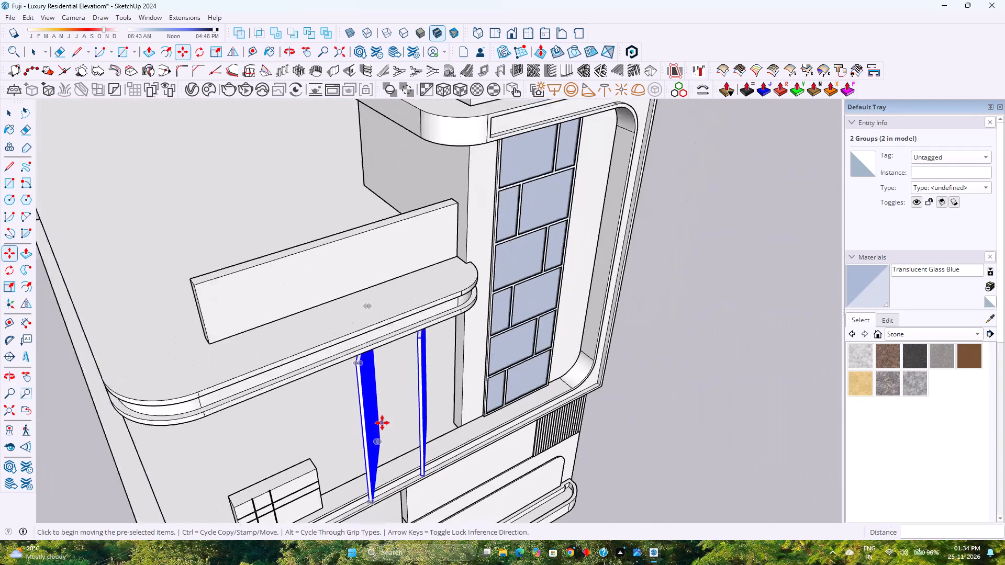
pyautogui.scroll(-4, 382, 423)
pyautogui.press('space')
pyautogui.scroll(-1, 409, 430)
pyautogui.moveTo(393, 425); pyautogui.dragTo(299, 254, button='middle')
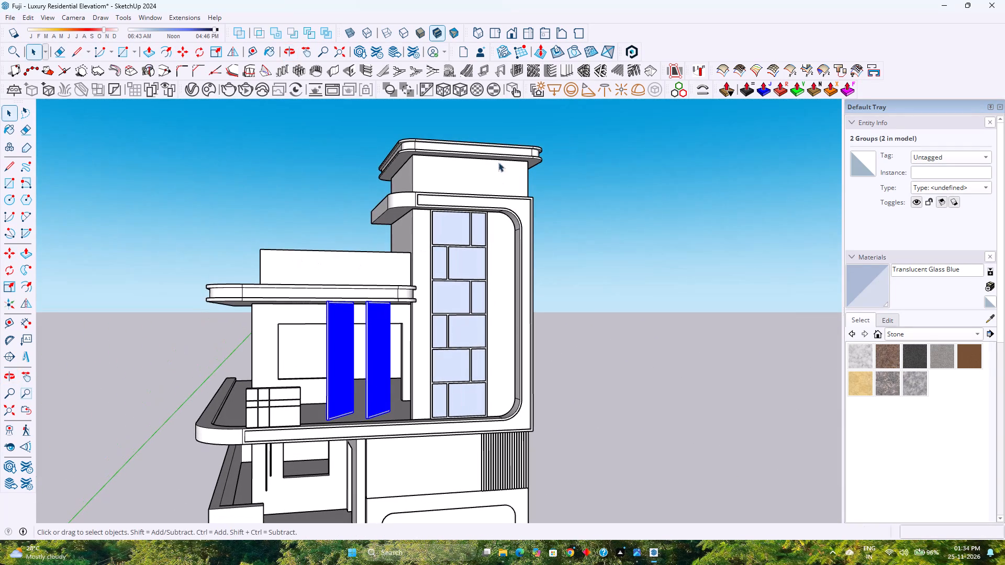
pyautogui.click(511, 36)
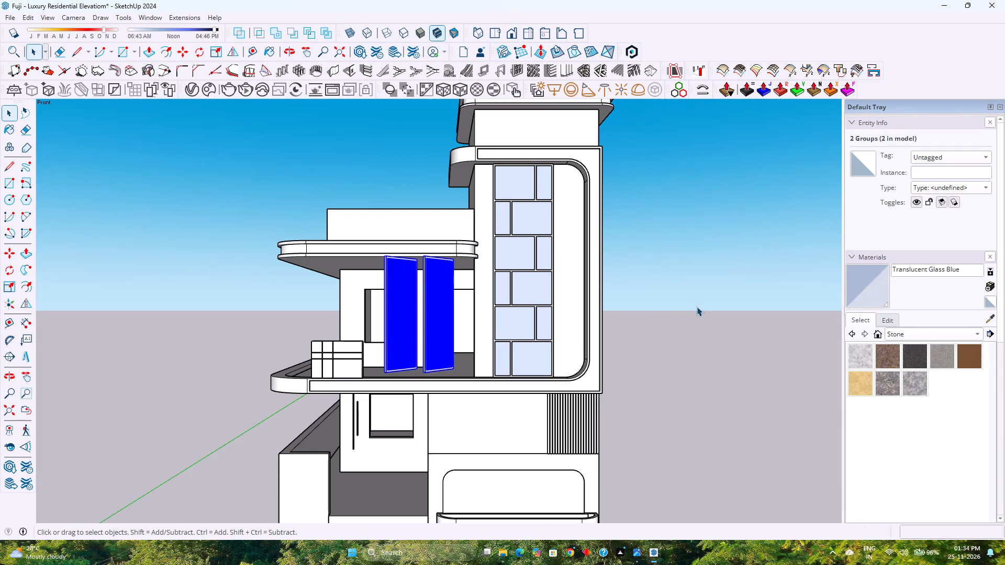
pyautogui.click(697, 307)
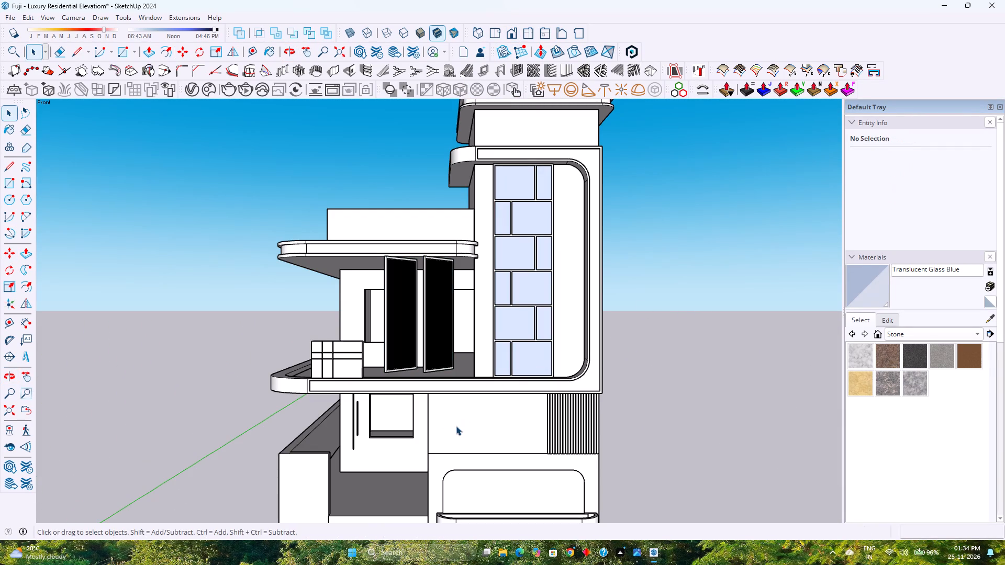
pyautogui.scroll(-4, 400, 438)
pyautogui.scroll(2, 399, 438)
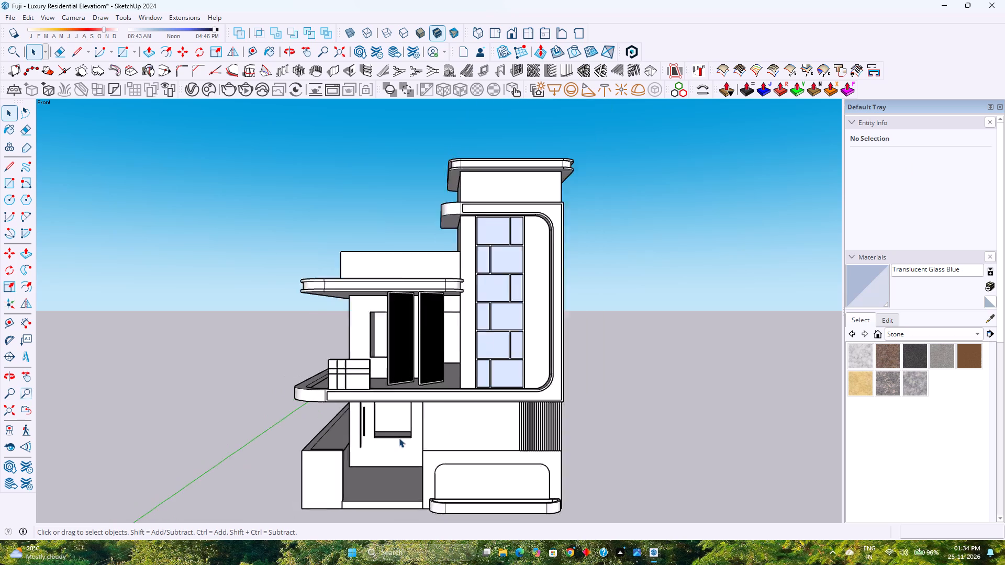
pyautogui.scroll(2, 399, 438)
pyautogui.scroll(-3, 404, 435)
pyautogui.scroll(3, 404, 435)
pyautogui.scroll(-3, 403, 434)
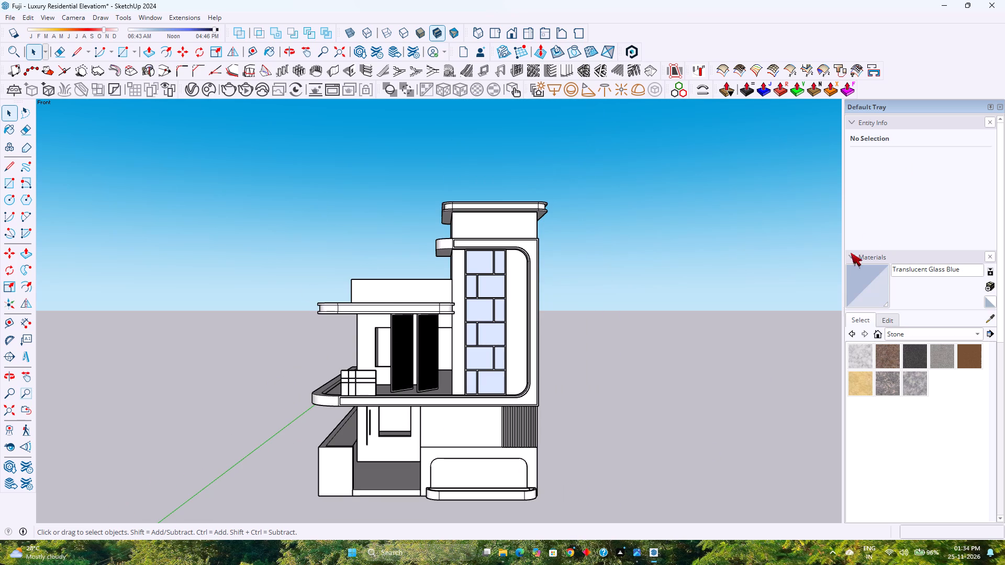
# Set the reference elevation image side by side with the SketchUp window, giving the model the larger share.
pyautogui.click(639, 523)
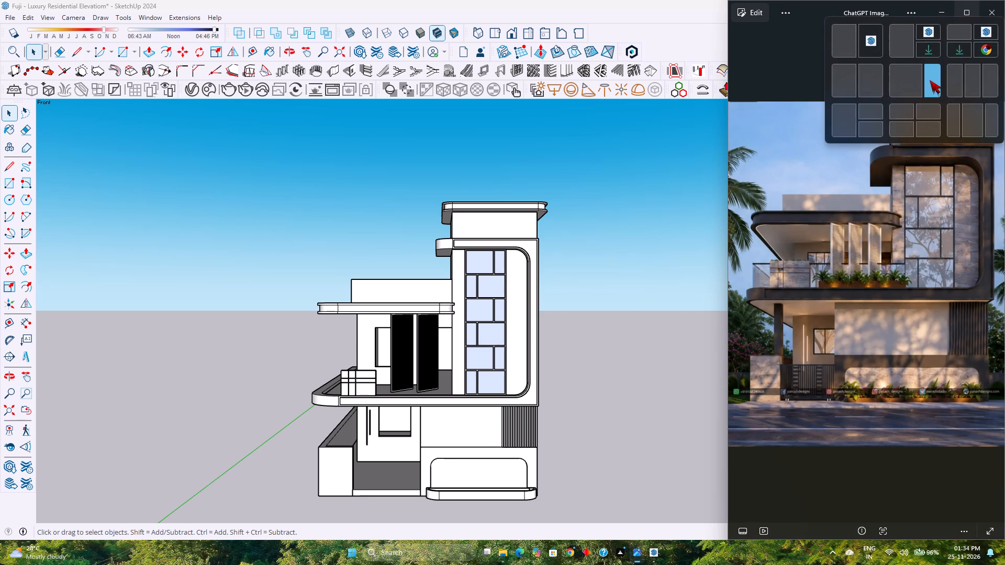
pyautogui.click(930, 80)
pyautogui.click(460, 215)
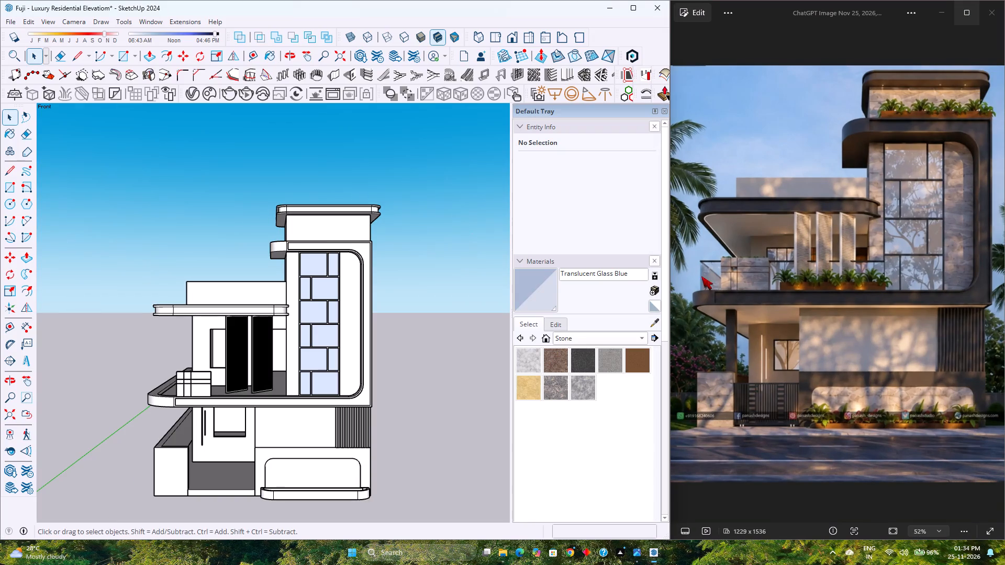
pyautogui.click(668, 234)
pyautogui.moveTo(673, 218); pyautogui.dragTo(839, 202)
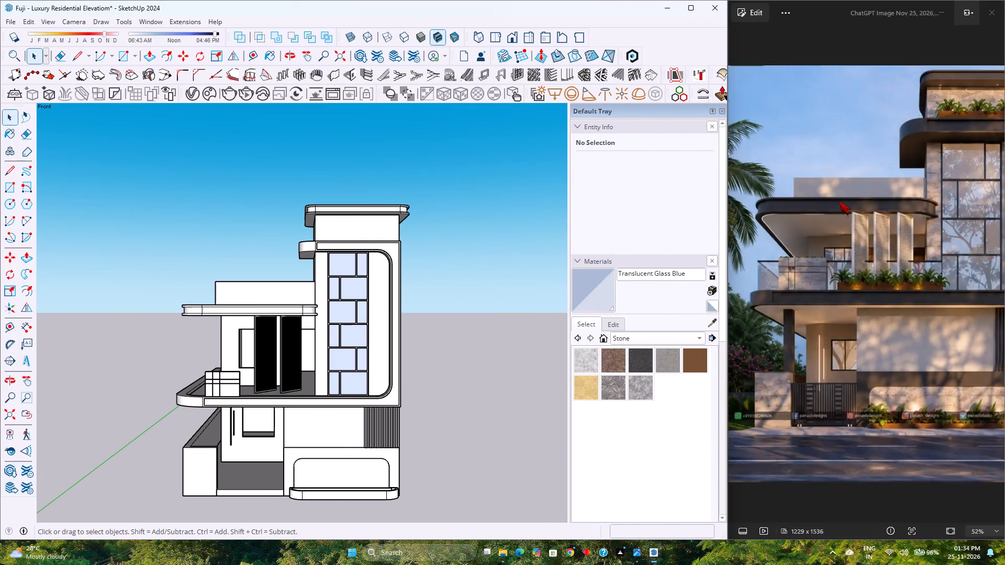
# Compare the two jaali panels beneath the balcony canopy with the vertical panels in the reference image.
pyautogui.scroll(3, 883, 274)
pyautogui.scroll(-2, 883, 274)
pyautogui.scroll(2, 208, 426)
pyautogui.scroll(2, 286, 398)
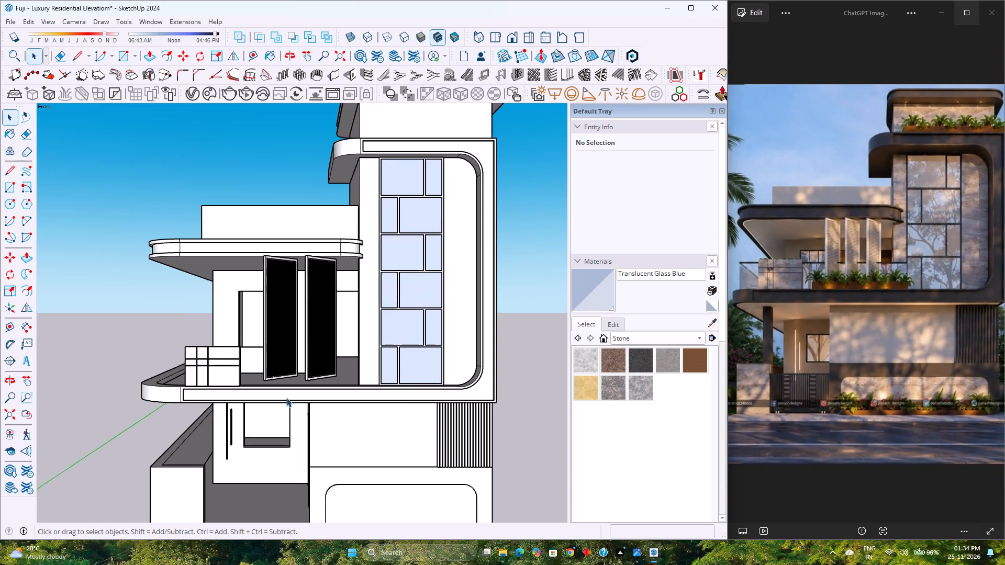
pyautogui.scroll(3, 286, 398)
pyautogui.moveTo(287, 397); pyautogui.dragTo(434, 391, button='middle')
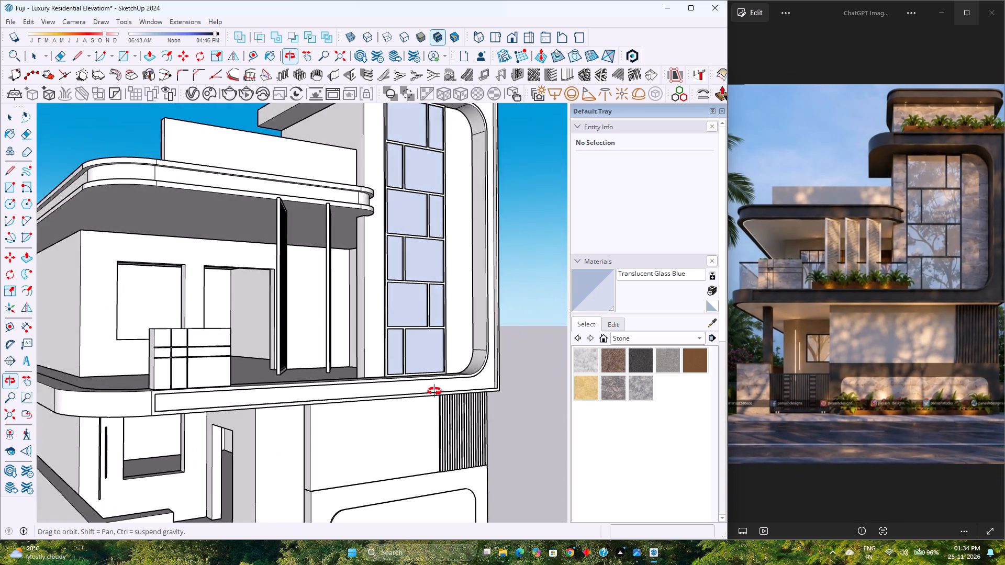
pyautogui.moveTo(434, 391); pyautogui.dragTo(328, 398, button='middle')
pyautogui.scroll(1, 328, 398)
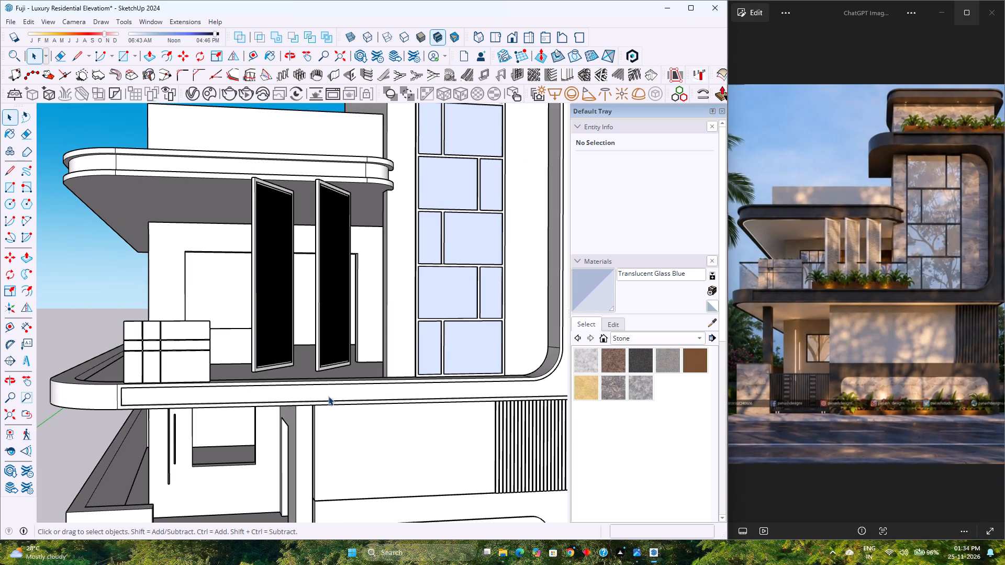
pyautogui.scroll(-1, 328, 396)
pyautogui.scroll(1, 328, 396)
pyautogui.scroll(-1, 328, 396)
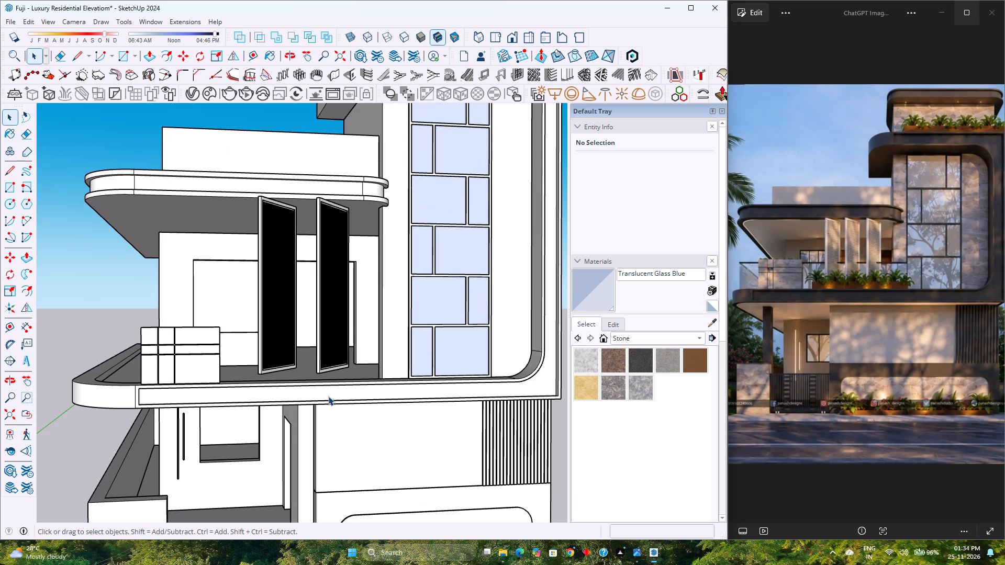
pyautogui.scroll(1, 328, 396)
pyautogui.scroll(-4, 328, 396)
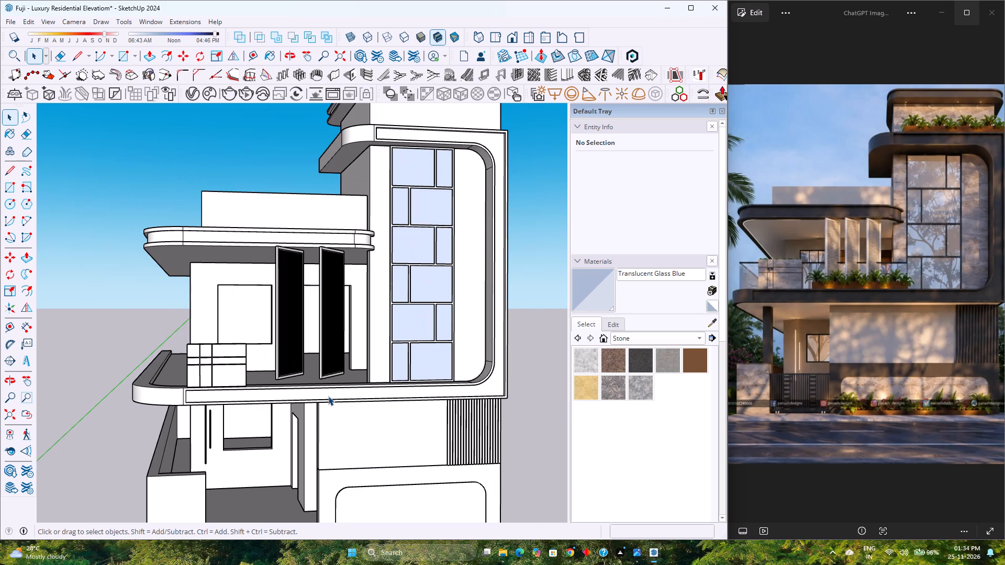
pyautogui.scroll(4, 328, 396)
pyautogui.scroll(-5, 328, 396)
pyautogui.scroll(5, 276, 311)
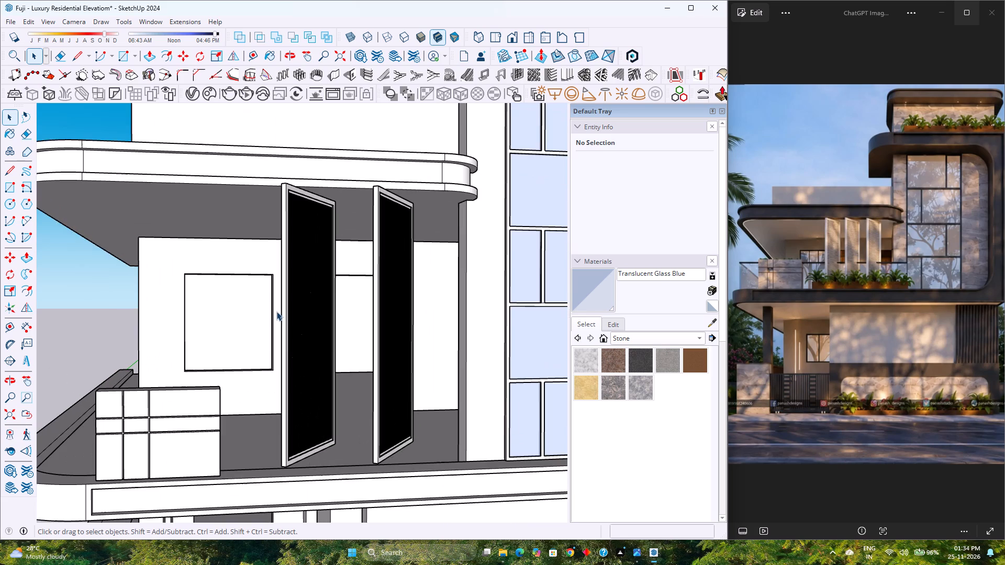
pyautogui.moveTo(323, 351); pyautogui.dragTo(288, 381, button='middle')
pyautogui.scroll(-3, 289, 380)
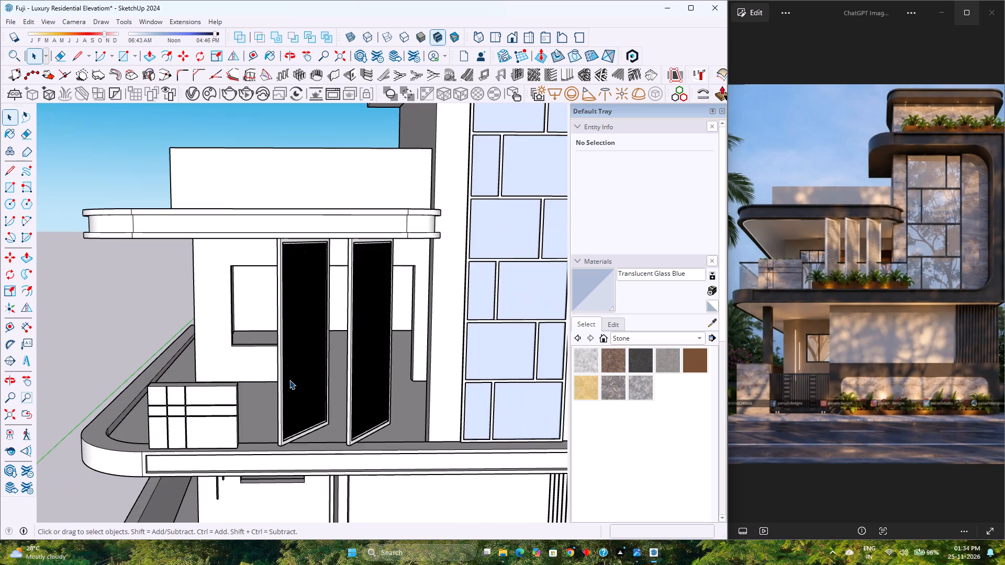
pyautogui.scroll(-5, 305, 386)
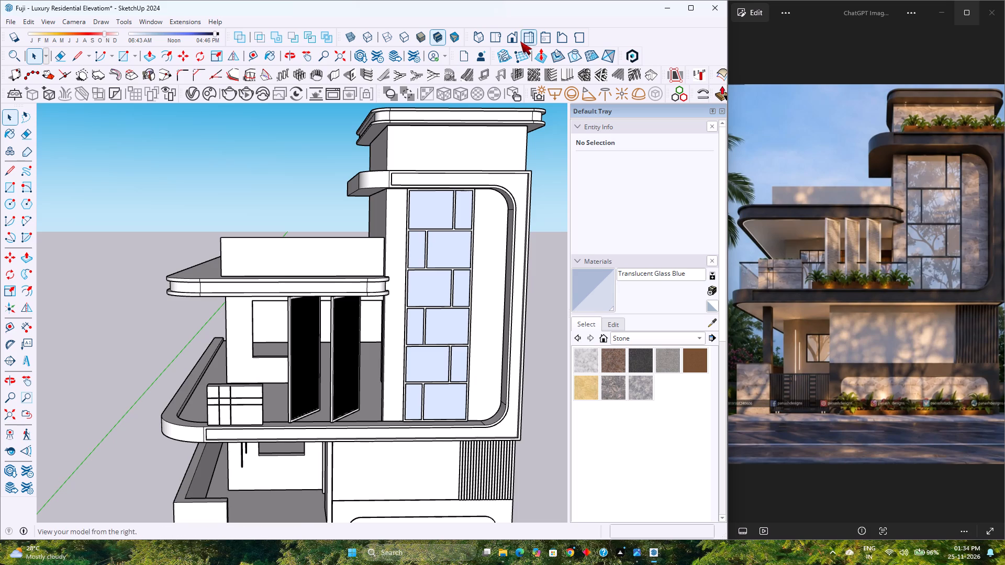
# Check the jaali panels in the standard front view and examine where their bases meet the balcony edge.
pyautogui.click(516, 41)
pyautogui.scroll(-2, 283, 303)
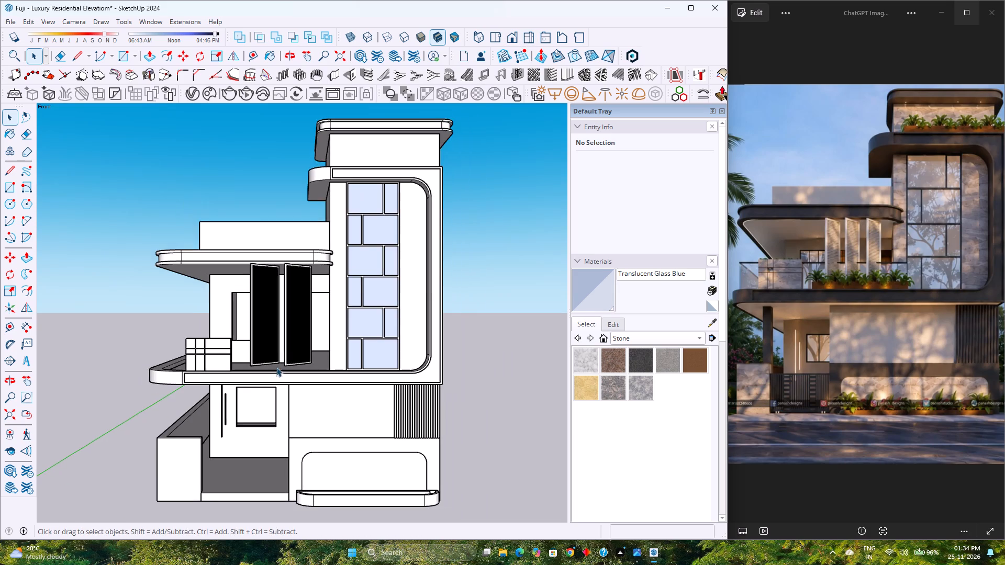
pyautogui.scroll(3, 266, 389)
pyautogui.moveTo(265, 390); pyautogui.dragTo(468, 447, button='middle')
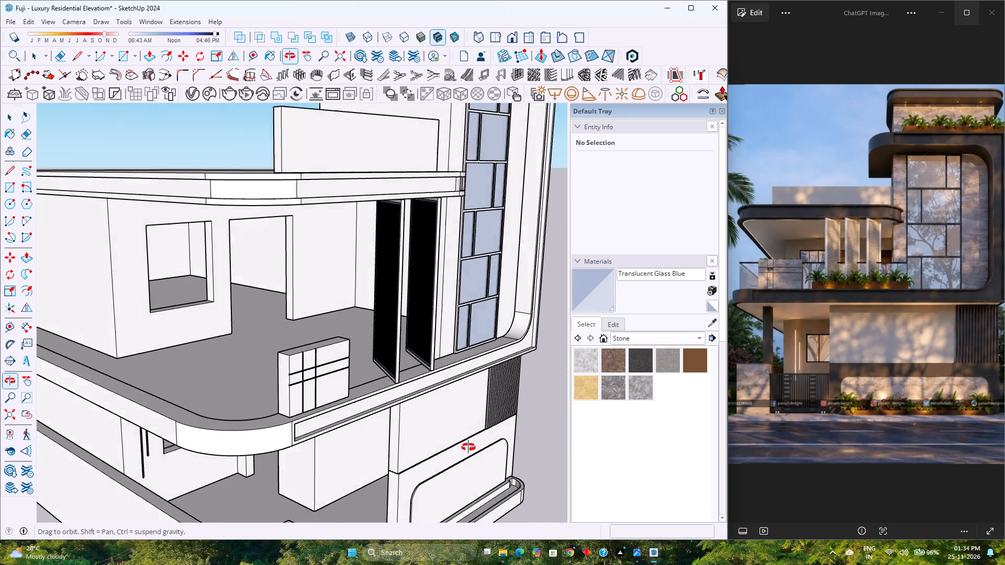
pyautogui.moveTo(468, 447); pyautogui.dragTo(440, 453, button='middle')
pyautogui.scroll(18, 414, 368)
pyautogui.moveTo(410, 359); pyautogui.dragTo(395, 358, button='middle')
pyautogui.scroll(-4, 391, 352)
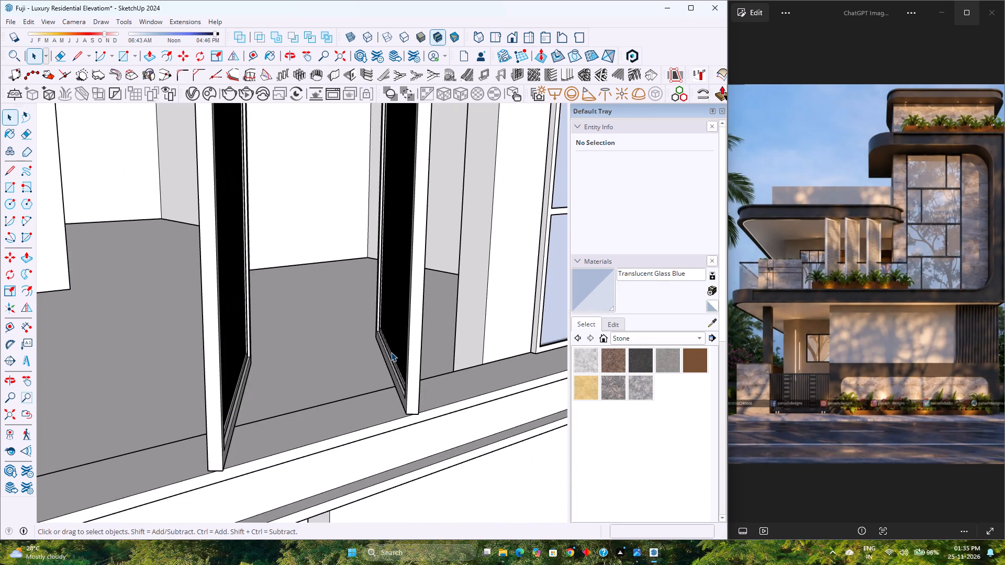
pyautogui.scroll(-3, 391, 352)
pyautogui.scroll(3, 391, 352)
pyautogui.scroll(-4, 391, 352)
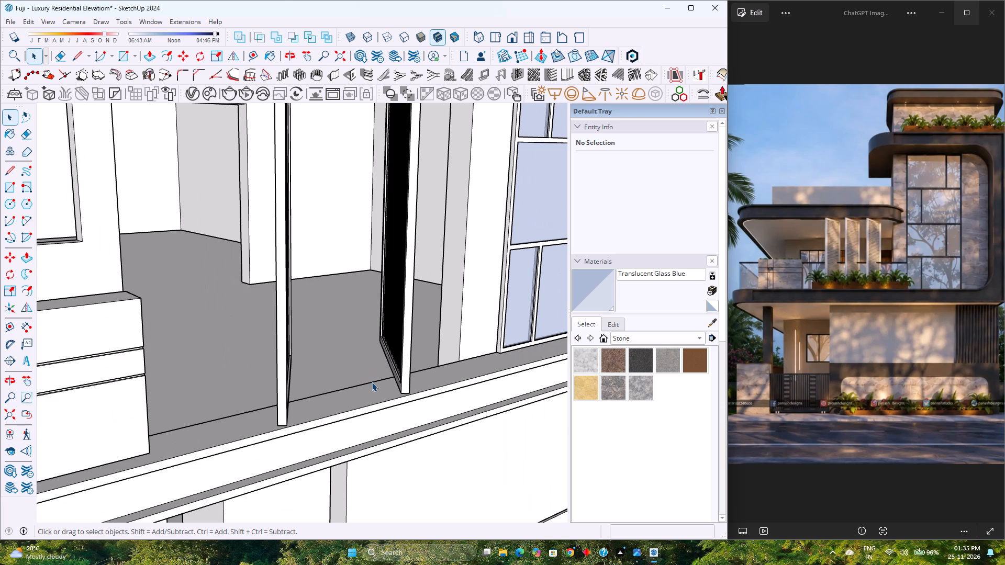
pyautogui.scroll(4, 373, 382)
pyautogui.scroll(-2, 375, 382)
pyautogui.moveTo(380, 381); pyautogui.dragTo(281, 389, button='middle')
pyautogui.scroll(-5, 284, 381)
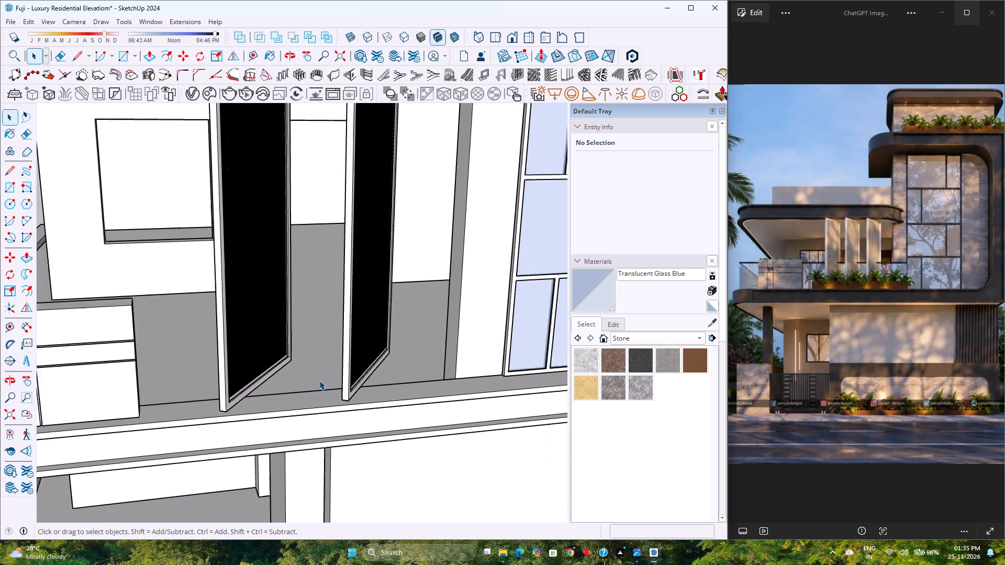
pyautogui.scroll(-5, 319, 380)
pyautogui.scroll(4, 319, 380)
pyautogui.scroll(-3, 319, 380)
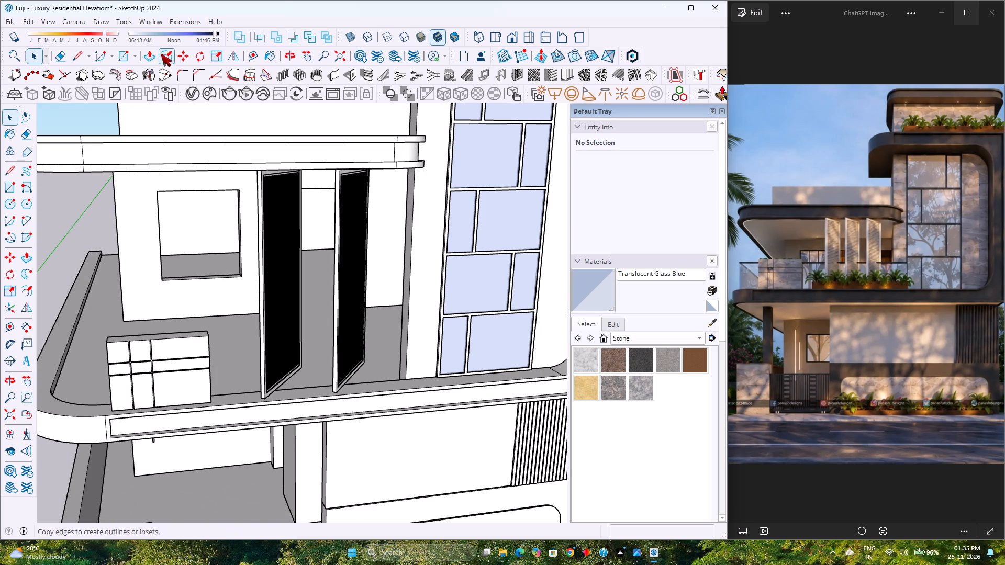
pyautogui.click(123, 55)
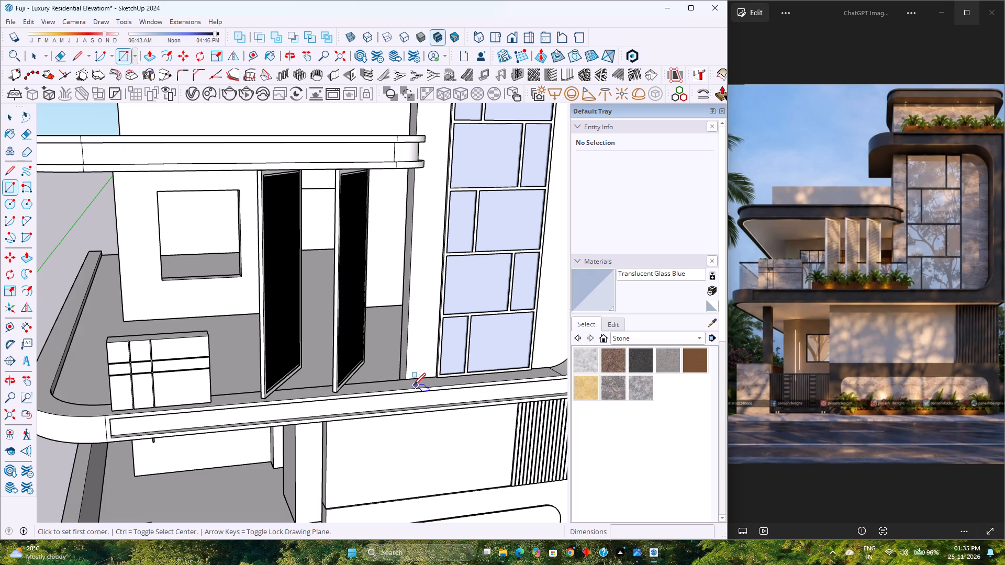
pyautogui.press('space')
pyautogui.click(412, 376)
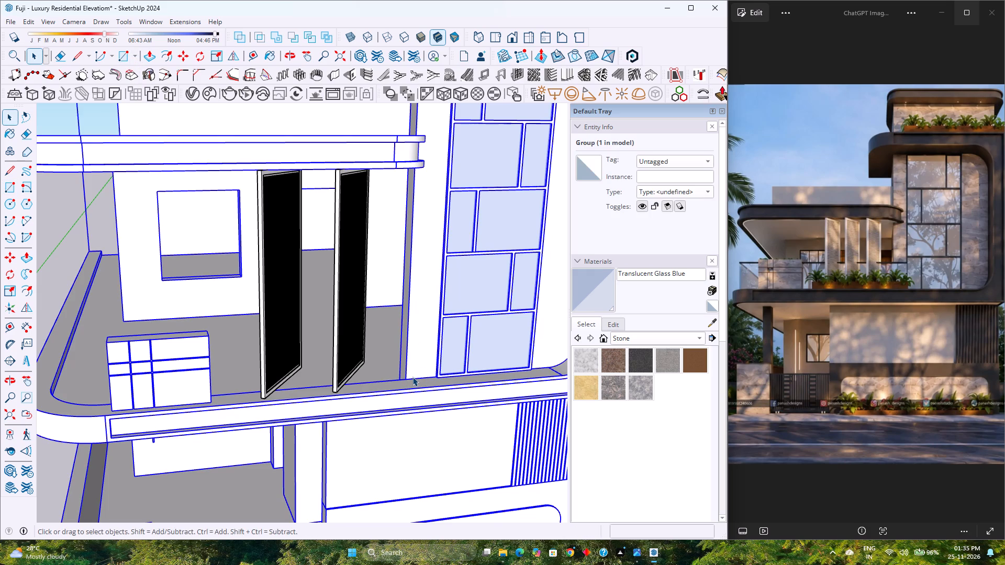
# Cut both jaali panels and paste them inside the house group, at the front edge of the balcony.
pyautogui.click(352, 357)
pyautogui.keyDown('ctrl'); pyautogui.click(285, 356); pyautogui.keyUp('ctrl')
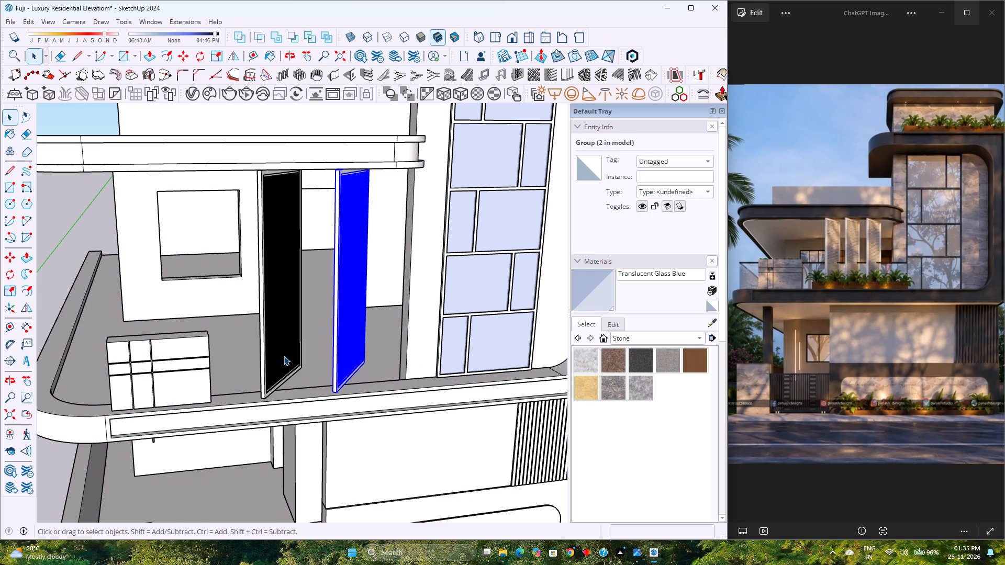
pyautogui.click(274, 380)
pyautogui.keyDown('ctrl'); pyautogui.click(340, 379); pyautogui.keyUp('ctrl')
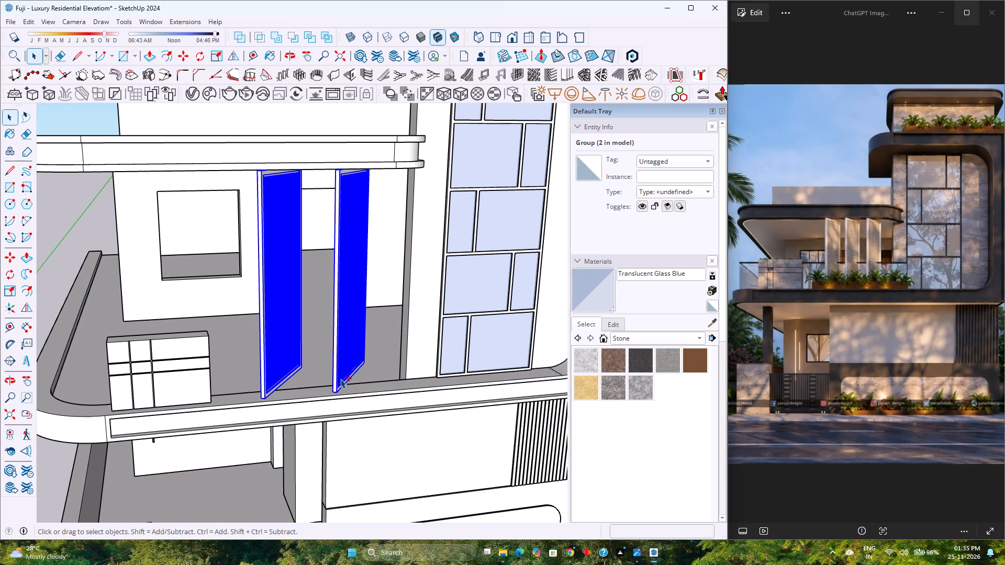
pyautogui.hotkey('ctrl', 'x')
pyautogui.doubleClick(342, 400)
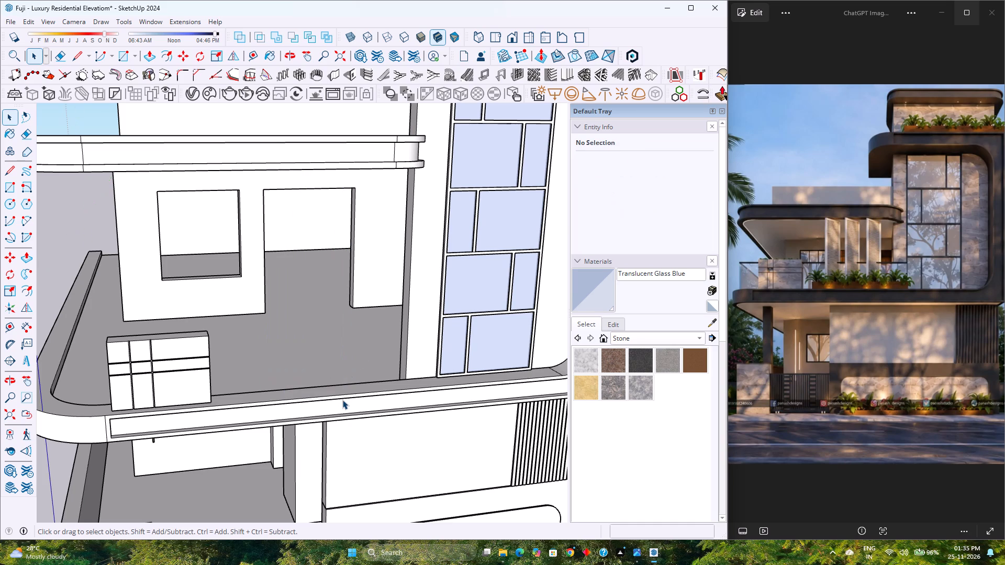
pyautogui.click(354, 389)
pyautogui.hotkey('ctrl', 'v')
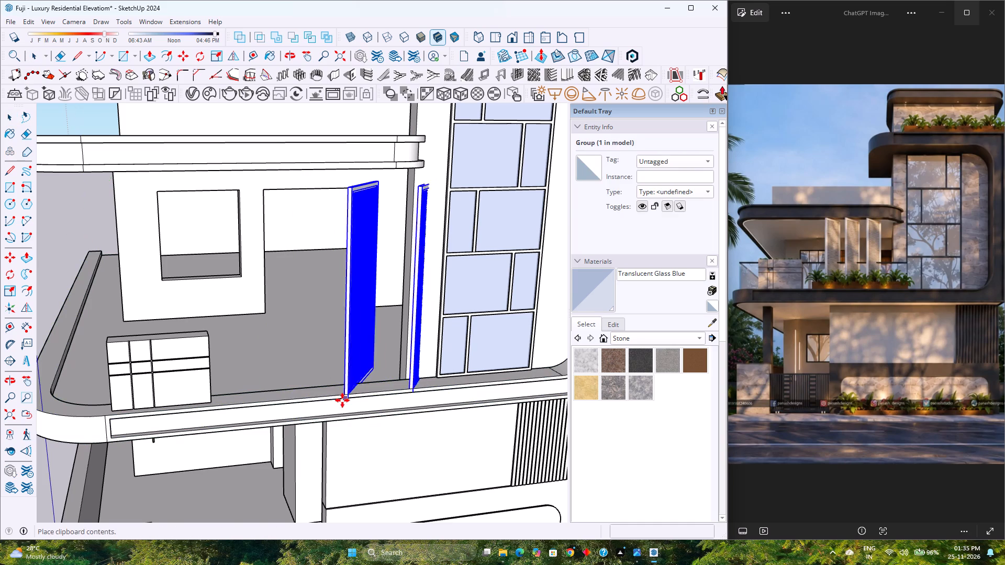
pyautogui.click(267, 413)
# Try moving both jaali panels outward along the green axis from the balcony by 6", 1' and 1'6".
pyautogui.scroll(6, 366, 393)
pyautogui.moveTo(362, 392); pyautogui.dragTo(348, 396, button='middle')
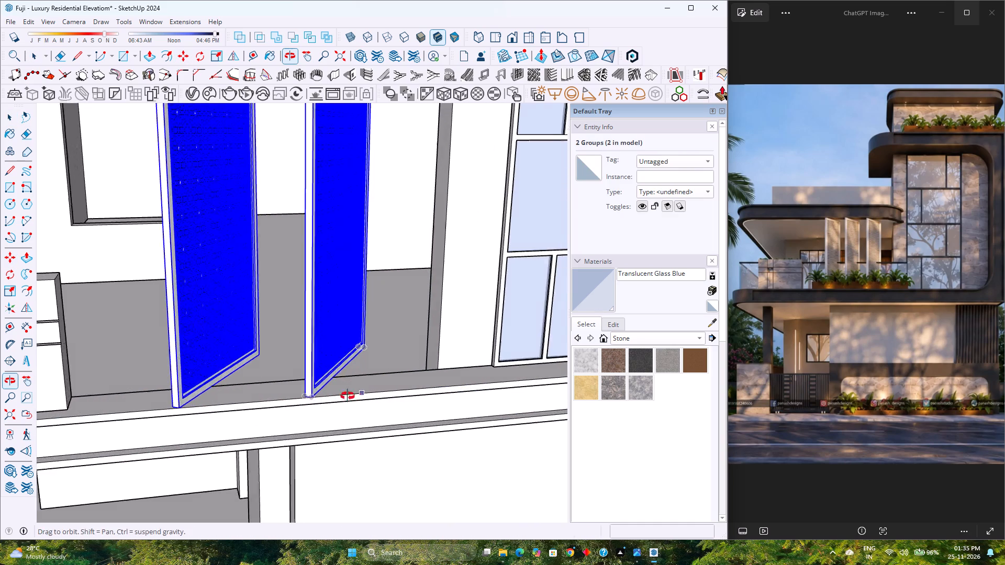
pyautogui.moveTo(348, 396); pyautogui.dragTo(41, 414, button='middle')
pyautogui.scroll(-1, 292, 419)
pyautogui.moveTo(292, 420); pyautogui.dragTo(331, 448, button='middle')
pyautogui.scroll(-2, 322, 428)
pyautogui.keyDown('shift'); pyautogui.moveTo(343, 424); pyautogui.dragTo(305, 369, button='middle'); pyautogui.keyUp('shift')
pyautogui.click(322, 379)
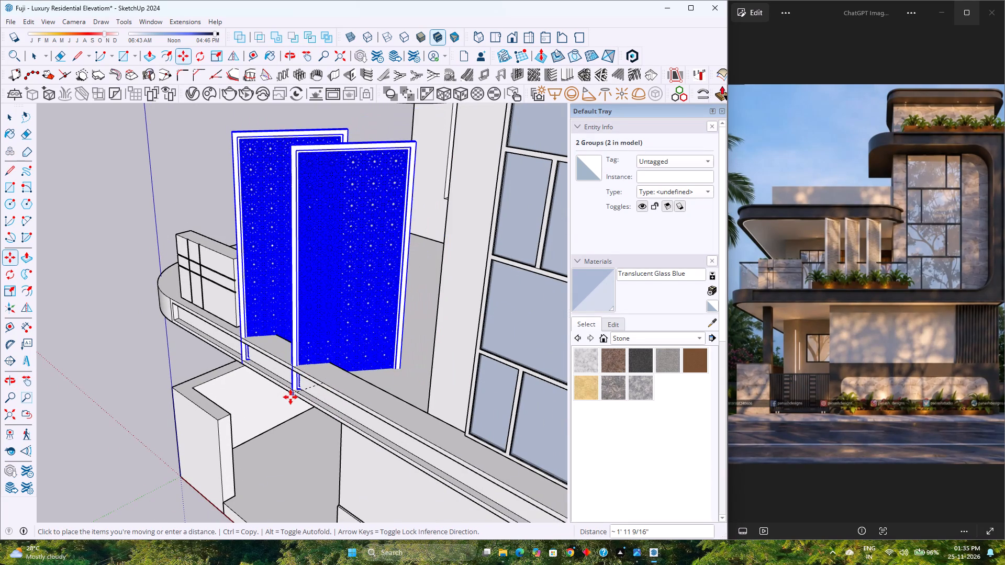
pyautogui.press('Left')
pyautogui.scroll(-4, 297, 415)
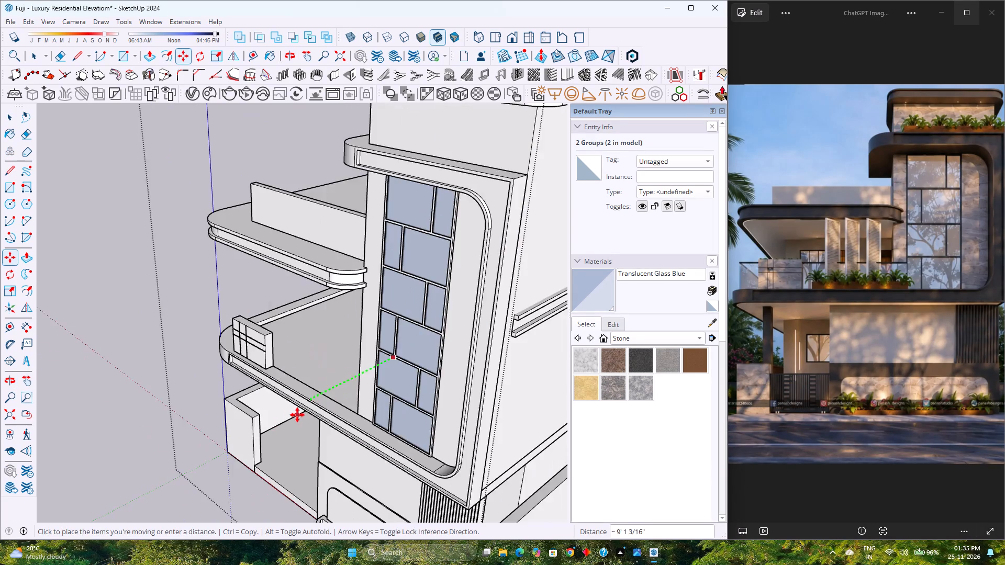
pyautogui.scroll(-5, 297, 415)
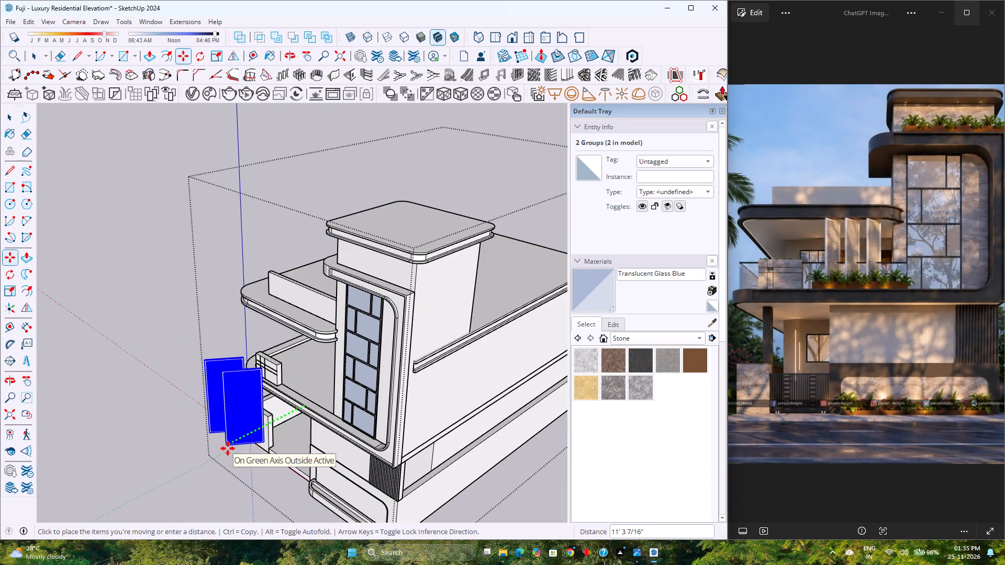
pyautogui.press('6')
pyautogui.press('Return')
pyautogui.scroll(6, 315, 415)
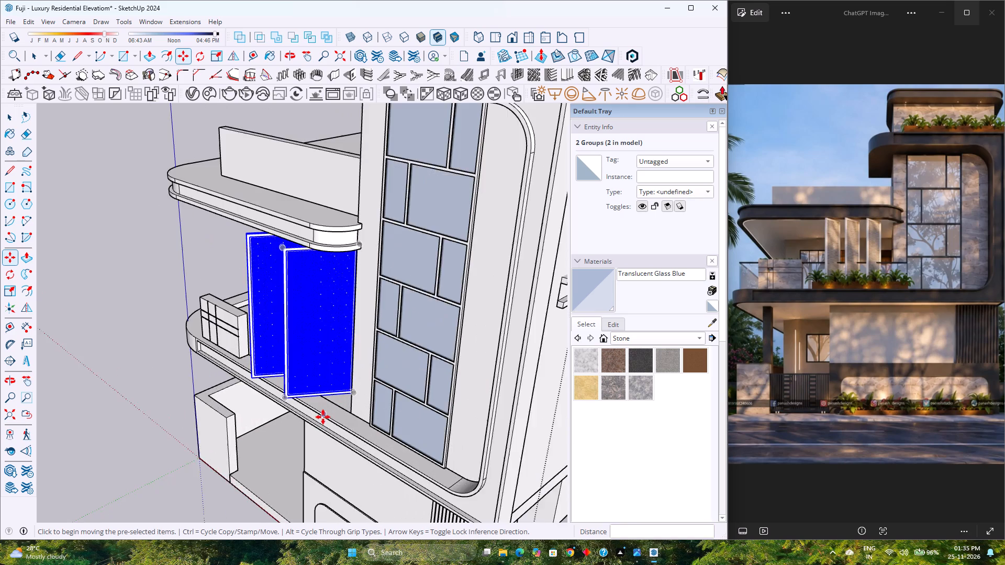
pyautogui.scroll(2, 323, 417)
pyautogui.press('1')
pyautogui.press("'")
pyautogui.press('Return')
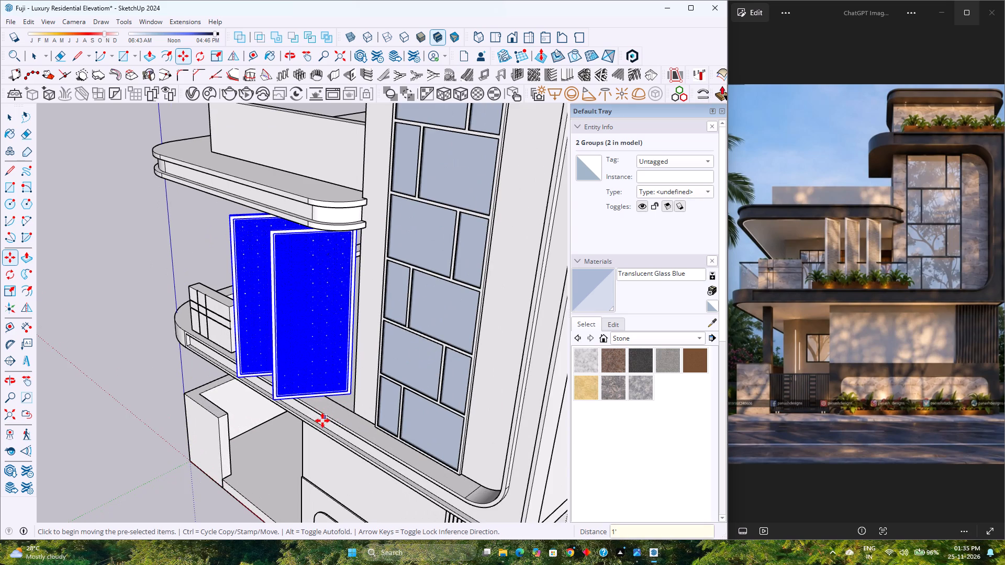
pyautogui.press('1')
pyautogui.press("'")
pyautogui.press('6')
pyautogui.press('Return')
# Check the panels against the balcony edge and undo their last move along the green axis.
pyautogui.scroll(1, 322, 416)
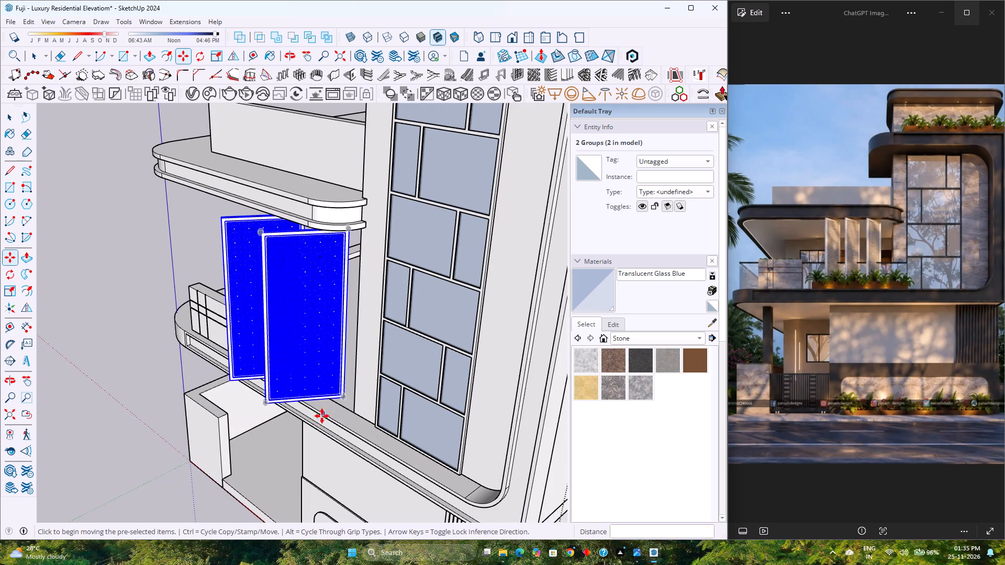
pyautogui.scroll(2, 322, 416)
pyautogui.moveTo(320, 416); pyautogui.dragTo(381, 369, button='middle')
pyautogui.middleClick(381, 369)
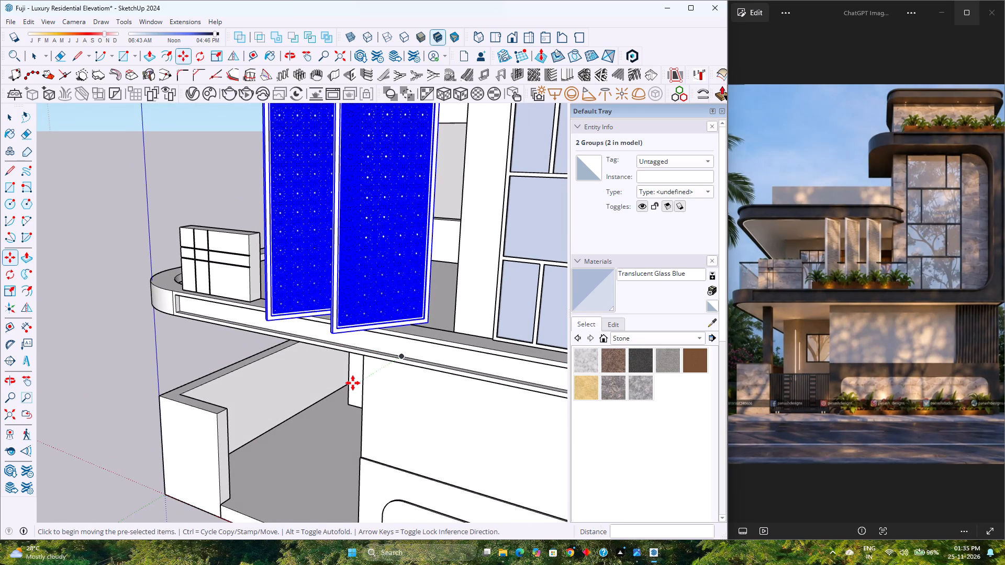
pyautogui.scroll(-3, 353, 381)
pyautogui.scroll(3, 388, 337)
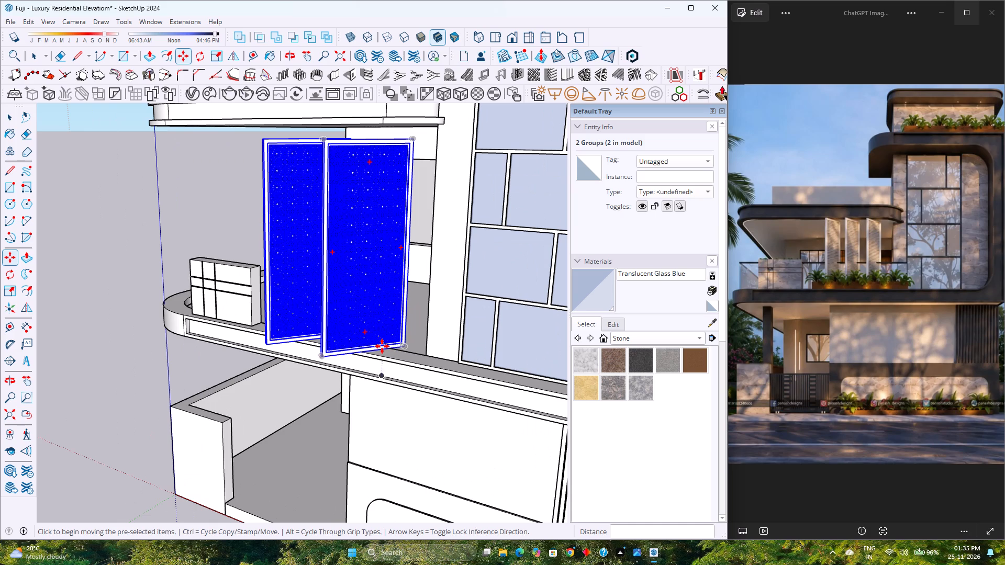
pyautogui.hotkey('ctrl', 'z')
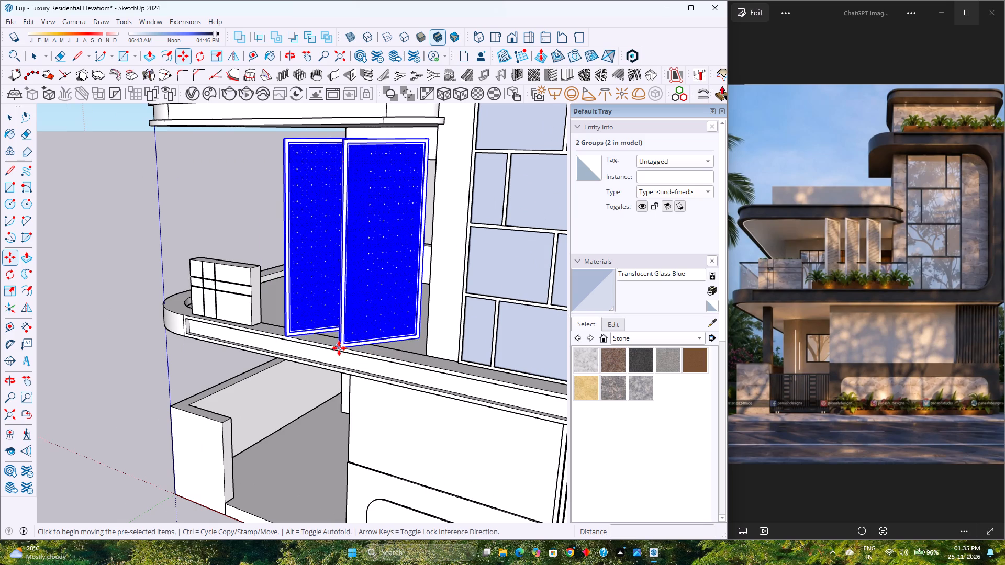
# Move both jaali panels outward along the green axis, trying 9" and 1' before setting the distance to 1'2".
pyautogui.scroll(9, 339, 348)
pyautogui.moveTo(345, 352); pyautogui.dragTo(338, 437, button='middle')
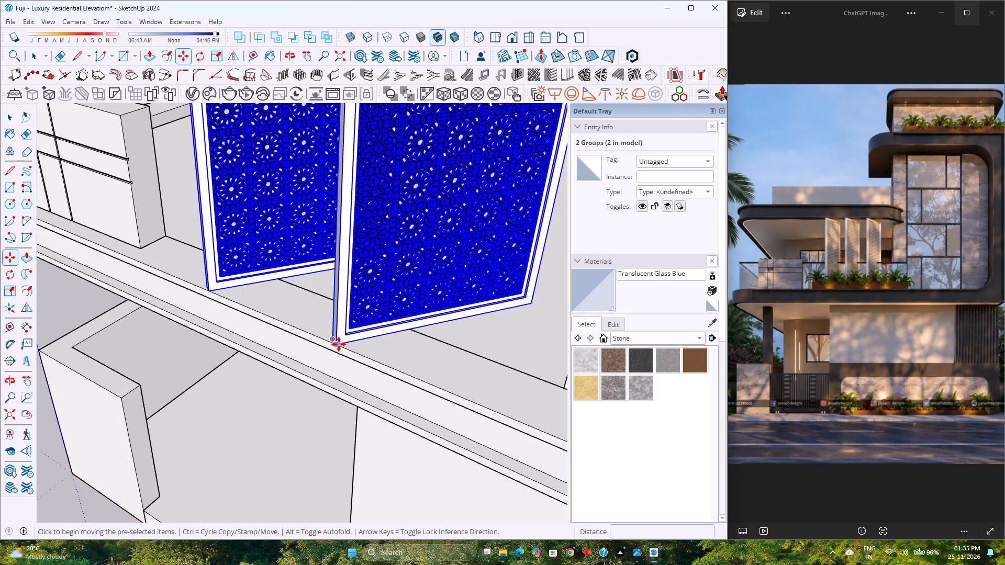
pyautogui.click(339, 344)
pyautogui.press('Left')
pyautogui.scroll(-3, 309, 373)
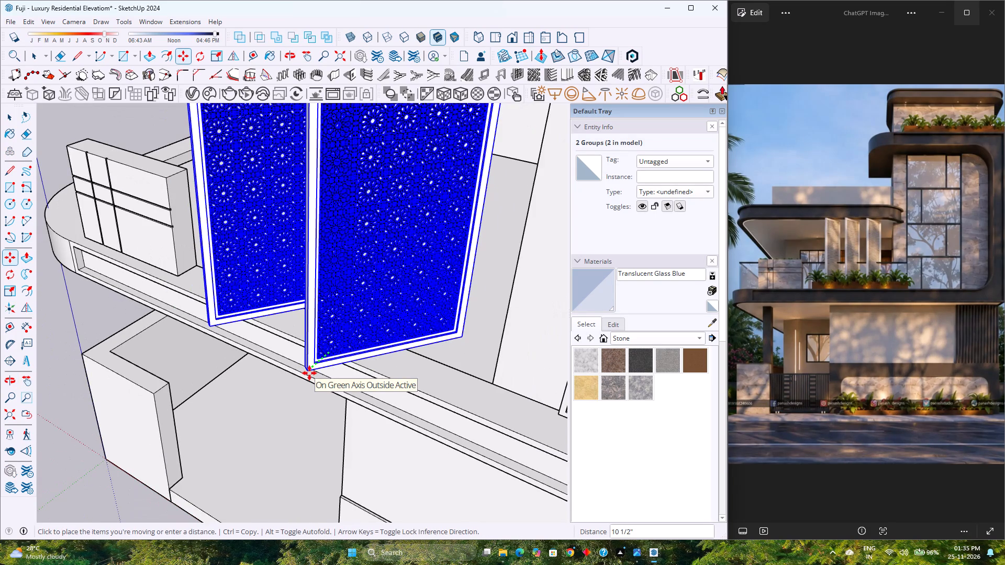
pyautogui.press('9')
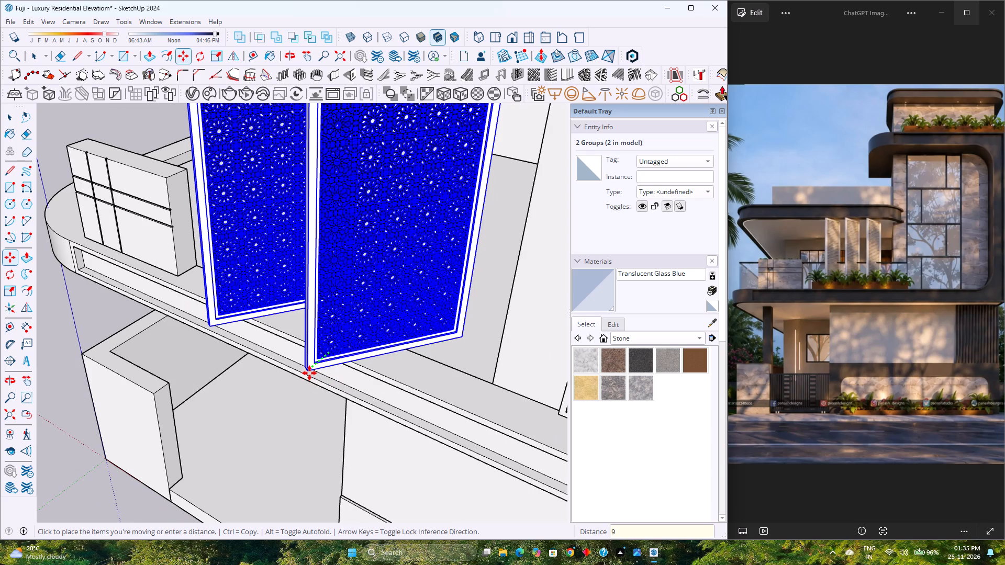
pyautogui.press('Return')
pyautogui.moveTo(373, 375); pyautogui.dragTo(301, 358, button='middle')
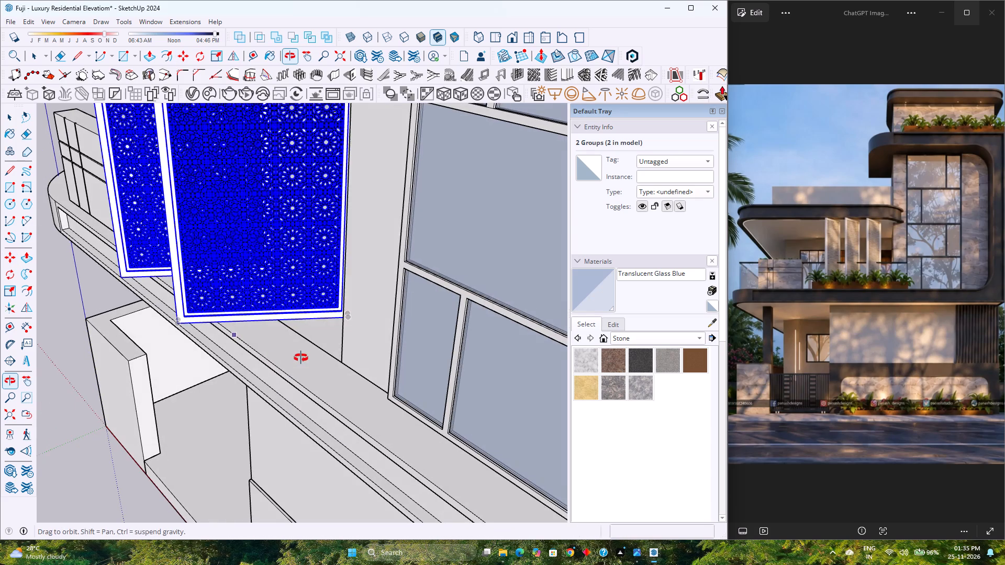
pyautogui.moveTo(301, 358); pyautogui.dragTo(301, 360, button='middle')
pyautogui.write("1'")
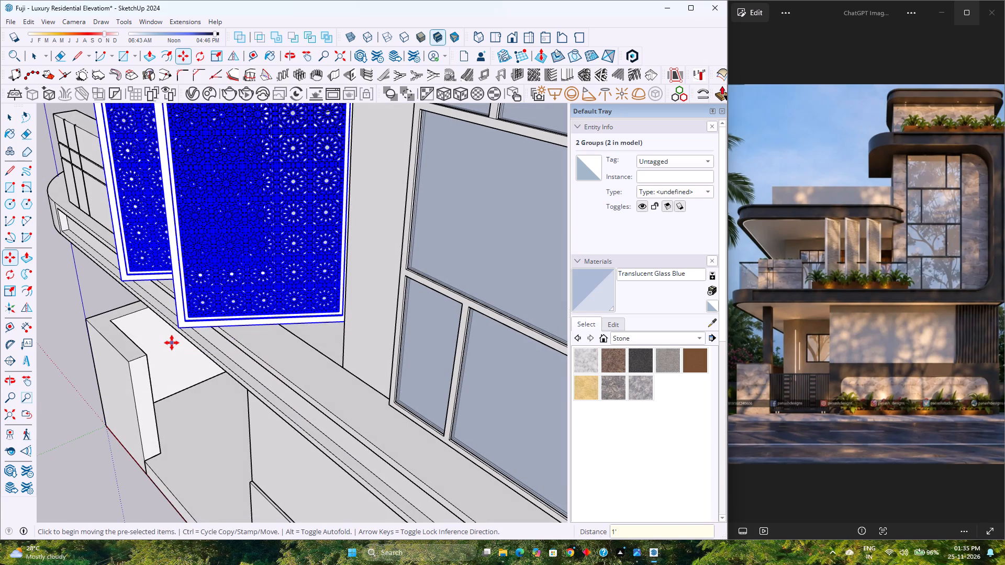
pyautogui.press('Return')
pyautogui.press('1')
pyautogui.write("'2")
pyautogui.press('Return')
pyautogui.moveTo(174, 343); pyautogui.dragTo(293, 367, button='middle')
pyautogui.scroll(-3, 262, 352)
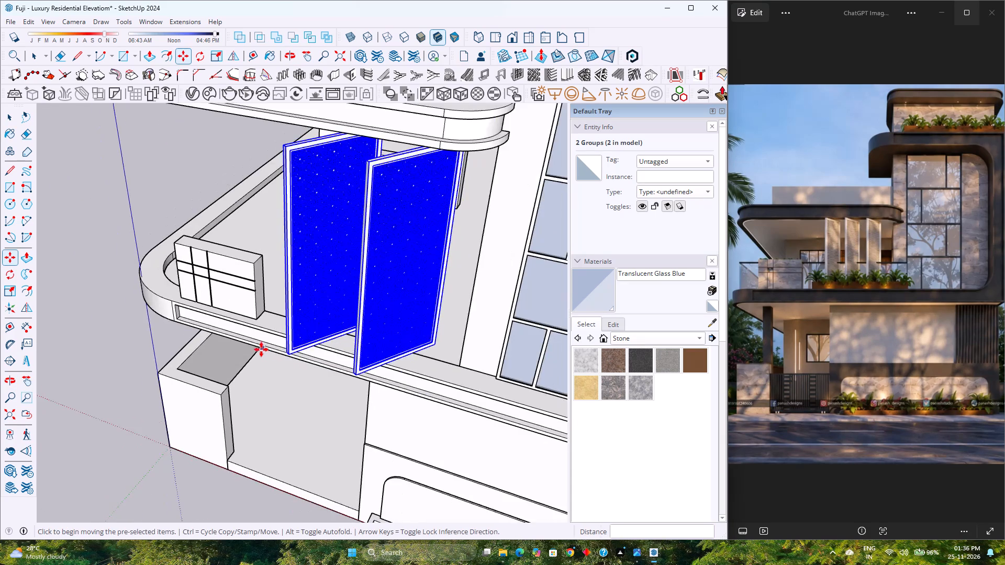
pyautogui.keyDown('shift'); pyautogui.moveTo(261, 345); pyautogui.dragTo(219, 395, button='middle'); pyautogui.keyUp('shift')
pyautogui.moveTo(222, 382); pyautogui.dragTo(261, 336, button='middle')
pyautogui.press('space')
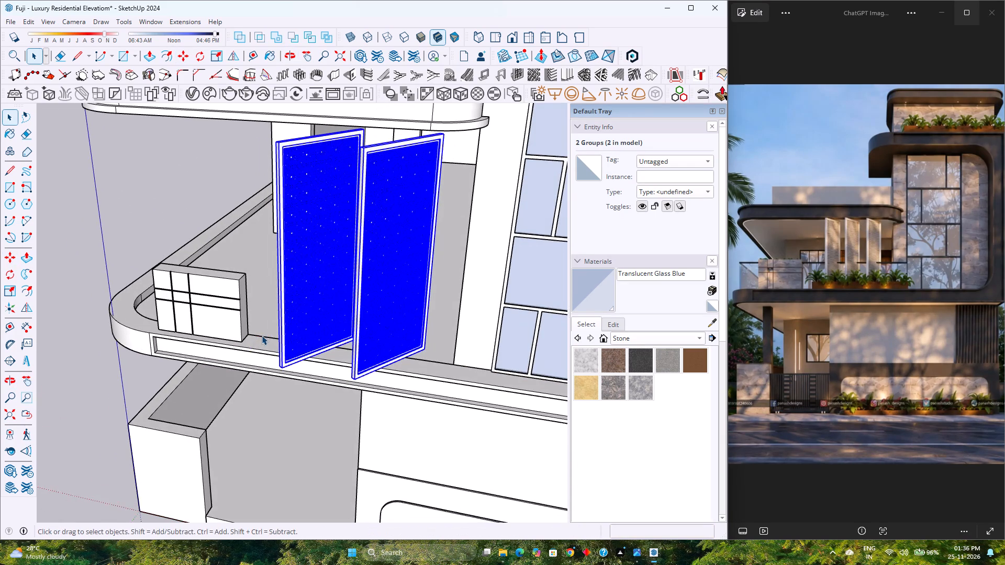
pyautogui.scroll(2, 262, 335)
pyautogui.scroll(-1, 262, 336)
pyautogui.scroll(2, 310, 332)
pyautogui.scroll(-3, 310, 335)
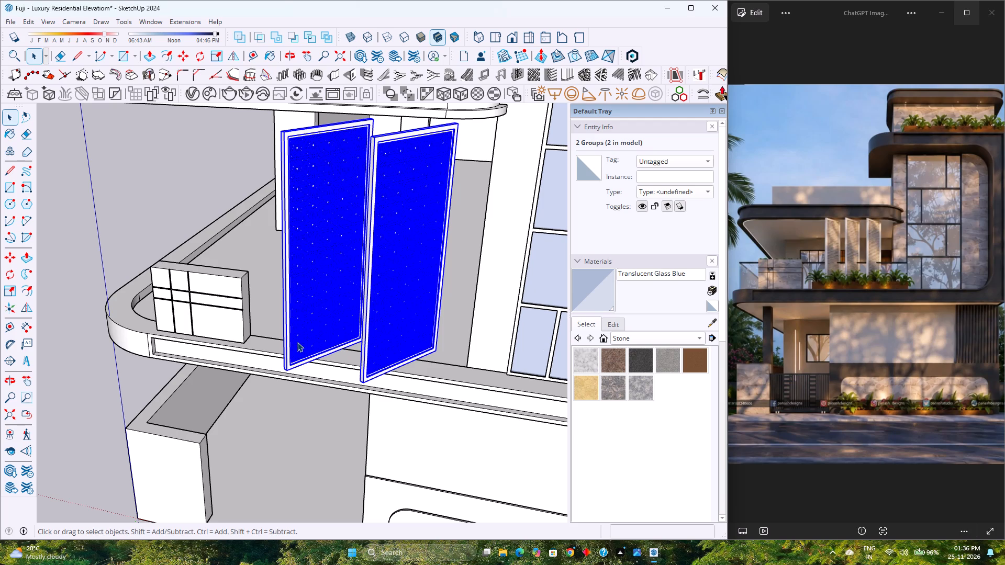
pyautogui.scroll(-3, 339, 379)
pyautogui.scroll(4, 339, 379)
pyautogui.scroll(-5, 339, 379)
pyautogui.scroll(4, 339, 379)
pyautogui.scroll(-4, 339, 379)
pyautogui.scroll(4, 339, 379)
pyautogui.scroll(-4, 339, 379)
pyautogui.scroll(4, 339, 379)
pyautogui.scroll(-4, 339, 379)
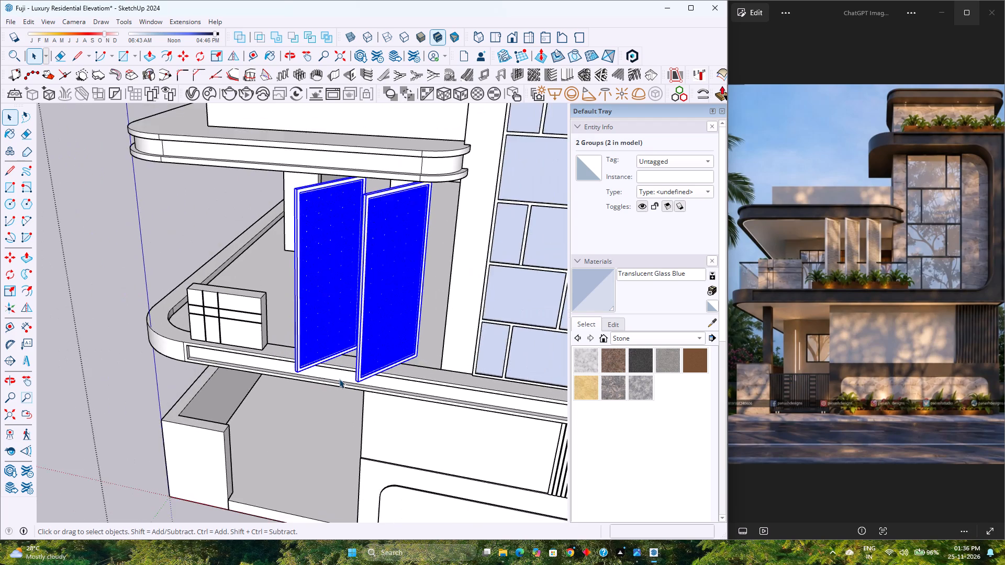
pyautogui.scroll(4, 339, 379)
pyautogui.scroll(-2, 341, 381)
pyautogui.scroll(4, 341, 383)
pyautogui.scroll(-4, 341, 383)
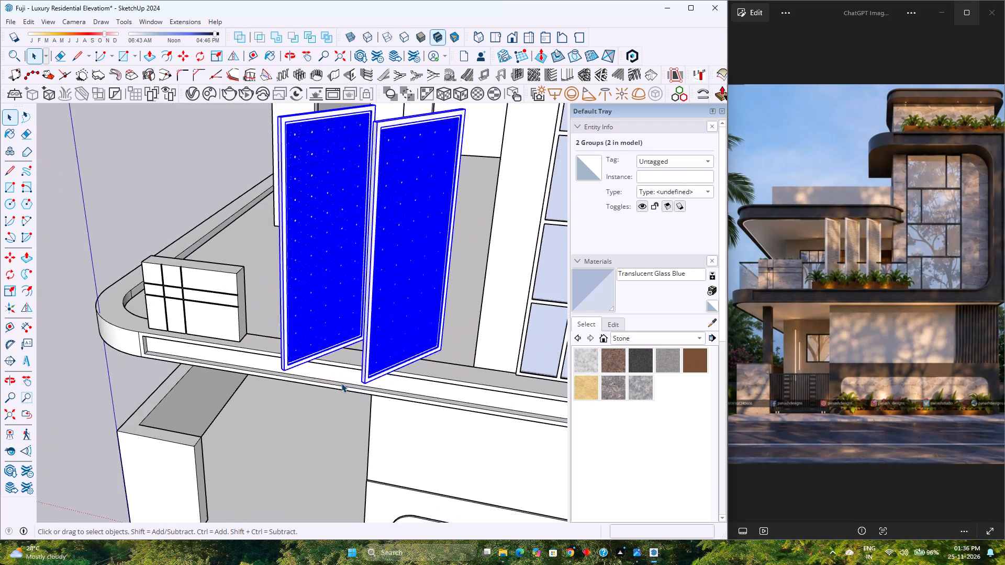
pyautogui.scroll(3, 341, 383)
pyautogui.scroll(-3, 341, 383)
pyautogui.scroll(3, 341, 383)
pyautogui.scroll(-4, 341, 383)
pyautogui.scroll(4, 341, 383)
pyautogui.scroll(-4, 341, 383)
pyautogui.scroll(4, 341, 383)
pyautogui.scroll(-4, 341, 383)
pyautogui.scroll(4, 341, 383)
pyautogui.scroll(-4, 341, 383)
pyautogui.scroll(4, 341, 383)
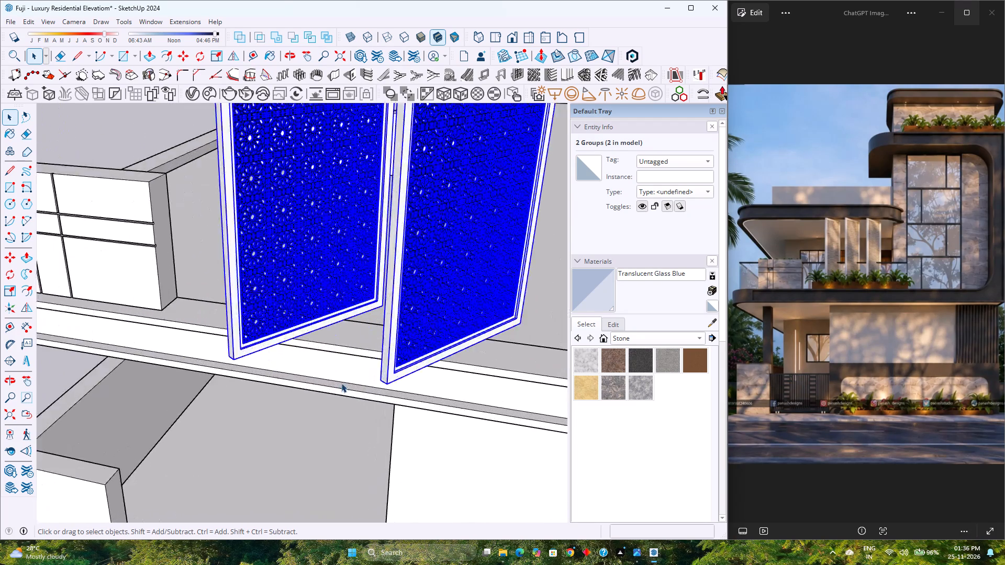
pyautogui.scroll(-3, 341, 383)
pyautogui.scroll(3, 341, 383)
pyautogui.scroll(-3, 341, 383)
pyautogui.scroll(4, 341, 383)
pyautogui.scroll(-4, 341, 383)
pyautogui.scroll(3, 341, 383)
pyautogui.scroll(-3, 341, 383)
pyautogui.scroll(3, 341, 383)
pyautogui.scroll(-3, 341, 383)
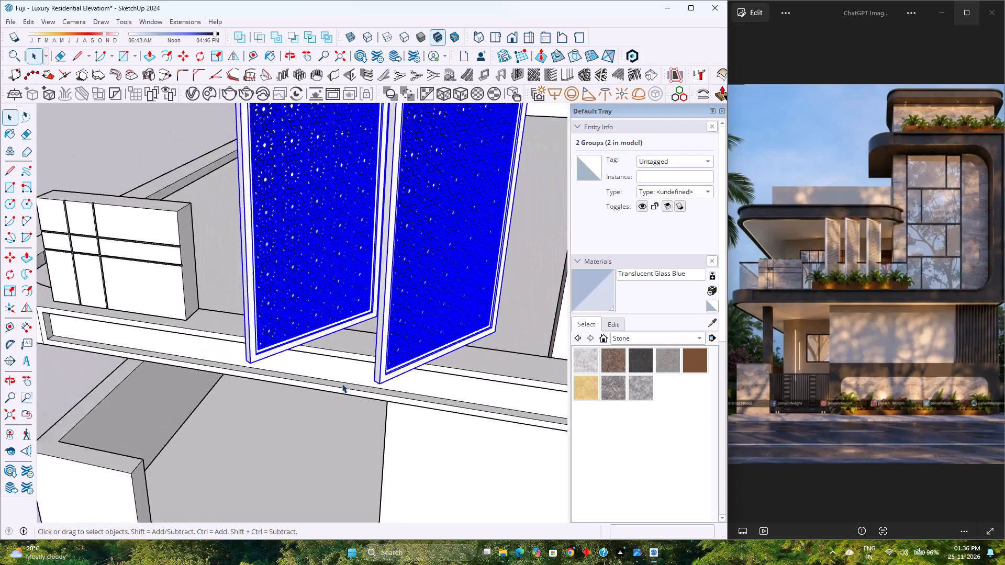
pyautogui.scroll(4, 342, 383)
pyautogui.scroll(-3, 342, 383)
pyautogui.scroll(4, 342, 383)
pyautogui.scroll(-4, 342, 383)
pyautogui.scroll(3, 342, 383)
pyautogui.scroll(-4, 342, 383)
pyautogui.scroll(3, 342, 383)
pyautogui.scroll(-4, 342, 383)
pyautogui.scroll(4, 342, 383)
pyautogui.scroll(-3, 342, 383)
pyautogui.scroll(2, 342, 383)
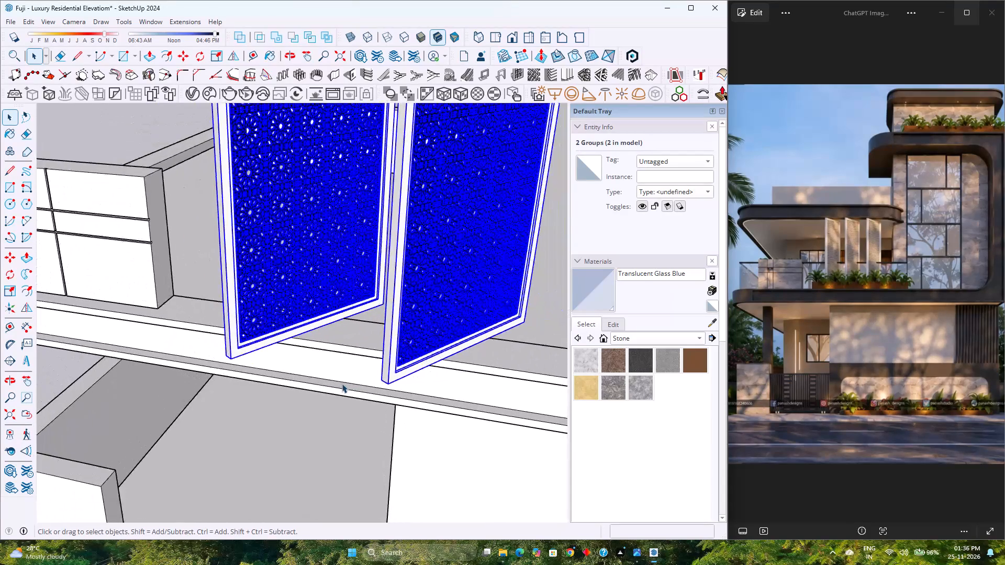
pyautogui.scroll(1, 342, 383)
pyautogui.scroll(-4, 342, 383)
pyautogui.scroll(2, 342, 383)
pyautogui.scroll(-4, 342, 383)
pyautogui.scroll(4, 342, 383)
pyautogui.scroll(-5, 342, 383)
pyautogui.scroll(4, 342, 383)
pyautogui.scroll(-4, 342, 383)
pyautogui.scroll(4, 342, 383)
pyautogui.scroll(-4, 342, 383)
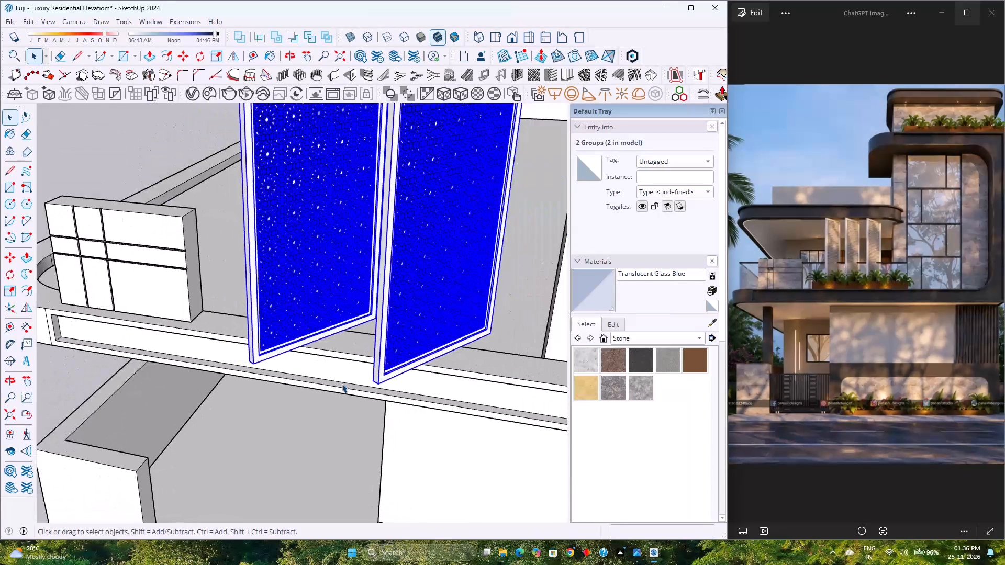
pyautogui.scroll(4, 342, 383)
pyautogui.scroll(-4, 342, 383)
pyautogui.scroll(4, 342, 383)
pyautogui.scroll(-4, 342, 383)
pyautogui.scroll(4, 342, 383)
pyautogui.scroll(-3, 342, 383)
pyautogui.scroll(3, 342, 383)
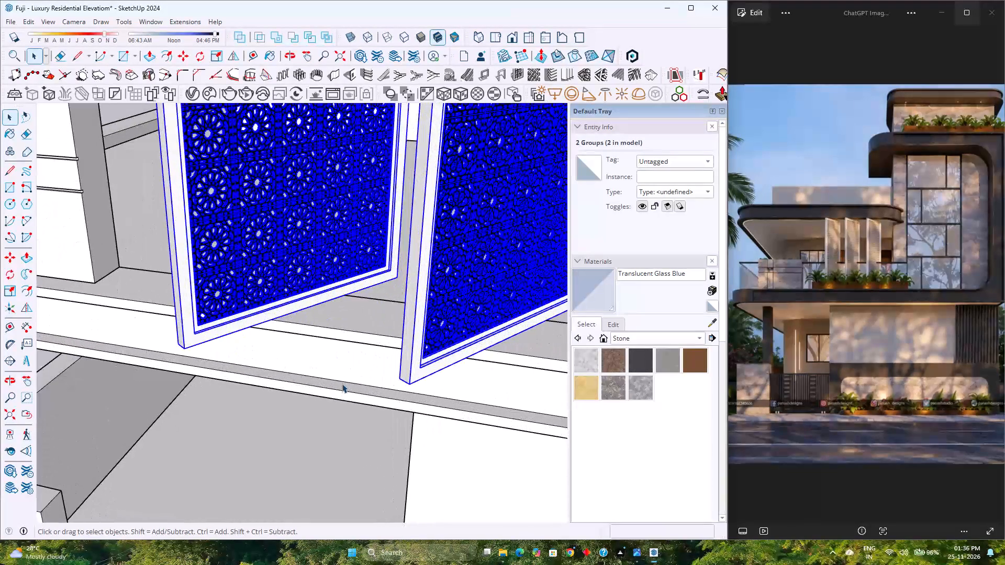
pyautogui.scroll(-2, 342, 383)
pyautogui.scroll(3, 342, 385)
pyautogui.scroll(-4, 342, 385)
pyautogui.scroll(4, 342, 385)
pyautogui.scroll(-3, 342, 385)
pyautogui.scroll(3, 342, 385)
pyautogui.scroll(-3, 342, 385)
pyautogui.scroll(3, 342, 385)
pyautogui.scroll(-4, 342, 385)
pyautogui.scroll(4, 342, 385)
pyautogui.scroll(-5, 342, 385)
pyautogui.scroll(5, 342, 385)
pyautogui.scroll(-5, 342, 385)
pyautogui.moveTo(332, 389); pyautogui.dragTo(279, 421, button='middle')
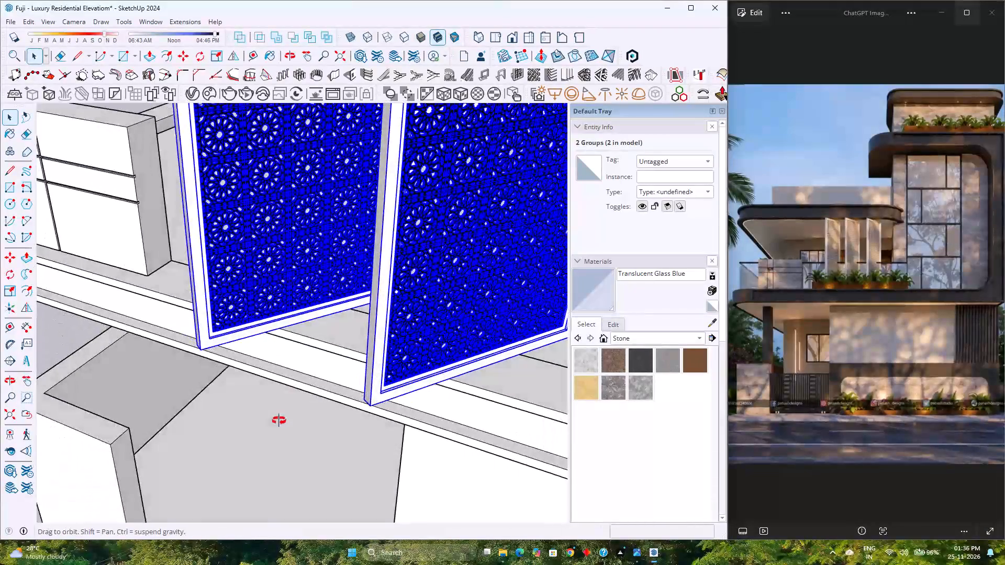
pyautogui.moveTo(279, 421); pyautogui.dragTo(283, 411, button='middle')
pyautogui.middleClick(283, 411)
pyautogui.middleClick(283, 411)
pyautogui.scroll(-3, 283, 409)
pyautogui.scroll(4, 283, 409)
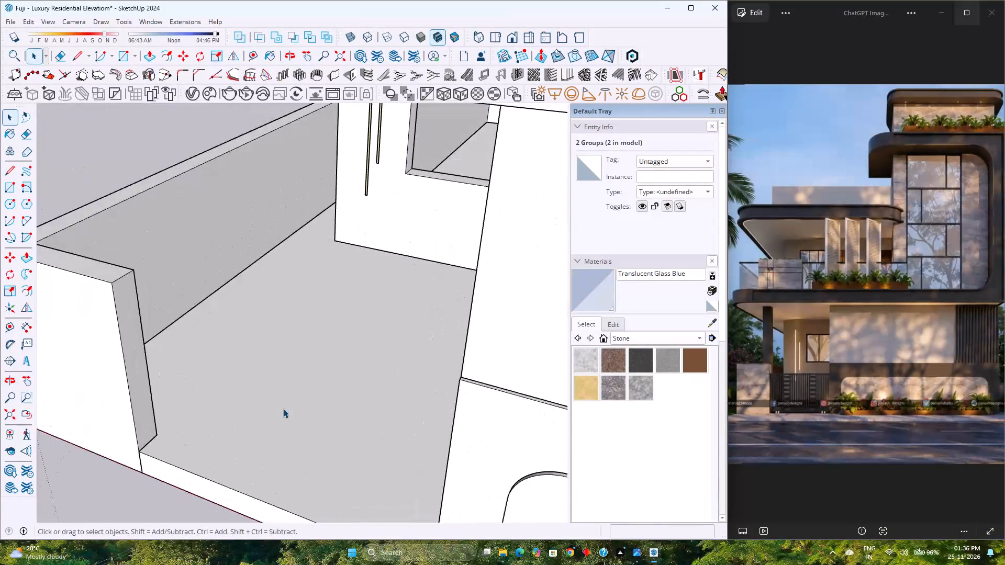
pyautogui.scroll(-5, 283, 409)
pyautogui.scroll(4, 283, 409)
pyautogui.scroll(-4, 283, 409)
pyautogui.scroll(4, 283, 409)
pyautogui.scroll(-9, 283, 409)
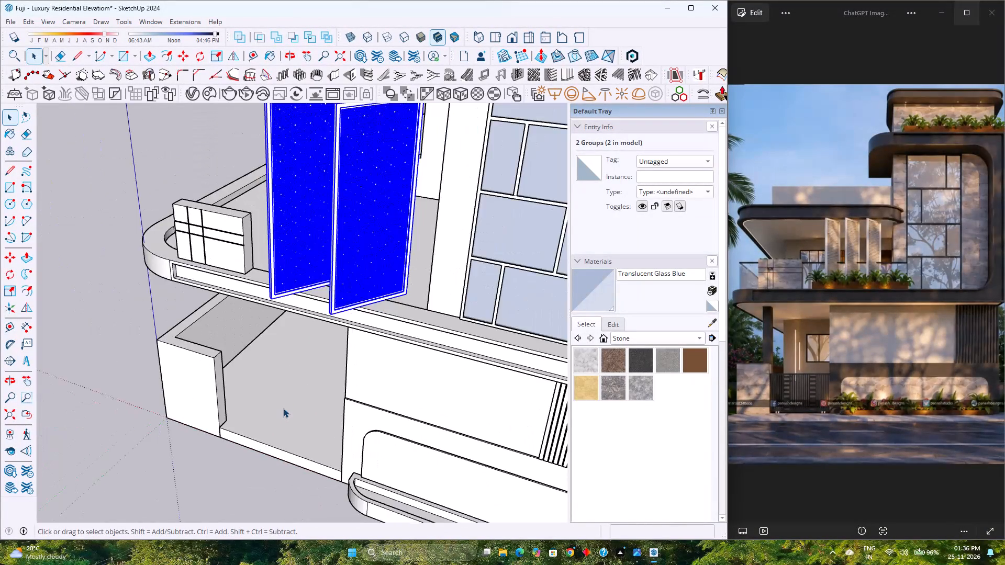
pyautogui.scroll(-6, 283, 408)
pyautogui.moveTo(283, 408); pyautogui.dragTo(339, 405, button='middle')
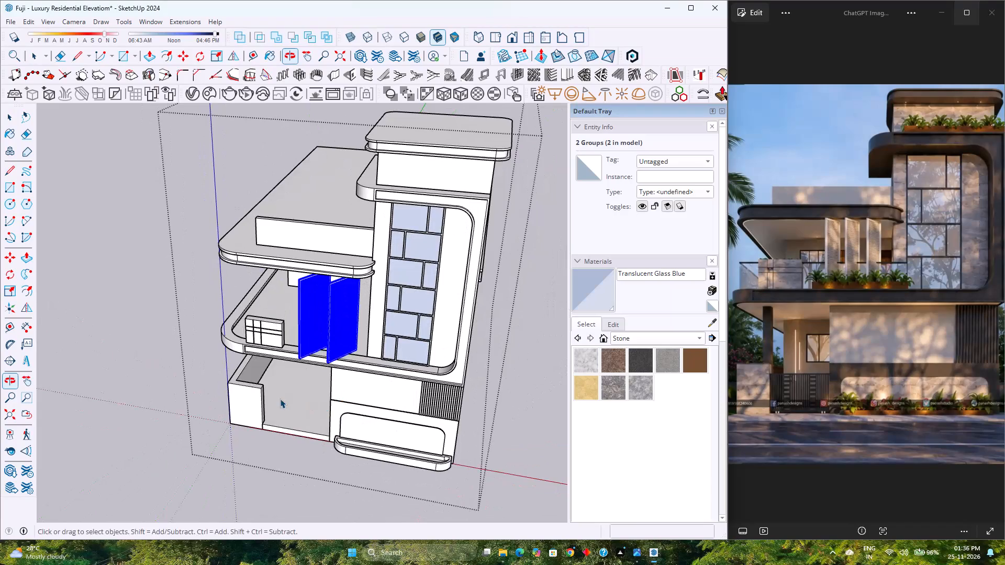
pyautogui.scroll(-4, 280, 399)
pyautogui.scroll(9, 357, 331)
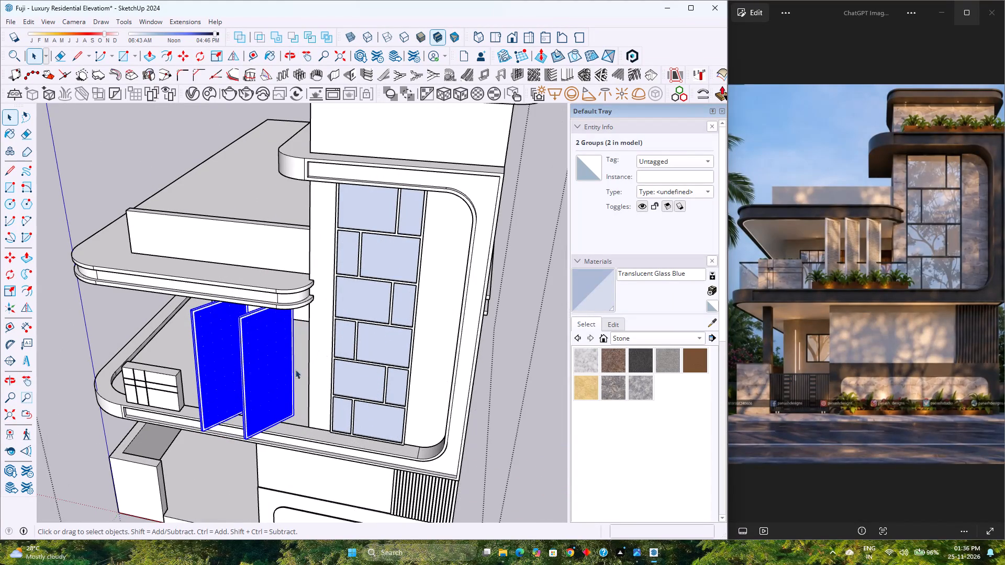
# Draw a horizontal rectangle about 8' 11 3/4" by 9" on the balcony floor, from the wall corner beside the glazing to the grooved block.
pyautogui.click(160, 473)
pyautogui.scroll(3, 287, 409)
pyautogui.click(282, 403)
pyautogui.moveTo(270, 416); pyautogui.dragTo(353, 357, button='middle')
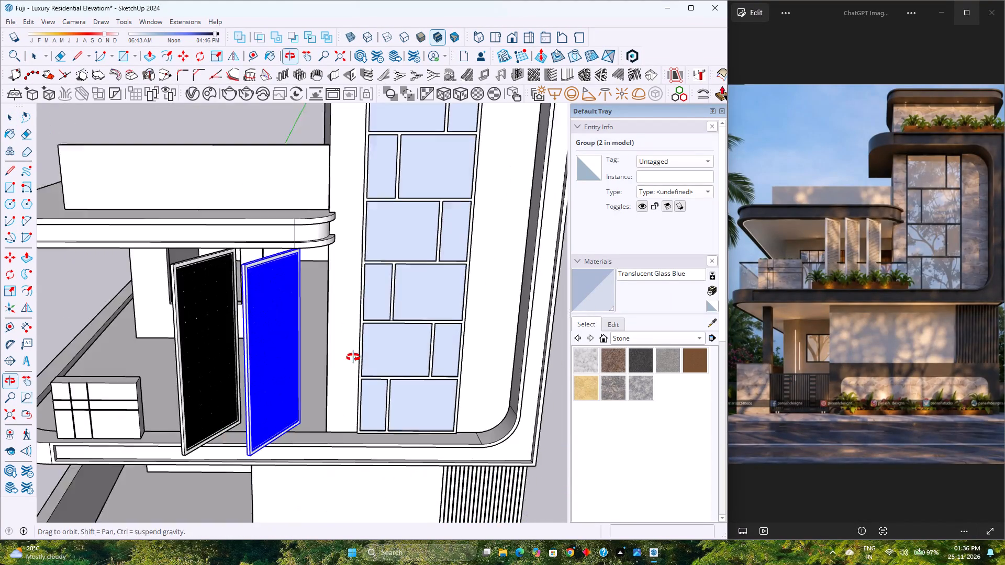
pyautogui.moveTo(353, 357); pyautogui.dragTo(364, 346, button='middle')
pyautogui.middleClick(364, 346)
pyautogui.scroll(-2, 351, 399)
pyautogui.scroll(1, 351, 402)
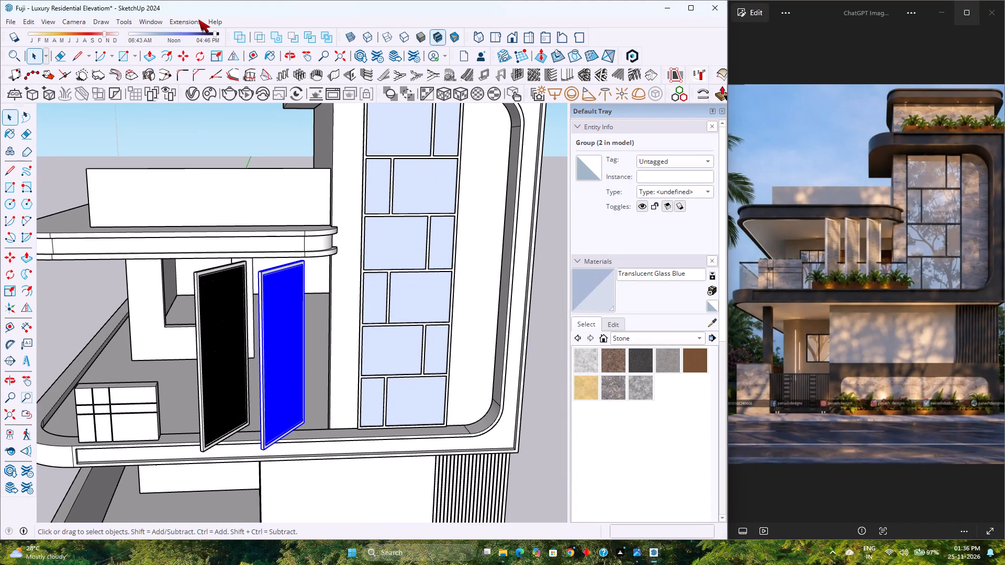
pyautogui.click(123, 63)
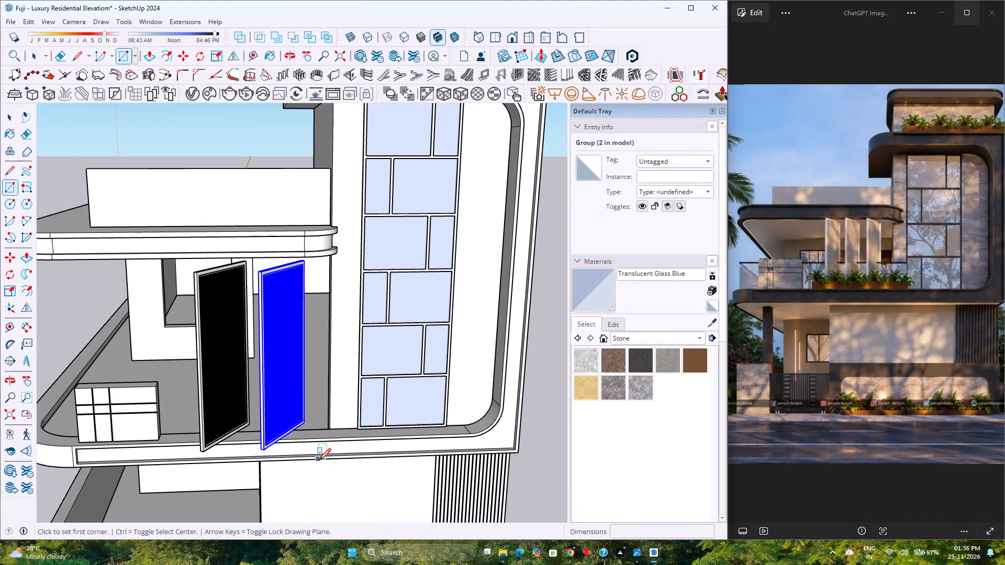
pyautogui.scroll(3, 331, 433)
pyautogui.moveTo(331, 434); pyautogui.dragTo(370, 491, button='middle')
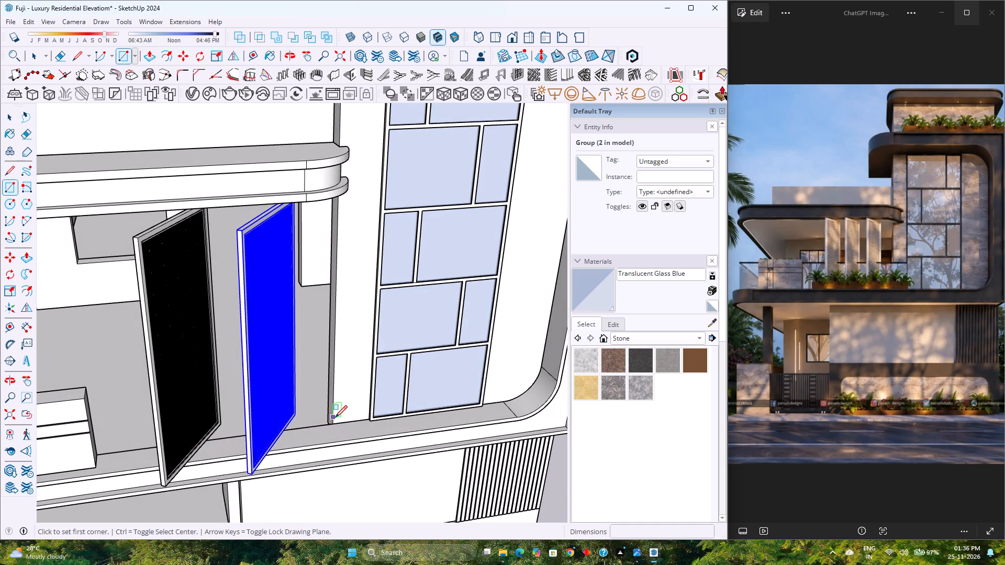
pyautogui.click(334, 422)
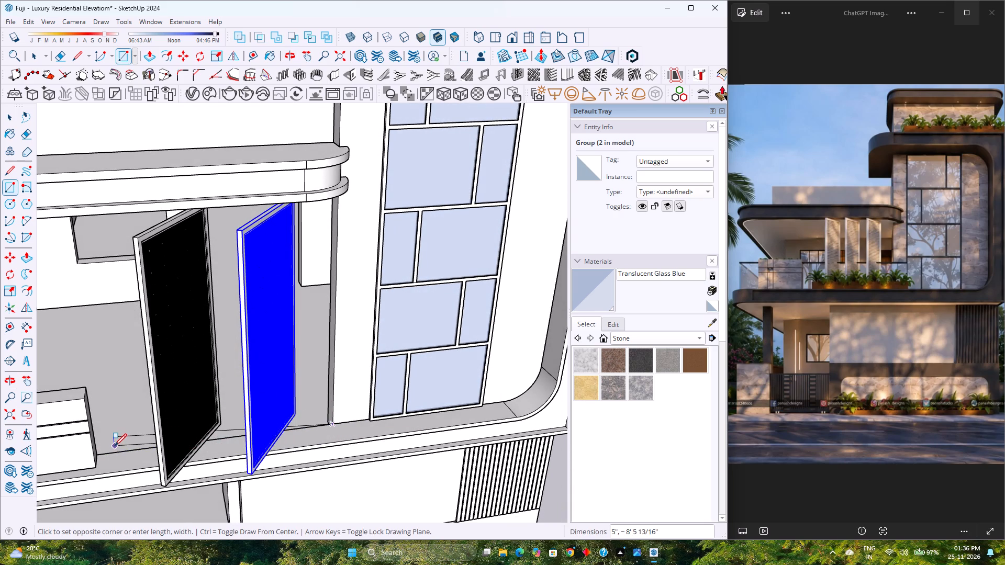
pyautogui.press('Up')
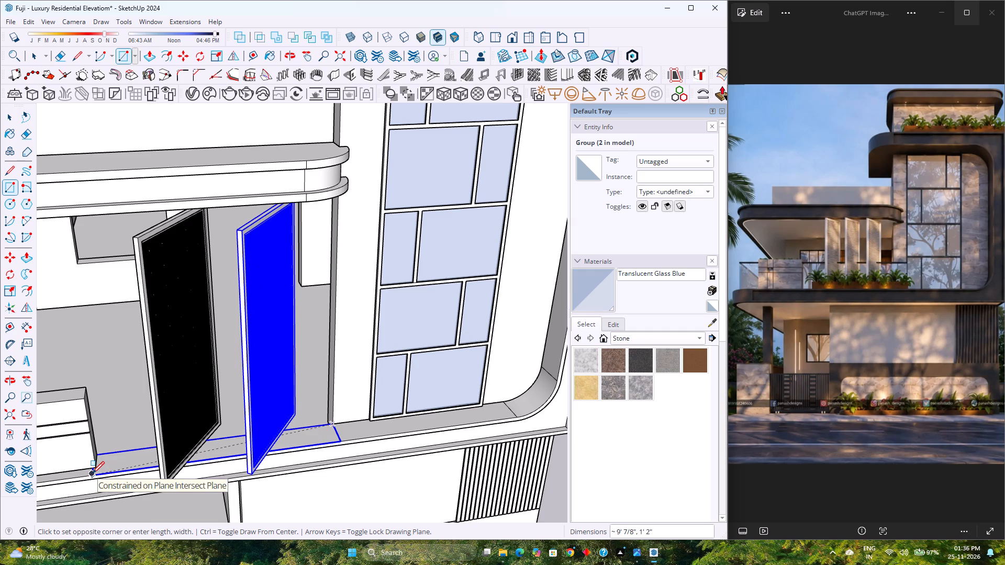
pyautogui.scroll(3, 92, 473)
pyautogui.click(96, 463)
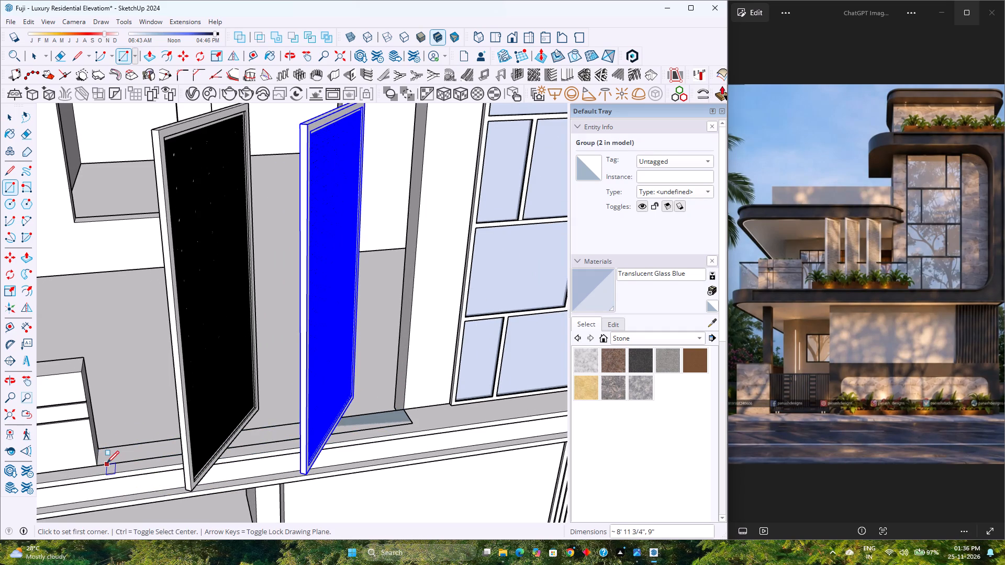
# Group the new rectangle's face and edges on the balcony floor.
pyautogui.press('space')
pyautogui.doubleClick(116, 456)
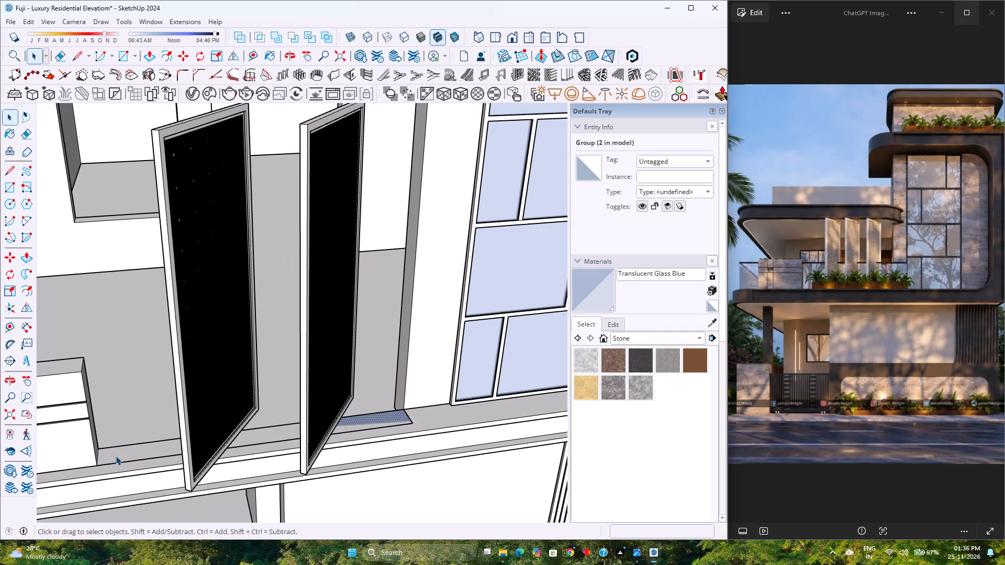
pyautogui.rightClick(116, 456)
pyautogui.click(178, 255)
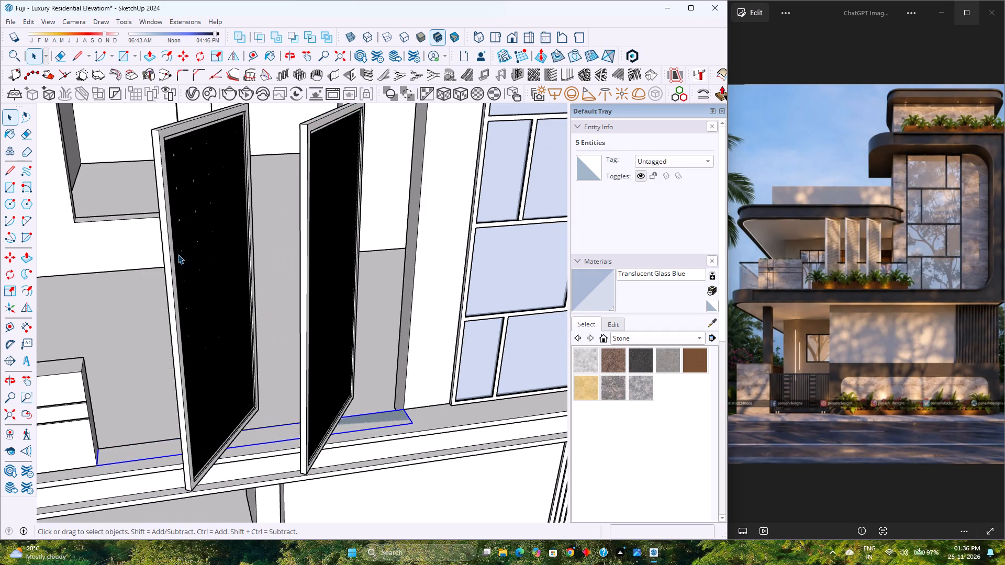
# Open the new group and extrude the rectangle upward 1' with Push/Pull.
pyautogui.doubleClick(132, 449)
pyautogui.scroll(3, 132, 449)
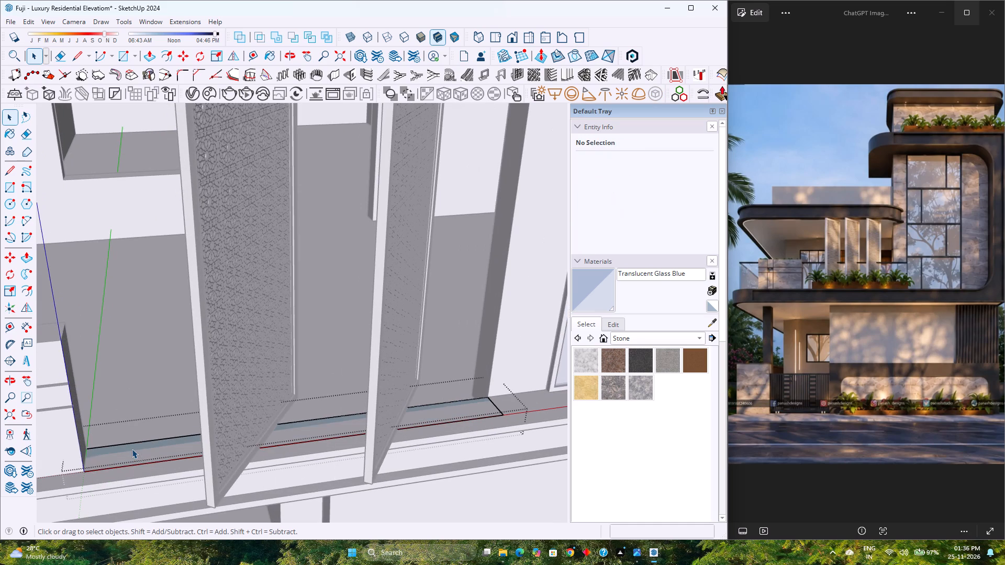
pyautogui.press('p')
pyautogui.click(138, 455)
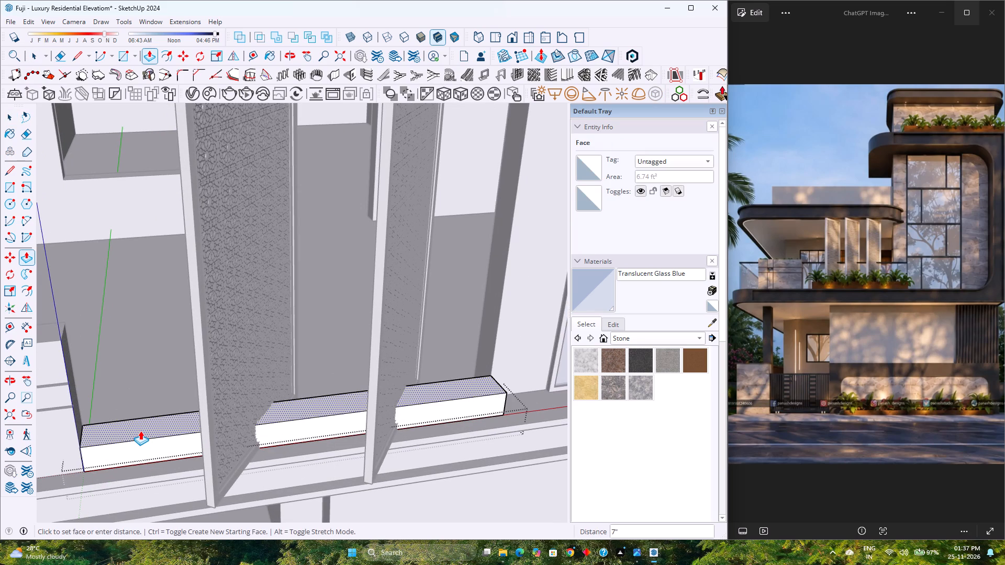
pyautogui.write("1'")
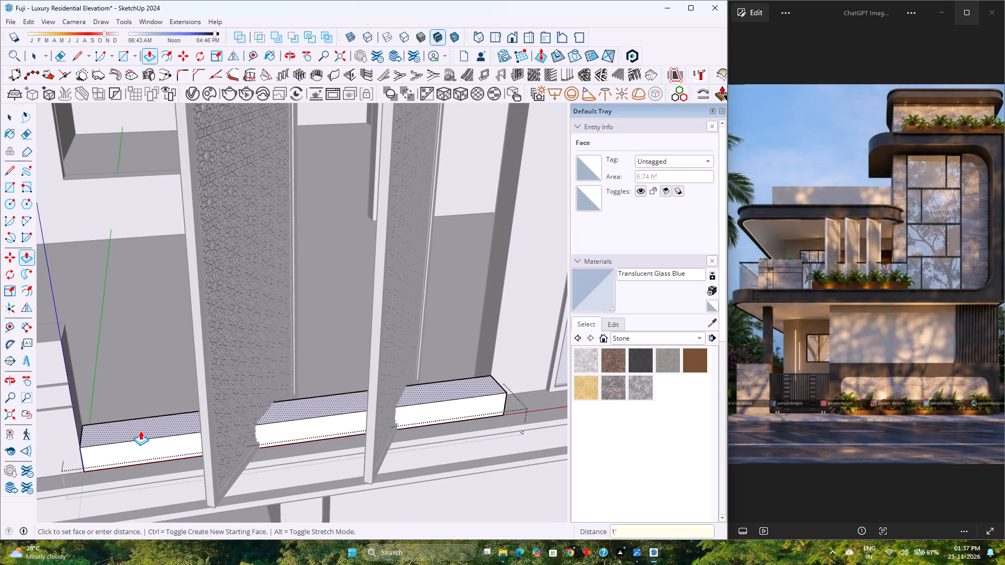
pyautogui.press('Return')
# Extend the box's front face outward 5" to the balcony edge and check it from the side.
pyautogui.scroll(3, 140, 434)
pyautogui.click(140, 435)
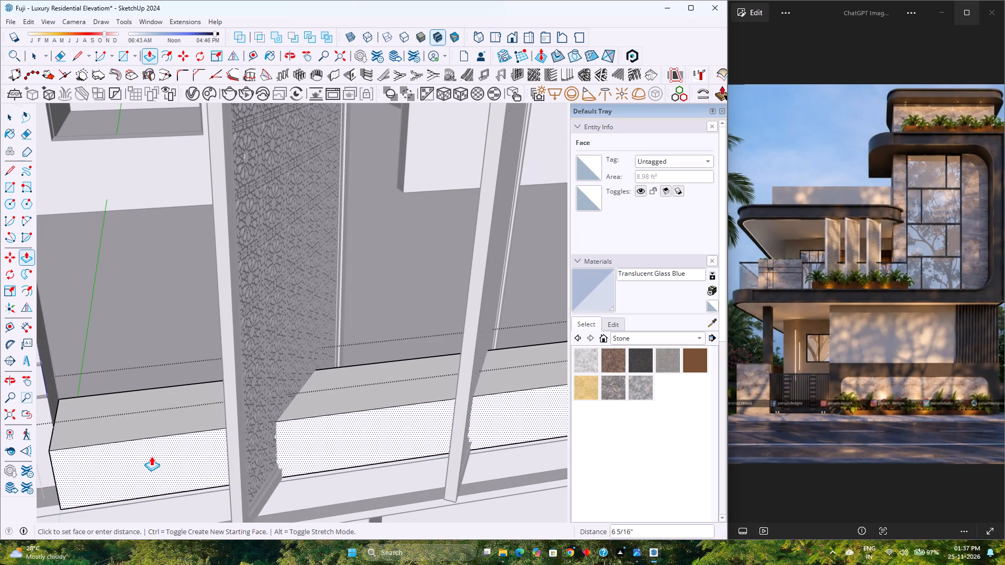
pyautogui.scroll(-5, 151, 456)
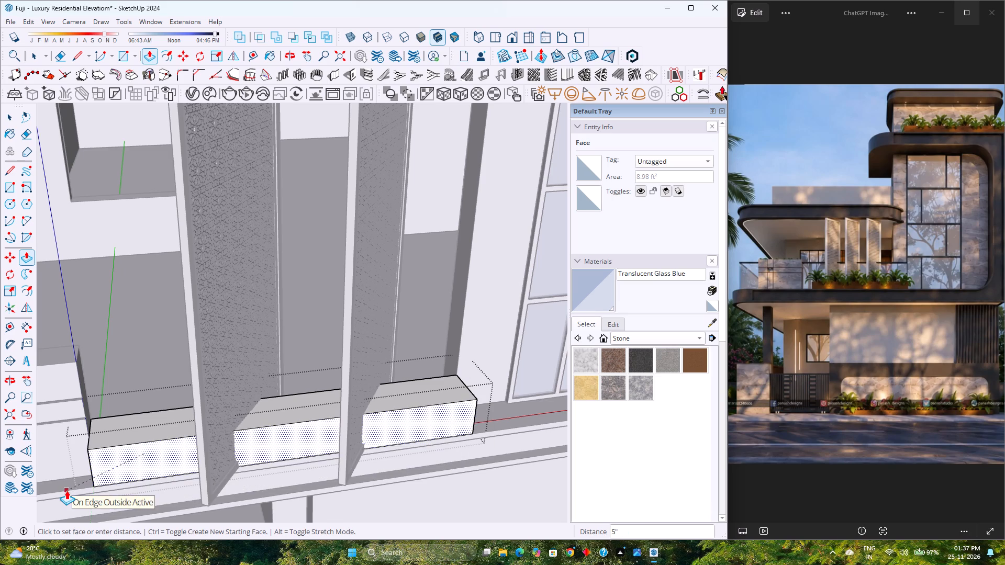
pyautogui.click(66, 490)
pyautogui.scroll(-1, 126, 465)
pyautogui.moveTo(135, 464); pyautogui.dragTo(407, 442, button='middle')
pyautogui.scroll(-3, 395, 440)
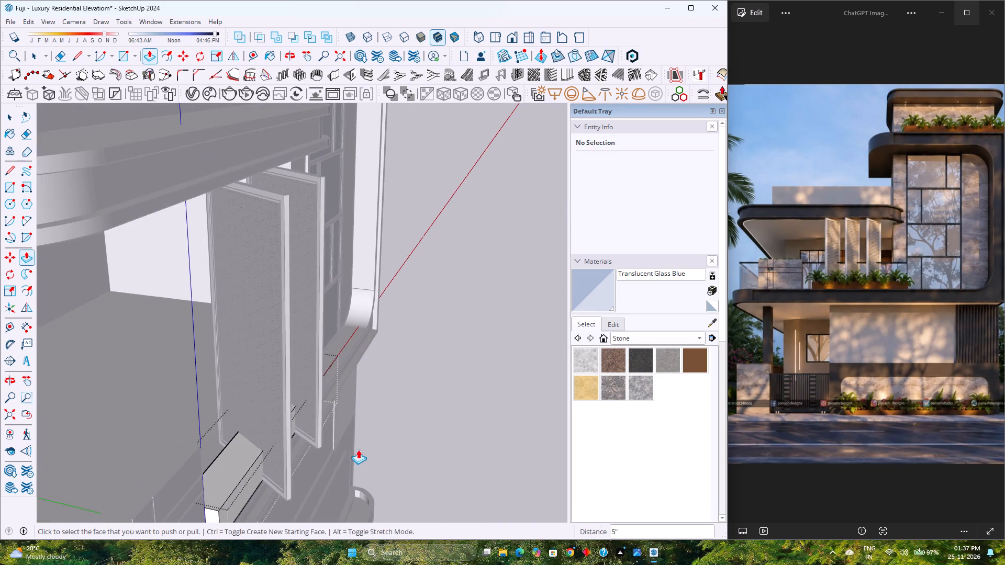
# Offset the planter box's top face inward 2.5" to outline its rim.
pyautogui.scroll(-2, 356, 449)
pyautogui.moveTo(356, 449); pyautogui.dragTo(258, 401, button='middle')
pyautogui.keyDown('shift'); pyautogui.moveTo(285, 382); pyautogui.dragTo(521, 448, button='middle'); pyautogui.keyUp('shift')
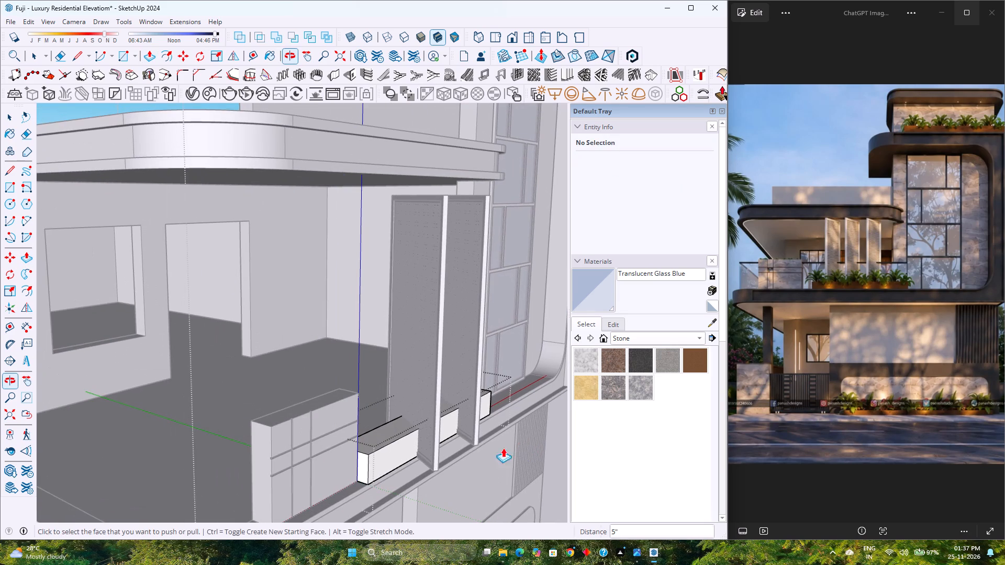
pyautogui.moveTo(471, 448); pyautogui.dragTo(267, 461, button='middle')
pyautogui.scroll(1, 360, 452)
pyautogui.moveTo(360, 452); pyautogui.dragTo(280, 459, button='middle')
pyautogui.scroll(5, 464, 422)
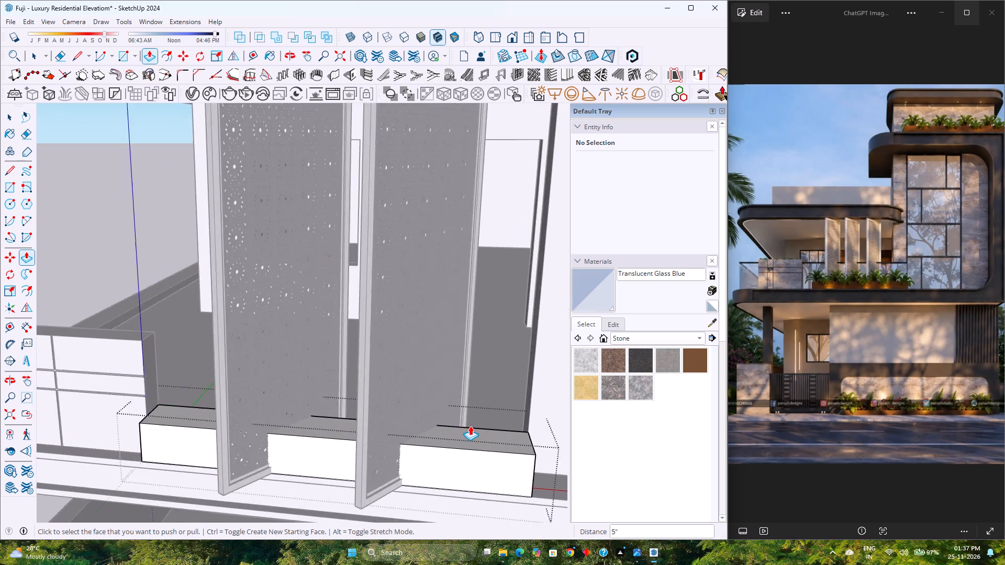
pyautogui.scroll(3, 470, 426)
pyautogui.press('space')
pyautogui.moveTo(470, 426); pyautogui.dragTo(453, 473, button='middle')
pyautogui.scroll(-8, 450, 469)
pyautogui.click(443, 483)
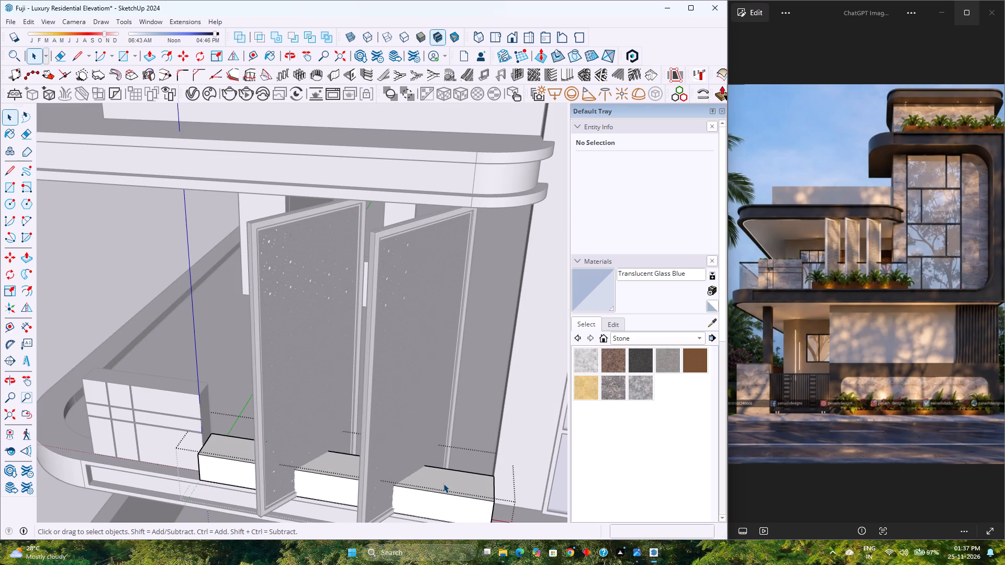
pyautogui.click(161, 52)
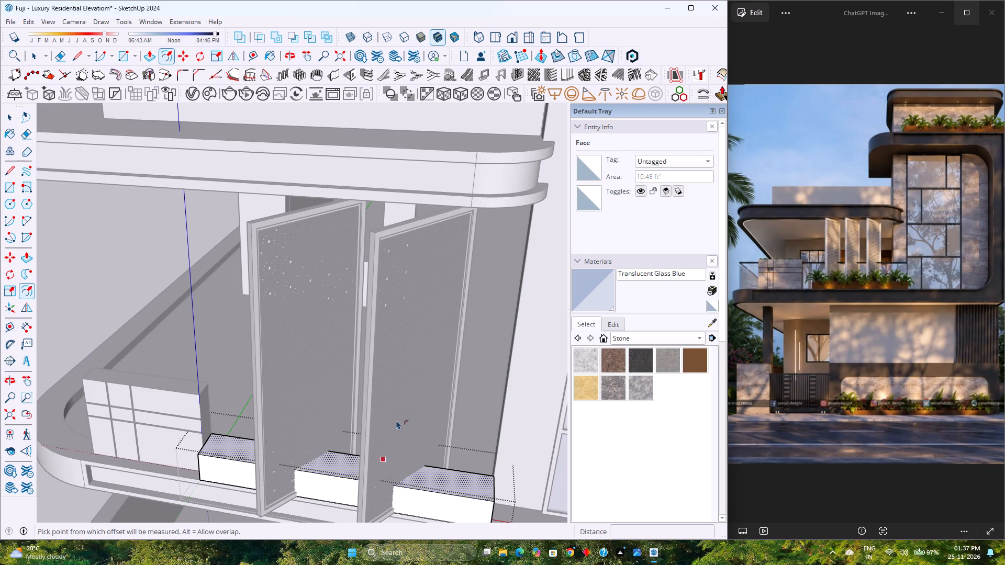
pyautogui.click(441, 499)
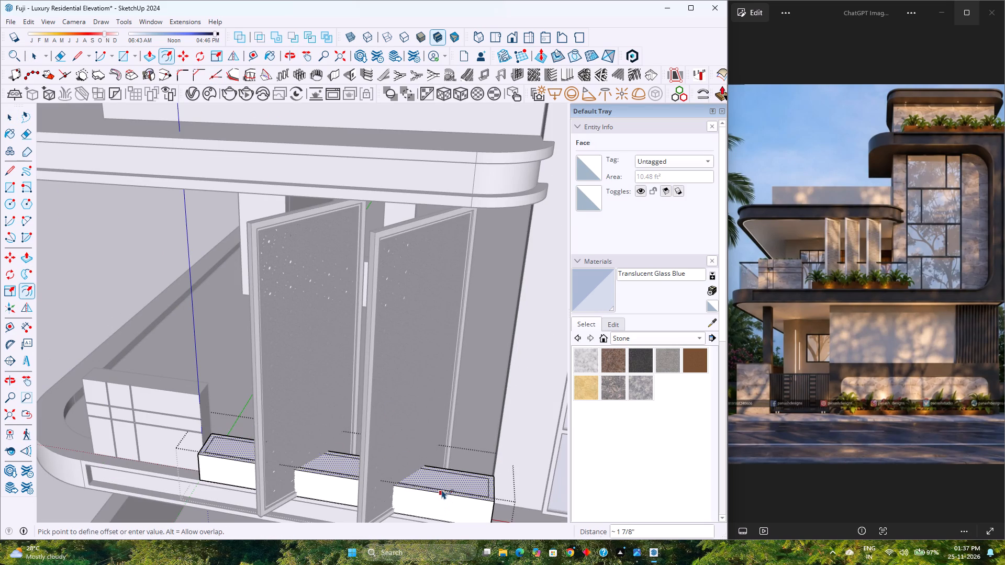
pyautogui.press('3')
pyautogui.press('Return')
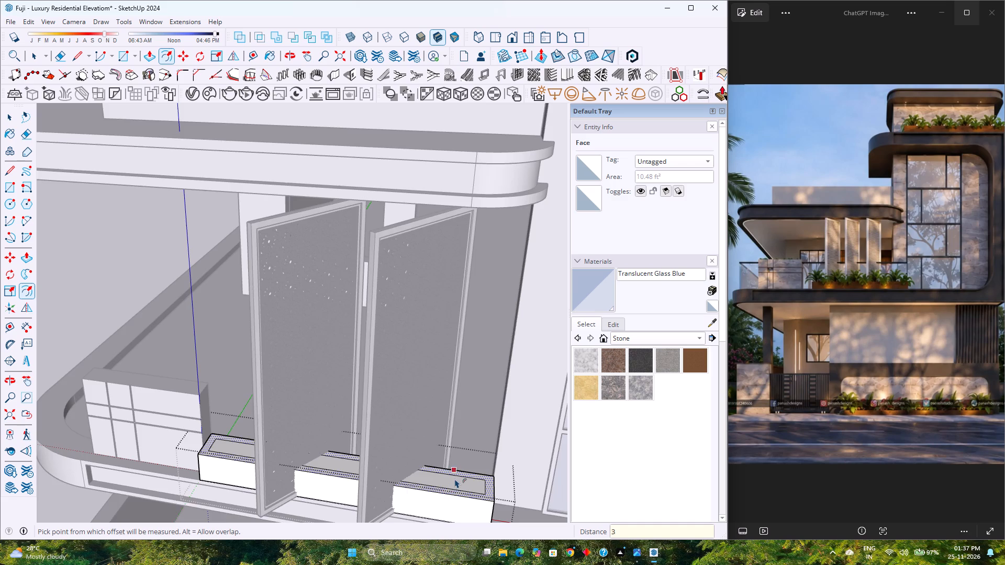
pyautogui.scroll(4, 456, 478)
pyautogui.press('2')
pyautogui.press('.')
pyautogui.press('5')
pyautogui.press('Return')
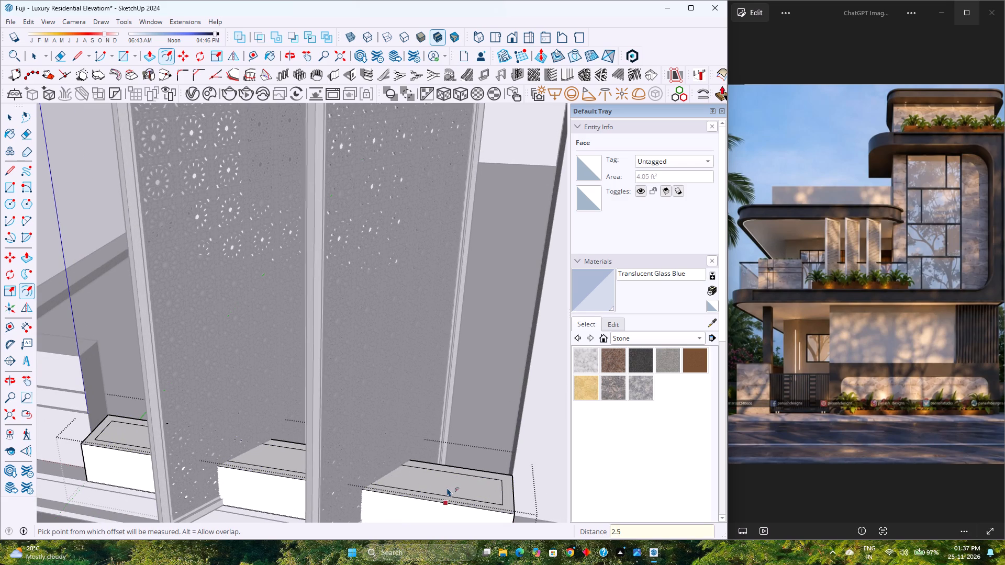
# Push the inner face of the planter box down 9" to hollow it out, and close the group.
pyautogui.press('p')
pyautogui.press('Escape')
pyautogui.click(466, 484)
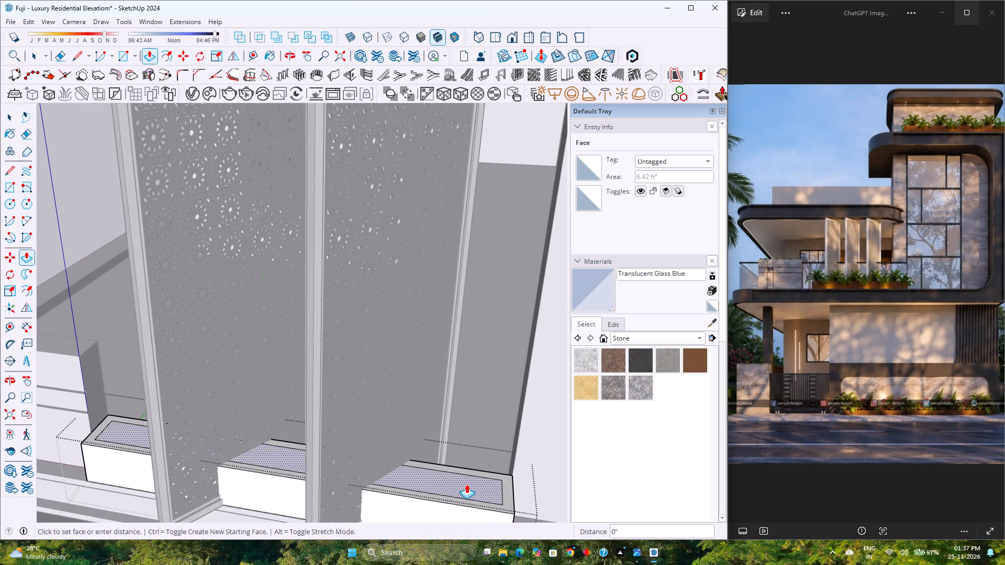
pyautogui.scroll(-5, 465, 484)
pyautogui.keyDown('shift'); pyautogui.moveTo(464, 484); pyautogui.dragTo(449, 440, button='middle'); pyautogui.keyUp('shift')
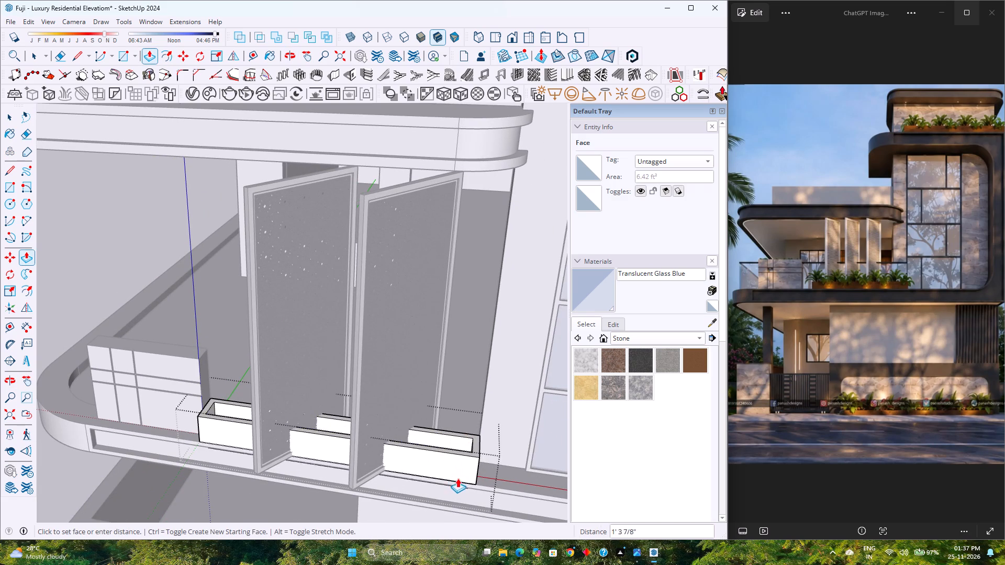
pyautogui.press('9')
pyautogui.press('Return')
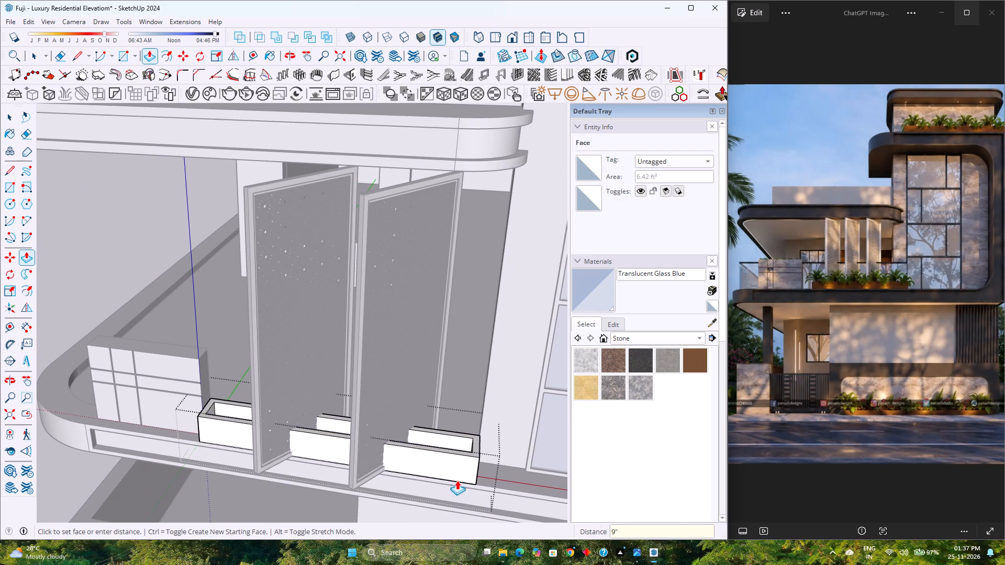
pyautogui.scroll(2, 454, 474)
pyautogui.moveTo(454, 474); pyautogui.dragTo(410, 513, button='middle')
pyautogui.middleClick(410, 513)
pyautogui.press('space')
pyautogui.scroll(-3, 412, 468)
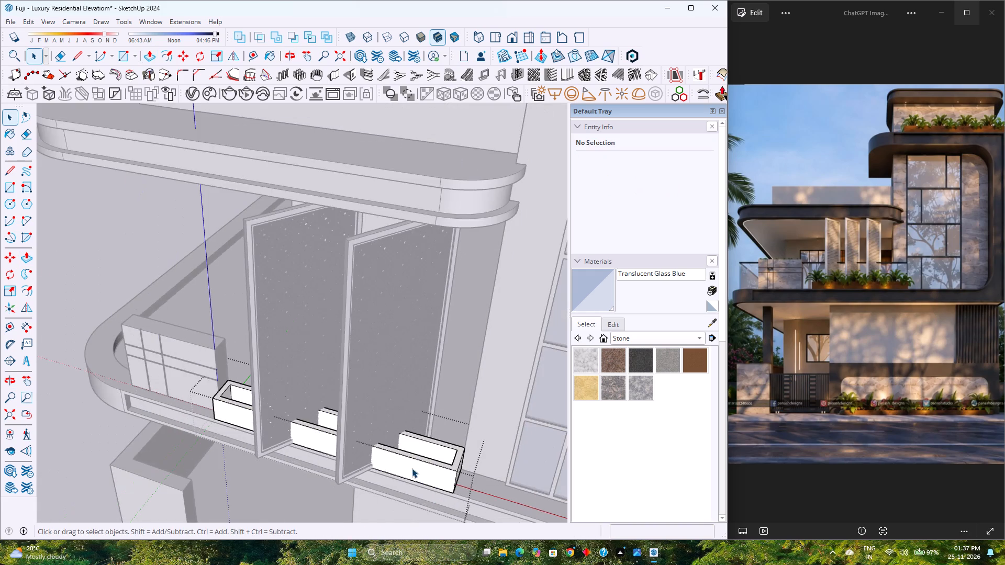
pyautogui.press('Escape')
# Scale both jaali panels vertically from their lower end to about 0.89, raising their bottoms to the planter's rim.
pyautogui.click(383, 401)
pyautogui.keyDown('ctrl'); pyautogui.click(269, 368); pyautogui.keyUp('ctrl')
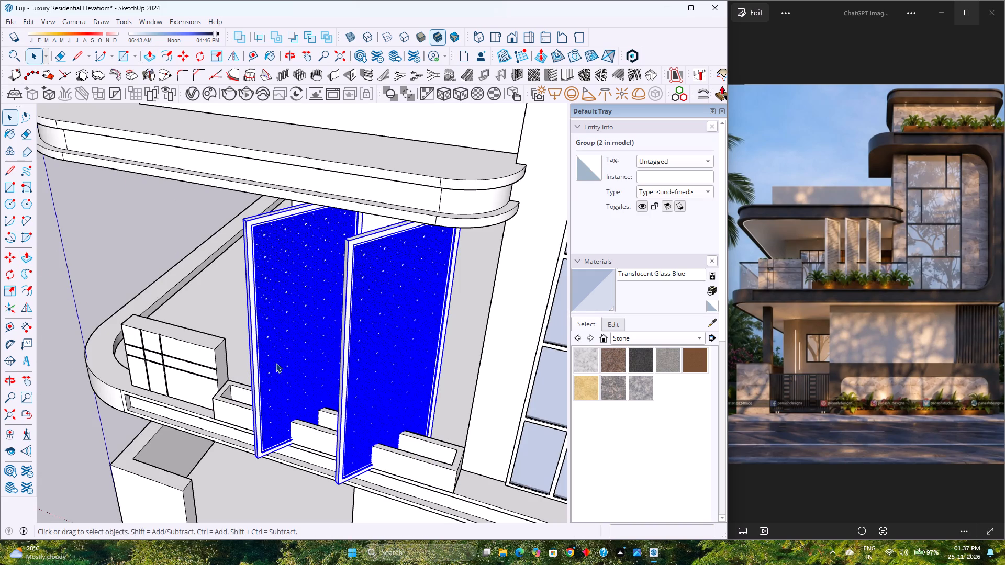
pyautogui.moveTo(290, 382); pyautogui.dragTo(353, 257, button='middle')
pyautogui.scroll(1, 385, 278)
pyautogui.press('s')
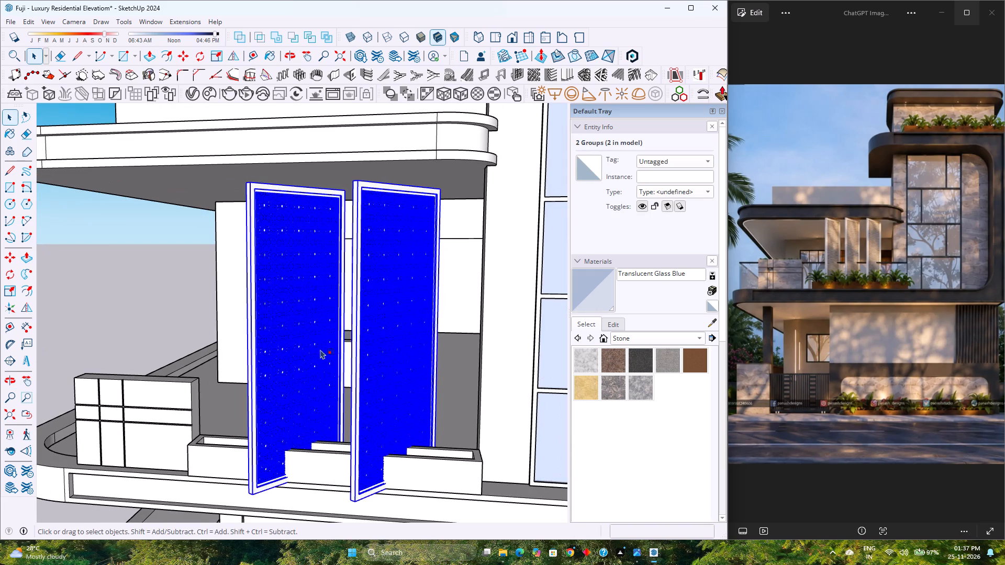
pyautogui.scroll(1, 341, 483)
pyautogui.moveTo(340, 481); pyautogui.dragTo(419, 555, button='middle')
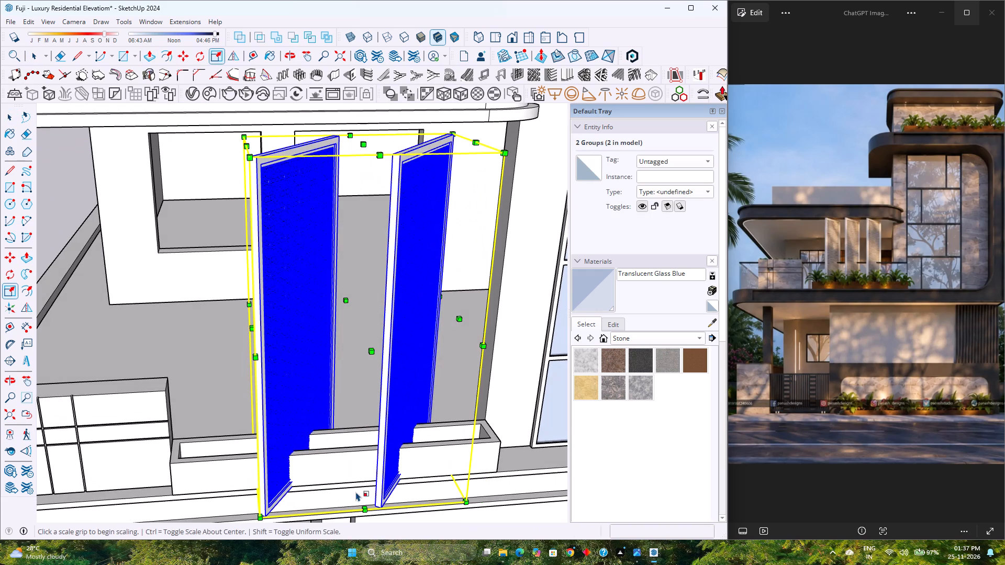
pyautogui.click(351, 470)
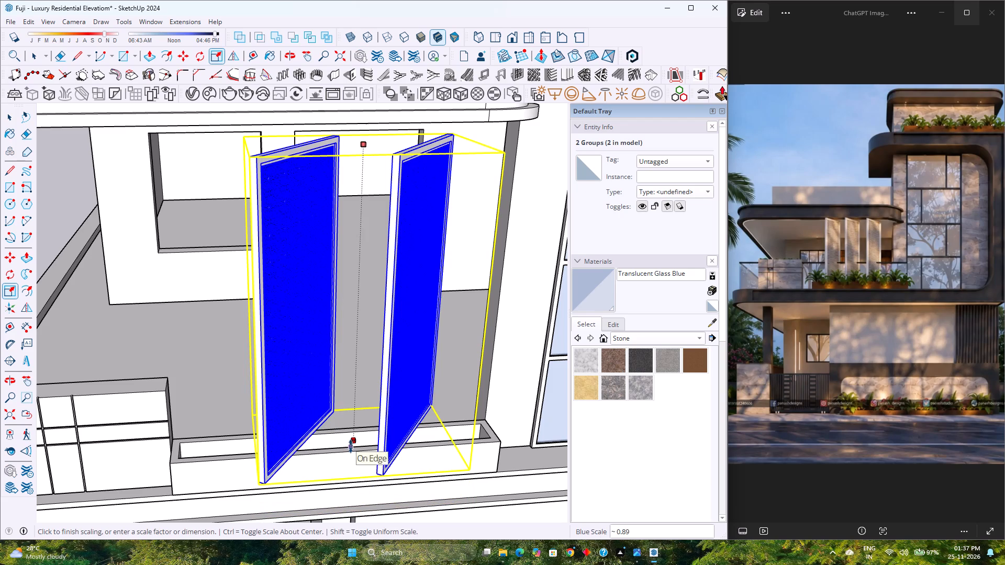
pyautogui.click(351, 446)
pyautogui.scroll(-8, 352, 456)
pyautogui.moveTo(370, 499); pyautogui.dragTo(322, 359, button='middle')
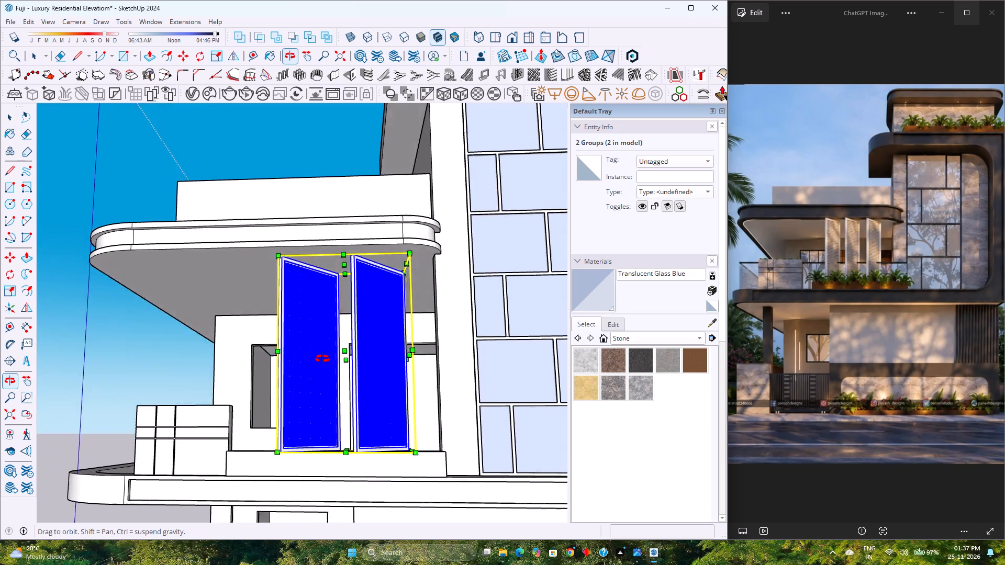
pyautogui.moveTo(322, 359); pyautogui.dragTo(328, 374, button='middle')
pyautogui.middleClick(328, 374)
pyautogui.press('space')
pyautogui.scroll(-6, 334, 415)
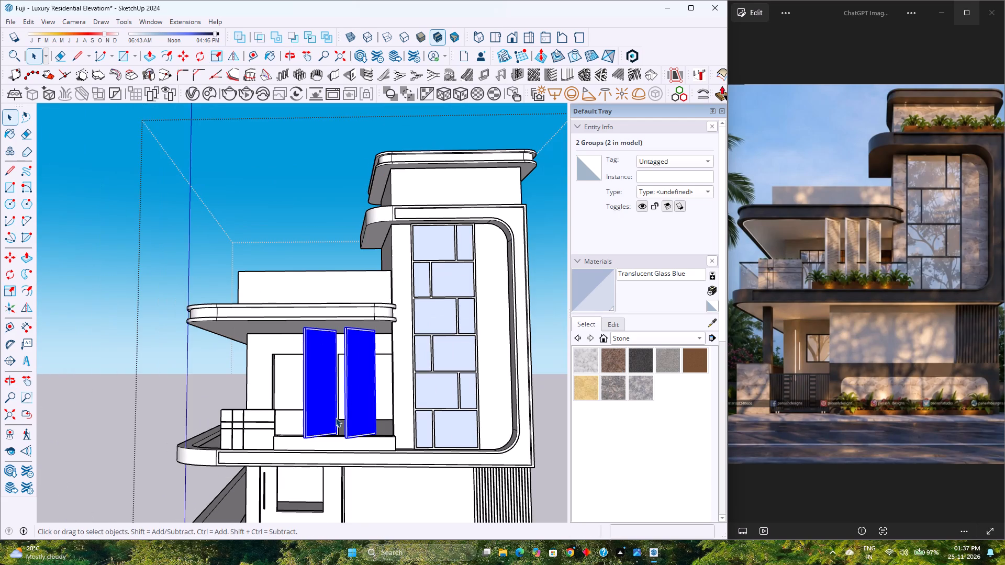
pyautogui.press('Escape')
# Examine the shortened jaali panels and the planter box from the front and sides against the reference elevation.
pyautogui.scroll(4, 347, 415)
pyautogui.scroll(-4, 347, 415)
pyautogui.scroll(3, 347, 415)
pyautogui.moveTo(347, 443); pyautogui.dragTo(216, 455, button='middle')
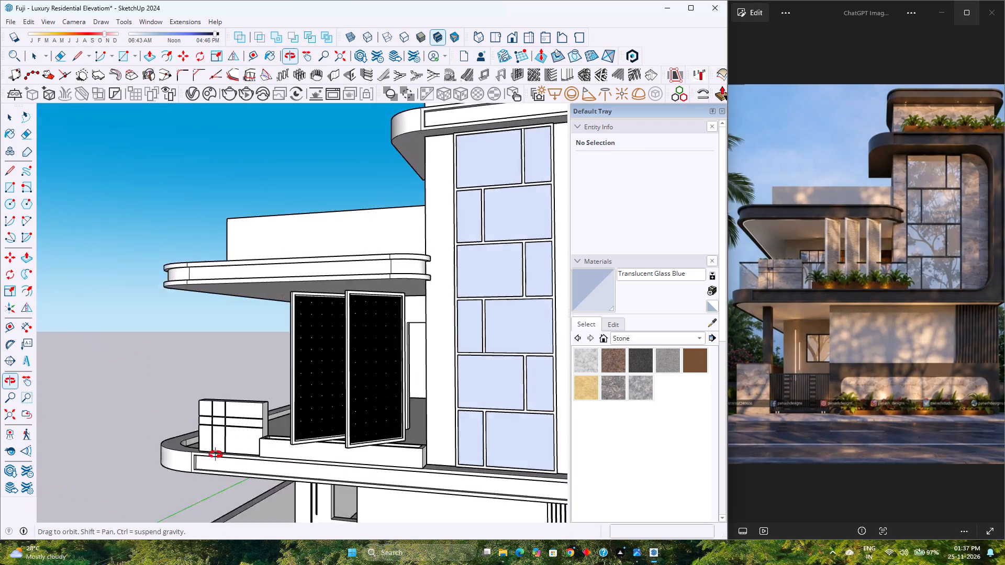
pyautogui.moveTo(216, 455); pyautogui.dragTo(299, 449, button='middle')
pyautogui.middleClick(299, 449)
pyautogui.scroll(-3, 301, 436)
pyautogui.moveTo(306, 433); pyautogui.dragTo(362, 423, button='middle')
pyautogui.middleClick(362, 423)
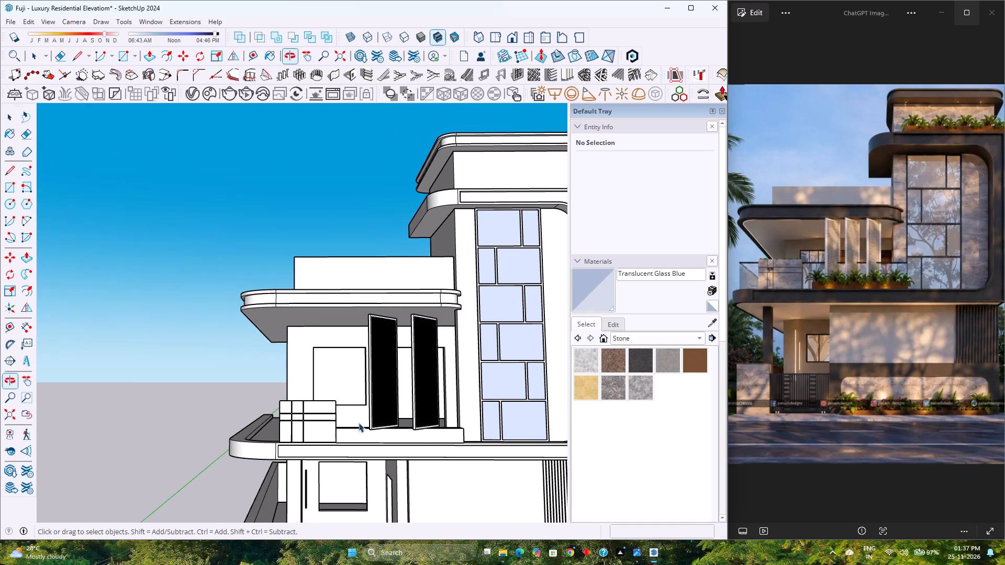
pyautogui.scroll(3, 352, 414)
pyautogui.scroll(-1, 397, 406)
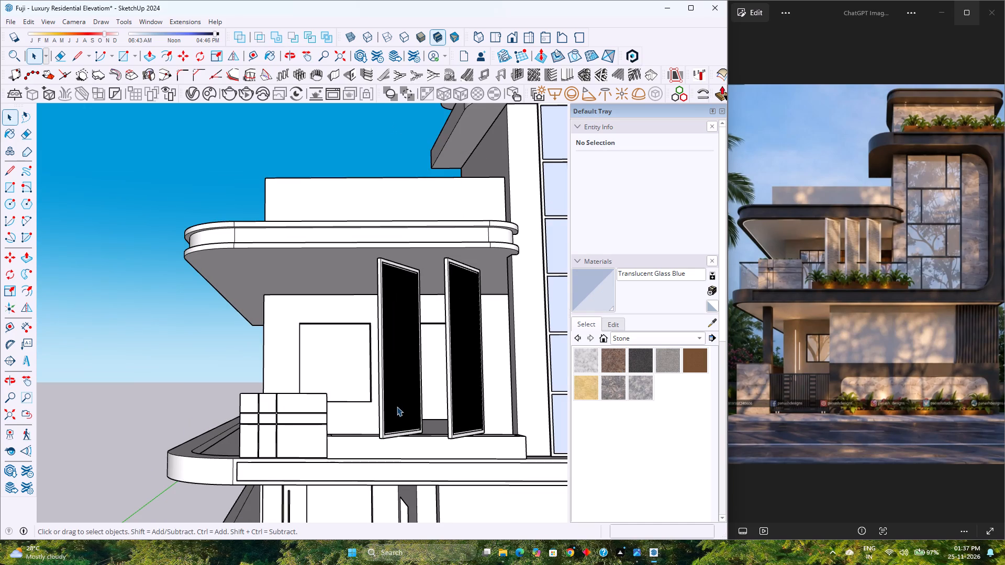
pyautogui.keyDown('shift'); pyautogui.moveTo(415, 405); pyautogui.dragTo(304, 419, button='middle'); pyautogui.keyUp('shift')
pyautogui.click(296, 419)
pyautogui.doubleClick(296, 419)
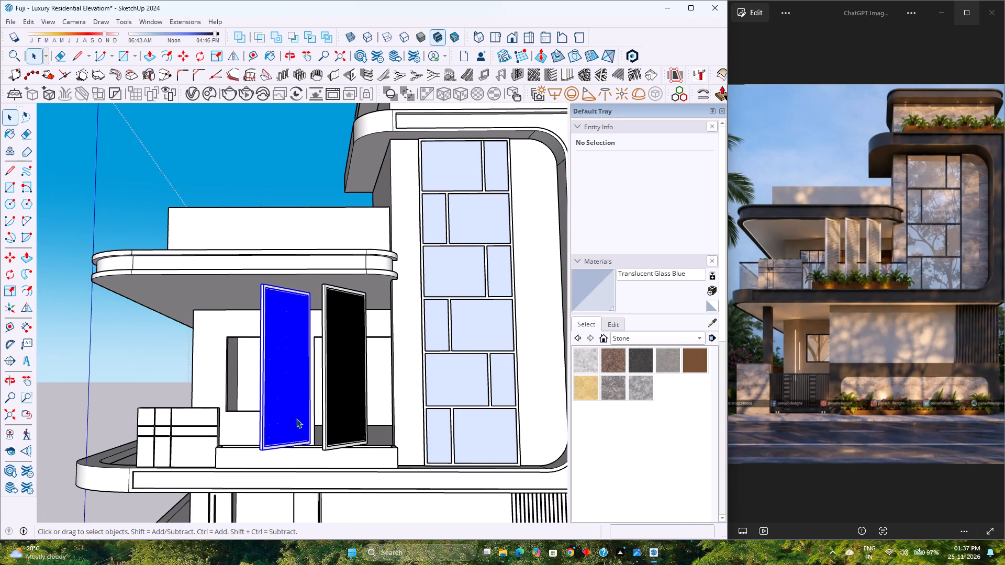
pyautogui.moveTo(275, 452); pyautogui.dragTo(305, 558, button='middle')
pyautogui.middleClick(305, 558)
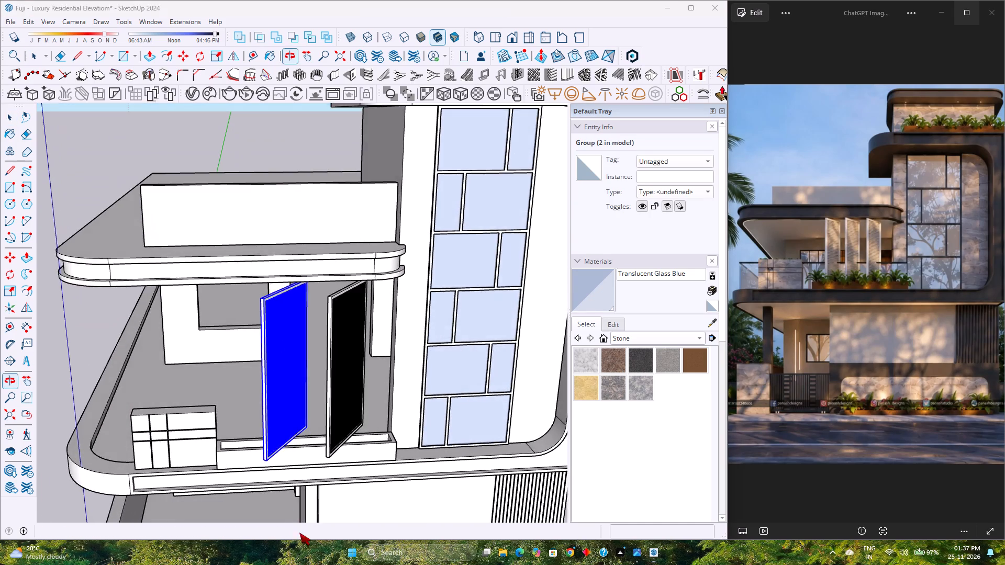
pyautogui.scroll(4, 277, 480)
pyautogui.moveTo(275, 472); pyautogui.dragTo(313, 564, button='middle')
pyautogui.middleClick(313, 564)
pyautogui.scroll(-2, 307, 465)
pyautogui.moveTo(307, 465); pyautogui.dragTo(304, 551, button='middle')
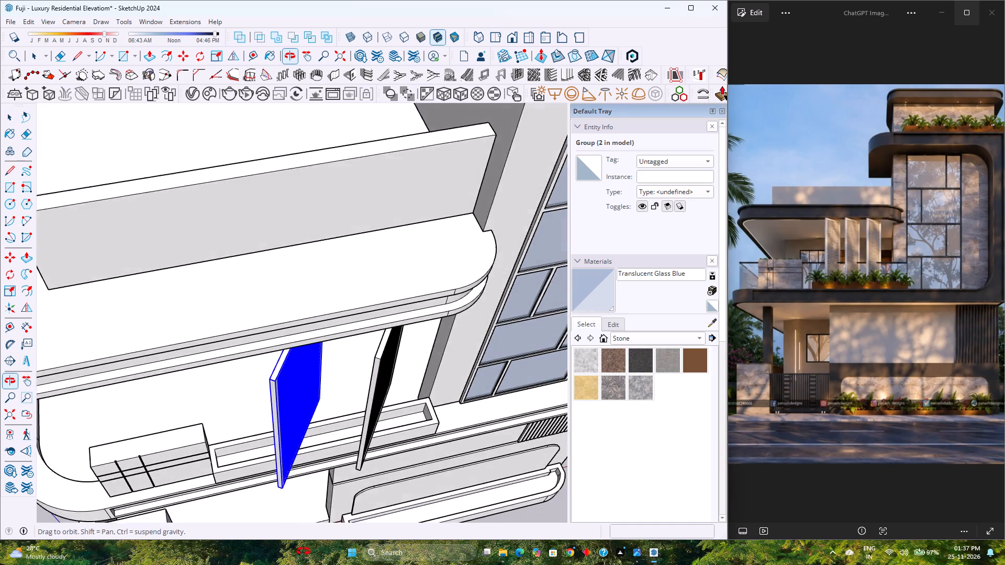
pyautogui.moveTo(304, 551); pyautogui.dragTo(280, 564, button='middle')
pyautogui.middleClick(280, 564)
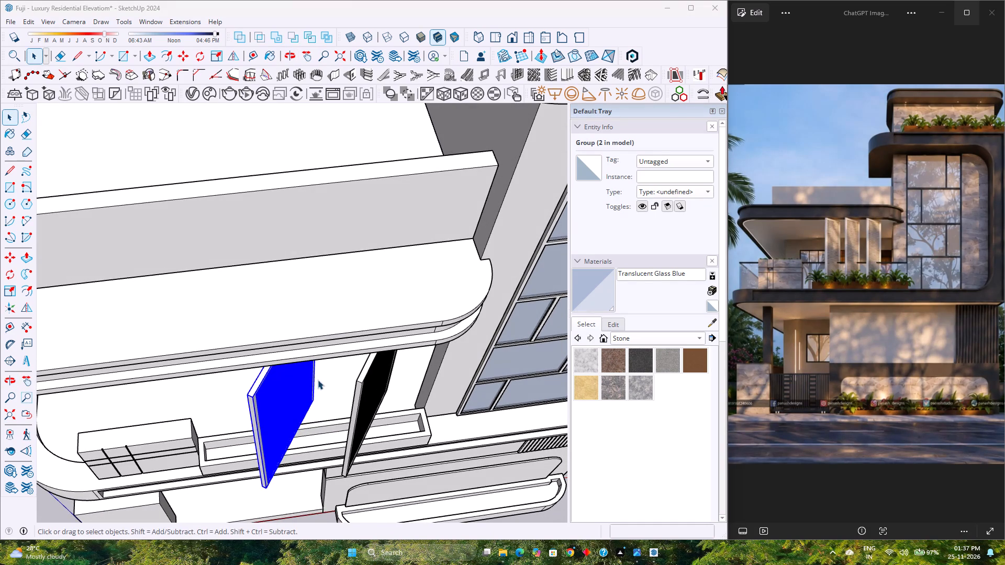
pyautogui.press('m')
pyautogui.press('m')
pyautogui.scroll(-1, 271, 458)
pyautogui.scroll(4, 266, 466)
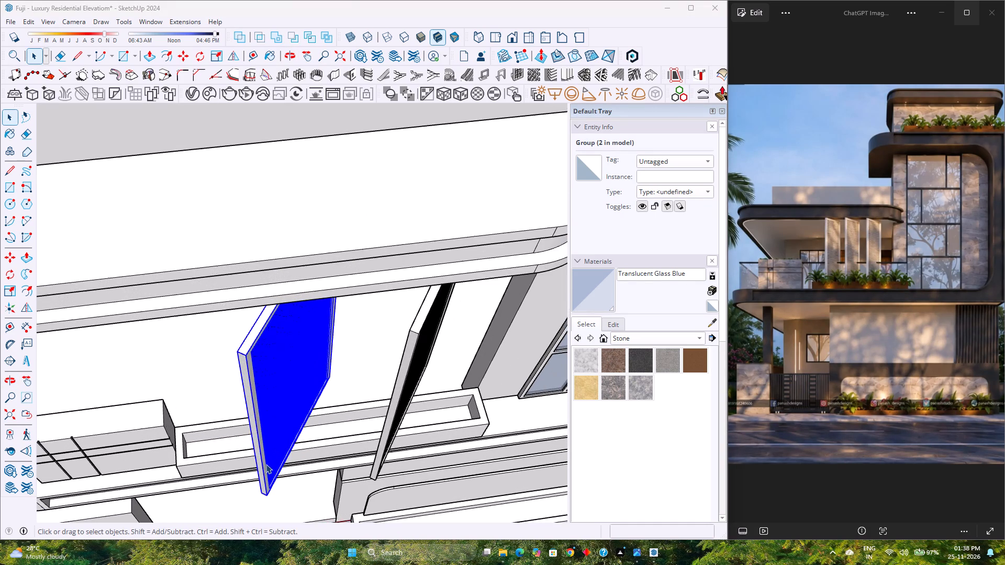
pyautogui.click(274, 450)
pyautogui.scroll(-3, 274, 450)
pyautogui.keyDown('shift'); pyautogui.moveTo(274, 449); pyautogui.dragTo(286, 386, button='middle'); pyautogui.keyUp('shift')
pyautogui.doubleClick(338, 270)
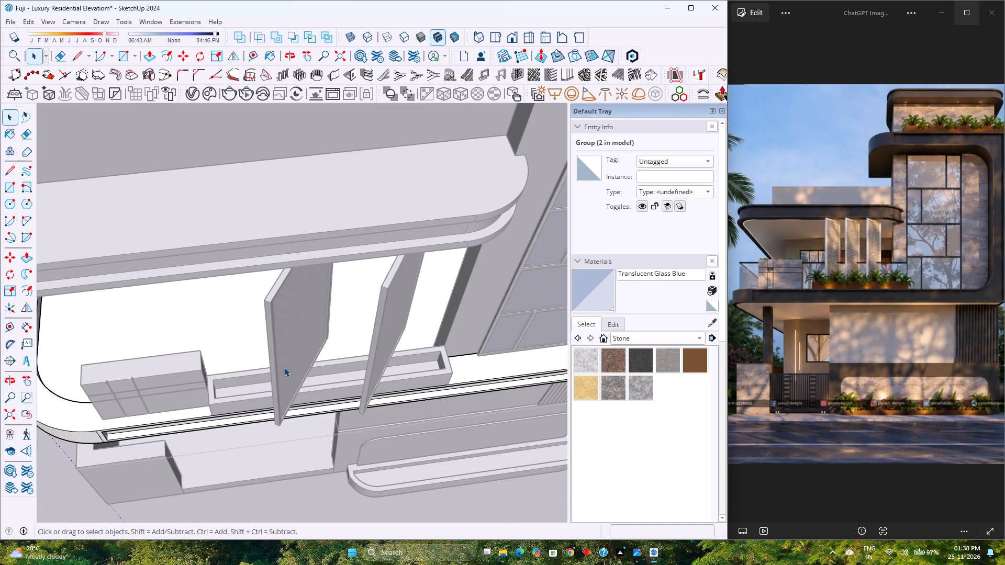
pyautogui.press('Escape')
# Move the jaali panel nearer the grooved block 3" along the red axis toward that block.
pyautogui.click(278, 402)
pyautogui.scroll(1, 277, 402)
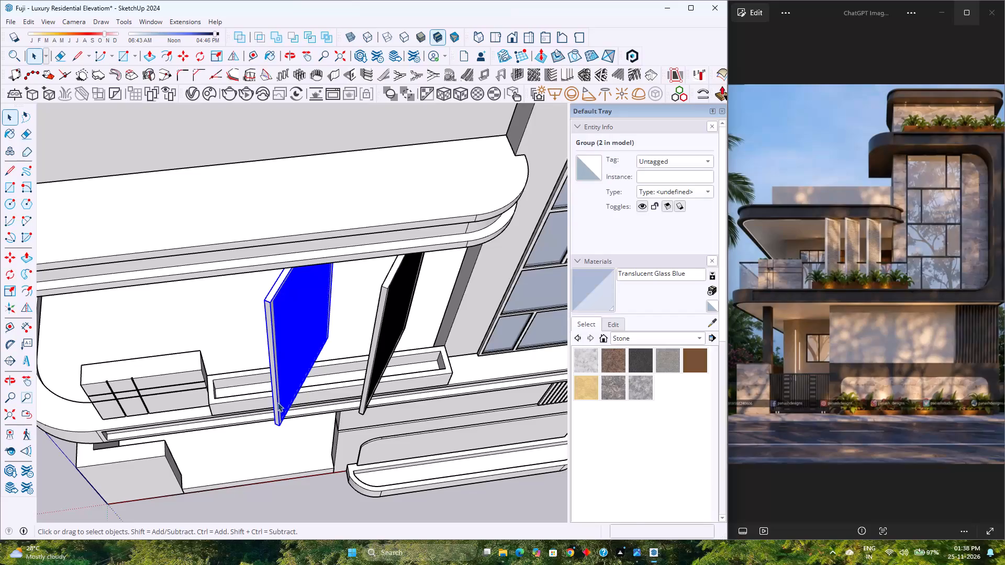
pyautogui.press('m')
pyautogui.scroll(4, 276, 409)
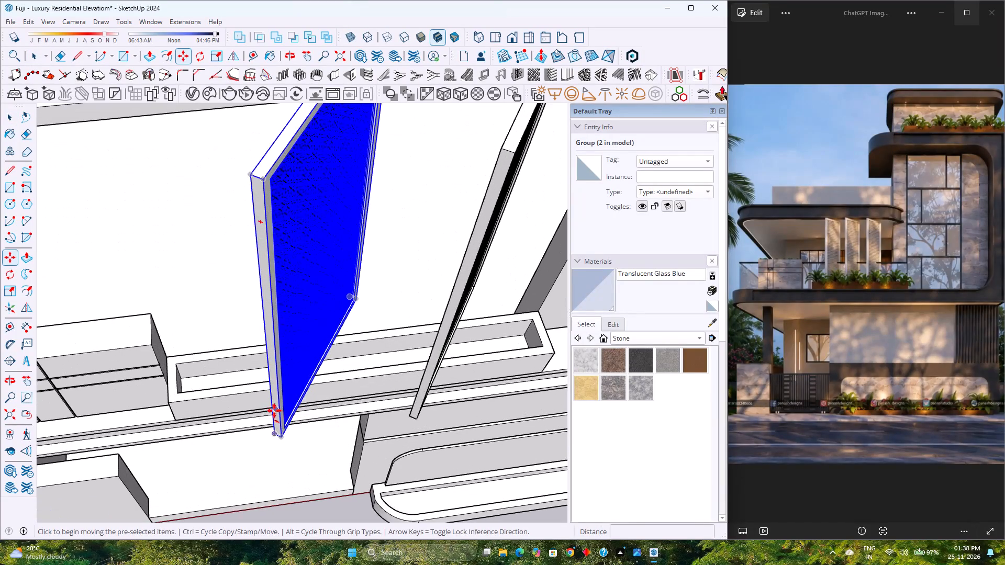
pyautogui.moveTo(248, 413); pyautogui.dragTo(424, 413, button='middle')
pyautogui.middleClick(424, 413)
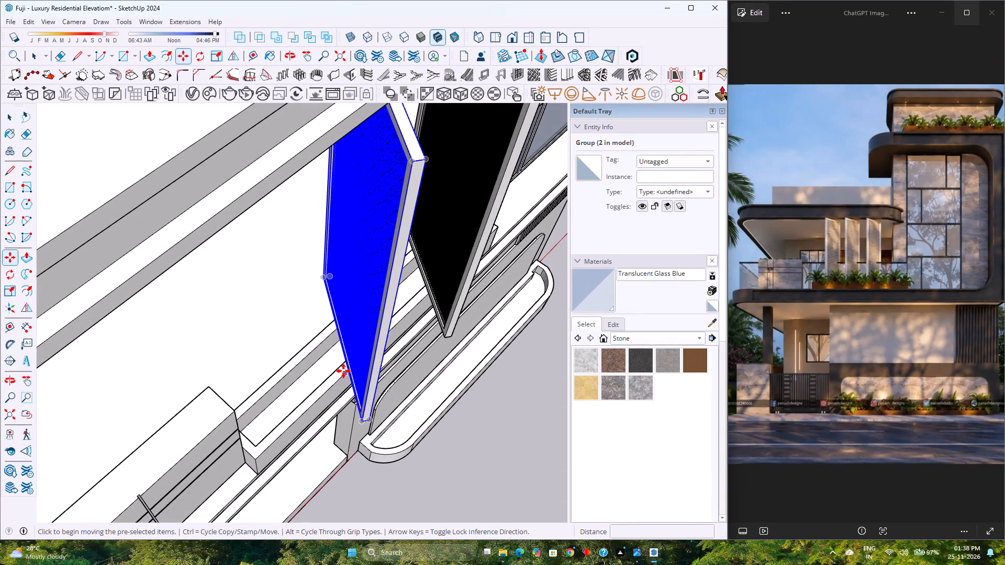
pyautogui.click(346, 369)
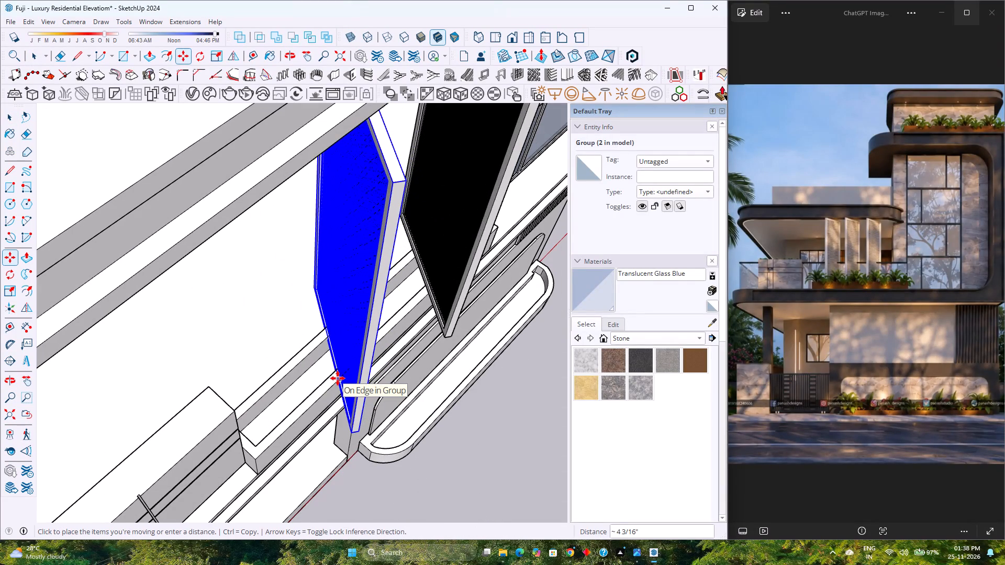
pyautogui.press('Left')
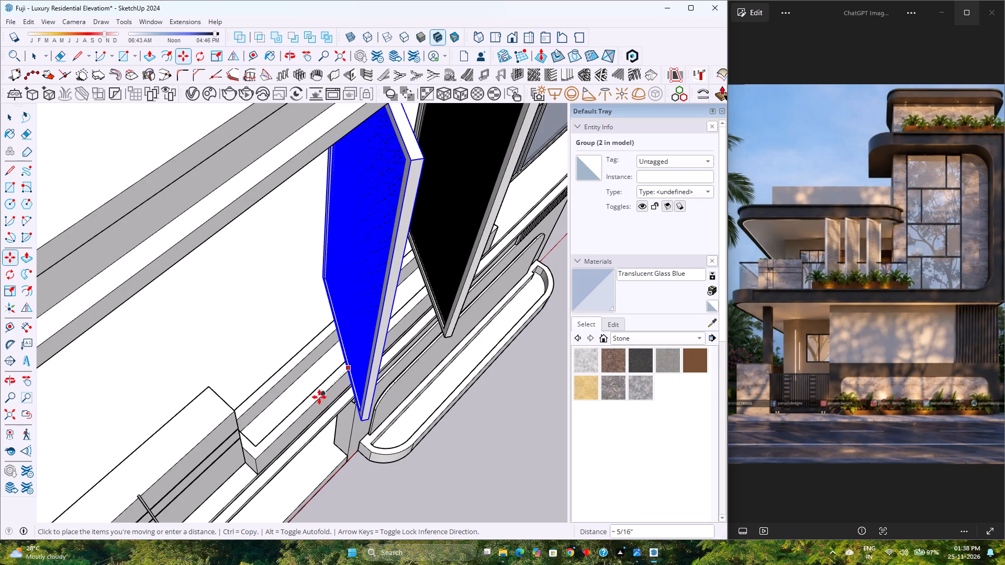
pyautogui.scroll(-2, 320, 400)
pyautogui.moveTo(320, 400); pyautogui.dragTo(193, 401, button='middle')
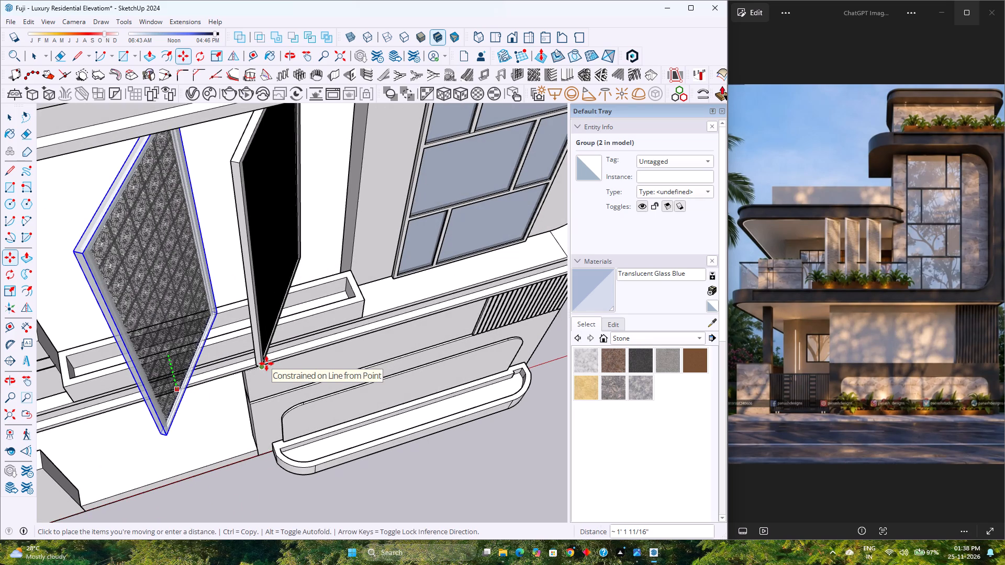
pyautogui.press('Right')
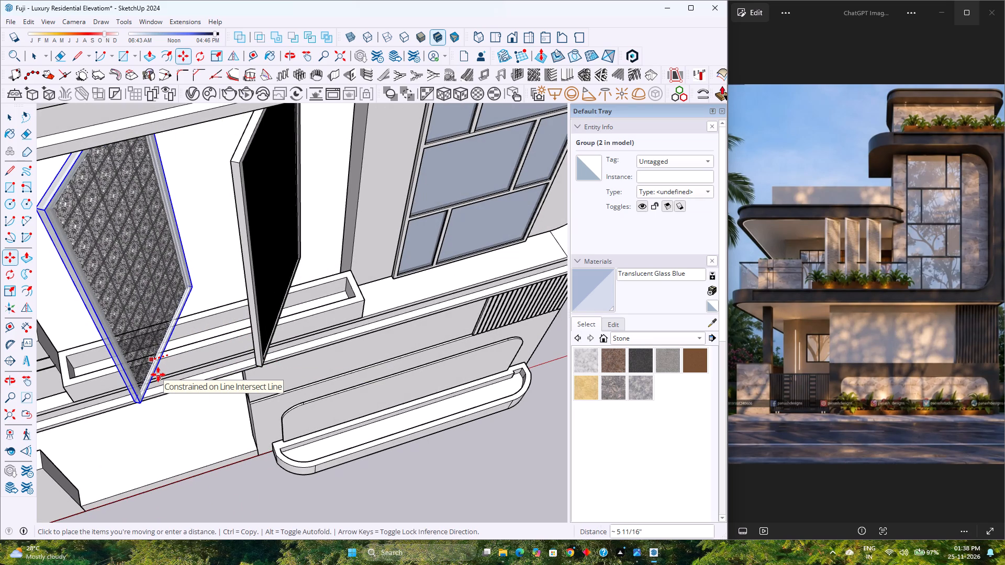
pyautogui.press('3')
pyautogui.press('Return')
pyautogui.scroll(-1, 167, 374)
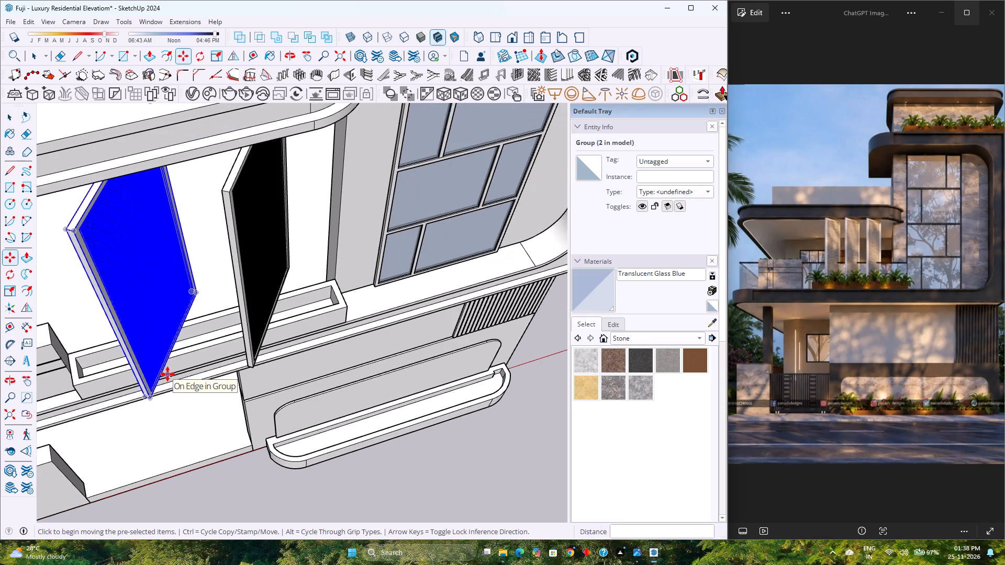
pyautogui.press('space')
pyautogui.scroll(2, 167, 374)
pyautogui.scroll(-4, 167, 374)
pyautogui.moveTo(192, 398); pyautogui.dragTo(187, 343, button='middle')
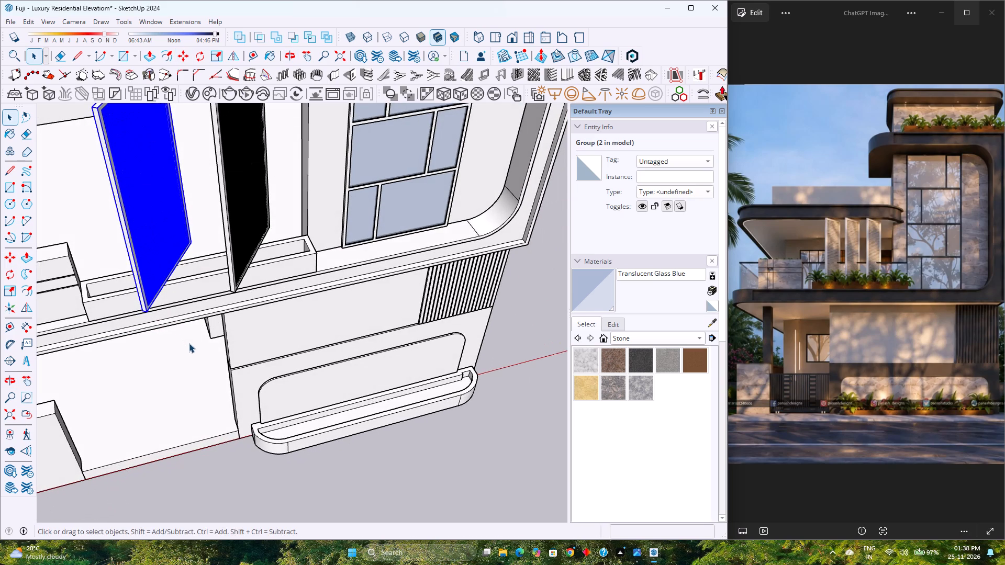
# Examine the jaali panels in the standard front view and close up against the reference elevation.
pyautogui.moveTo(197, 352); pyautogui.dragTo(197, 345, button='middle')
pyautogui.middleClick(197, 345)
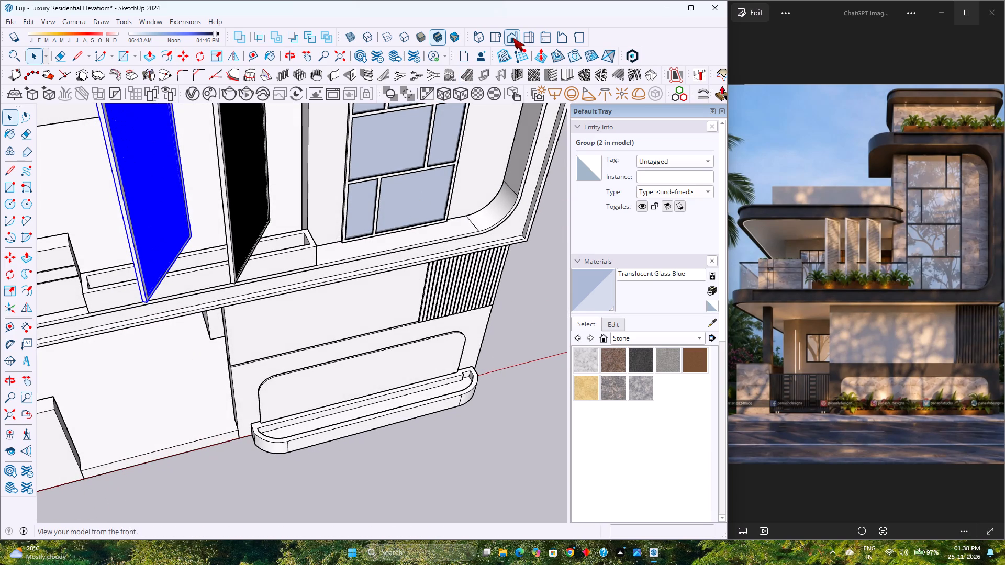
pyautogui.click(512, 38)
pyautogui.scroll(-1, 444, 313)
pyautogui.click(4, 412)
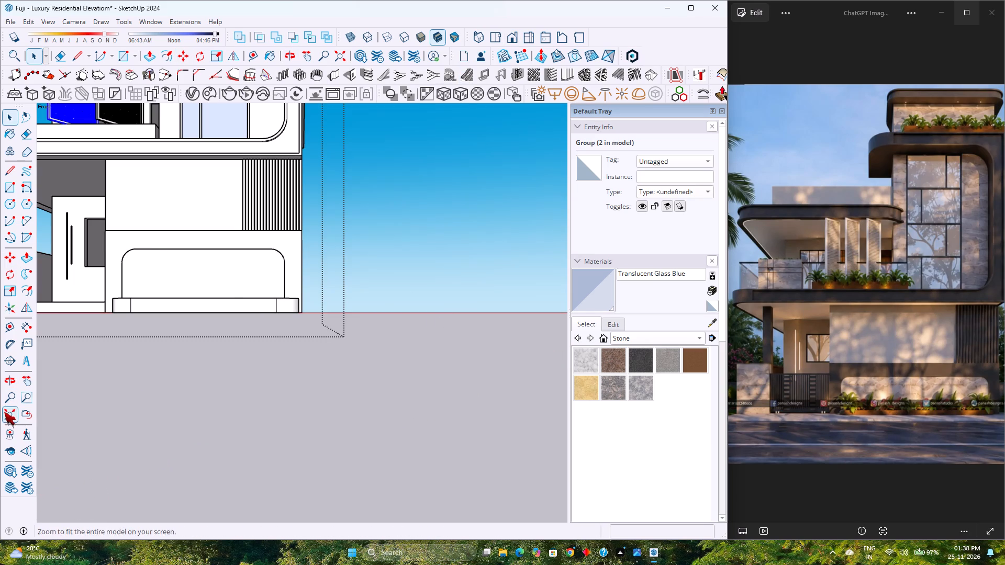
pyautogui.click(538, 247)
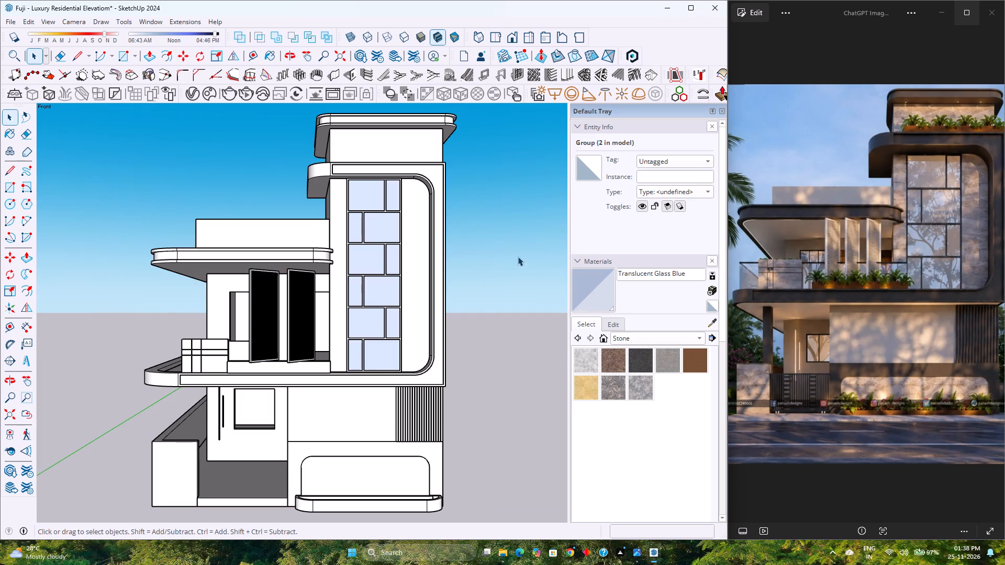
pyautogui.scroll(6, 283, 321)
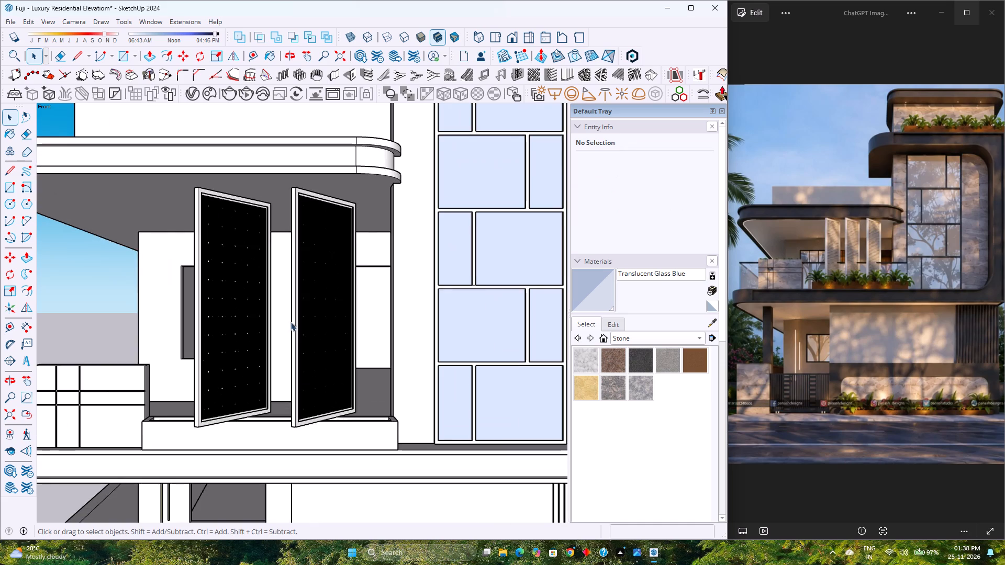
pyautogui.moveTo(291, 322); pyautogui.dragTo(285, 513, button='middle')
# Rotate the jaali panel nearer the glazed window 5 degrees in the horizontal plane about its lower front corner.
pyautogui.click(329, 333)
pyautogui.doubleClick(329, 333)
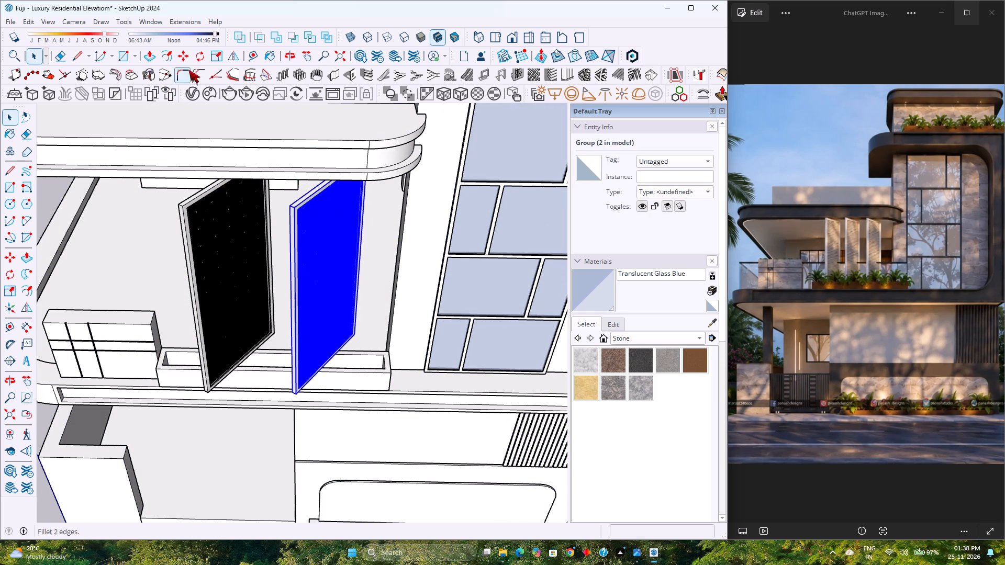
pyautogui.click(203, 56)
pyautogui.press('Up')
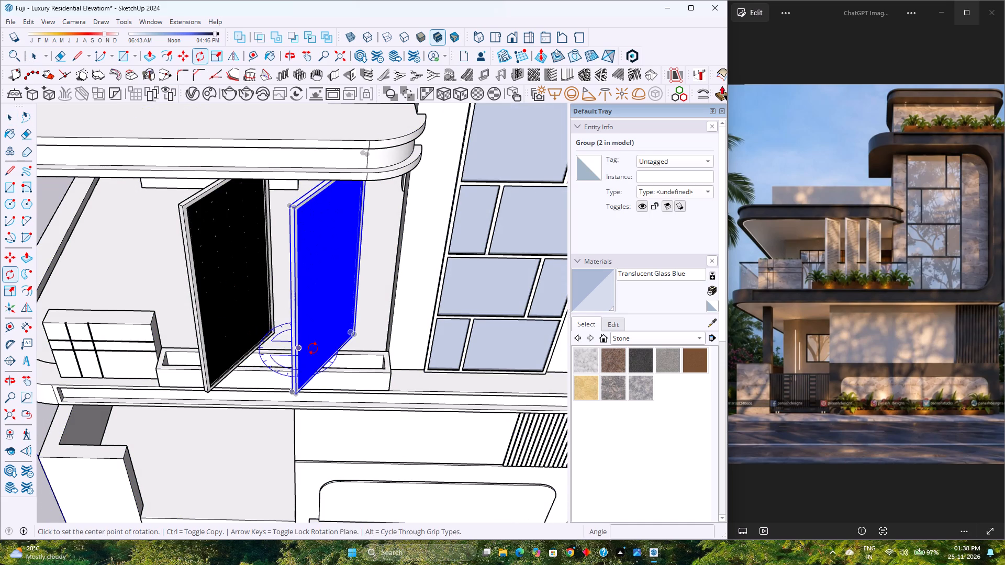
pyautogui.click(298, 395)
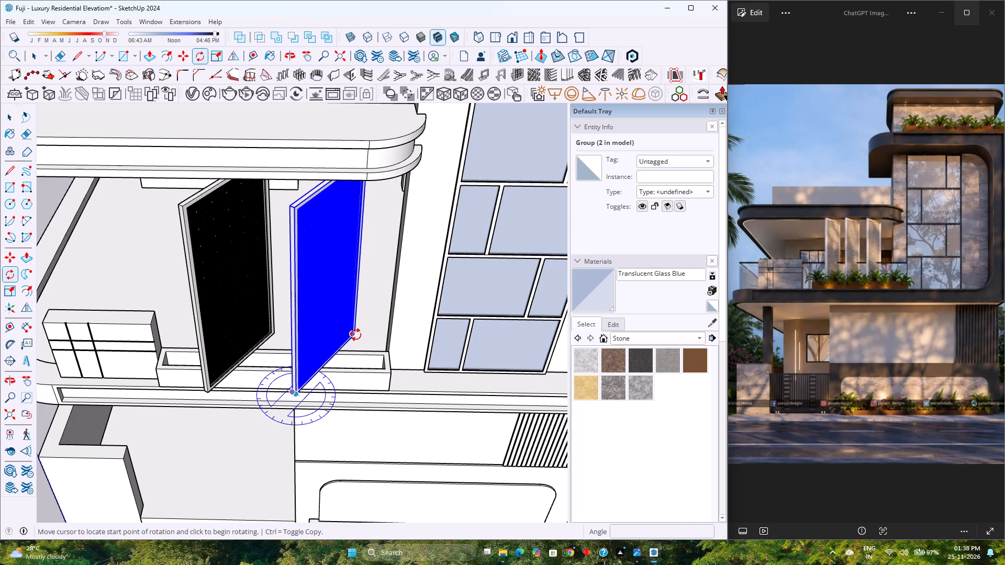
pyautogui.scroll(7, 356, 337)
pyautogui.click(357, 333)
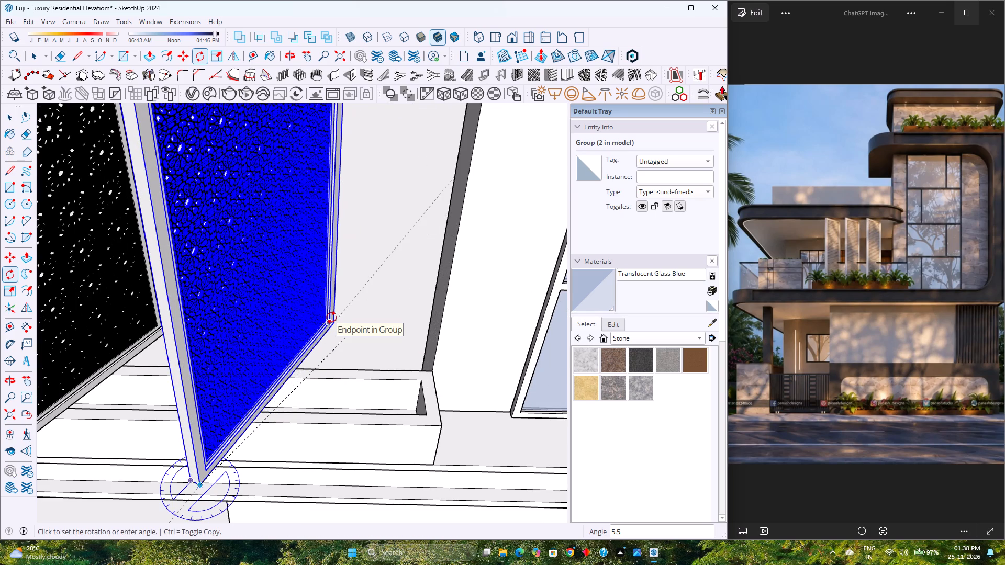
pyautogui.press('5')
pyautogui.press('Return')
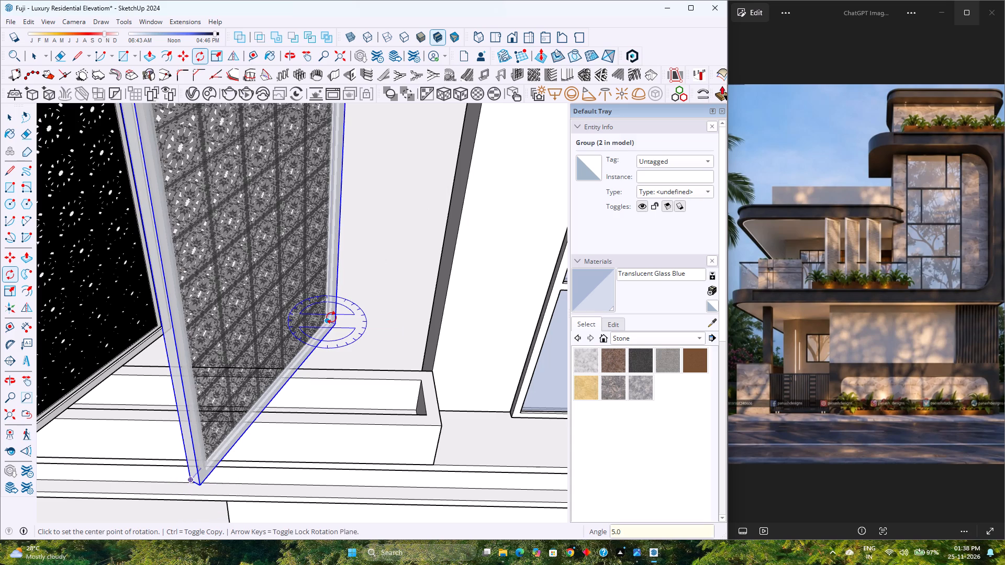
pyautogui.scroll(-7, 331, 318)
pyautogui.scroll(-8, 342, 432)
pyautogui.press('space')
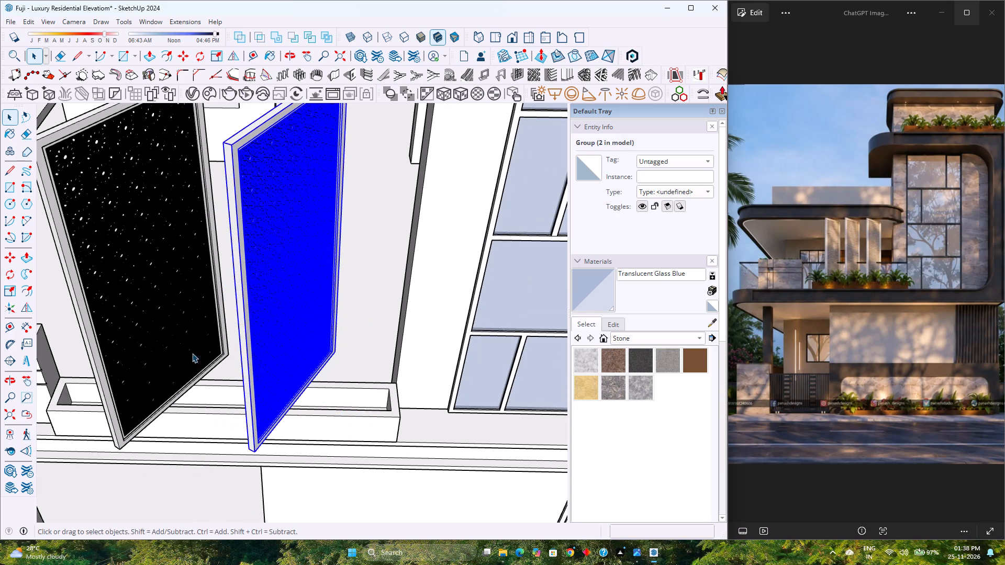
# Delete the unrotated jaali panel nearer the grooved block.
pyautogui.click(146, 339)
pyautogui.press('Delete')
# Copy the rotated jaali panel 3' along the red axis toward the grooved block.
pyautogui.click(265, 328)
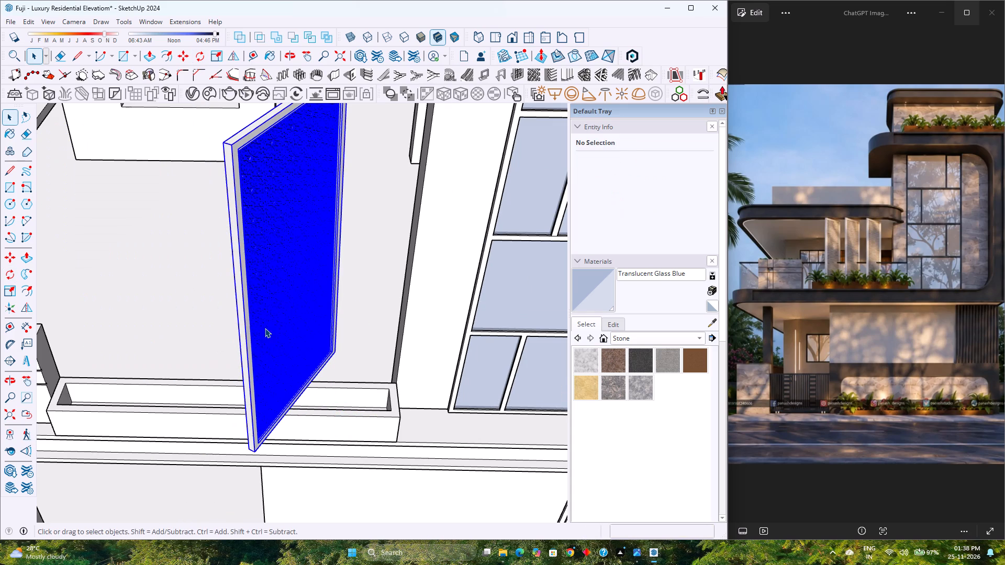
pyautogui.press('m')
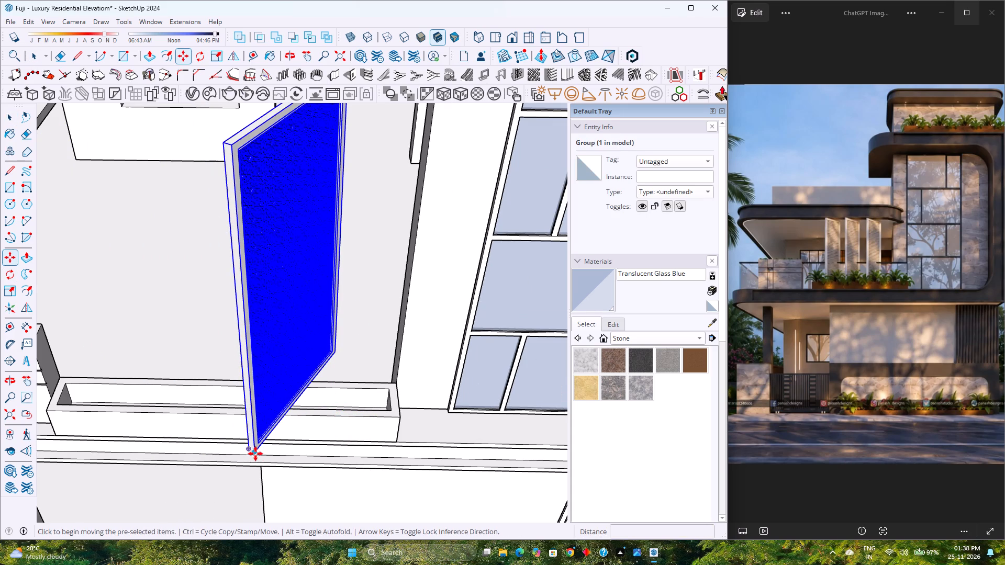
pyautogui.click(255, 454)
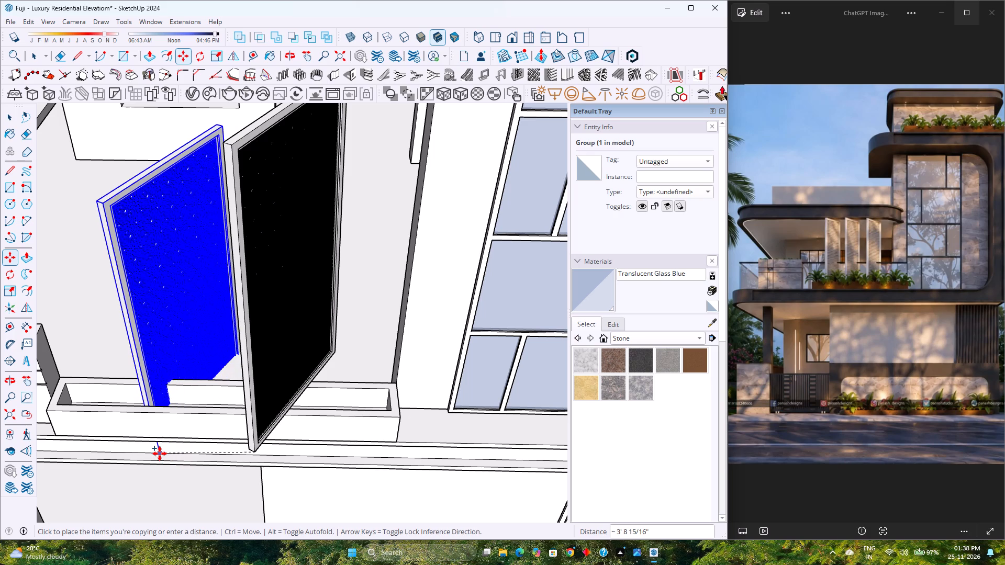
pyautogui.press('Left')
pyautogui.press('Right')
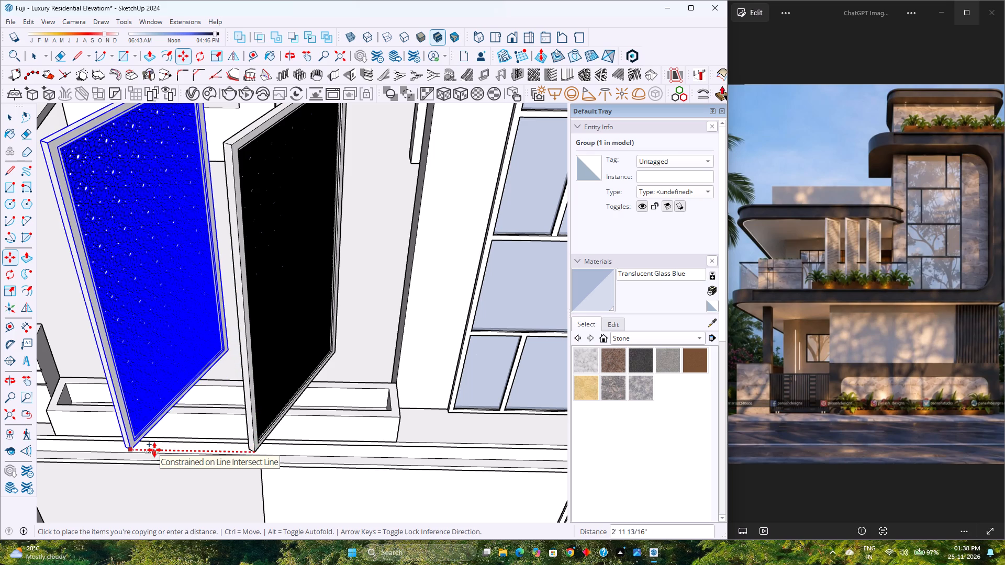
pyautogui.scroll(-3, 154, 450)
pyautogui.keyDown('shift'); pyautogui.moveTo(154, 447); pyautogui.dragTo(271, 427, button='middle'); pyautogui.keyUp('shift')
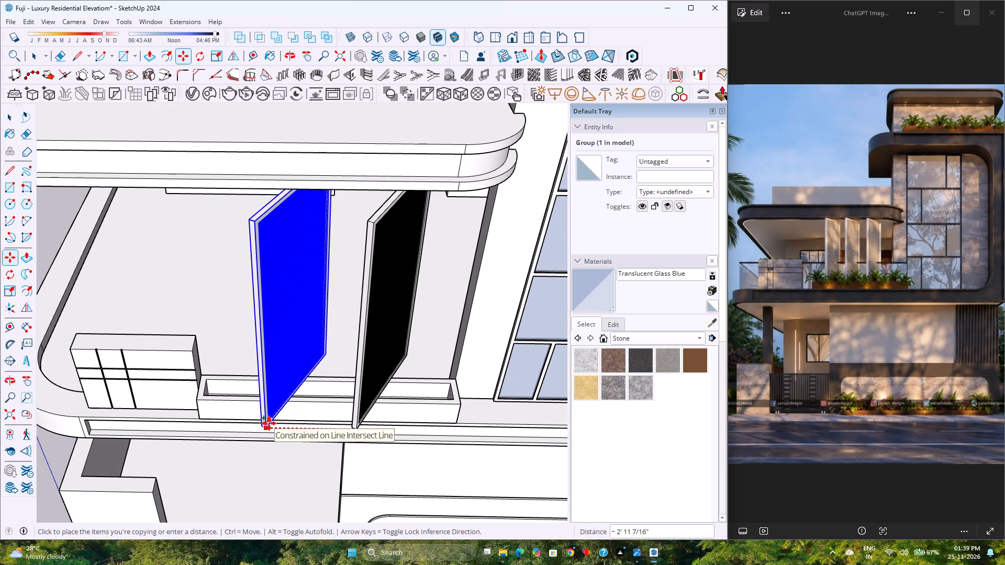
pyautogui.write("3'")
pyautogui.press('Return')
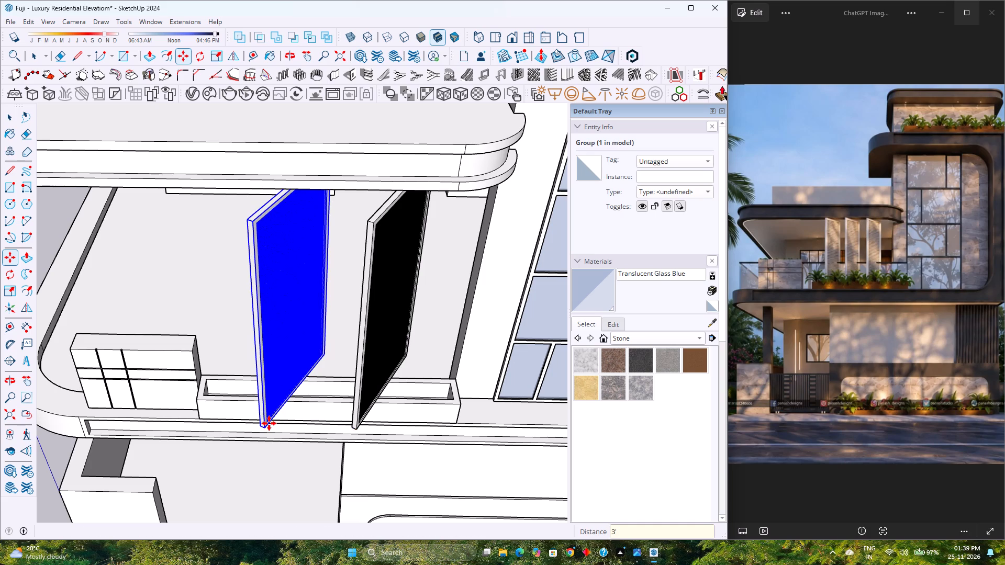
pyautogui.scroll(-2, 269, 423)
pyautogui.press('space')
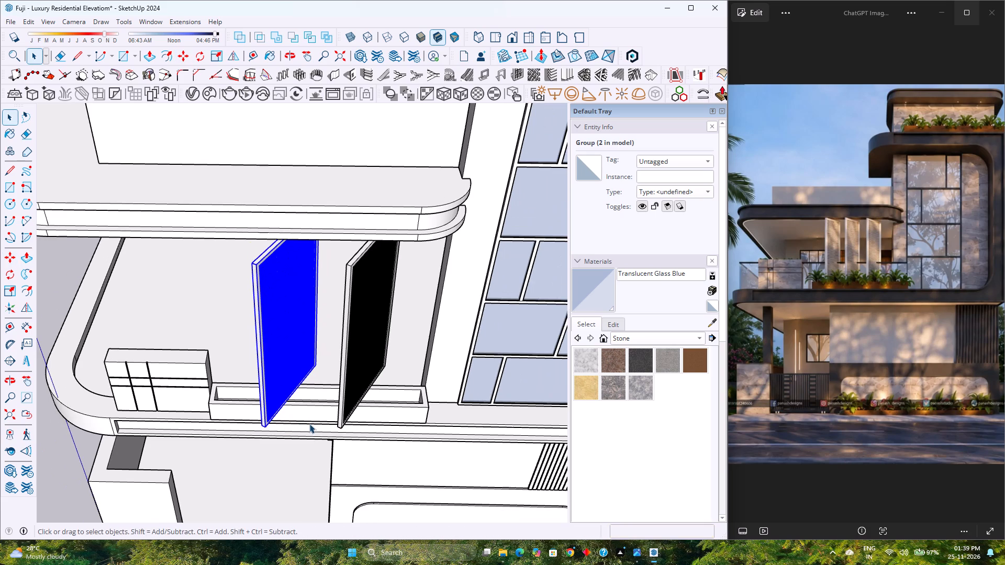
# Examine the spacing and angle of the two jaali panels in the front view against the reference elevation.
pyautogui.scroll(-2, 307, 424)
pyautogui.scroll(3, 397, 369)
pyautogui.moveTo(396, 369); pyautogui.dragTo(289, 381, button='middle')
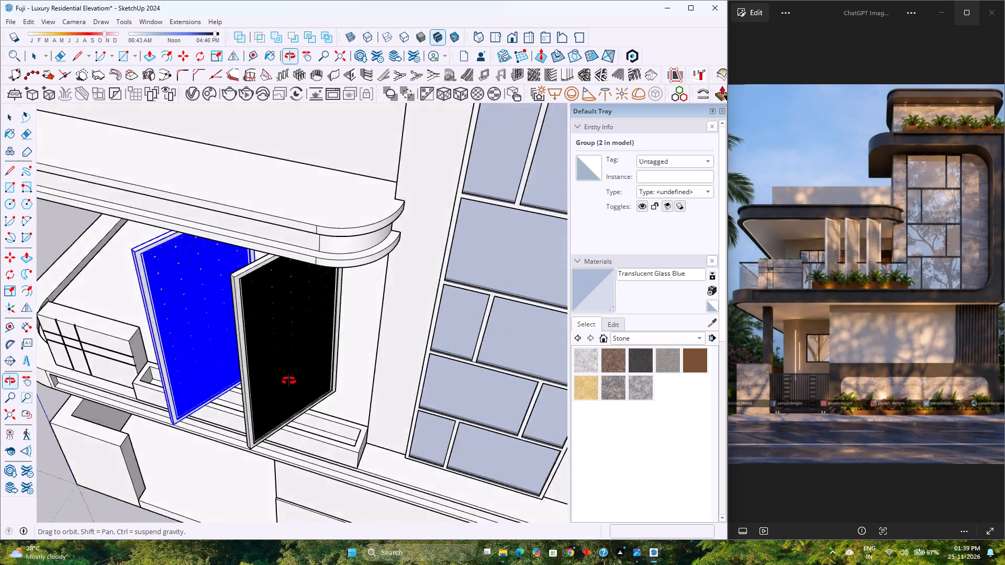
pyautogui.moveTo(289, 381); pyautogui.dragTo(359, 321, button='middle')
pyautogui.press('Escape')
pyautogui.scroll(-3, 363, 319)
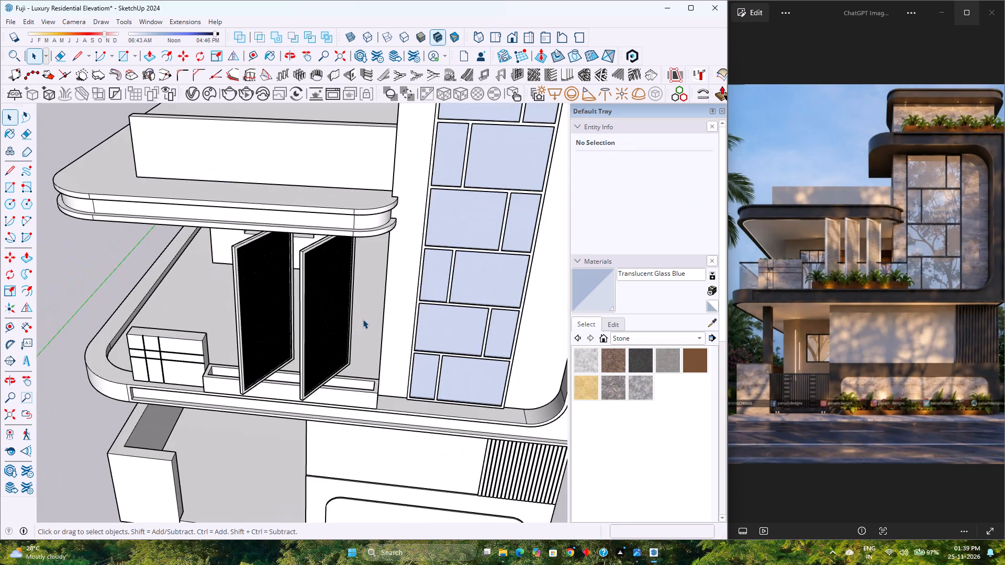
pyautogui.click(513, 37)
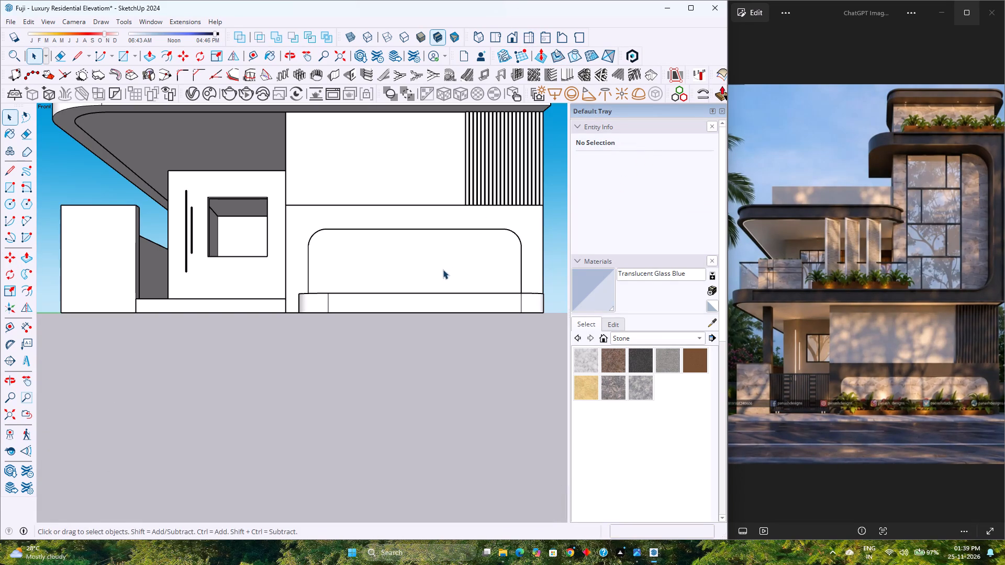
pyautogui.moveTo(443, 269); pyautogui.dragTo(456, 327, button='middle')
pyautogui.click(11, 420)
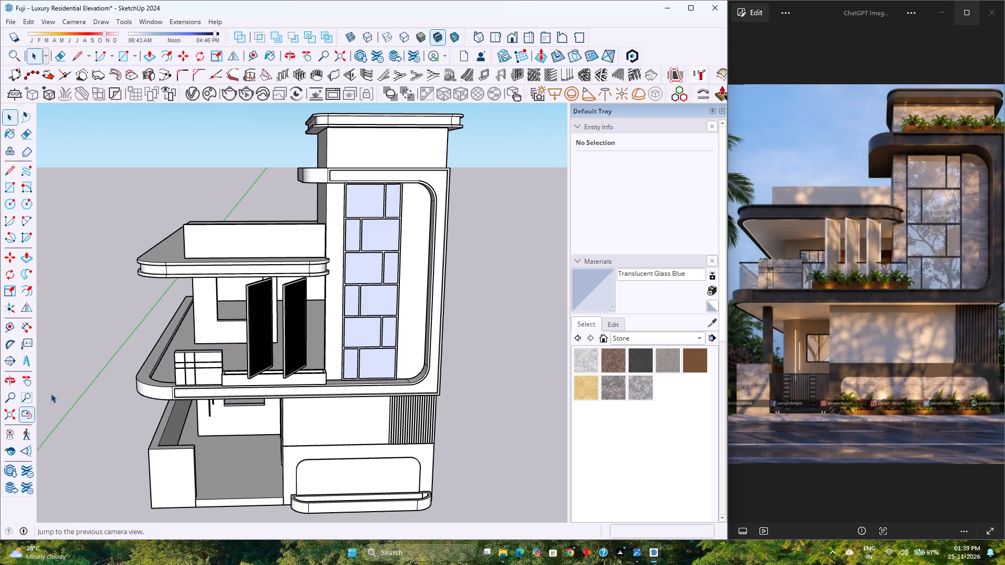
pyautogui.click(510, 37)
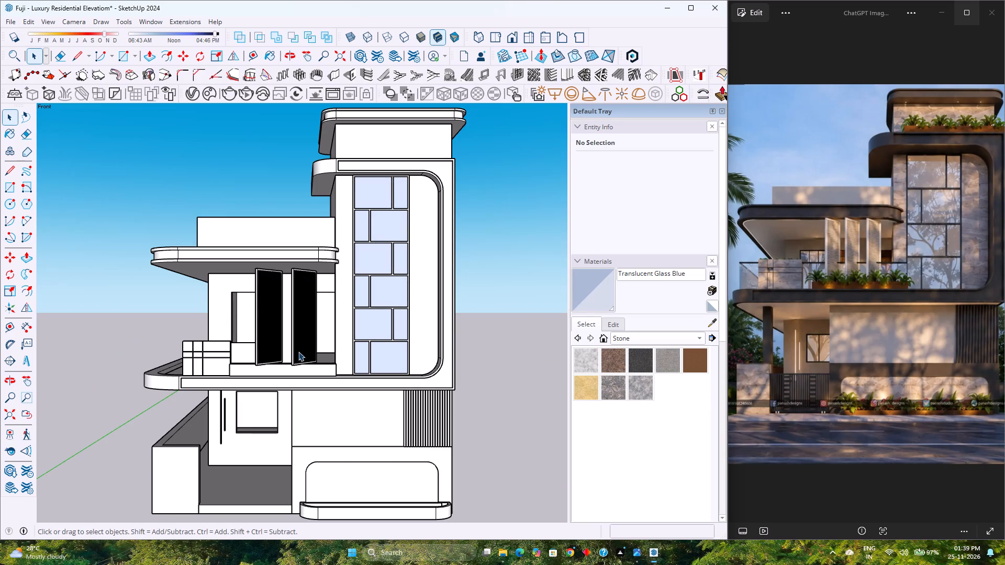
pyautogui.scroll(4, 300, 375)
pyautogui.scroll(-4, 300, 375)
pyautogui.scroll(4, 300, 376)
pyautogui.scroll(-5, 299, 371)
pyautogui.scroll(4, 299, 371)
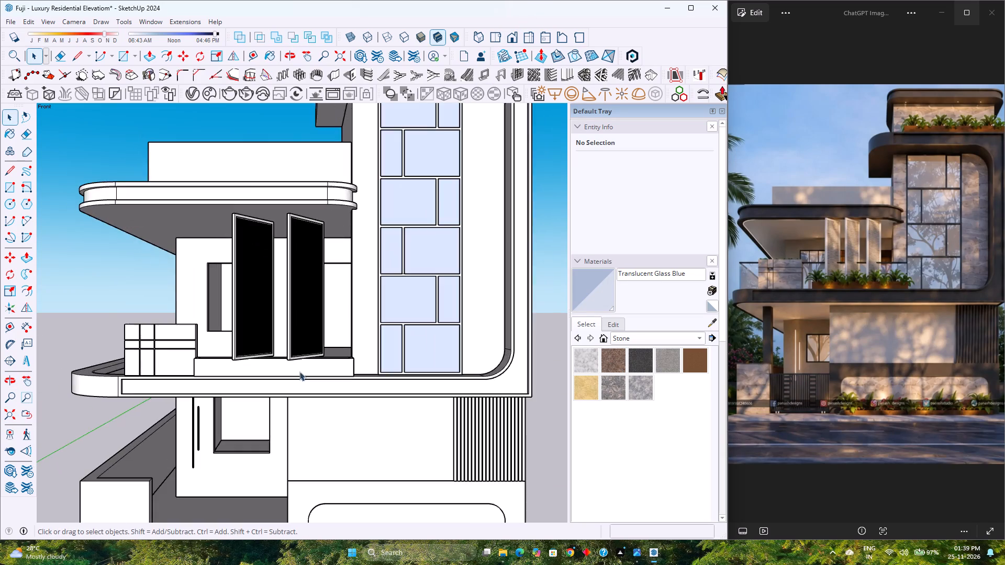
# Examine the jaali panels, planter box and balcony from above, from the sides and from behind.
pyautogui.moveTo(299, 371); pyautogui.dragTo(319, 455, button='middle')
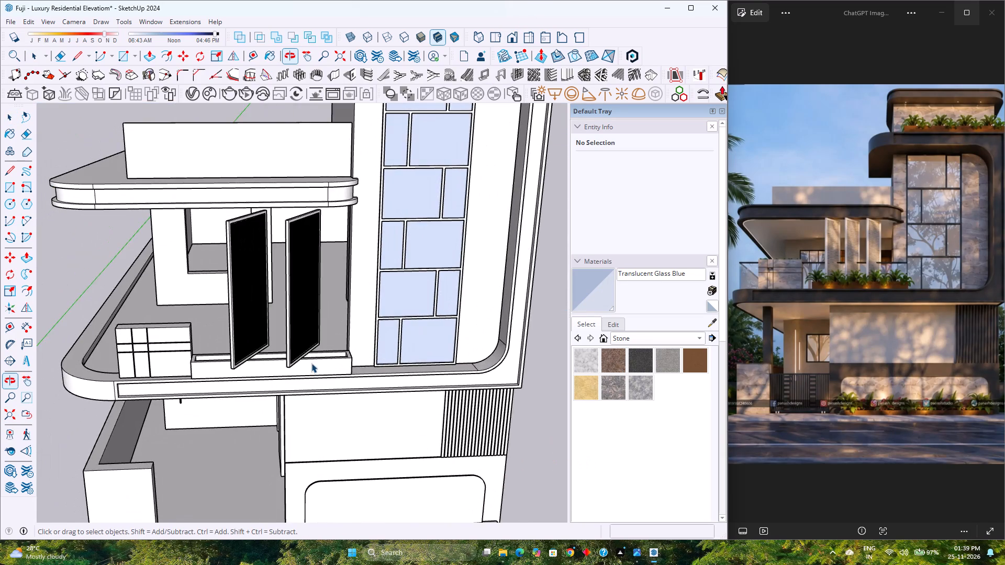
pyautogui.scroll(7, 311, 363)
pyautogui.moveTo(353, 355); pyautogui.dragTo(550, 371, button='middle')
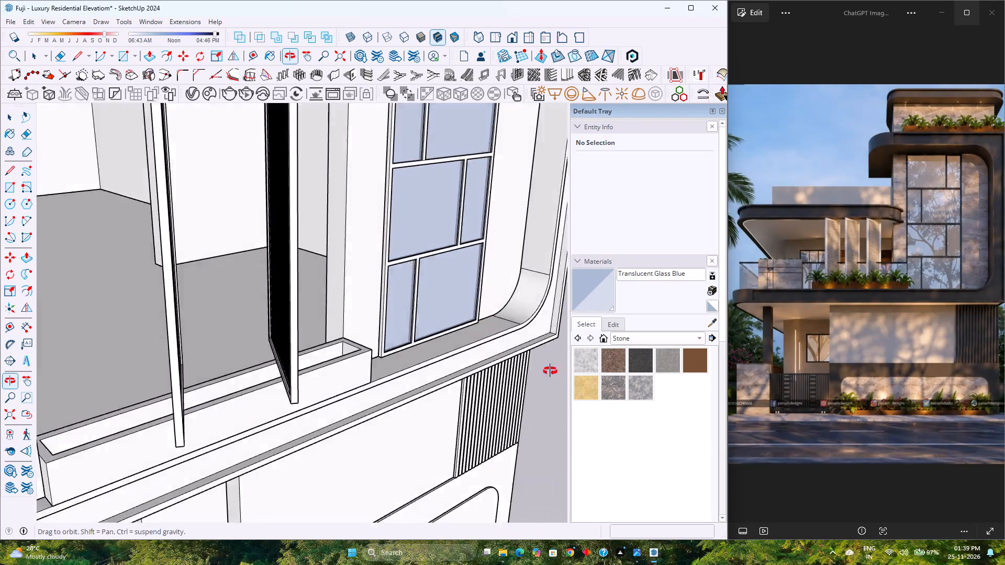
pyautogui.moveTo(550, 371); pyautogui.dragTo(621, 379, button='middle')
pyautogui.scroll(-4, 330, 377)
pyautogui.moveTo(234, 392); pyautogui.dragTo(408, 360, button='middle')
pyautogui.scroll(-5, 406, 360)
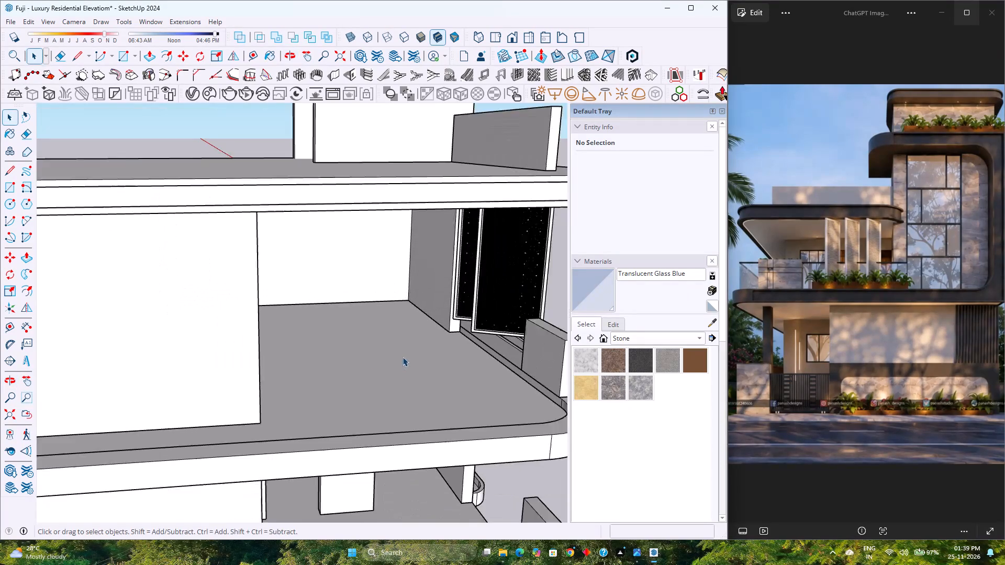
pyautogui.scroll(-2, 403, 357)
pyautogui.keyDown('shift'); pyautogui.moveTo(412, 349); pyautogui.dragTo(294, 348, button='middle'); pyautogui.keyUp('shift')
pyautogui.middleClick(294, 348)
pyautogui.scroll(3, 358, 323)
pyautogui.moveTo(392, 324); pyautogui.dragTo(320, 340, button='middle')
pyautogui.scroll(3, 287, 340)
pyautogui.scroll(-3, 287, 340)
pyautogui.moveTo(291, 340); pyautogui.dragTo(276, 340, button='middle')
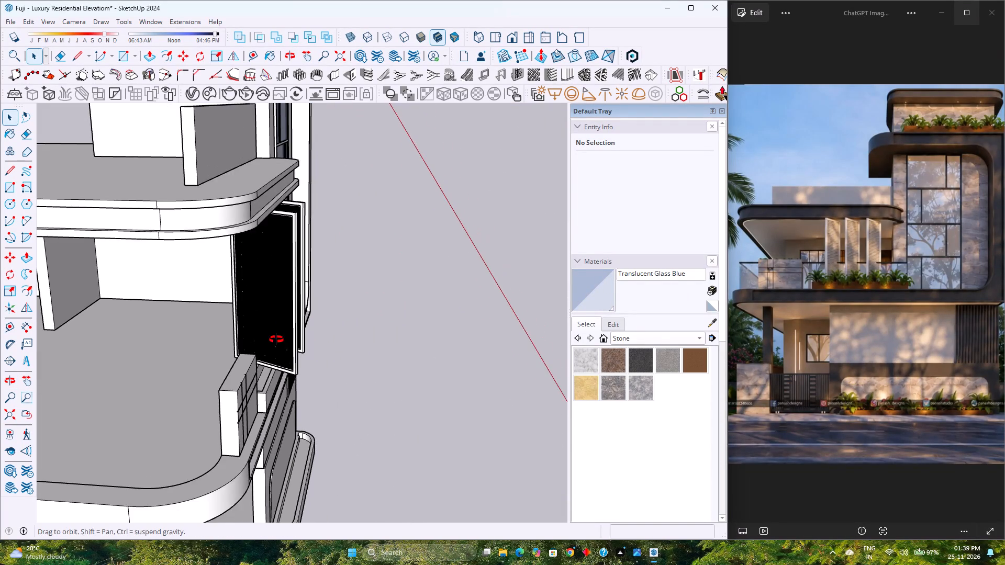
pyautogui.moveTo(276, 340); pyautogui.dragTo(115, 345, button='middle')
pyautogui.keyDown('shift'); pyautogui.moveTo(177, 316); pyautogui.dragTo(352, 313, button='middle'); pyautogui.keyUp('shift')
pyautogui.moveTo(353, 313); pyautogui.dragTo(166, 323, button='middle')
pyautogui.keyDown('shift'); pyautogui.moveTo(178, 320); pyautogui.dragTo(409, 344, button='middle'); pyautogui.keyUp('shift')
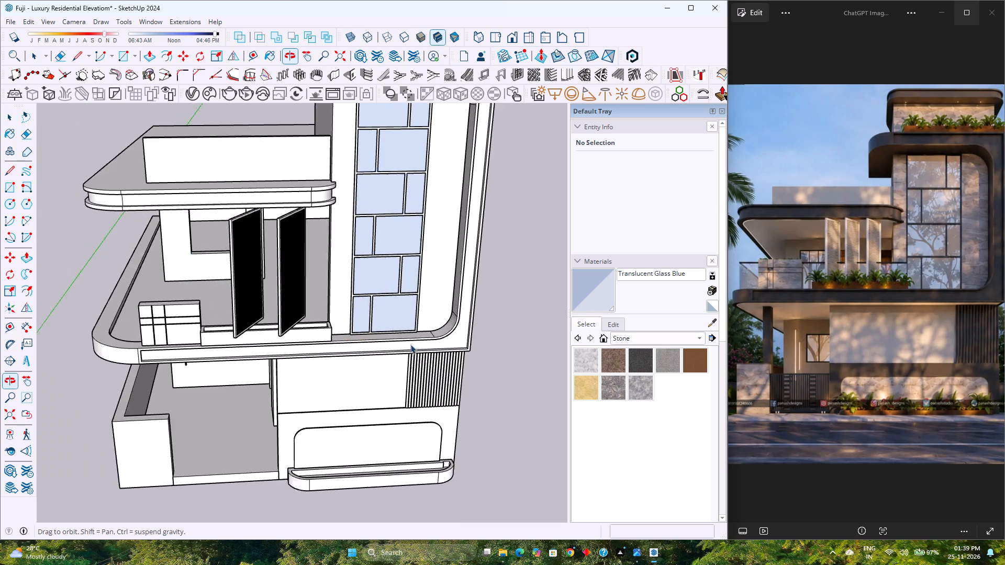
pyautogui.moveTo(386, 344); pyautogui.dragTo(345, 346, button='middle')
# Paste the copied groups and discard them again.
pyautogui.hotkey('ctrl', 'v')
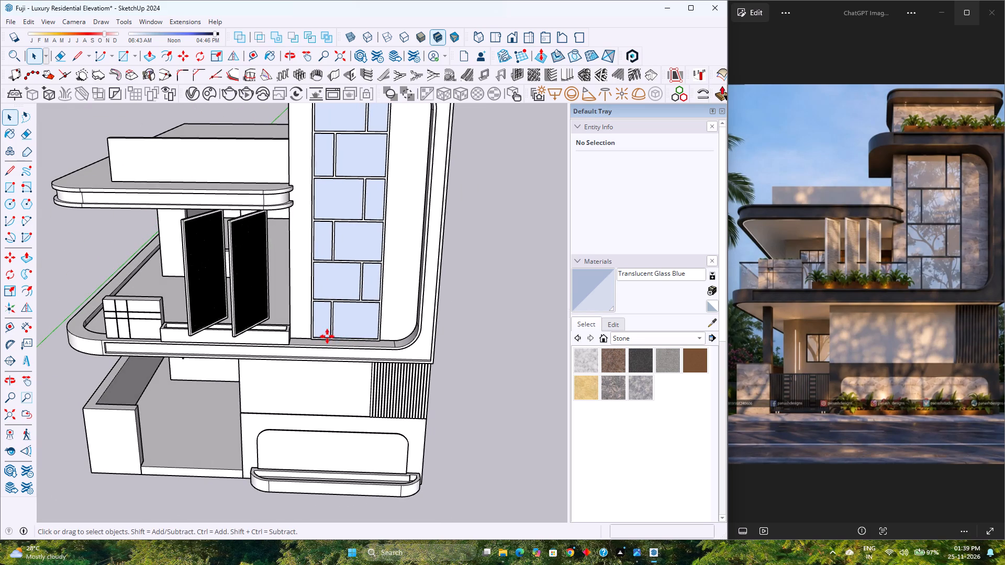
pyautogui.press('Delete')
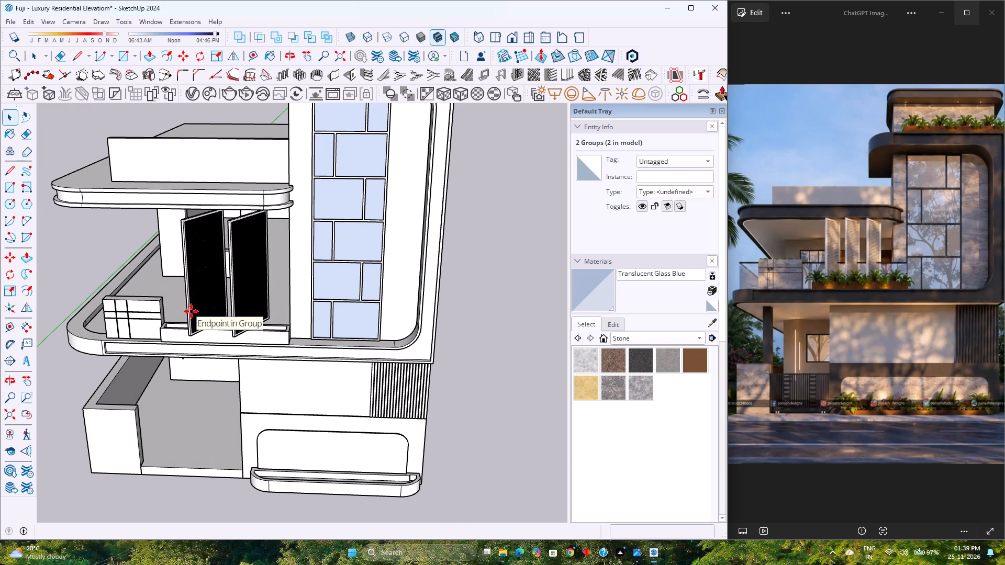
# Open the balcony slab group with the rounded corner for editing.
pyautogui.scroll(2, 191, 311)
pyautogui.moveTo(191, 312); pyautogui.dragTo(419, 363, button='middle')
pyautogui.middleClick(419, 363)
pyautogui.scroll(-3, 340, 336)
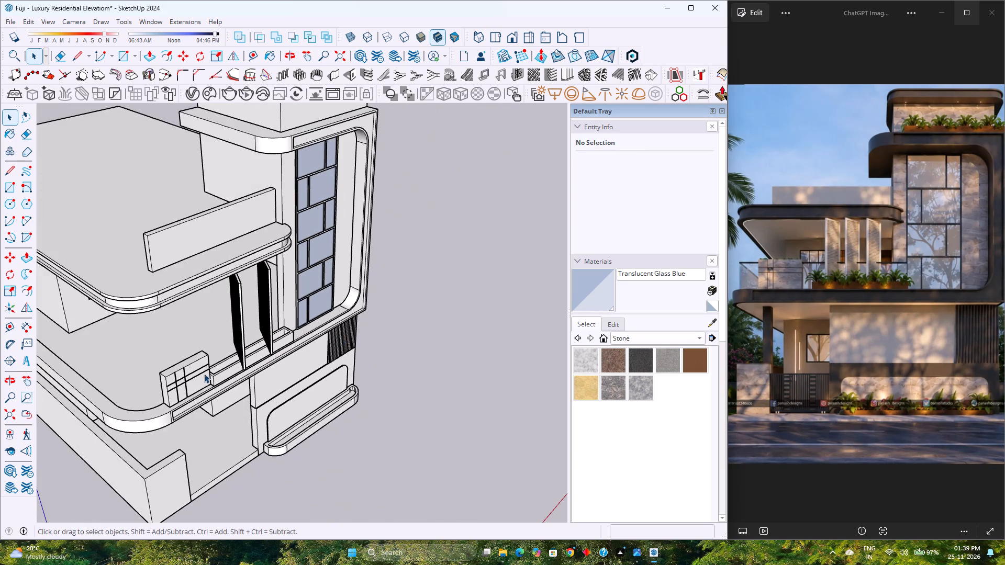
pyautogui.moveTo(145, 387); pyautogui.dragTo(269, 356, button='middle')
pyautogui.scroll(4, 353, 378)
pyautogui.doubleClick(353, 376)
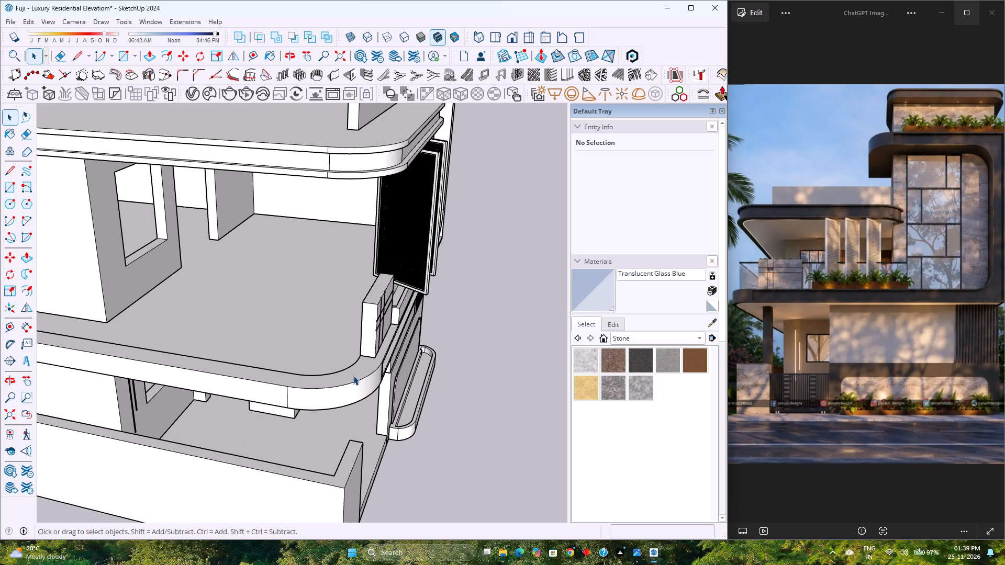
pyautogui.scroll(3, 353, 376)
pyautogui.click(354, 361)
pyautogui.scroll(2, 355, 361)
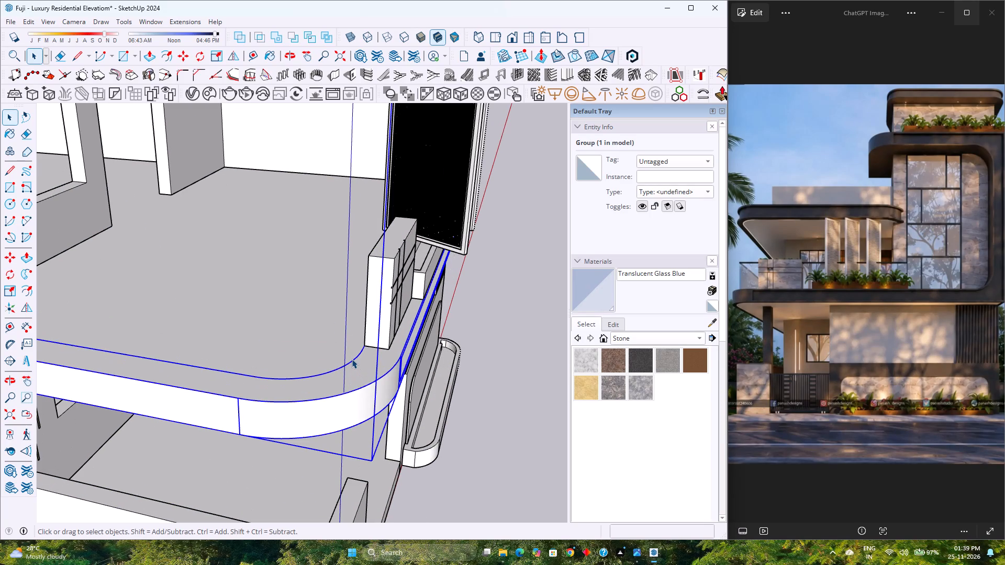
pyautogui.doubleClick(352, 360)
pyautogui.scroll(-7, 352, 360)
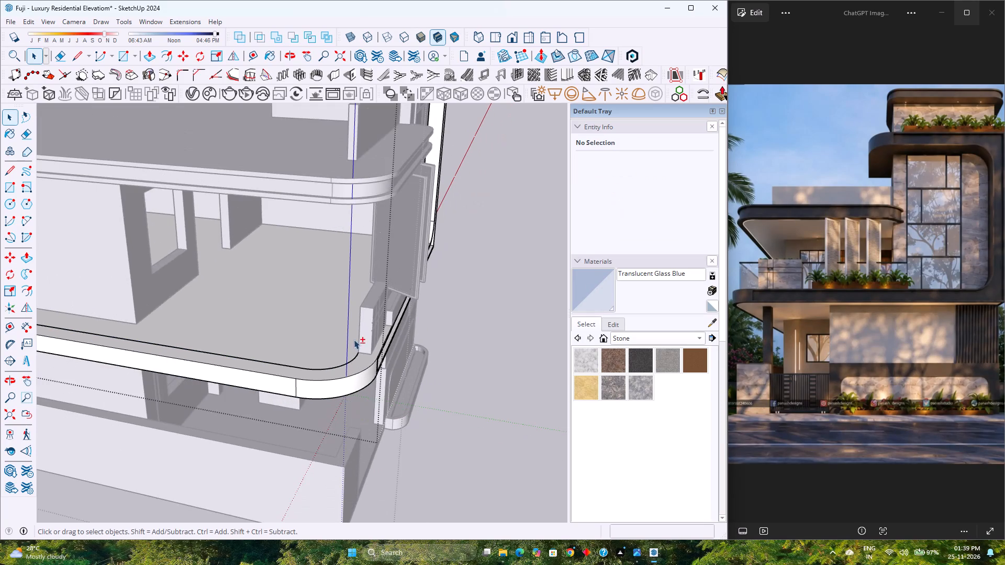
# Copy the slab's inner rounded-corner arc and the adjoining straight front edge 5' outward along the green axis.
pyautogui.keyDown('shift'); pyautogui.moveTo(354, 339); pyautogui.dragTo(341, 391, button='middle'); pyautogui.keyUp('shift')
pyautogui.scroll(3, 339, 437)
pyautogui.moveTo(331, 411); pyautogui.dragTo(390, 410, button='middle')
pyautogui.middleClick(390, 410)
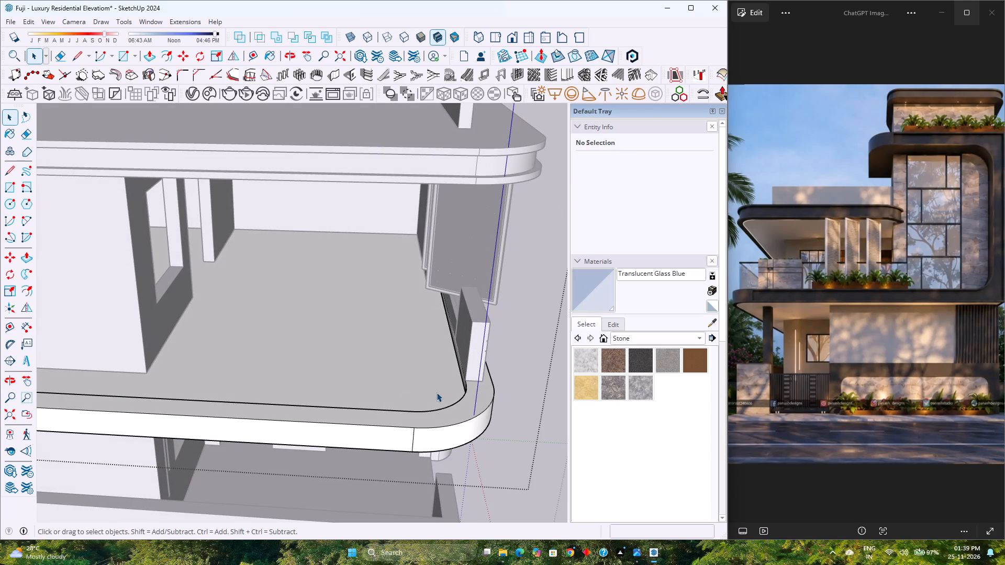
pyautogui.scroll(4, 454, 392)
pyautogui.moveTo(457, 380); pyautogui.dragTo(529, 374, button='middle')
pyautogui.middleClick(529, 374)
pyautogui.scroll(3, 494, 385)
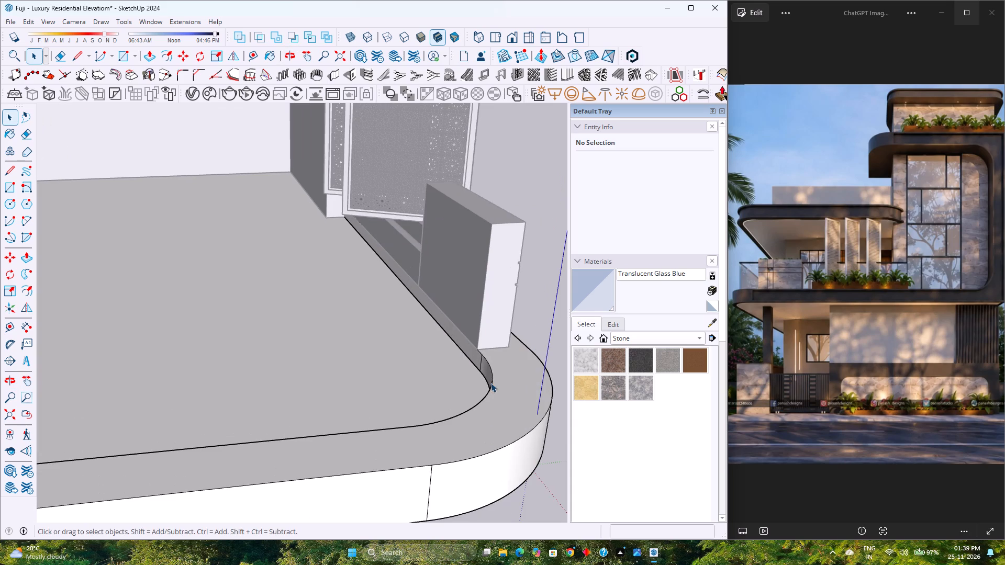
pyautogui.keyDown('ctrl'); pyautogui.click(494, 381); pyautogui.keyUp('ctrl')
pyautogui.click(494, 380)
pyautogui.click(494, 380)
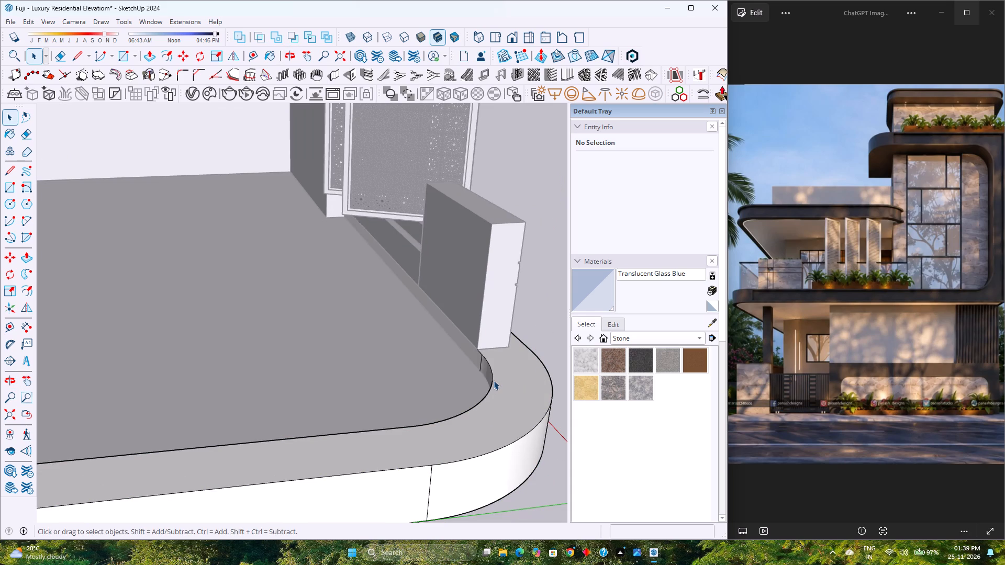
pyautogui.click(492, 388)
pyautogui.doubleClick(483, 398)
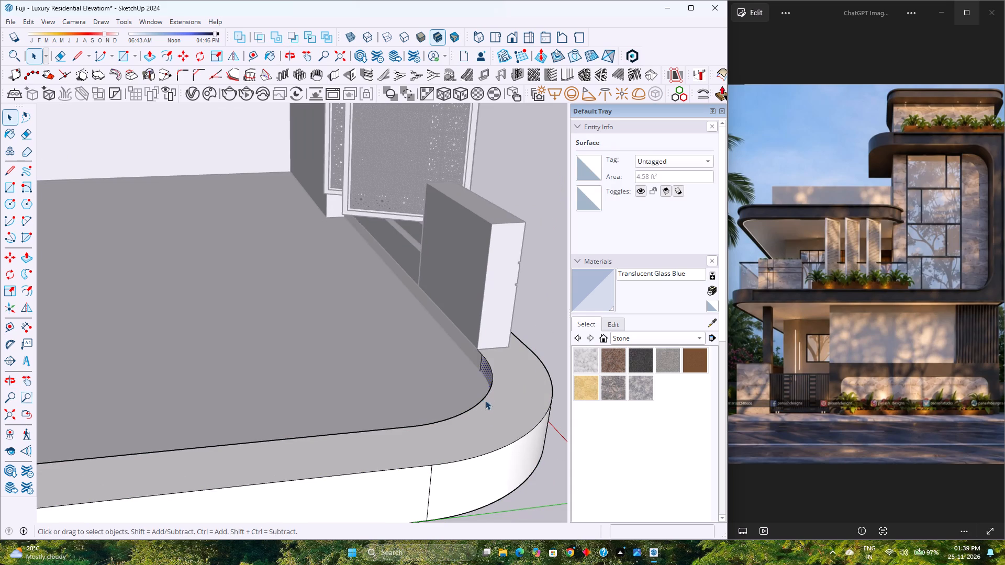
pyautogui.scroll(1, 495, 396)
pyautogui.moveTo(496, 393); pyautogui.dragTo(399, 438, button='middle')
pyautogui.click(468, 422)
pyautogui.click(470, 424)
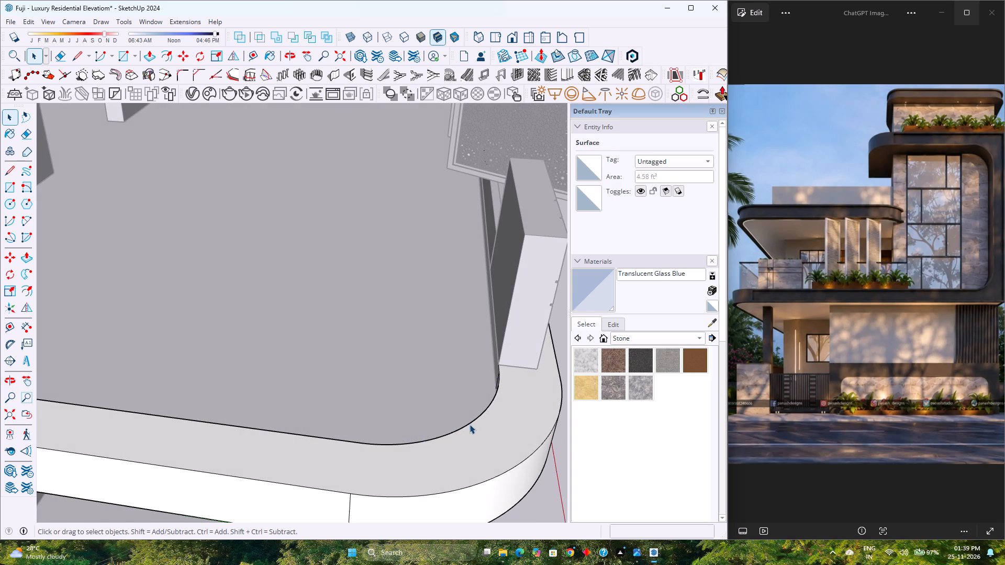
pyautogui.scroll(-2, 470, 424)
pyautogui.scroll(4, 481, 412)
pyautogui.click(487, 412)
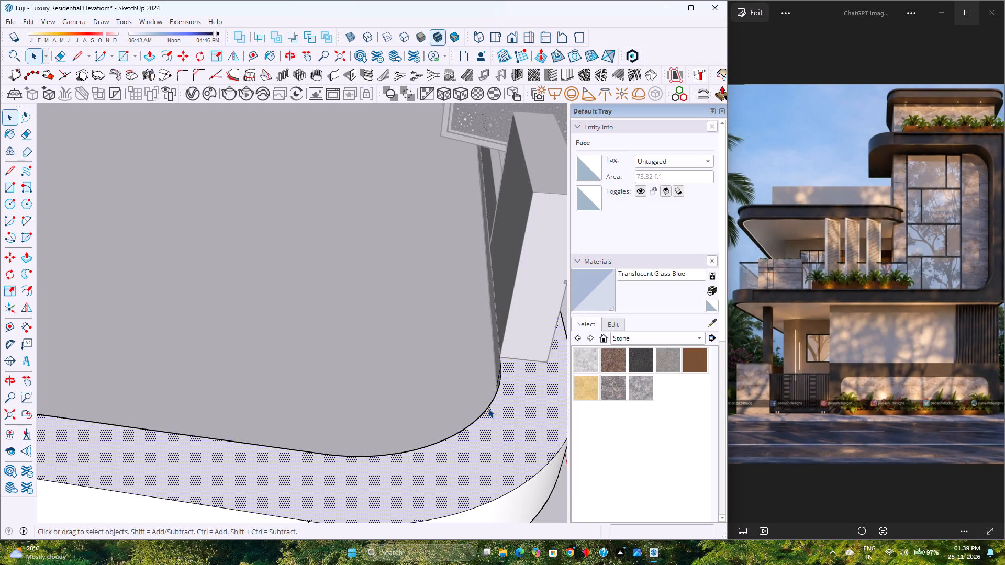
pyautogui.click(488, 408)
pyautogui.moveTo(483, 421); pyautogui.dragTo(343, 456, button='middle')
pyautogui.scroll(1, 343, 456)
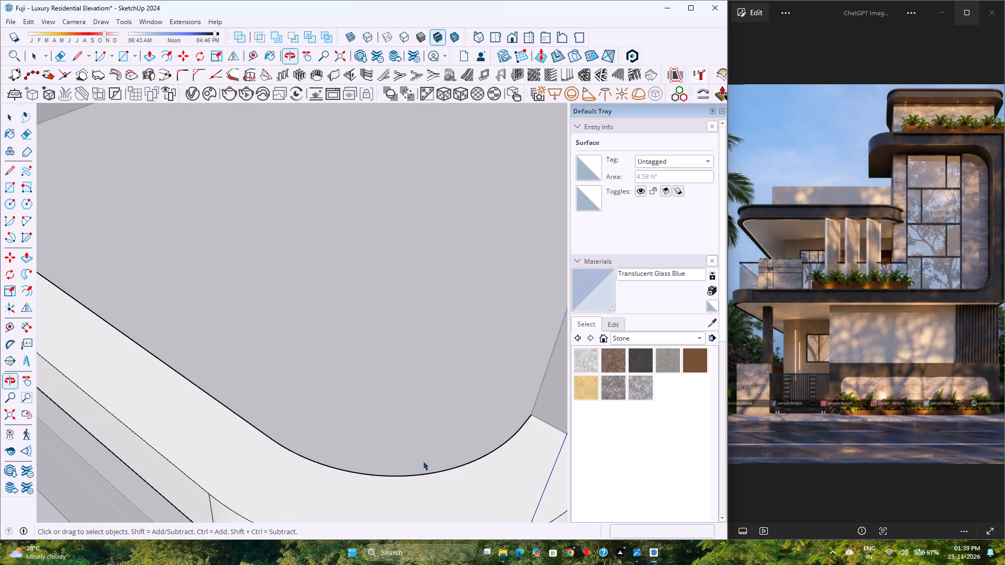
pyautogui.click(429, 473)
pyautogui.scroll(-5, 404, 439)
pyautogui.moveTo(401, 437); pyautogui.dragTo(580, 464, button='middle')
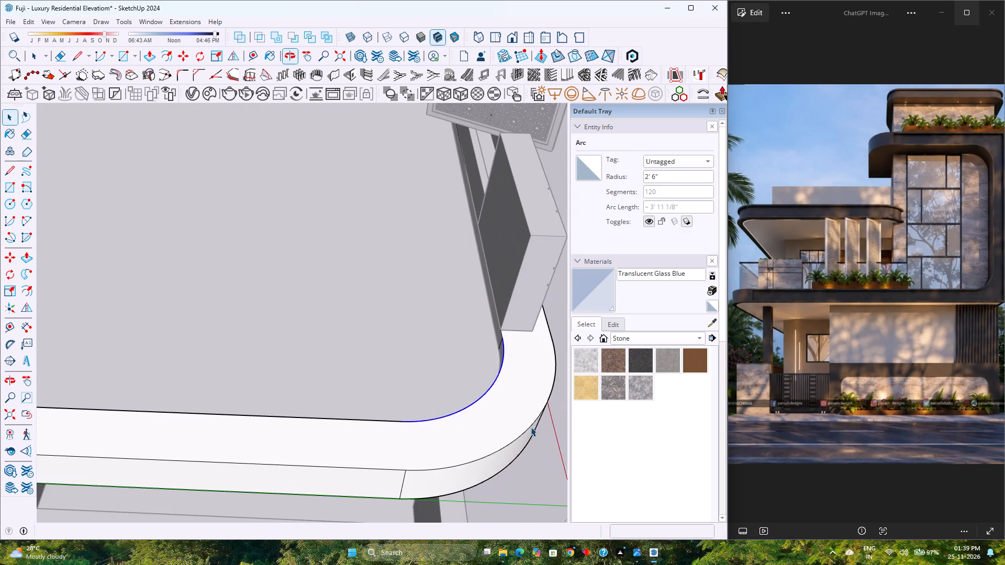
pyautogui.scroll(5, 488, 347)
pyautogui.moveTo(495, 330); pyautogui.dragTo(541, 277, button='middle')
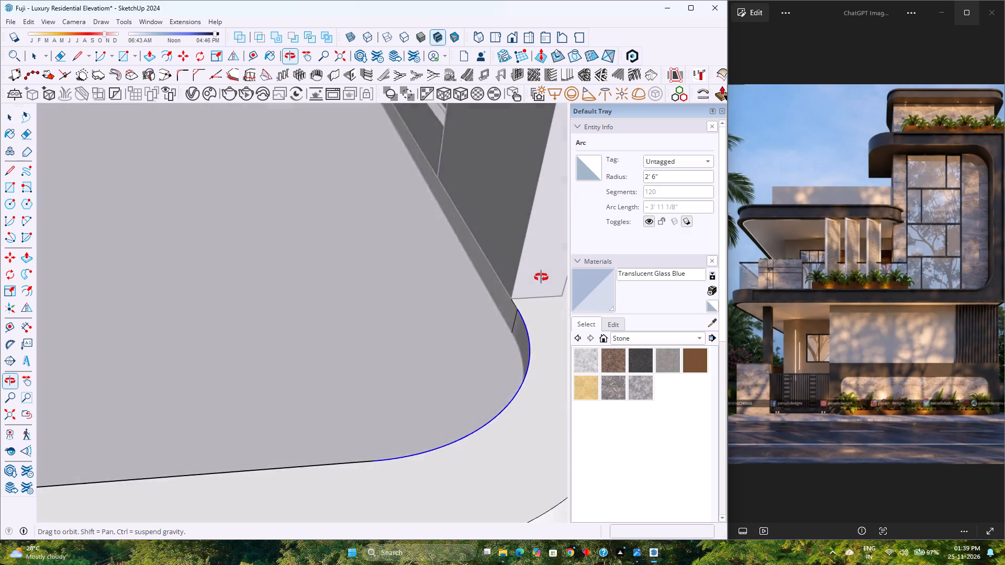
pyautogui.moveTo(541, 277); pyautogui.dragTo(562, 255, button='middle')
pyautogui.scroll(6, 515, 285)
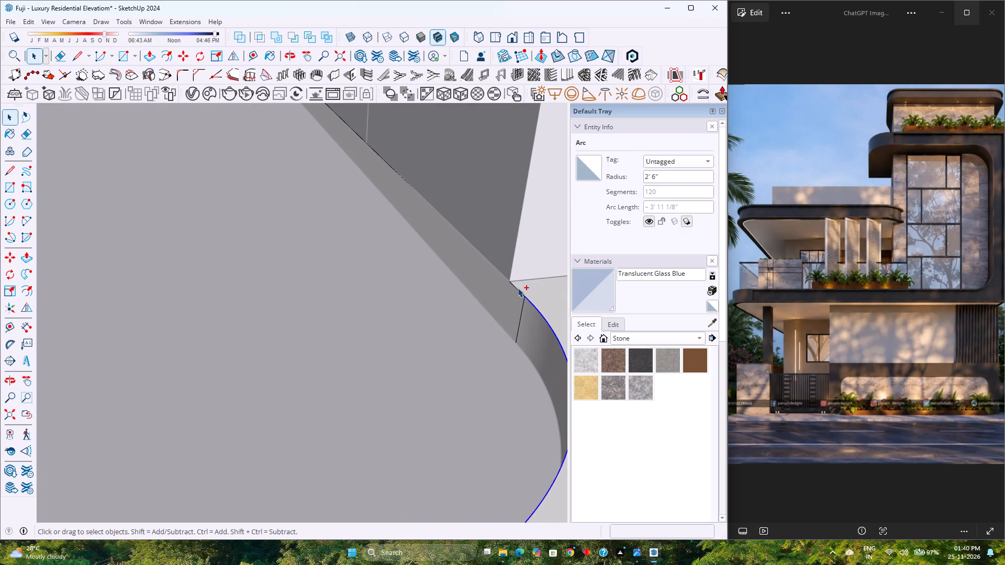
pyautogui.keyDown('ctrl'); pyautogui.click(518, 288); pyautogui.keyUp('ctrl')
pyautogui.scroll(-10, 449, 314)
pyautogui.moveTo(444, 317); pyautogui.dragTo(270, 369, button='middle')
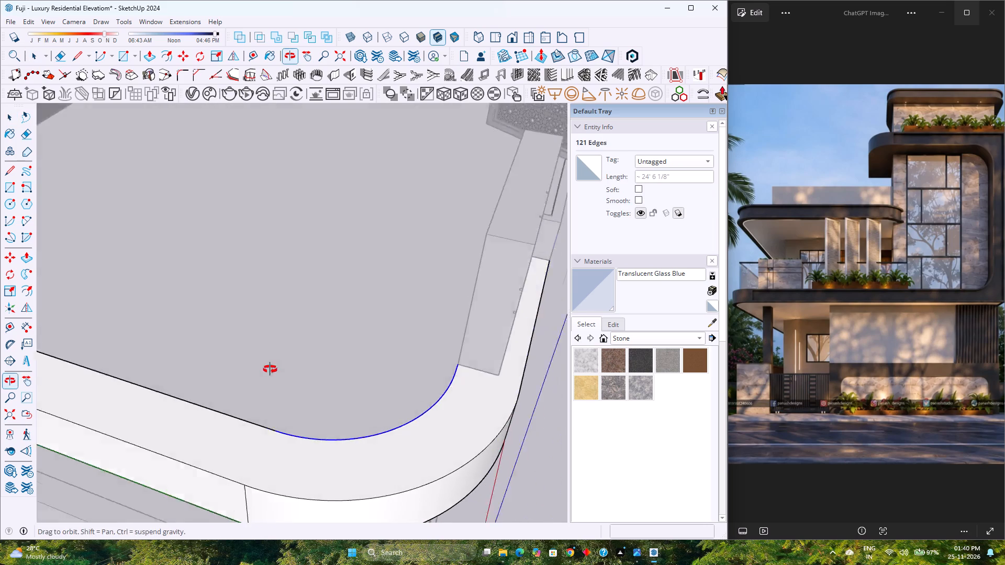
pyautogui.moveTo(270, 369); pyautogui.dragTo(269, 369, button='middle')
pyautogui.scroll(-10, 267, 364)
pyautogui.press('m')
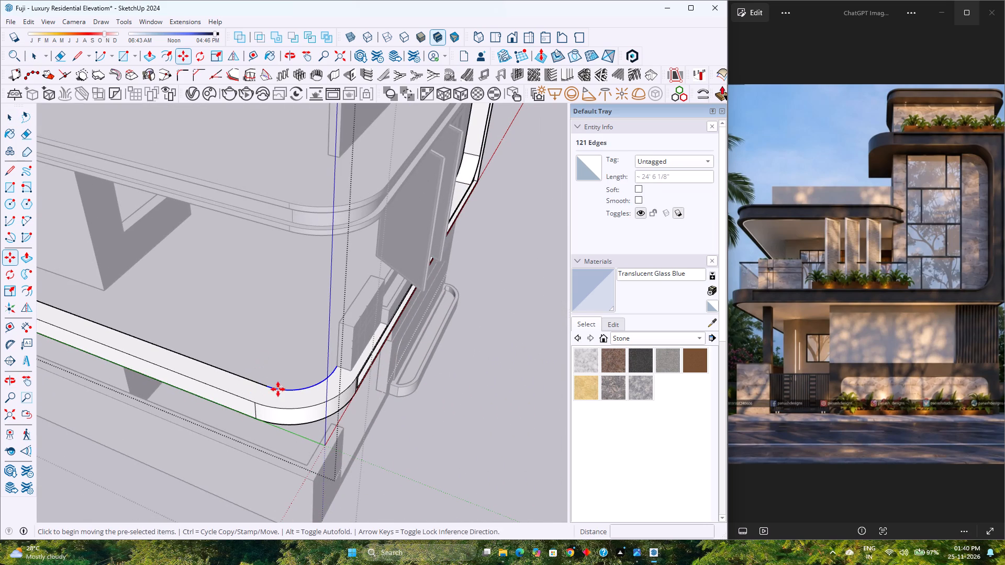
pyautogui.click(266, 386)
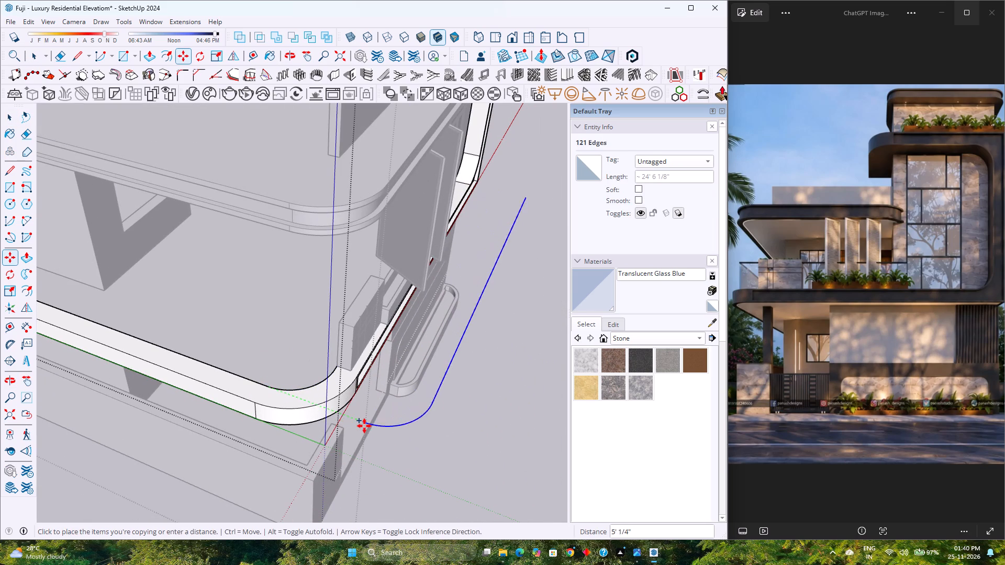
pyautogui.press('Left')
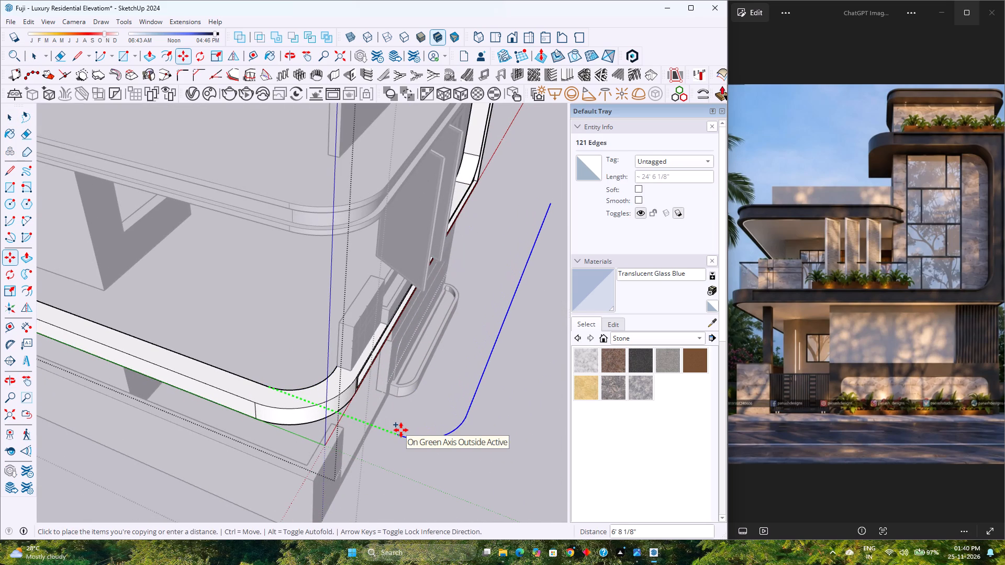
pyautogui.write("5'")
pyautogui.press('Return')
# Offset the copied curved path outward by 2".
pyautogui.moveTo(379, 428); pyautogui.dragTo(323, 402, button='middle')
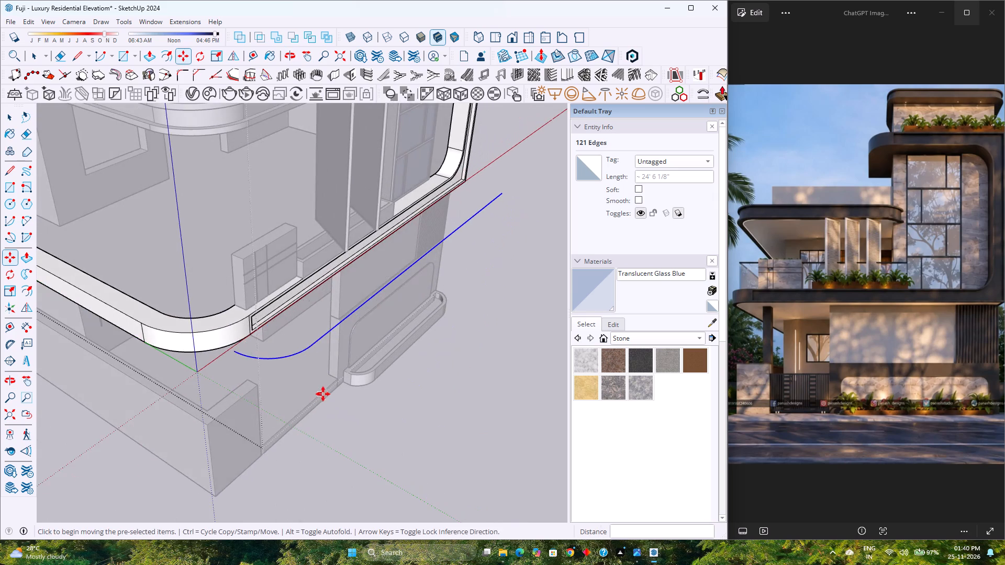
pyautogui.scroll(-3, 323, 390)
pyautogui.scroll(2, 367, 394)
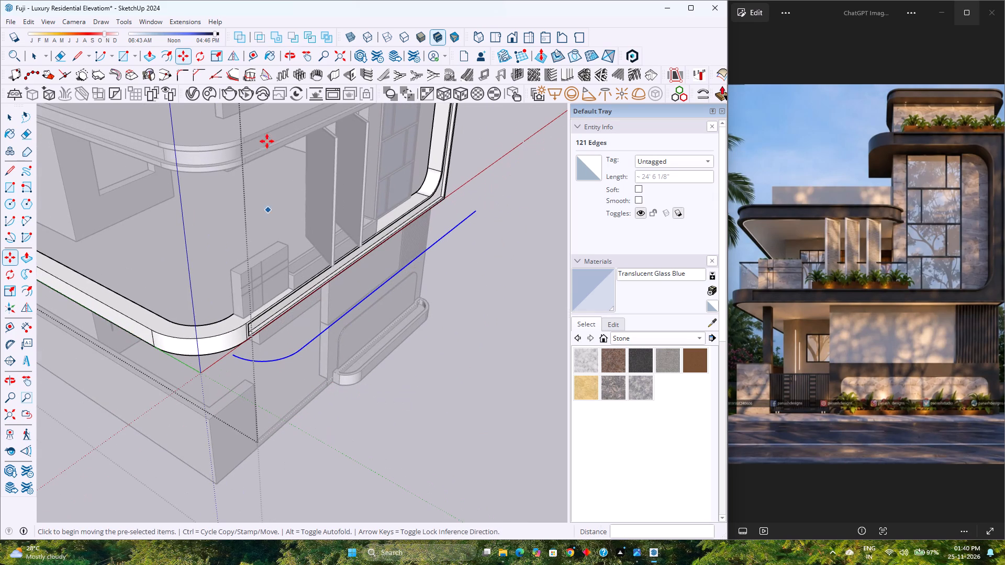
pyautogui.click(169, 54)
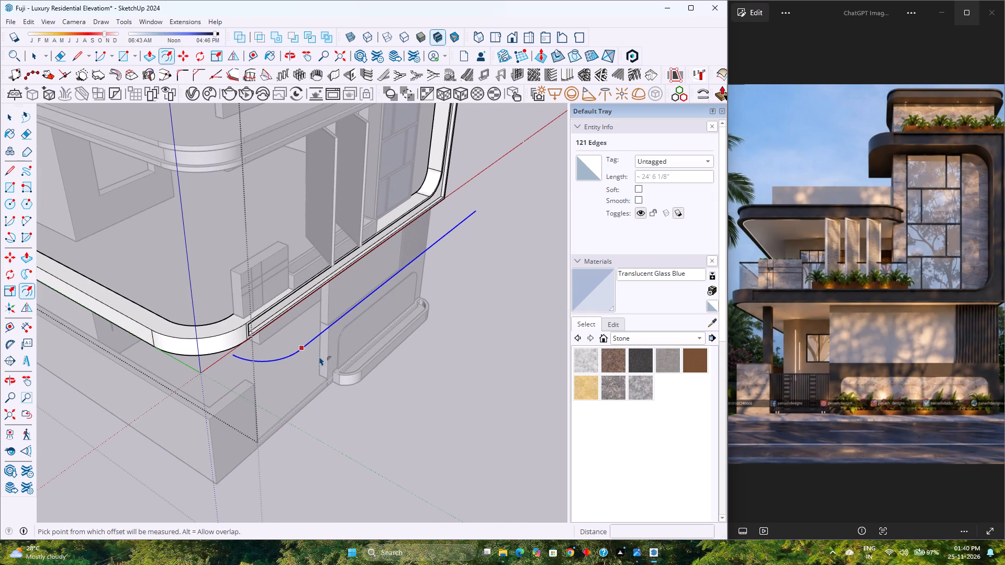
pyautogui.click(319, 356)
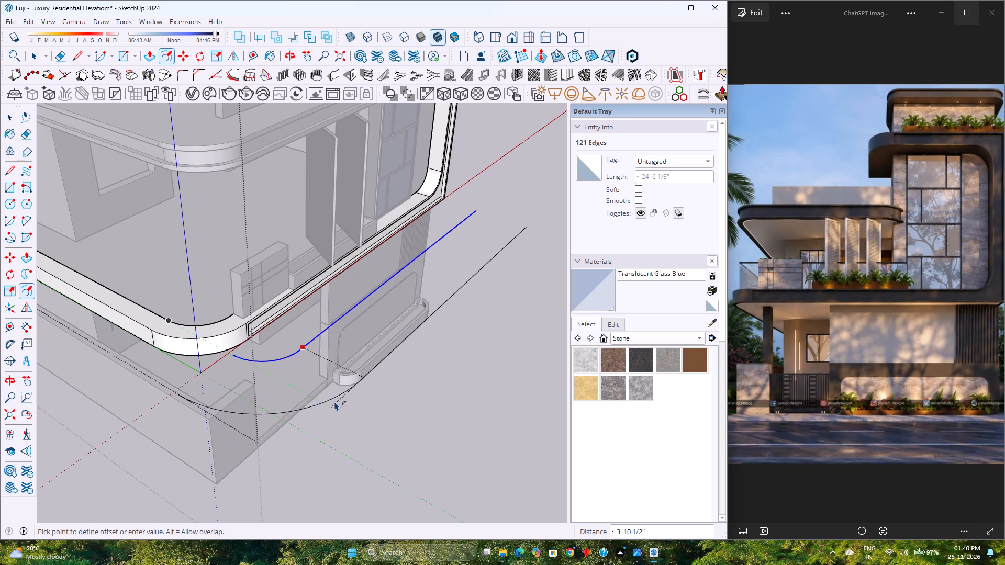
pyautogui.press('2')
pyautogui.press('Return')
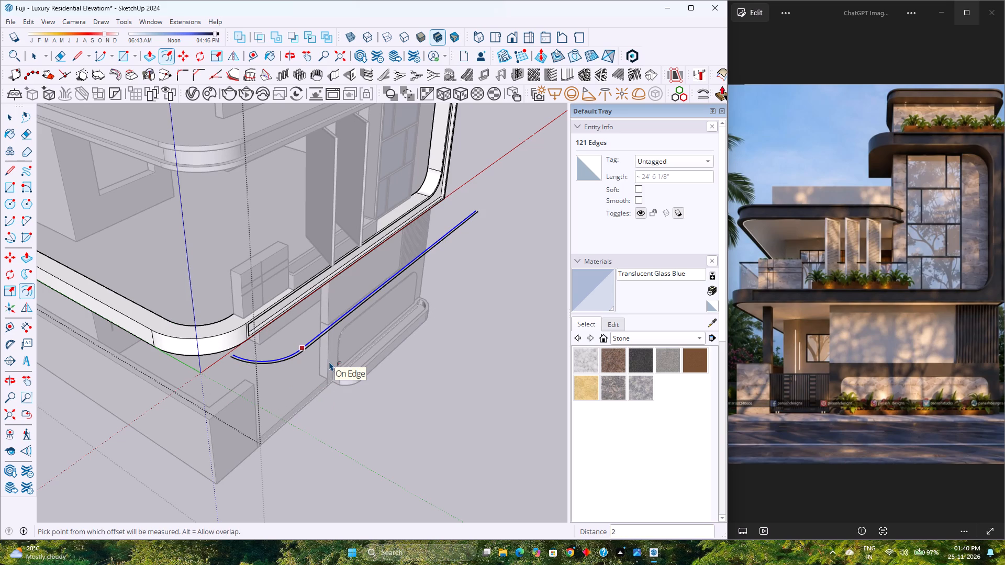
# Close both open ends of the offset path with short lines to form a narrow strip face.
pyautogui.press('l')
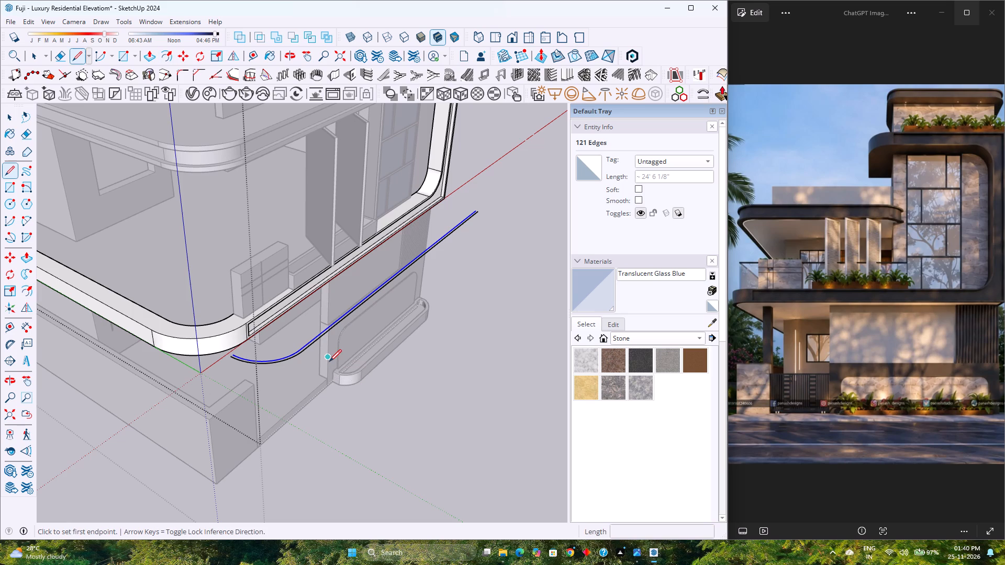
pyautogui.scroll(7, 211, 352)
pyautogui.click(246, 361)
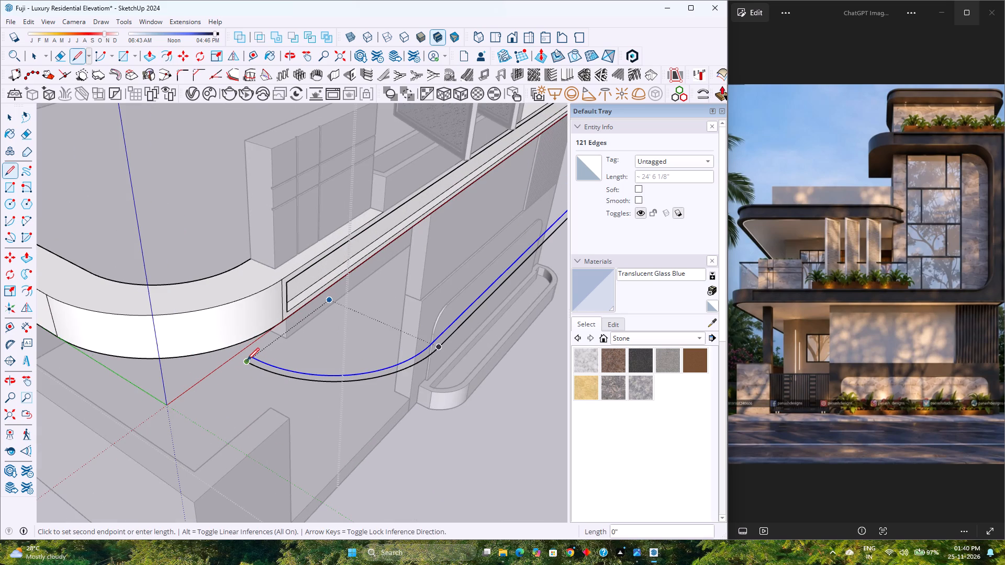
pyautogui.click(251, 357)
pyautogui.scroll(-3, 188, 392)
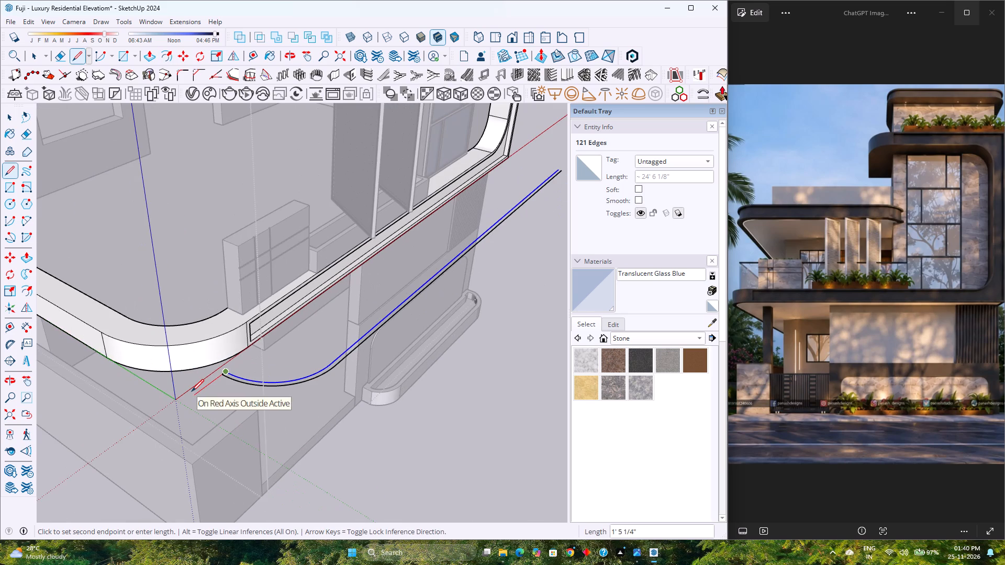
pyautogui.press('Escape')
pyautogui.scroll(-6, 192, 391)
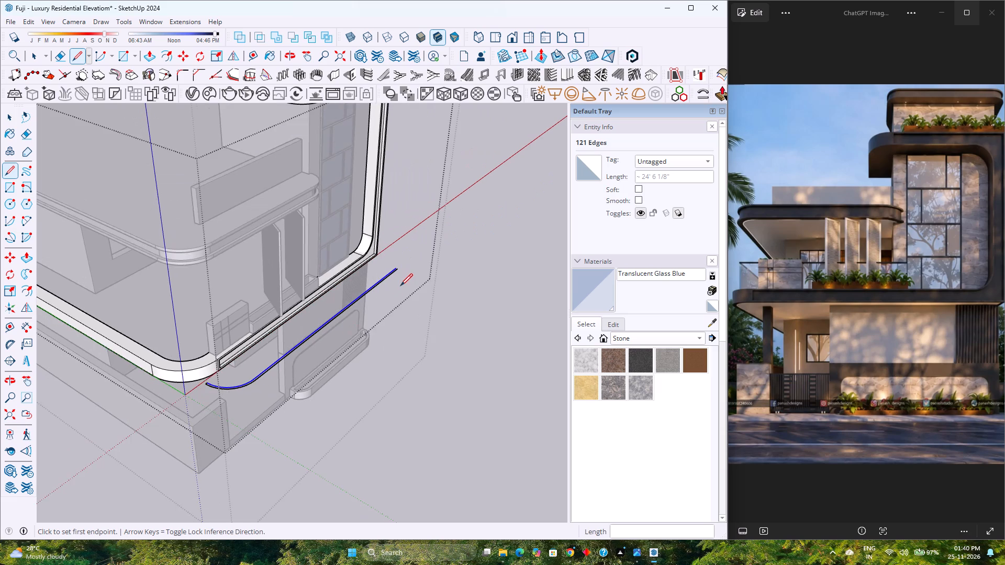
pyautogui.scroll(12, 401, 283)
pyautogui.click(406, 270)
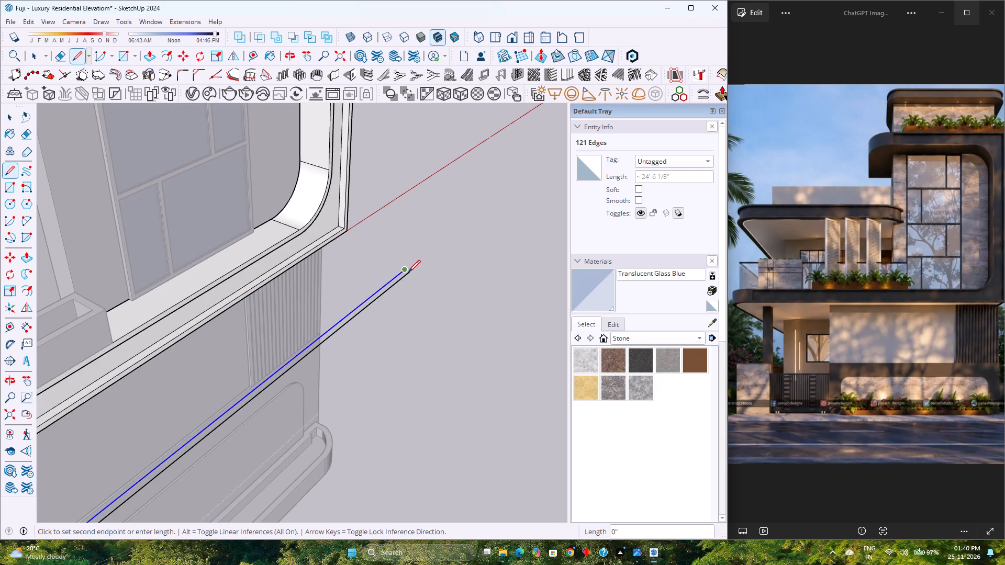
pyautogui.click(410, 273)
pyautogui.scroll(9, 410, 273)
pyautogui.click(410, 270)
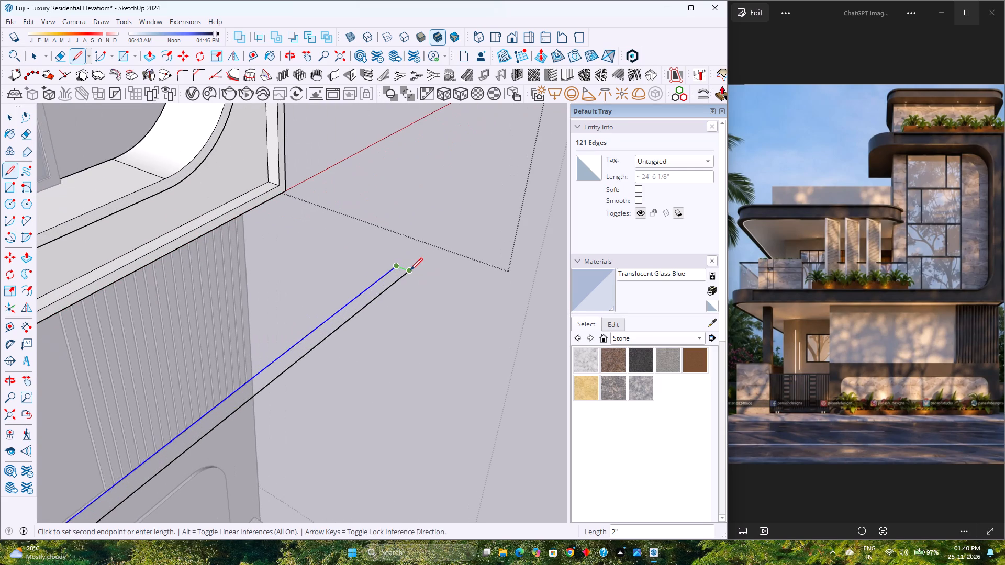
pyautogui.press('space')
# Push/Pull the narrow curved strip face up by 2" to form a solid rail.
pyautogui.scroll(-14, 398, 278)
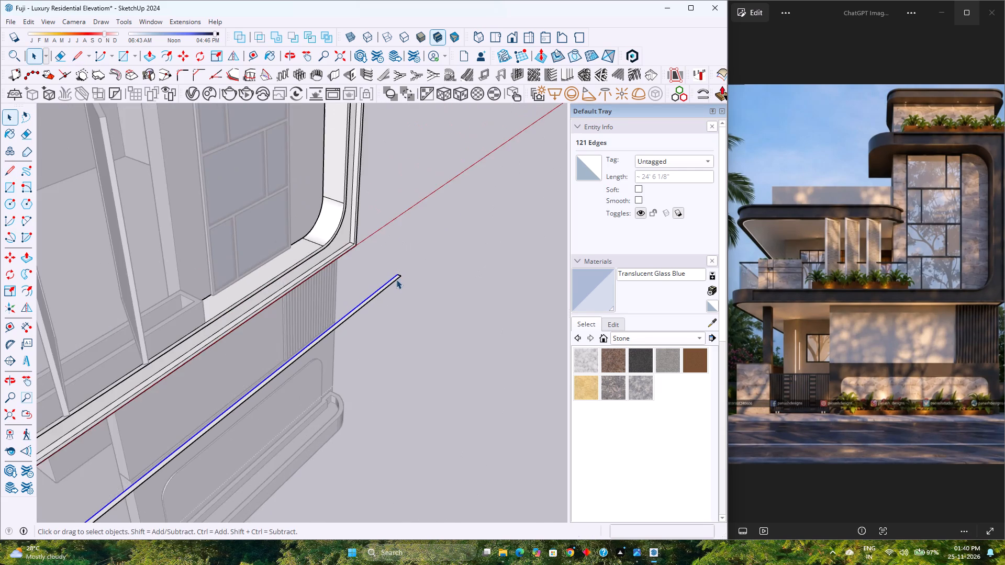
pyautogui.scroll(-3, 396, 279)
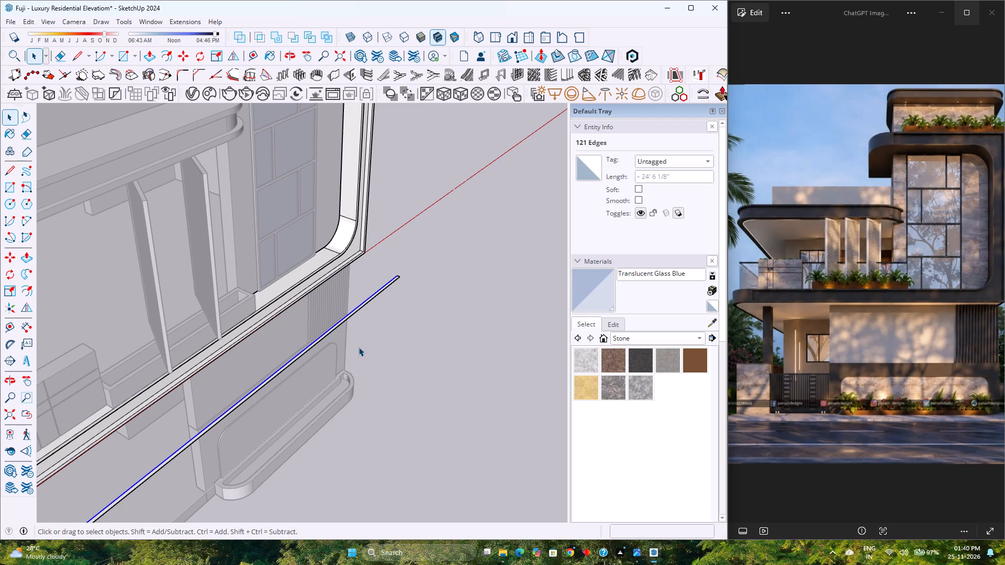
pyautogui.press('p')
pyautogui.scroll(-3, 313, 349)
pyautogui.scroll(11, 317, 345)
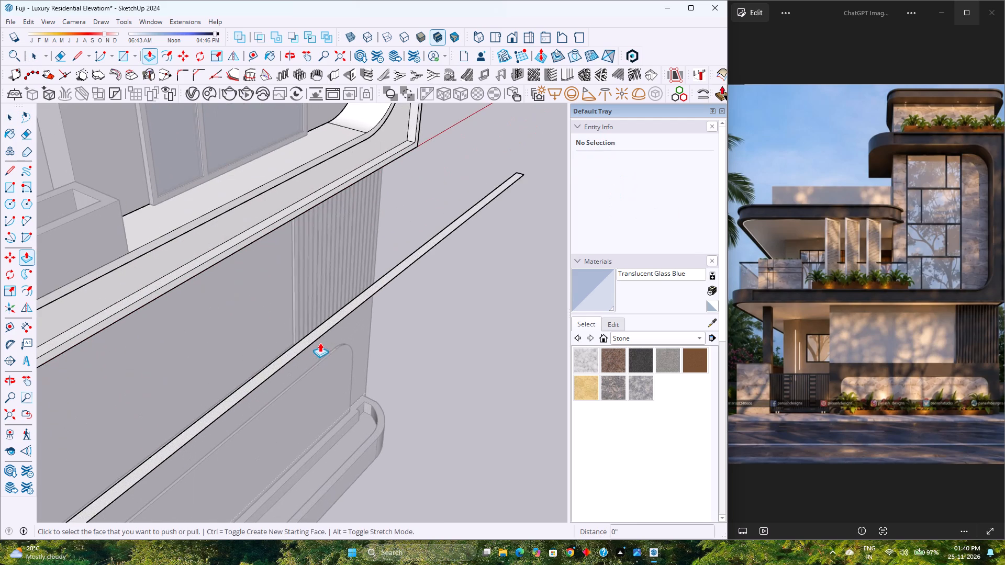
pyautogui.click(322, 330)
pyautogui.press('2')
pyautogui.press('Return')
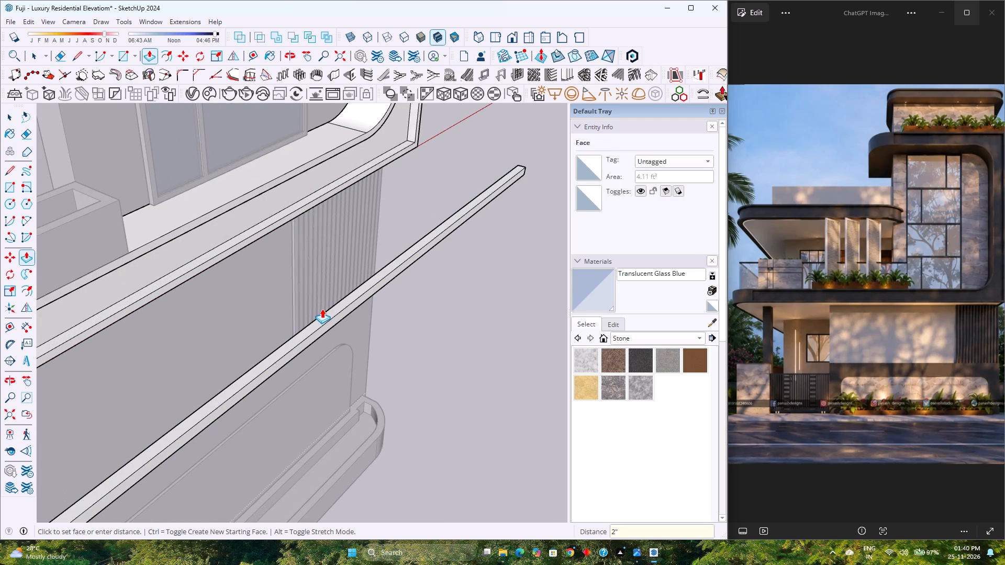
pyautogui.scroll(-10, 322, 309)
pyautogui.press('space')
pyautogui.scroll(-4, 322, 309)
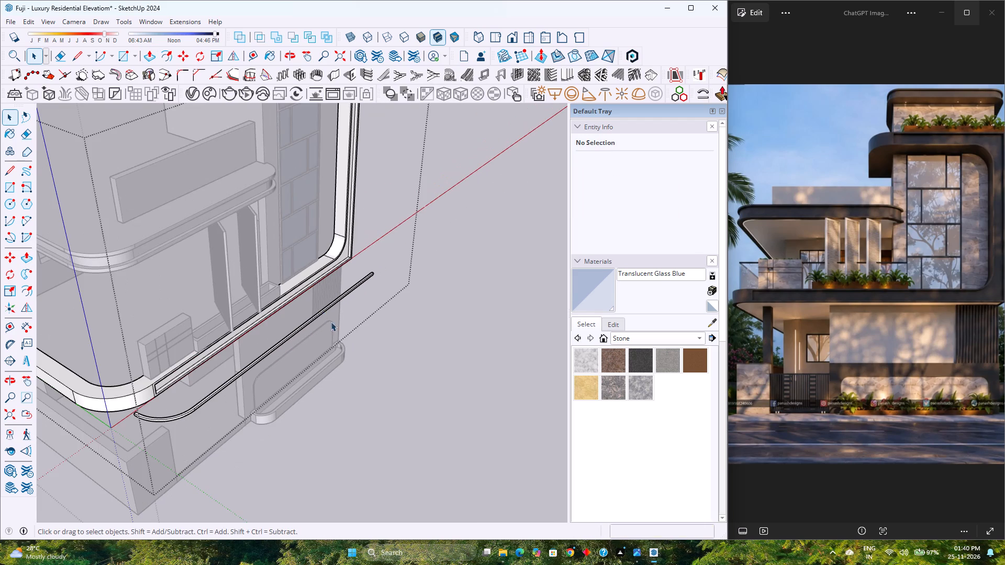
pyautogui.moveTo(369, 385); pyautogui.dragTo(358, 378, button='middle')
pyautogui.click(405, 394)
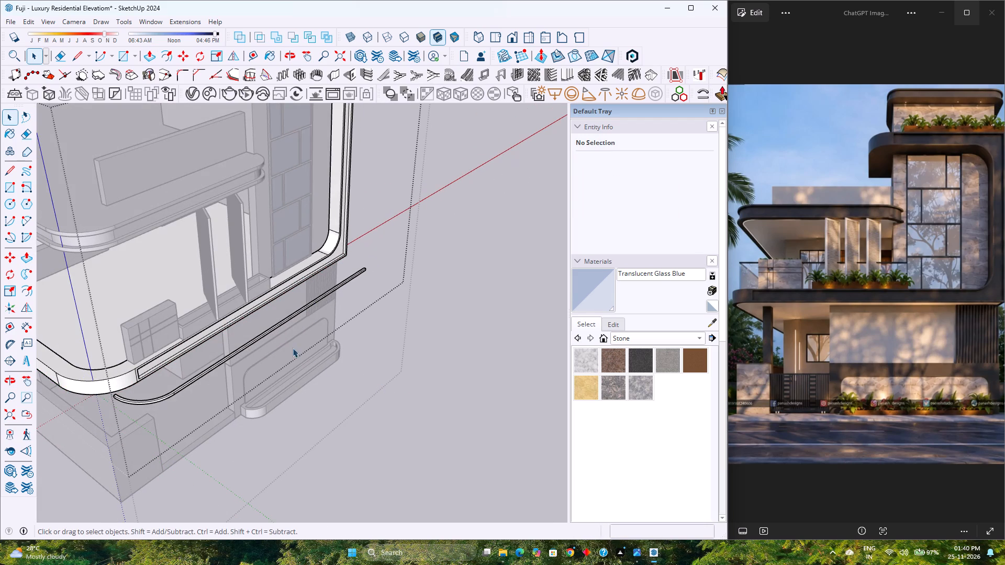
# Push/Pull the small square end face at the curved end of the rail outward by 2'.
pyautogui.scroll(5, 284, 344)
pyautogui.keyDown('shift'); pyautogui.moveTo(271, 348); pyautogui.dragTo(463, 355, button='middle'); pyautogui.keyUp('shift')
pyautogui.scroll(-1, 444, 356)
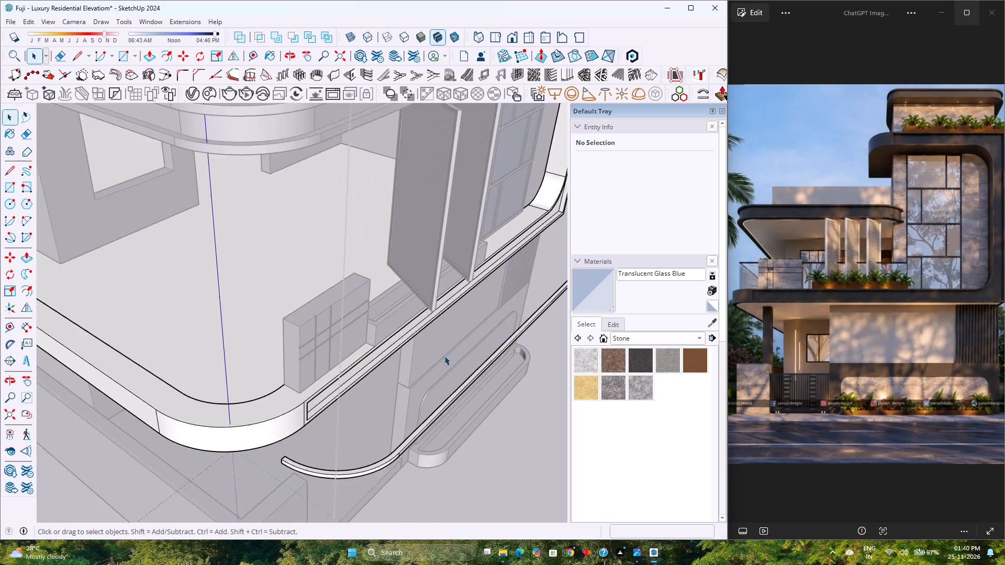
pyautogui.scroll(-1, 444, 356)
pyautogui.keyDown('shift'); pyautogui.moveTo(430, 378); pyautogui.dragTo(295, 337, button='middle'); pyautogui.keyUp('shift')
pyautogui.moveTo(254, 398); pyautogui.dragTo(418, 402, button='middle')
pyautogui.keyDown('shift'); pyautogui.moveTo(411, 387); pyautogui.dragTo(262, 382, button='middle'); pyautogui.keyUp('shift')
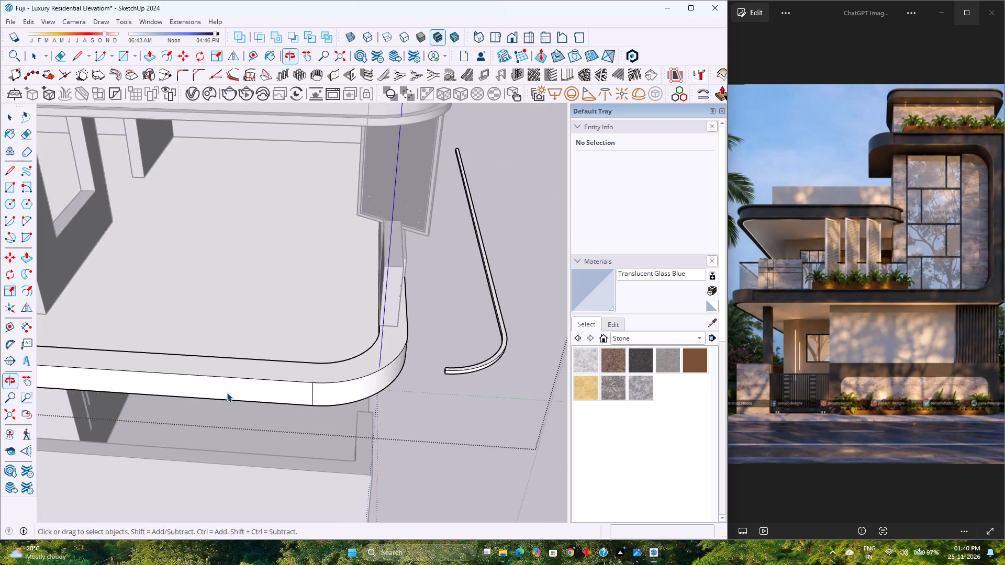
pyautogui.moveTo(228, 393); pyautogui.dragTo(345, 414, button='middle')
pyautogui.keyDown('shift'); pyautogui.moveTo(390, 397); pyautogui.dragTo(207, 439, button='middle'); pyautogui.keyUp('shift')
pyautogui.moveTo(221, 434); pyautogui.dragTo(329, 419, button='middle')
pyautogui.scroll(9, 469, 312)
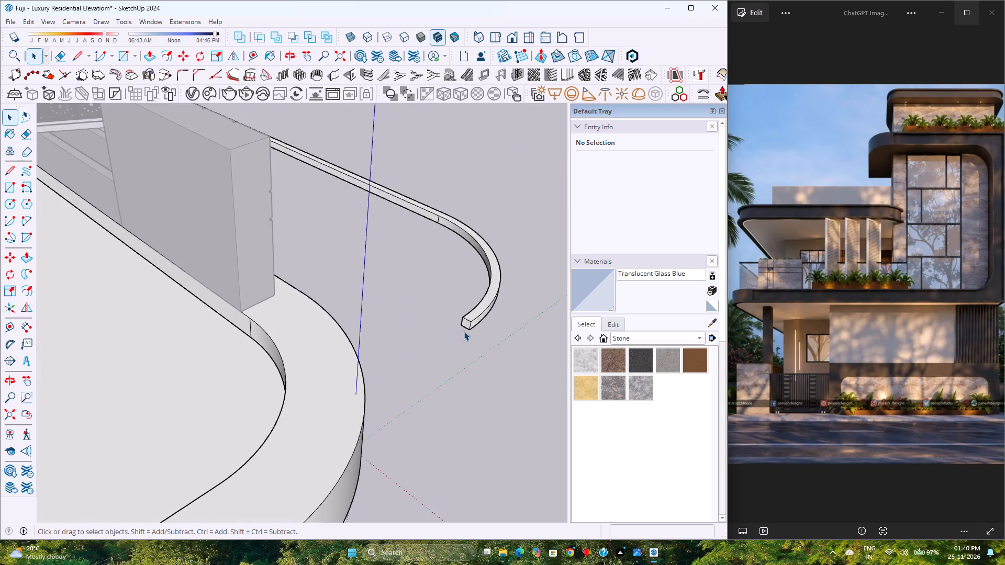
pyautogui.scroll(4, 464, 331)
pyautogui.doubleClick(466, 320)
pyautogui.press('p')
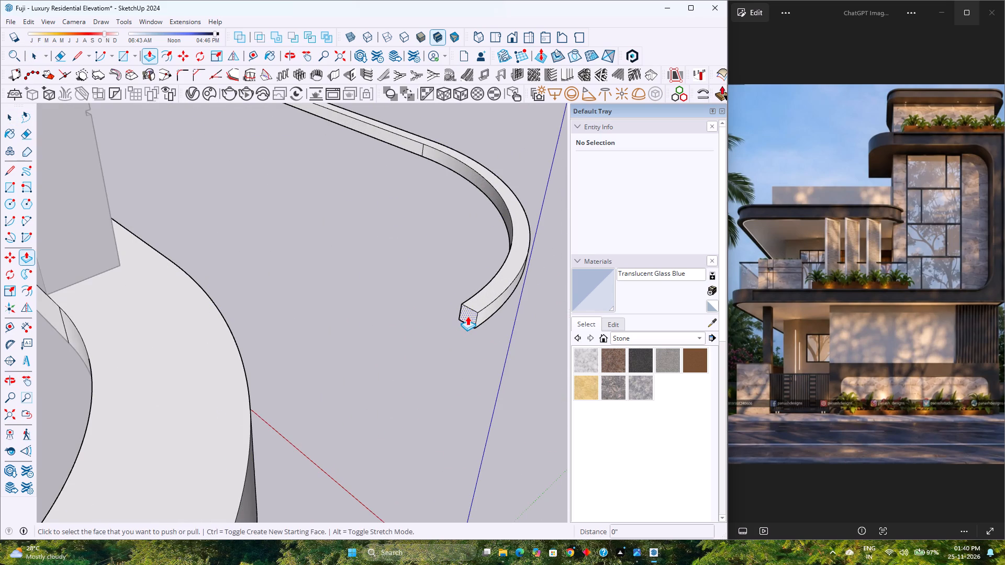
pyautogui.click(467, 316)
pyautogui.scroll(-15, 386, 356)
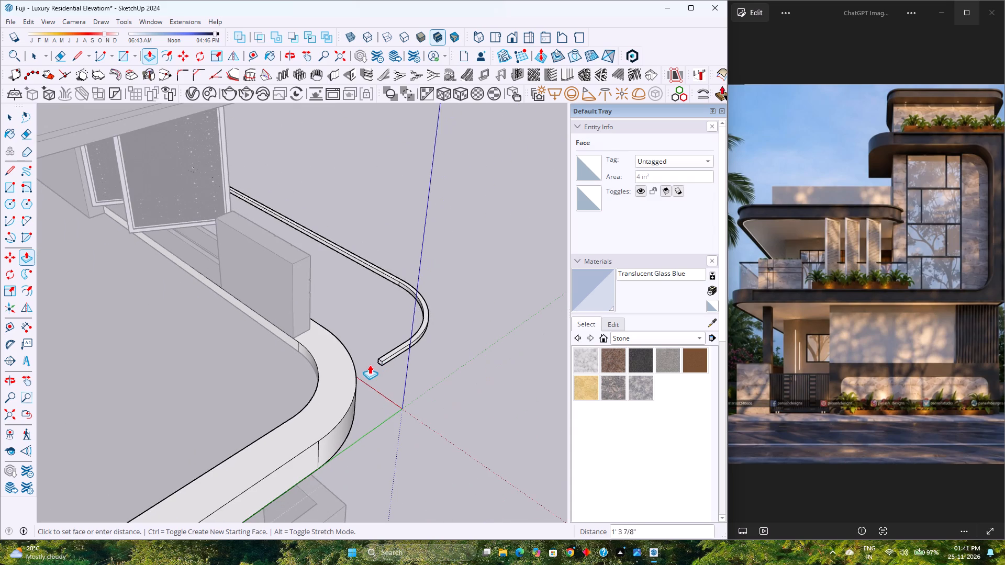
pyautogui.write("2'")
pyautogui.press('Return')
# Offset the outline of the rail's top face inward by 0.75" to form a thin central strip.
pyautogui.scroll(-3, 364, 370)
pyautogui.scroll(2, 421, 363)
pyautogui.moveTo(420, 364); pyautogui.dragTo(83, 357, button='middle')
pyautogui.middleClick(83, 357)
pyautogui.press('space')
pyautogui.scroll(2, 437, 380)
pyautogui.moveTo(437, 380); pyautogui.dragTo(364, 418, button='middle')
pyautogui.scroll(6, 355, 418)
pyautogui.click(359, 414)
pyautogui.scroll(3, 359, 414)
pyautogui.scroll(-1, 359, 414)
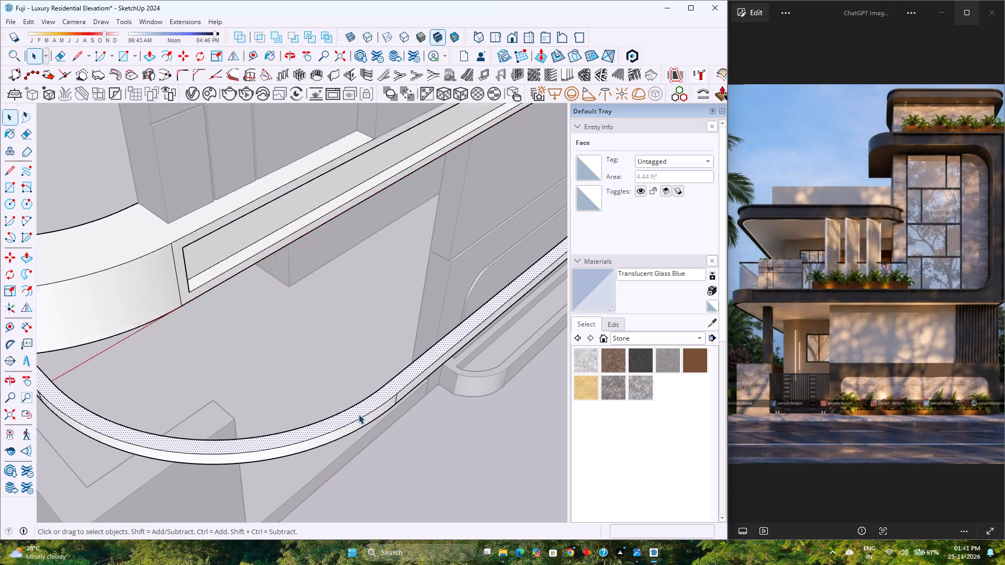
pyautogui.scroll(-9, 359, 414)
pyautogui.moveTo(378, 445); pyautogui.dragTo(291, 304, button='middle')
pyautogui.middleClick(291, 304)
pyautogui.scroll(-4, 292, 314)
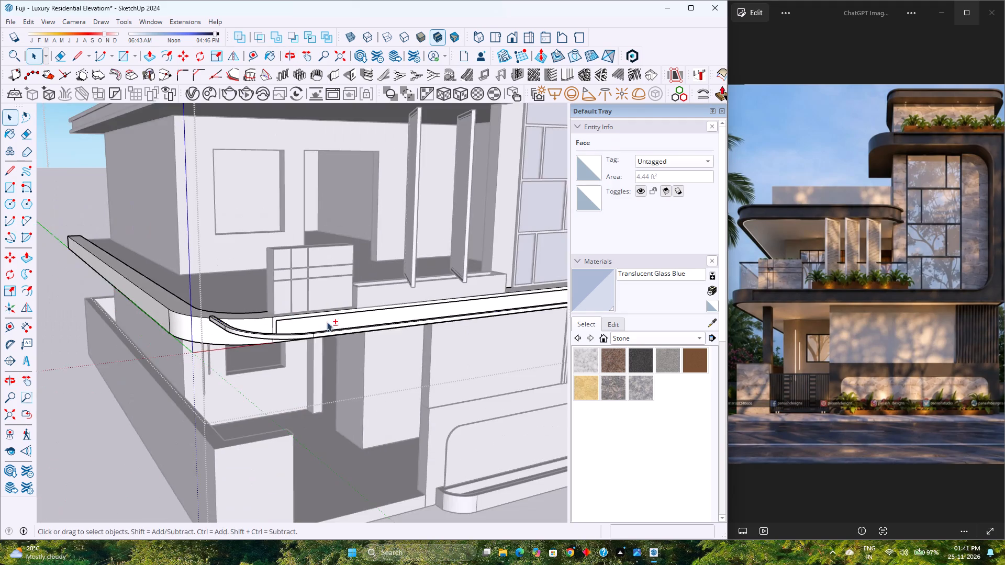
pyautogui.keyDown('shift'); pyautogui.moveTo(349, 321); pyautogui.dragTo(119, 364, button='middle'); pyautogui.keyUp('shift')
pyautogui.moveTo(300, 354); pyautogui.dragTo(275, 345, button='middle')
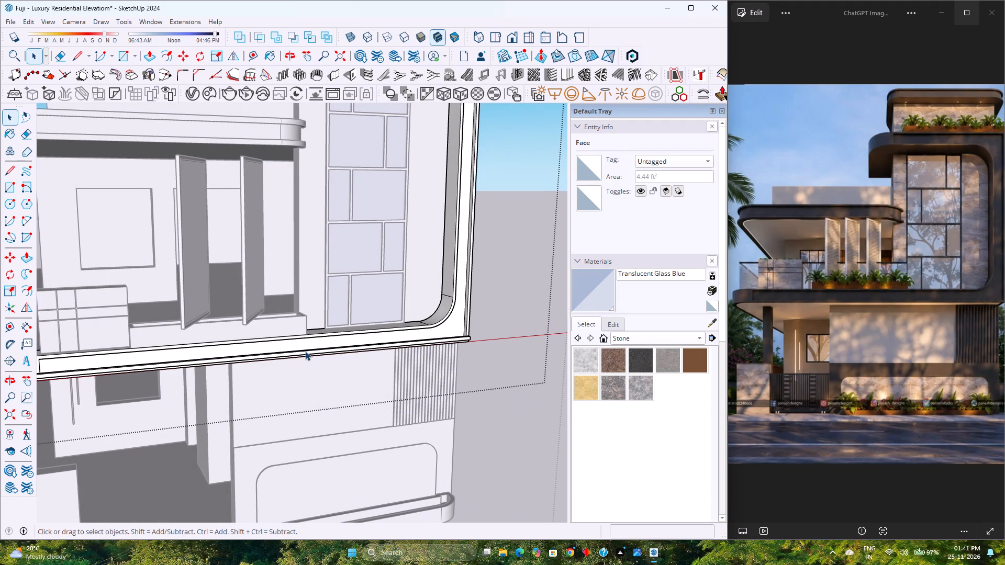
pyautogui.moveTo(387, 348); pyautogui.dragTo(494, 457, button='middle')
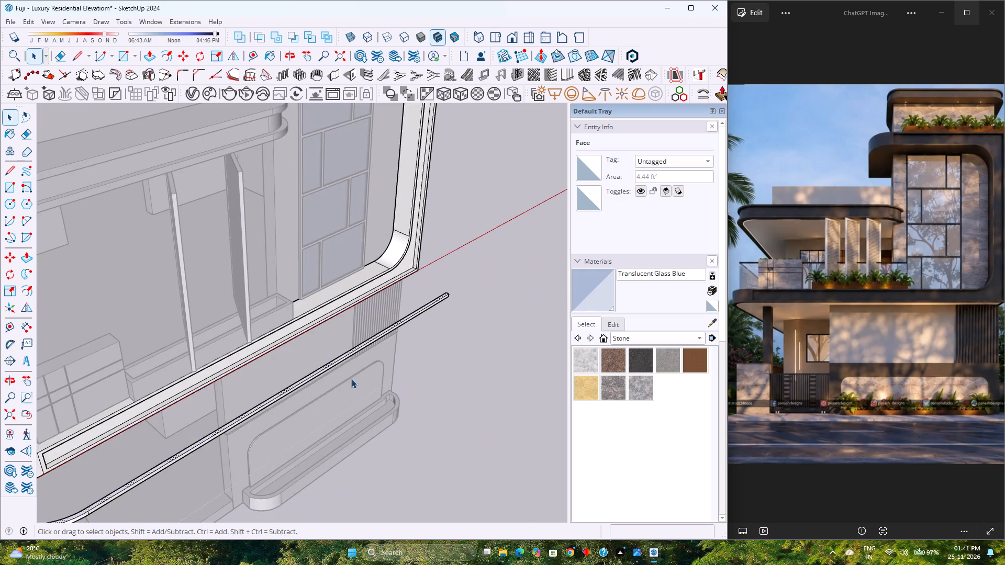
pyautogui.scroll(7, 351, 379)
pyautogui.scroll(-1, 310, 340)
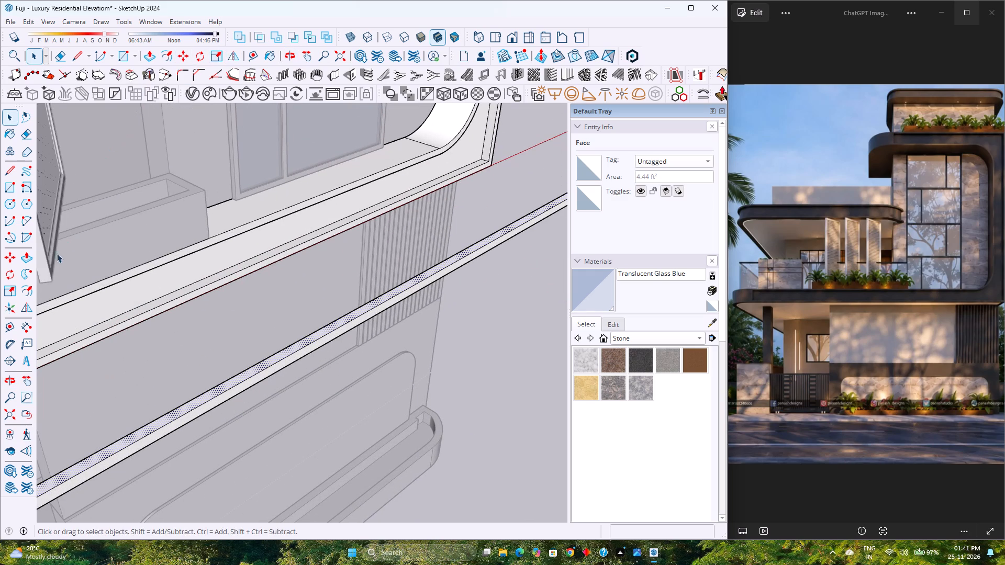
pyautogui.click(26, 286)
pyautogui.scroll(7, 320, 348)
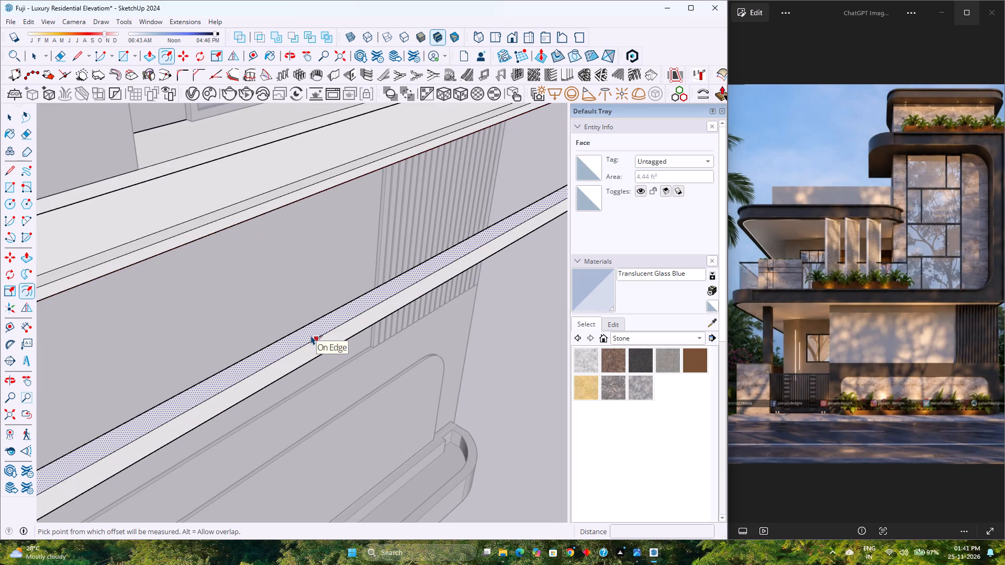
pyautogui.click(311, 335)
pyautogui.scroll(3, 311, 334)
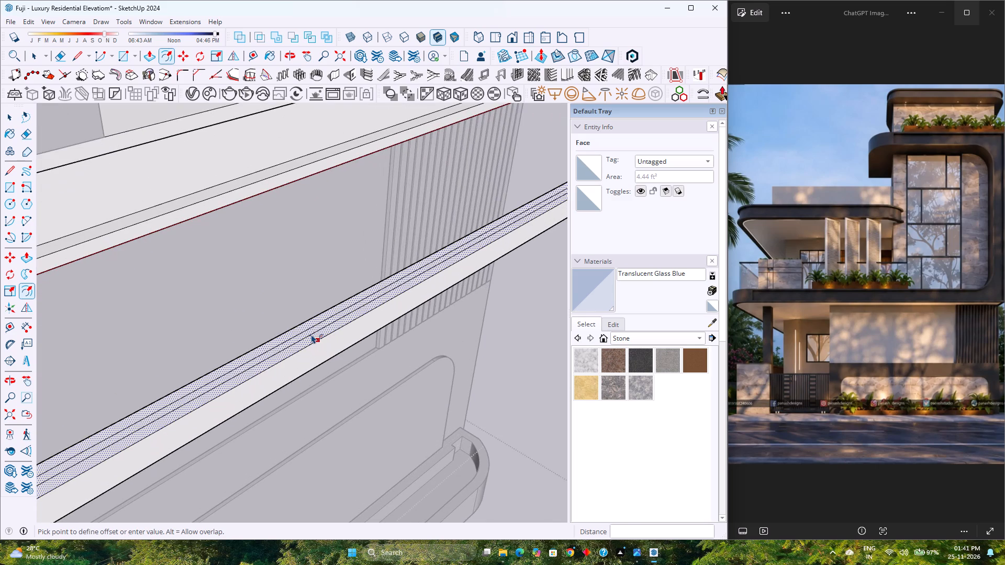
pyautogui.scroll(4, 311, 334)
pyautogui.write('0.75')
pyautogui.press('Return')
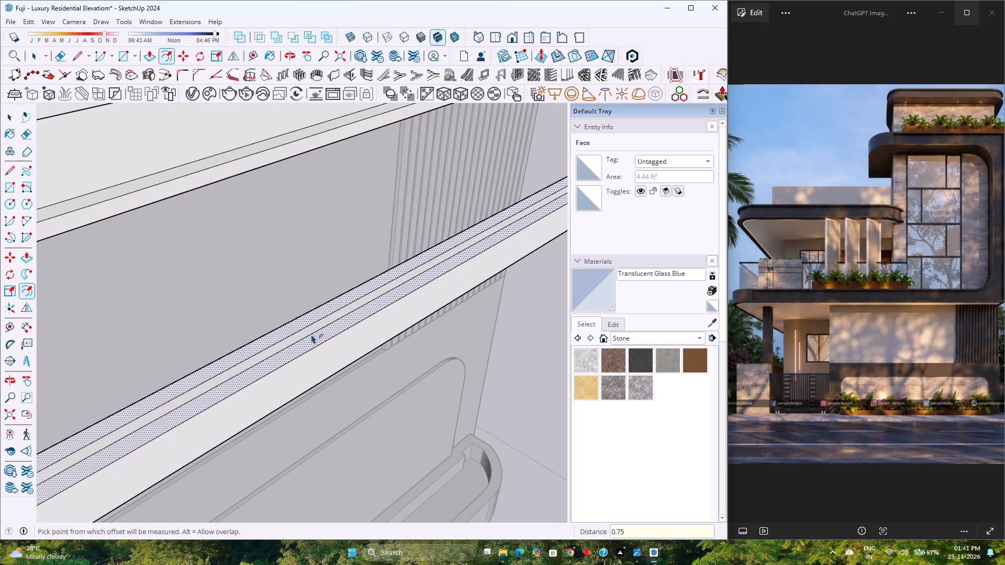
pyautogui.press('space')
pyautogui.scroll(-9, 311, 334)
pyautogui.press('Escape')
pyautogui.scroll(-3, 311, 334)
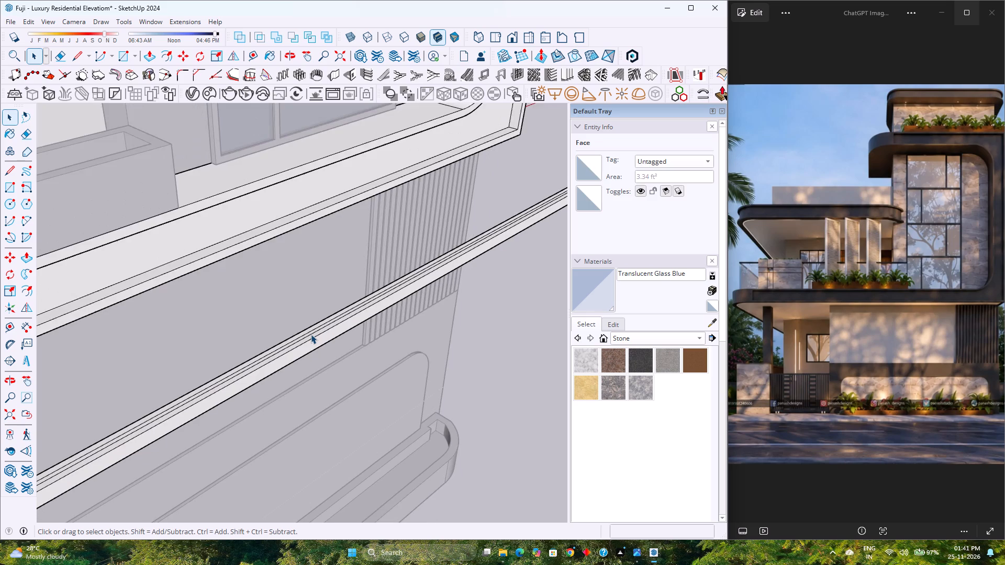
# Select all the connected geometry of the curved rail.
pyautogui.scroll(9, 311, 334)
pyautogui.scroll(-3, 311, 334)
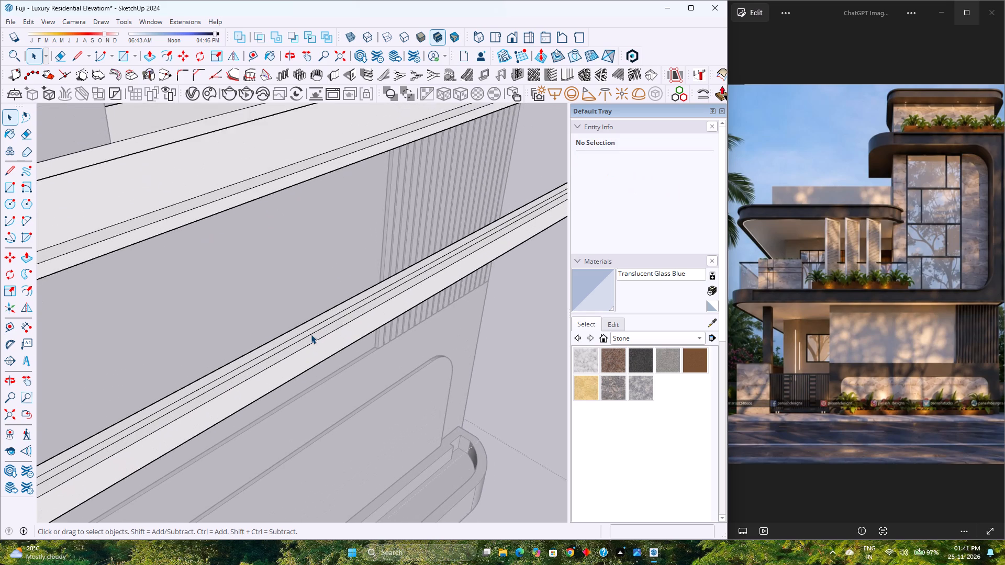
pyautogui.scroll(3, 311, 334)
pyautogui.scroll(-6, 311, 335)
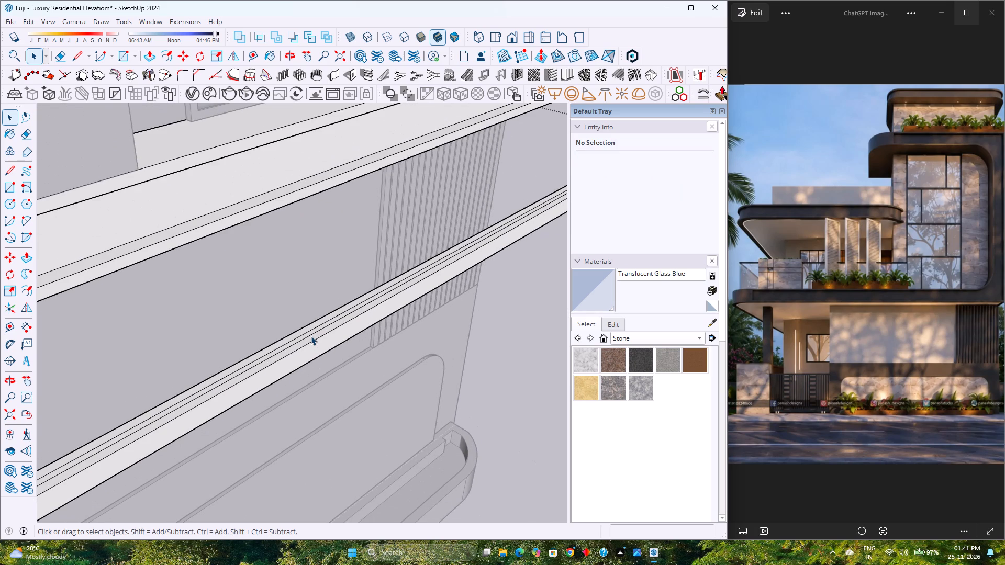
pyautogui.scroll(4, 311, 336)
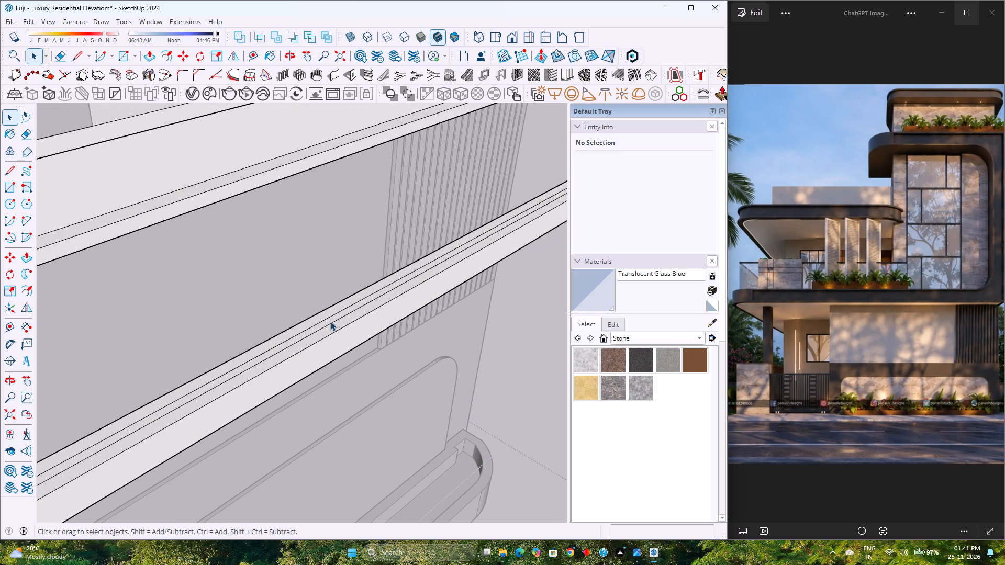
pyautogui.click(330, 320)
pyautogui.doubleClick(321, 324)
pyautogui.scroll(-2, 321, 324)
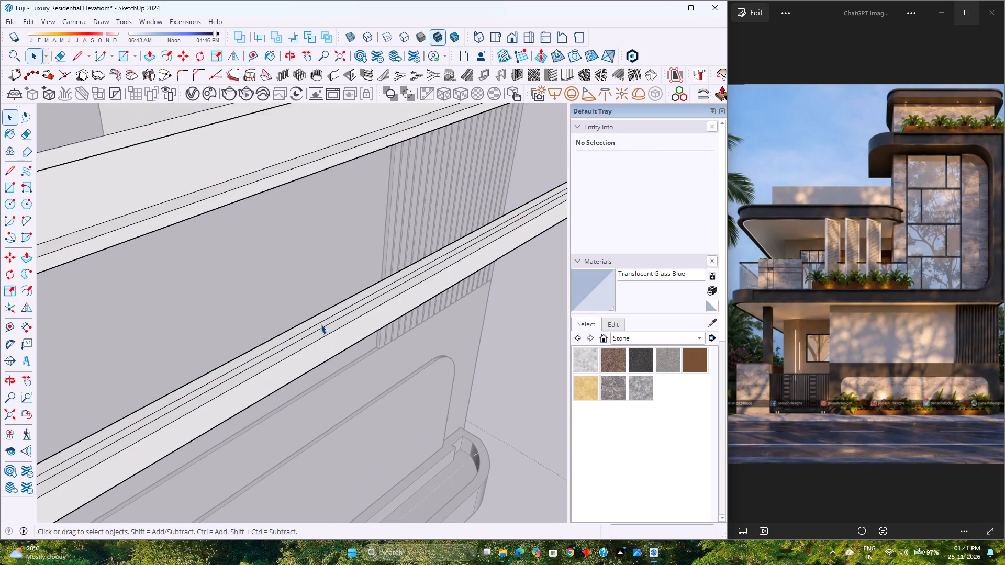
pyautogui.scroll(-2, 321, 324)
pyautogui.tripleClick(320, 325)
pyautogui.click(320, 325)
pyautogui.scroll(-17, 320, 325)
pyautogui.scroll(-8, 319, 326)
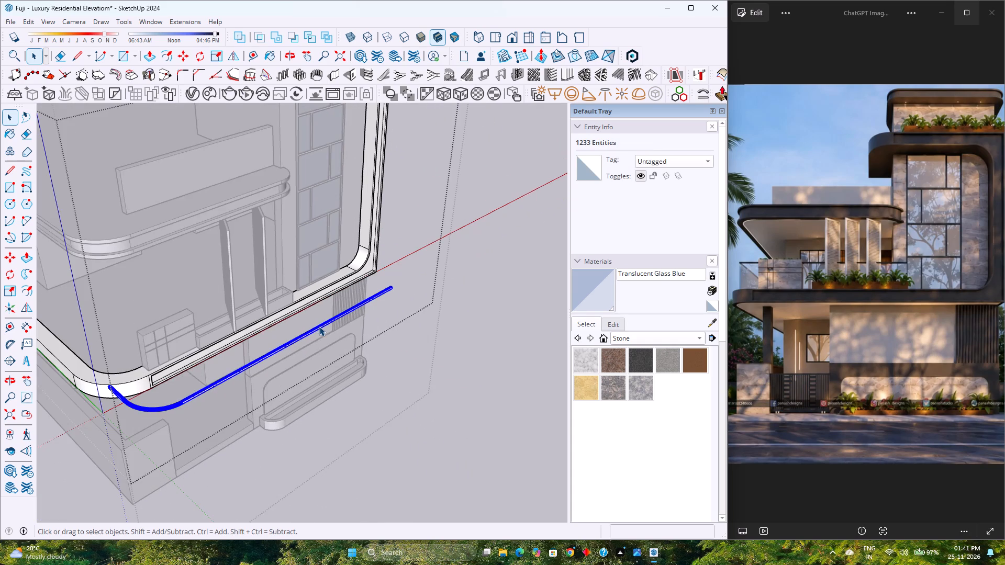
# Place a Tape Measure guide line 1'3.5" straight above the rail's long front edge along the vertical axis.
pyautogui.moveTo(338, 325); pyautogui.dragTo(528, 321, button='middle')
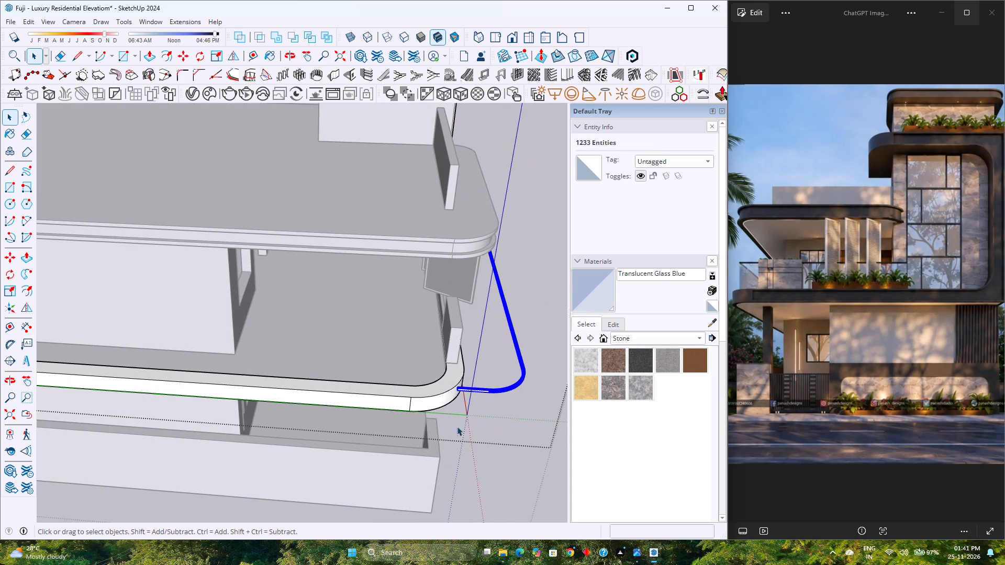
pyautogui.scroll(13, 470, 377)
pyautogui.moveTo(440, 432); pyautogui.dragTo(363, 376, button='middle')
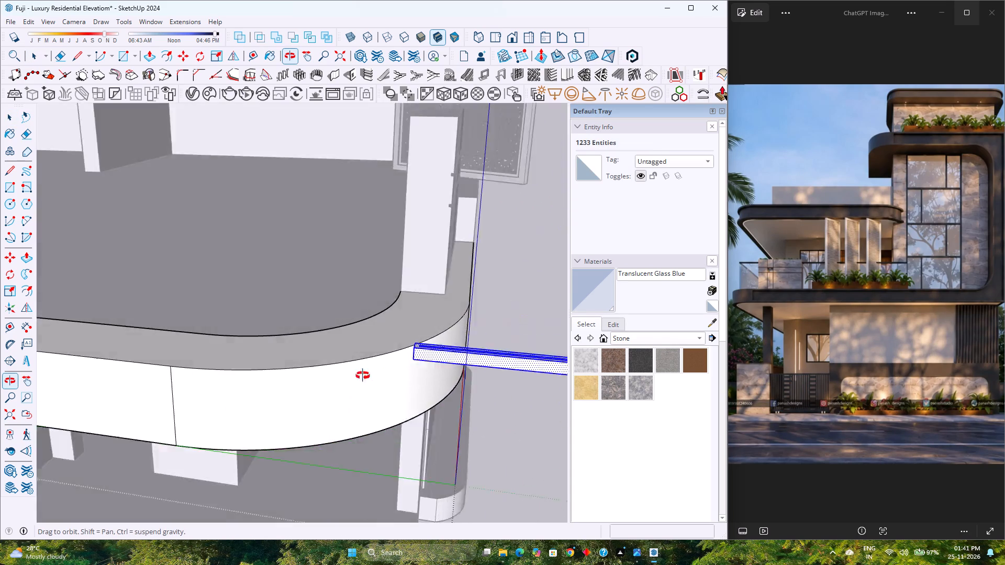
pyautogui.moveTo(363, 376); pyautogui.dragTo(337, 378, button='middle')
pyautogui.middleClick(337, 378)
pyautogui.scroll(-12, 337, 378)
pyautogui.moveTo(332, 374); pyautogui.dragTo(161, 376, button='middle')
pyautogui.scroll(-4, 161, 373)
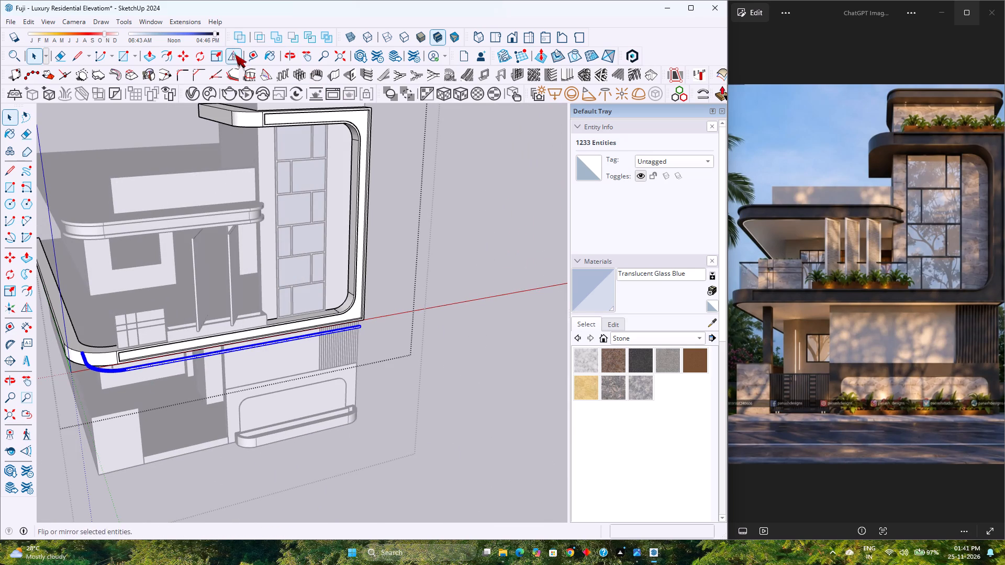
pyautogui.click(247, 54)
pyautogui.scroll(7, 299, 337)
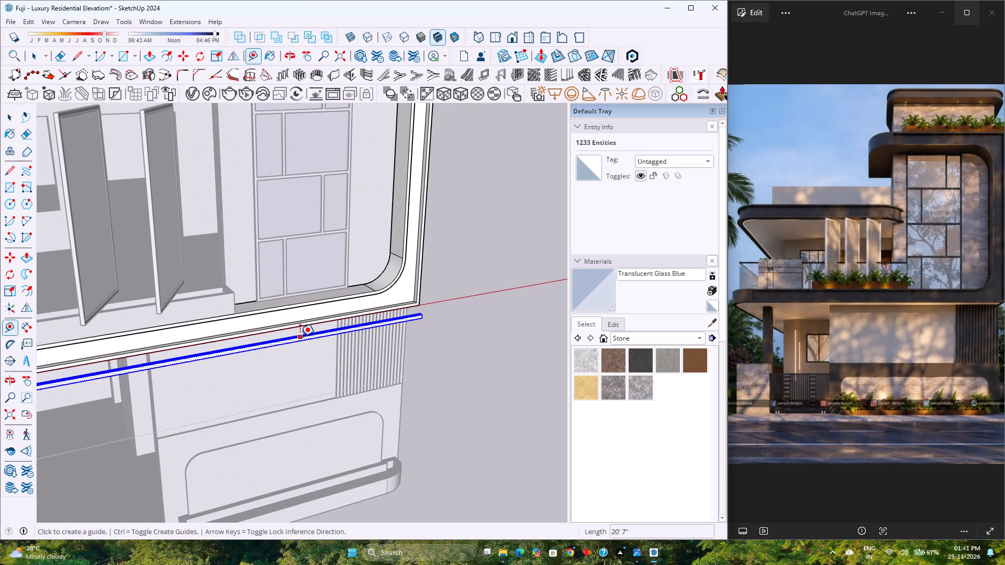
pyautogui.scroll(4, 297, 332)
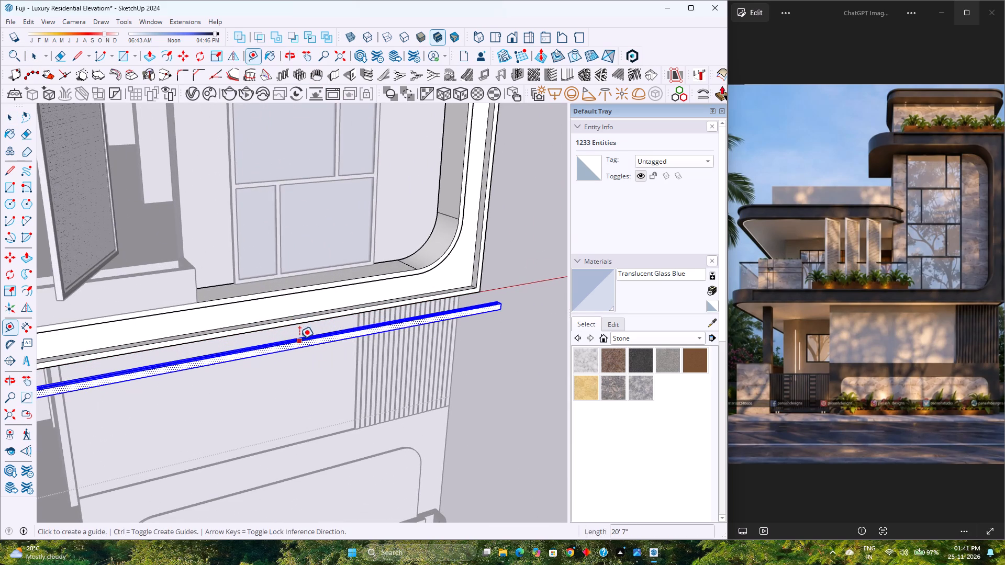
pyautogui.click(299, 339)
pyautogui.press('Up')
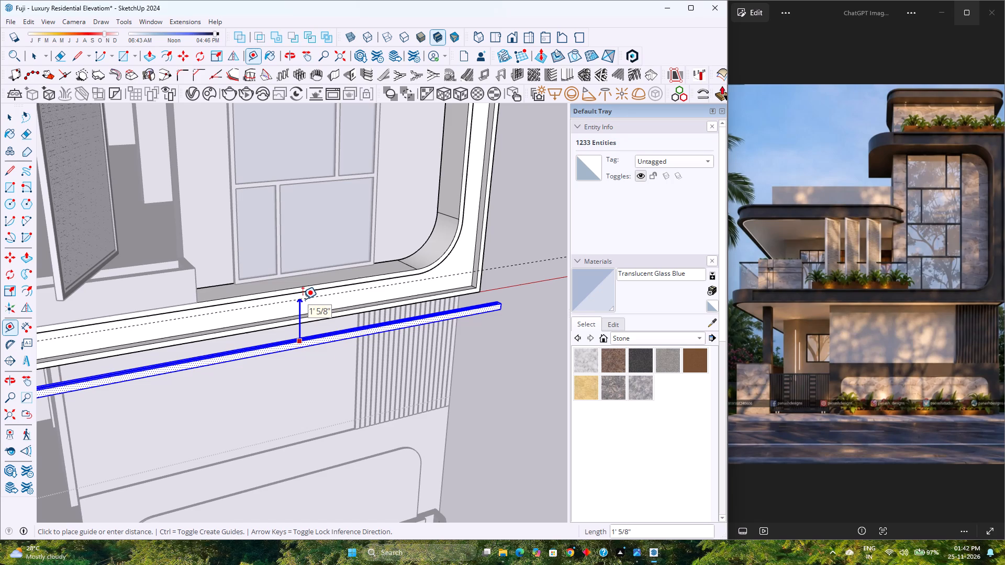
pyautogui.write("1'3.5")
pyautogui.hotkey('shift', '"')
pyautogui.press('Return')
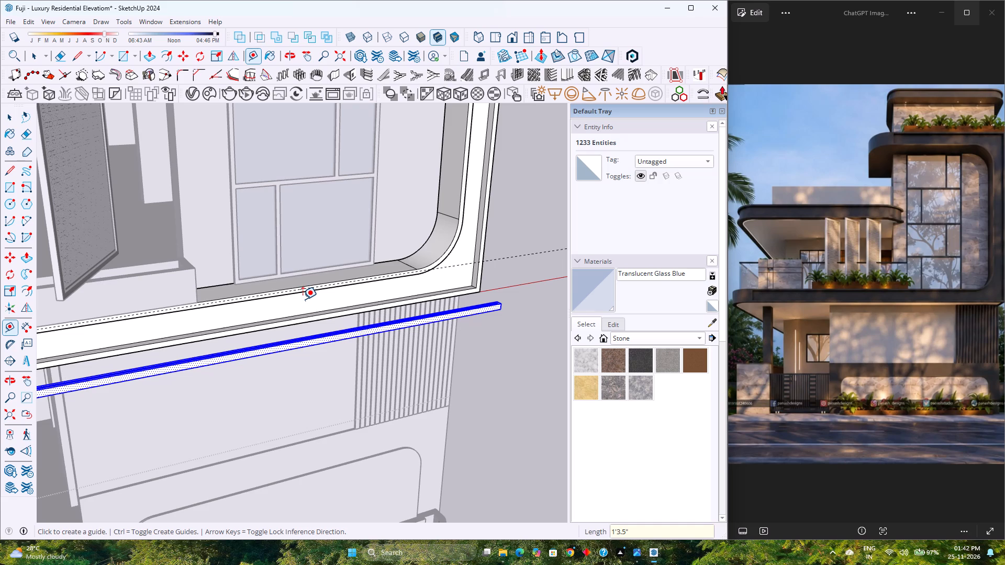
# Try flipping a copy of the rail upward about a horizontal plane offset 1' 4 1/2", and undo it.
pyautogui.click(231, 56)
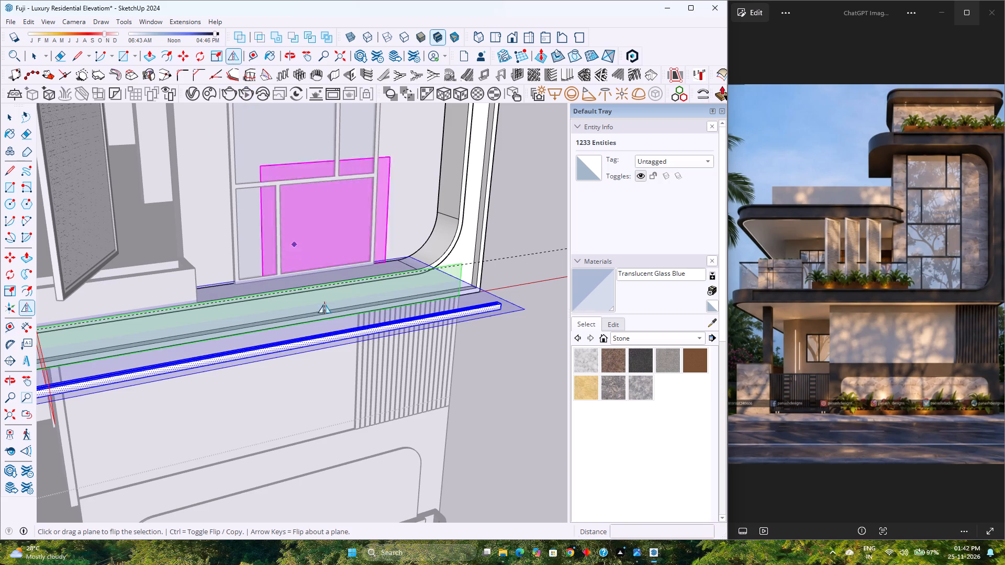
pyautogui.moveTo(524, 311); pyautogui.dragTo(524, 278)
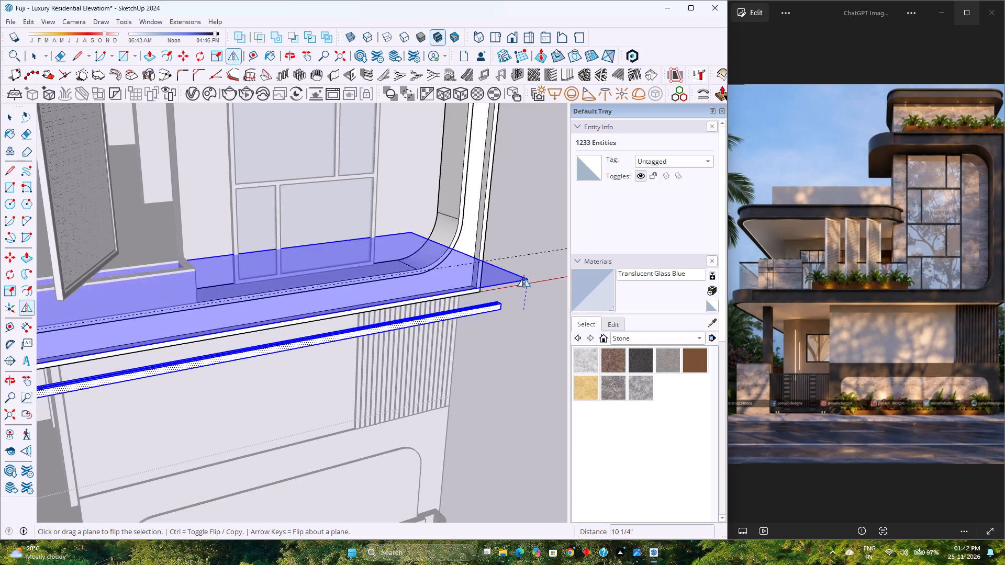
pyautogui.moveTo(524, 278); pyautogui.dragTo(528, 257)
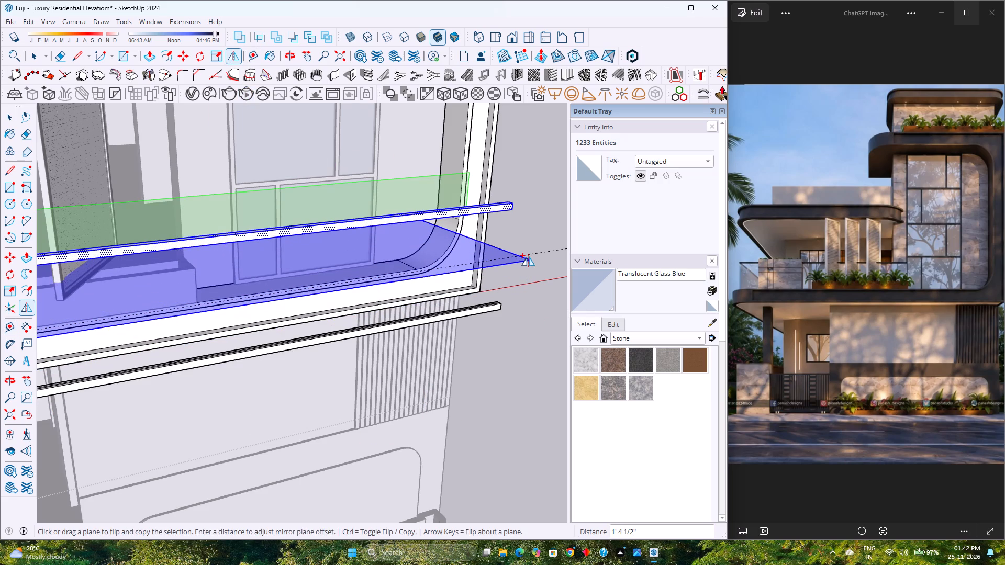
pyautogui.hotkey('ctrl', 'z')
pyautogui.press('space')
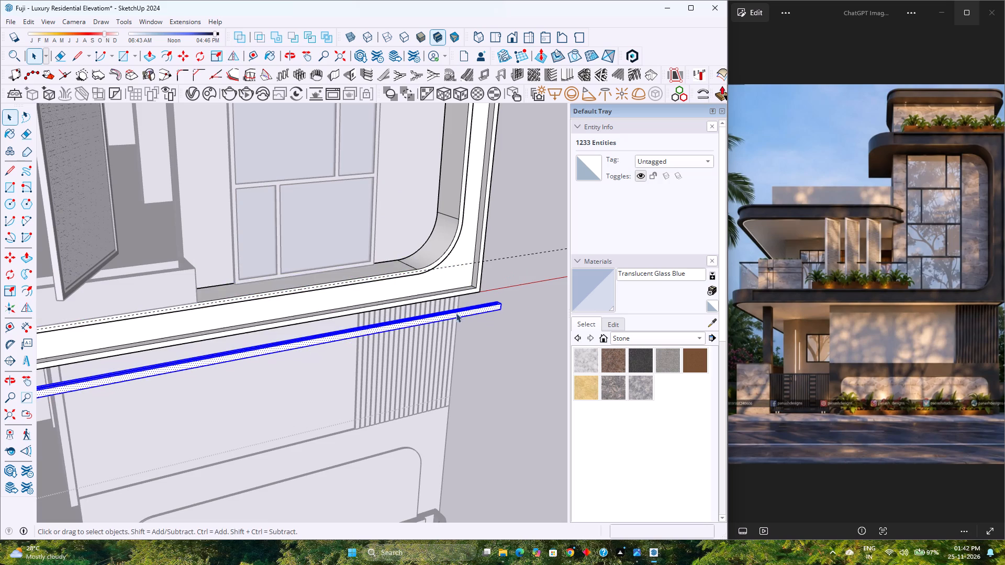
# Recess the thin central strip on the rail's top face by 0.25" with Push/Pull.
pyautogui.scroll(2, 453, 315)
pyautogui.moveTo(453, 315); pyautogui.dragTo(499, 423, button='middle')
pyautogui.scroll(7, 412, 320)
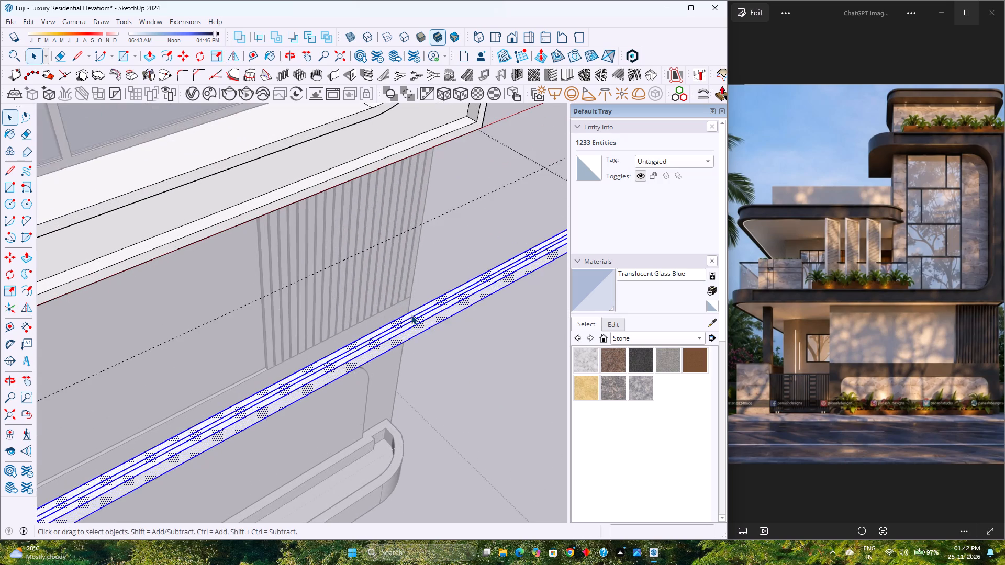
pyautogui.scroll(8, 411, 315)
pyautogui.click(418, 320)
pyautogui.press('p')
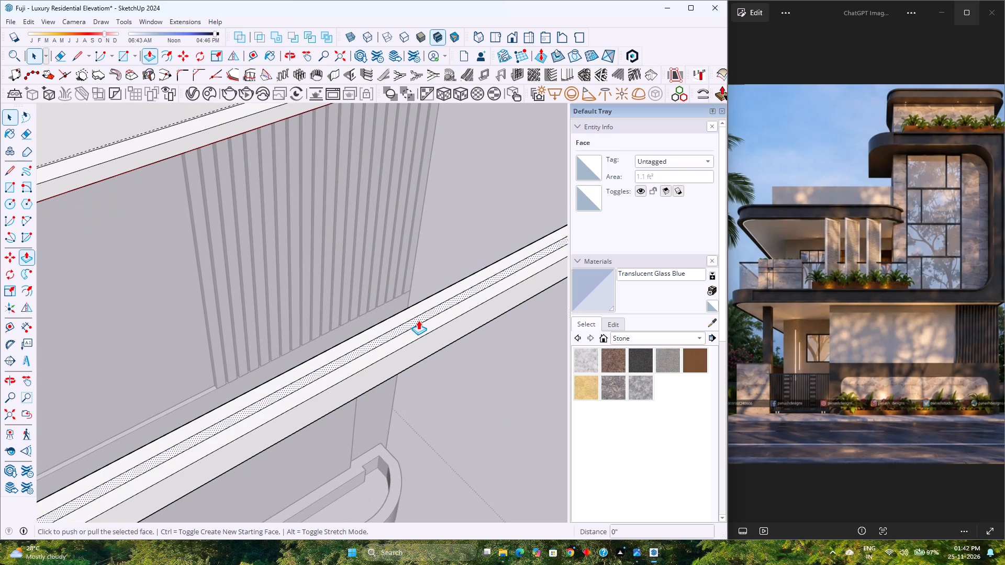
pyautogui.click(418, 320)
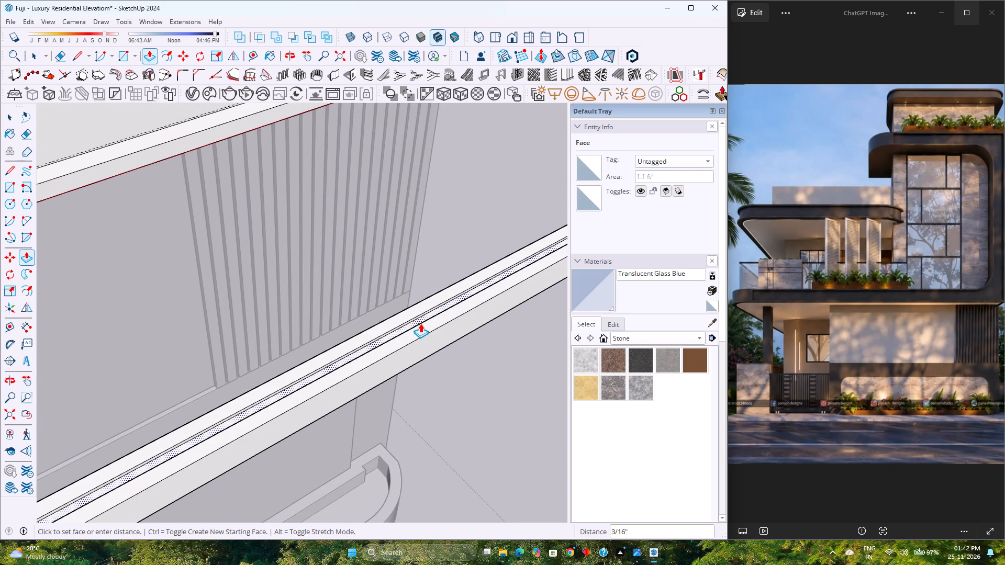
pyautogui.write('0.25')
pyautogui.press('Return')
pyautogui.press('space')
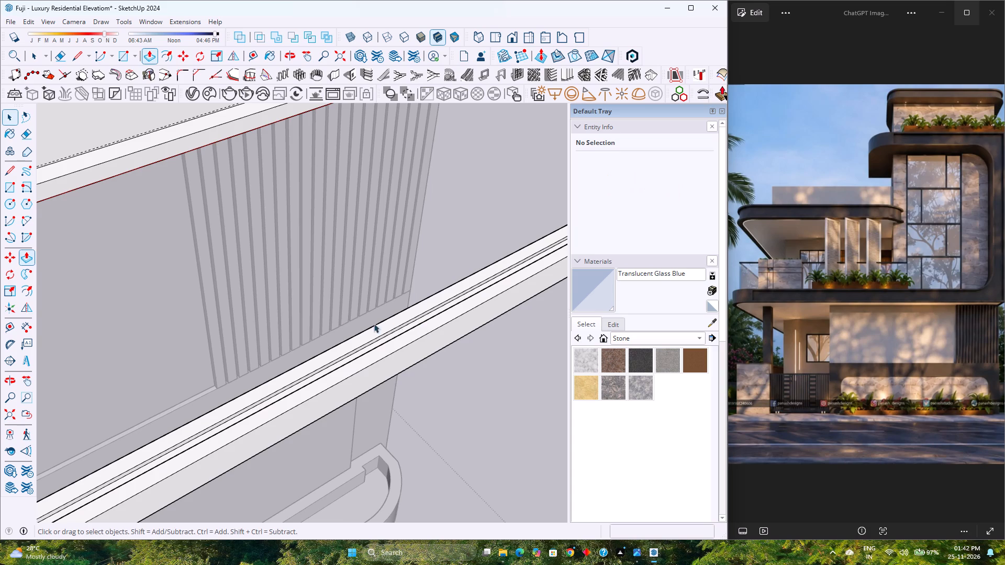
# Copy the recessed strip face 4' straight out from the facade along the green axis.
pyautogui.scroll(-1, 347, 364)
pyautogui.scroll(5, 342, 364)
pyautogui.moveTo(342, 364); pyautogui.dragTo(390, 436, button='middle')
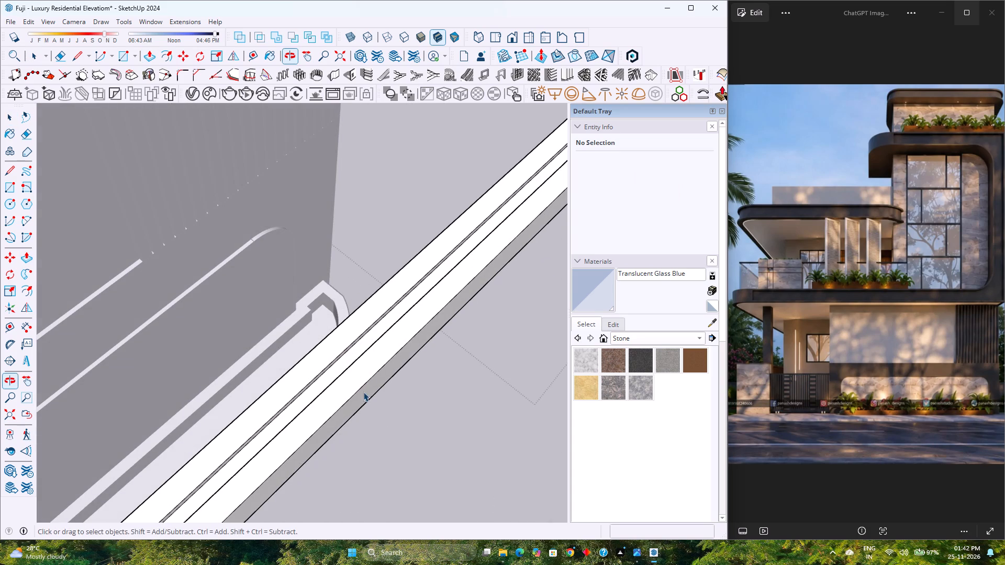
pyautogui.click(354, 352)
pyautogui.press('m')
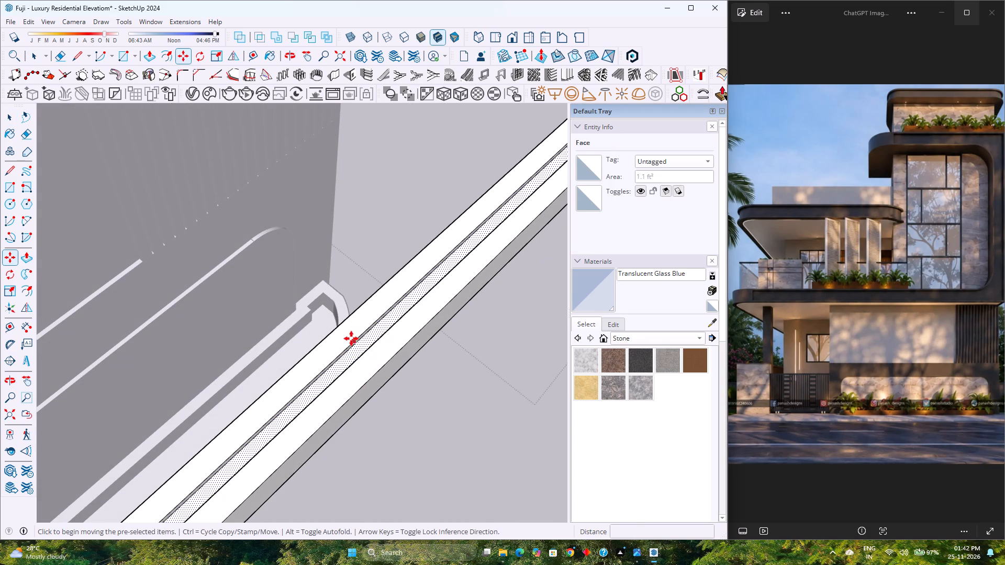
pyautogui.click(351, 338)
pyautogui.scroll(-16, 371, 361)
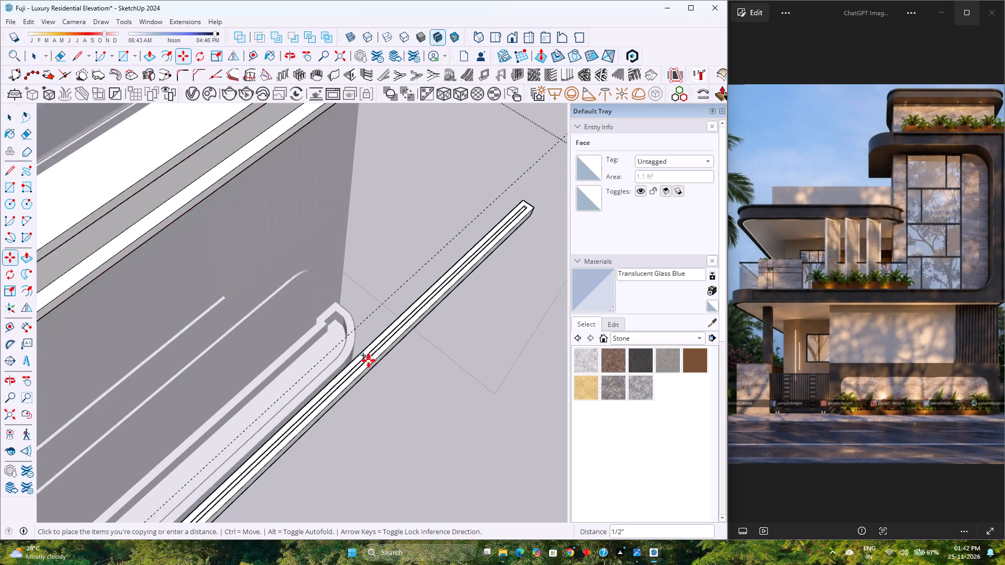
pyautogui.scroll(-13, 368, 360)
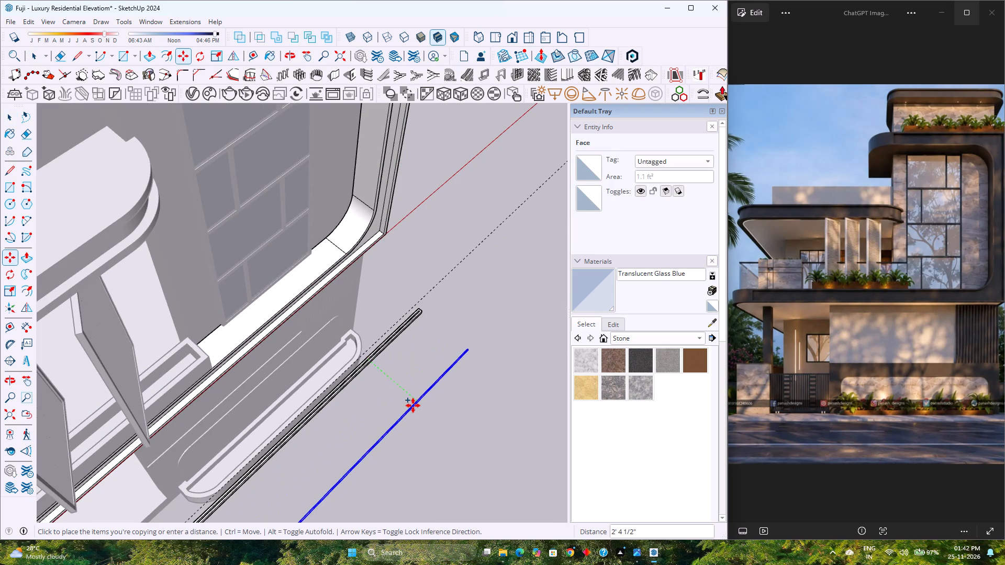
pyautogui.press('Left')
pyautogui.scroll(-3, 419, 403)
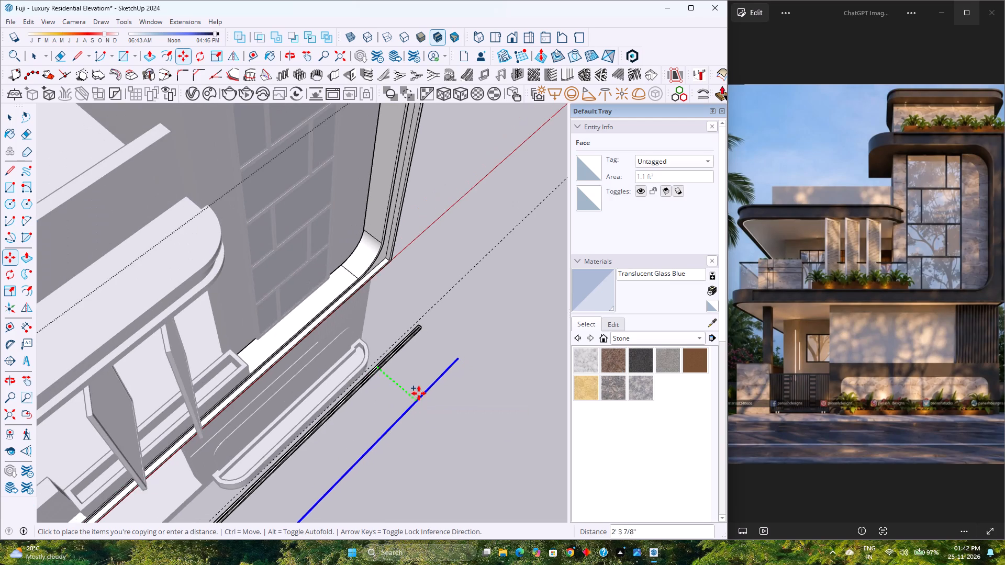
pyautogui.scroll(-13, 419, 392)
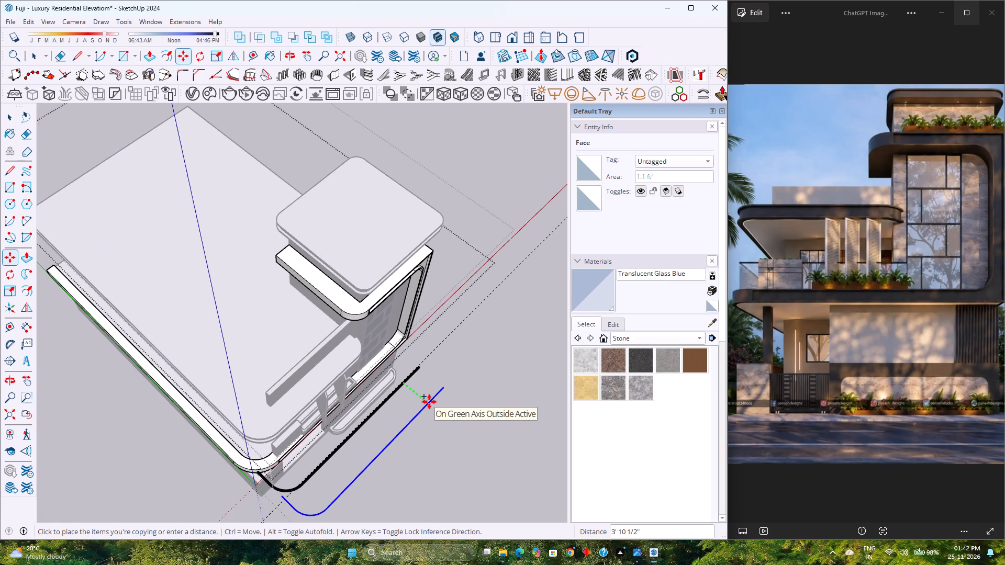
pyautogui.write("4'")
pyautogui.press('Return')
# Make the copied strip face and its edges a separate group.
pyautogui.scroll(5, 429, 402)
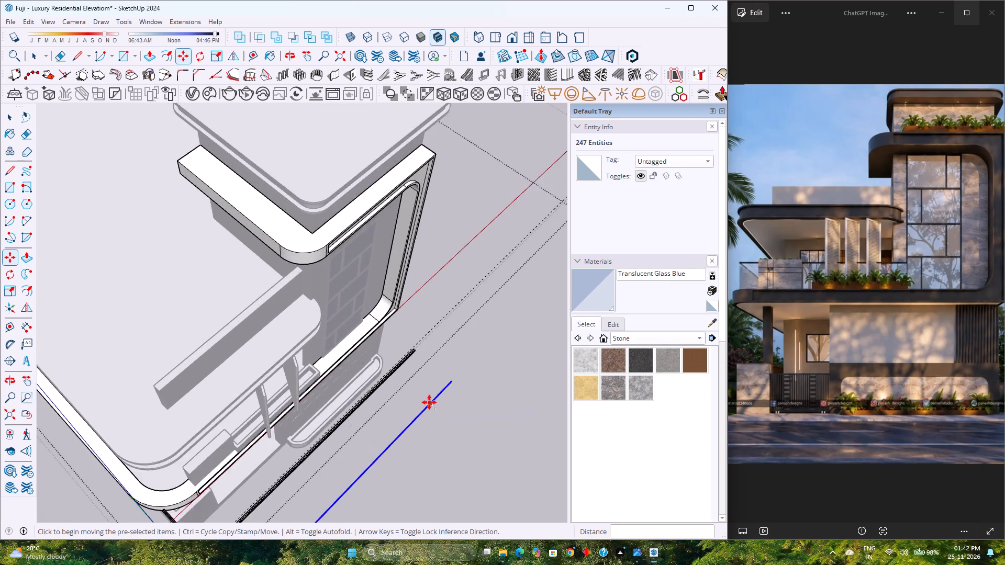
pyautogui.scroll(11, 429, 402)
pyautogui.scroll(11, 440, 402)
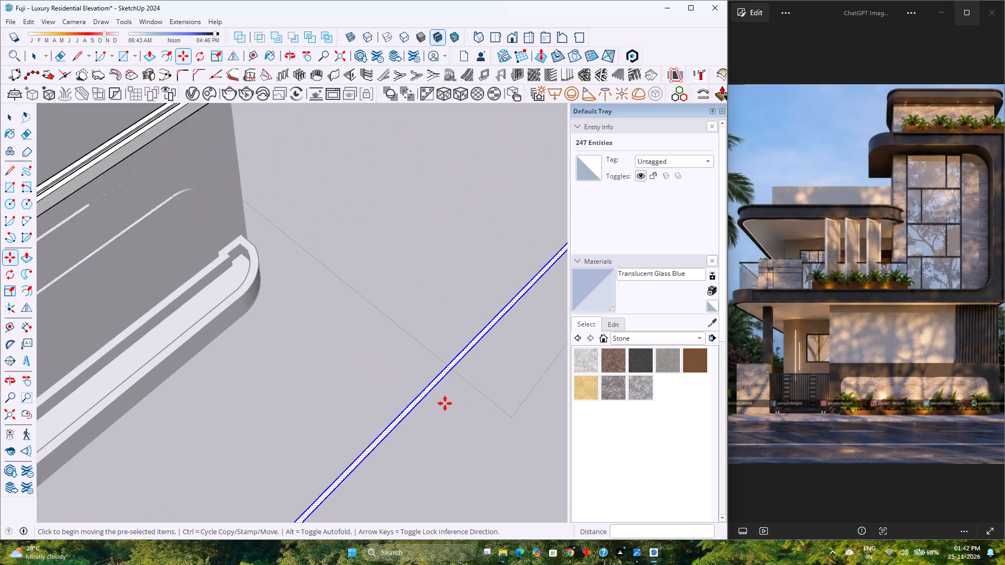
pyautogui.scroll(4, 445, 403)
pyautogui.rightClick(411, 377)
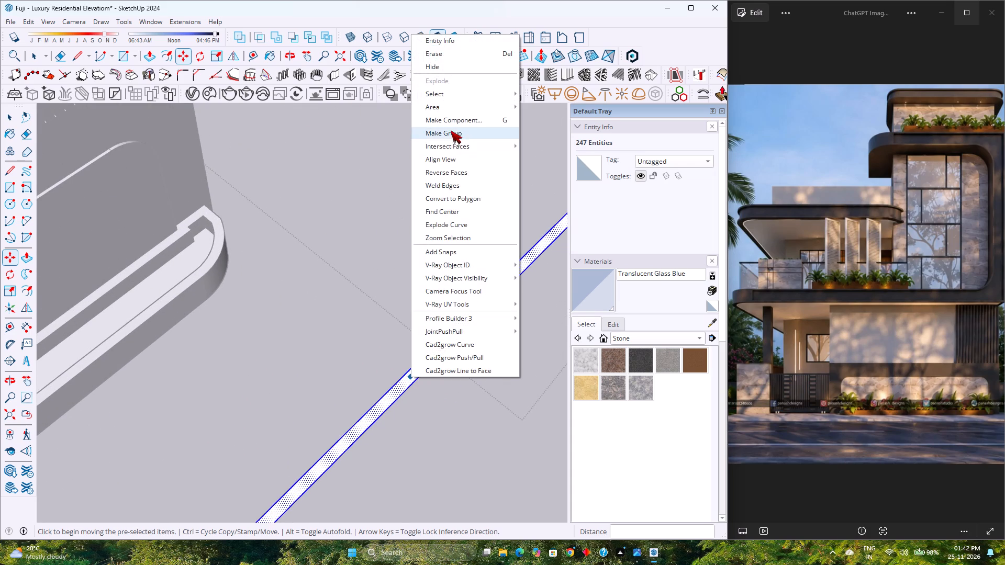
pyautogui.click(451, 130)
pyautogui.scroll(-13, 381, 379)
pyautogui.scroll(5, 321, 314)
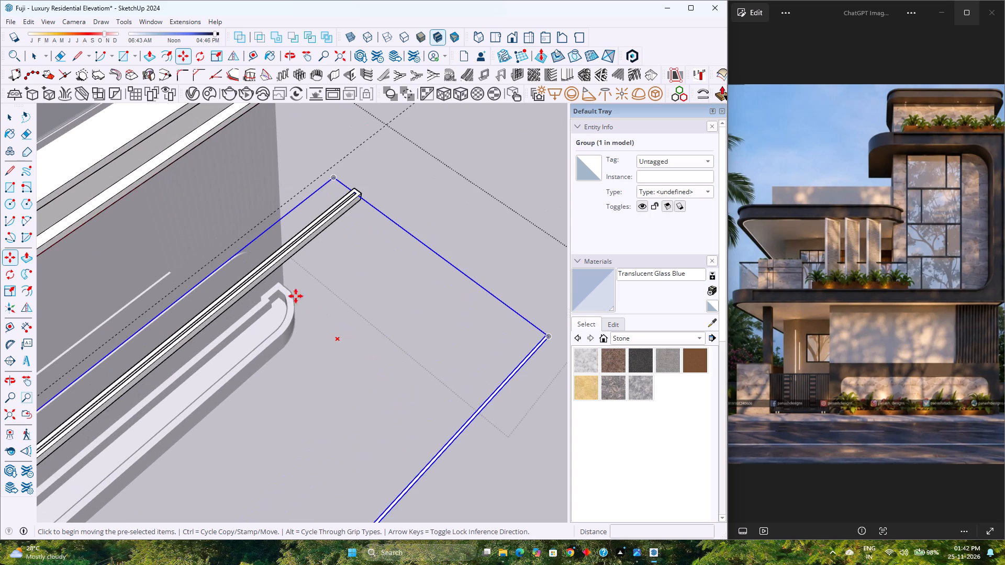
pyautogui.press('space')
# Move the strip group 4' back along the green axis into the rail's groove.
pyautogui.scroll(-8, 352, 302)
pyautogui.keyDown('shift'); pyautogui.moveTo(333, 308); pyautogui.dragTo(429, 346, button='middle'); pyautogui.keyUp('shift')
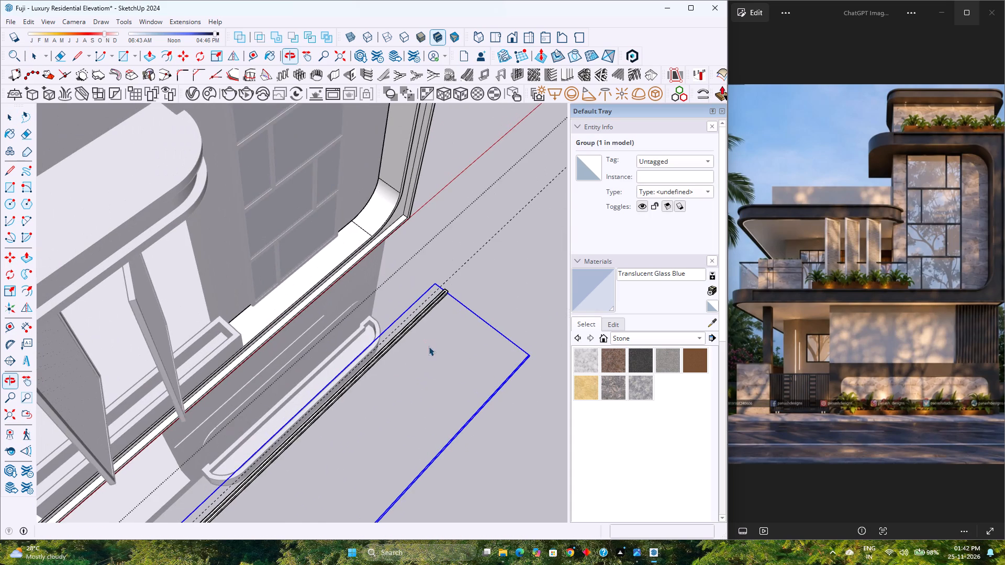
pyautogui.press('m')
pyautogui.scroll(3, 519, 354)
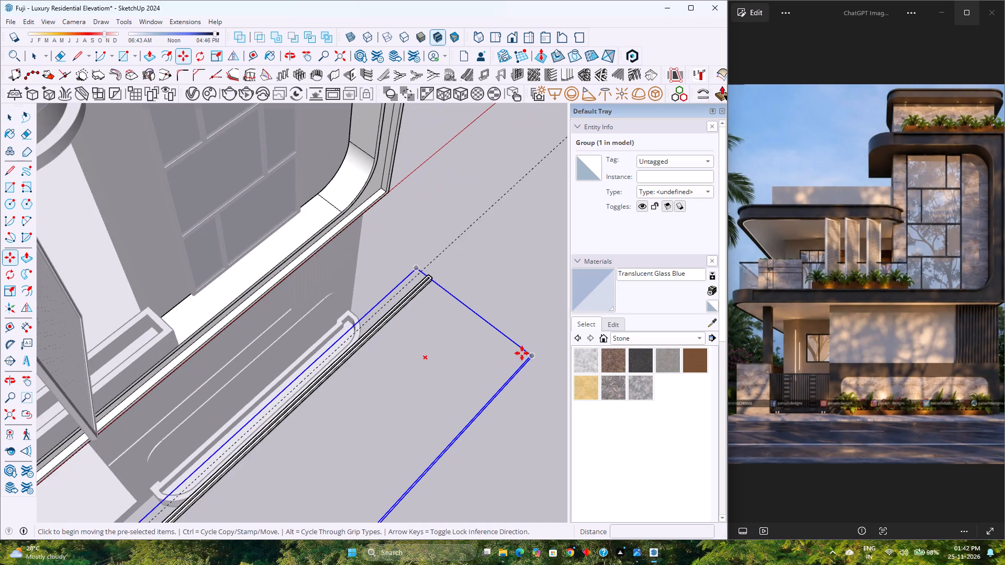
pyautogui.scroll(4, 522, 353)
pyautogui.click(533, 355)
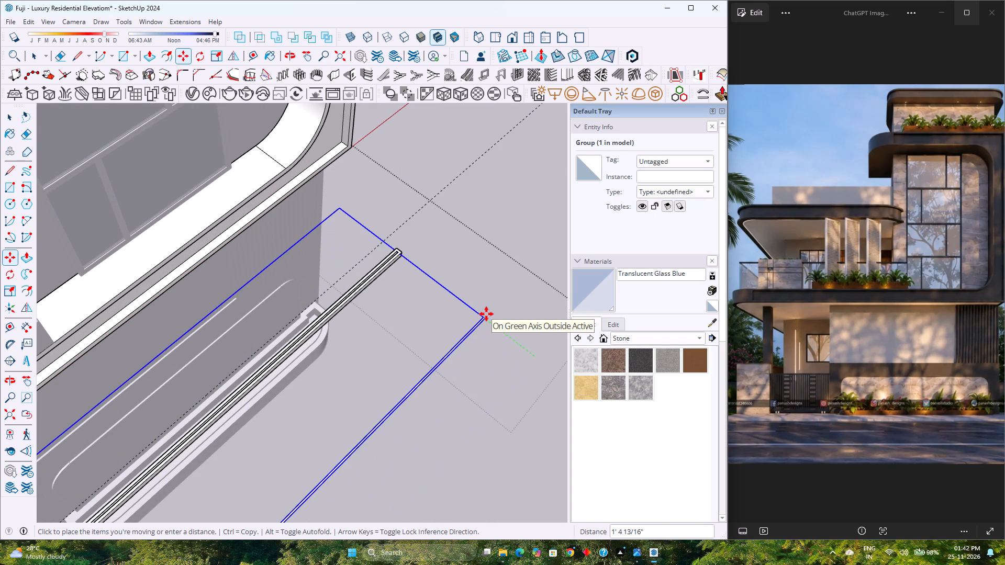
pyautogui.write("4'")
pyautogui.press('Return')
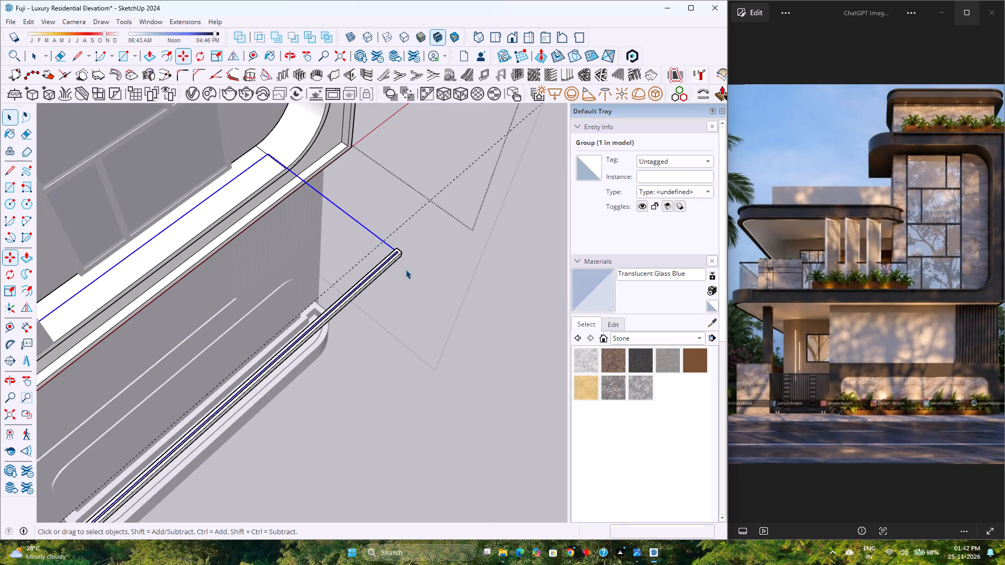
pyautogui.press('space')
# Select the whole grooved rail and flip a copy upward about a horizontal plane offset 1' 4 1/2".
pyautogui.scroll(3, 399, 270)
pyautogui.click(388, 280)
pyautogui.tripleClick(382, 266)
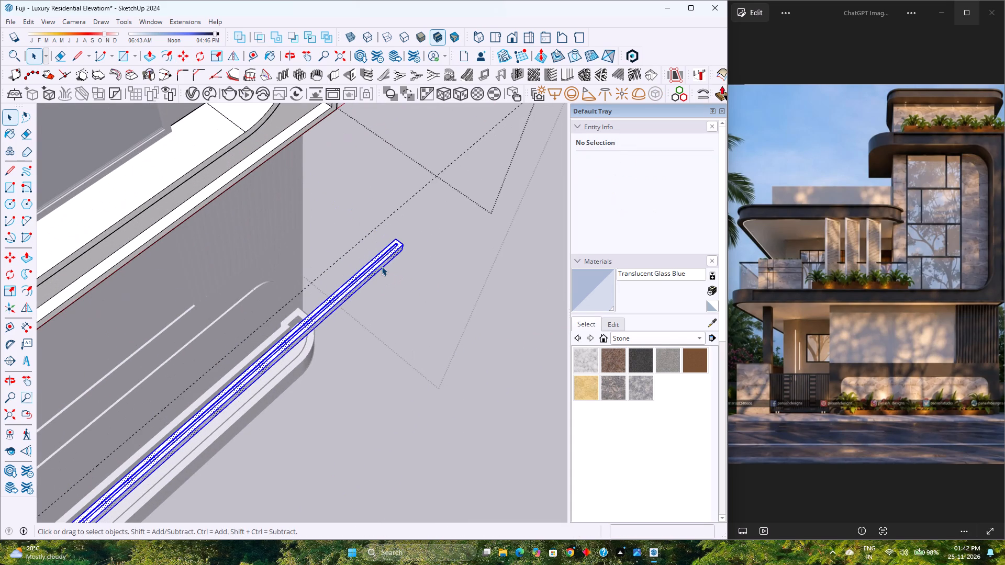
pyautogui.scroll(-17, 420, 289)
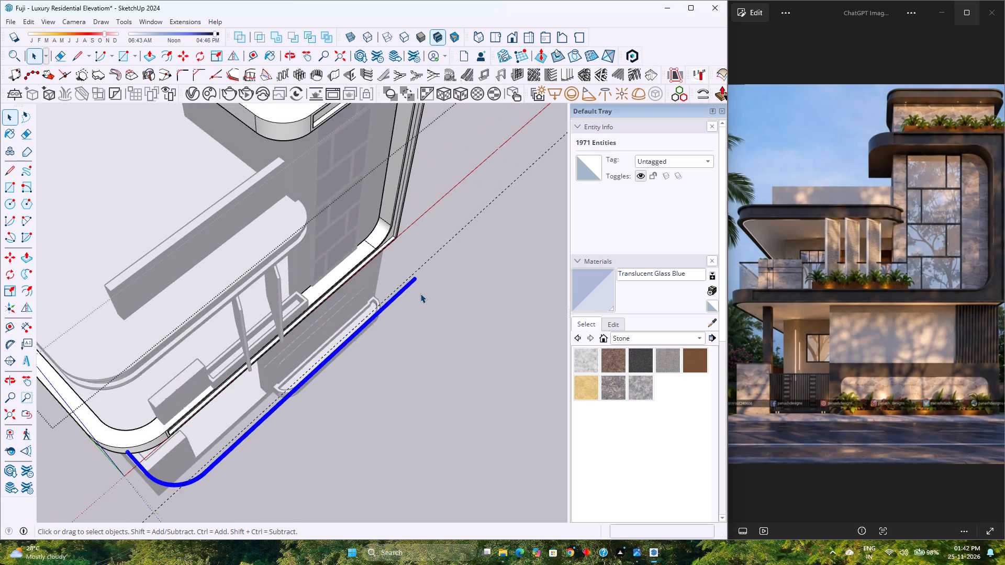
pyautogui.moveTo(372, 361); pyautogui.dragTo(397, 253, button='middle')
pyautogui.middleClick(397, 252)
pyautogui.keyDown('shift'); pyautogui.moveTo(402, 249); pyautogui.dragTo(405, 442, button='middle'); pyautogui.keyUp('shift')
pyautogui.moveTo(386, 438); pyautogui.dragTo(355, 369, button='middle')
pyautogui.scroll(-3, 355, 368)
pyautogui.moveTo(347, 368); pyautogui.dragTo(328, 345, button='middle')
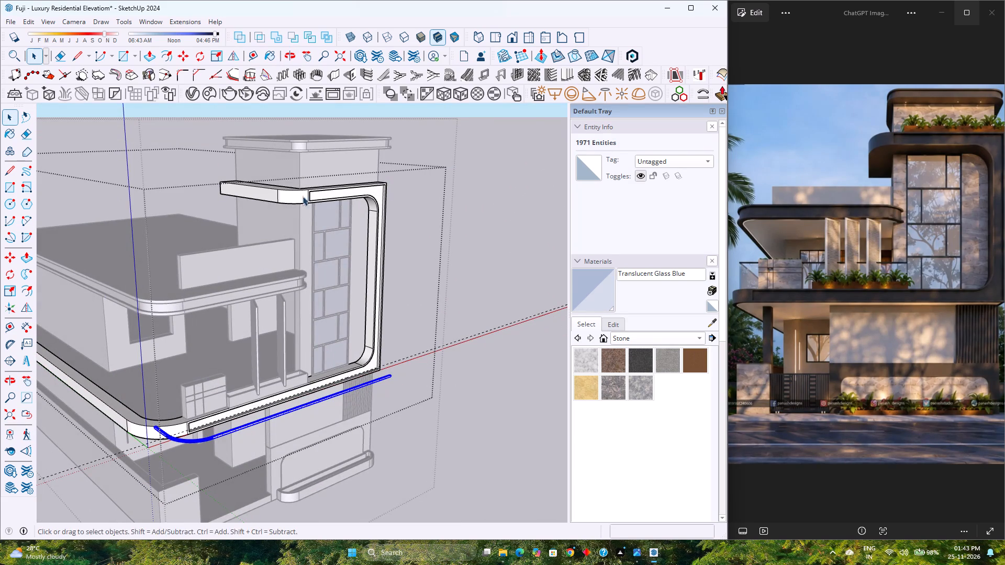
pyautogui.click(236, 56)
pyautogui.moveTo(410, 377); pyautogui.dragTo(410, 369)
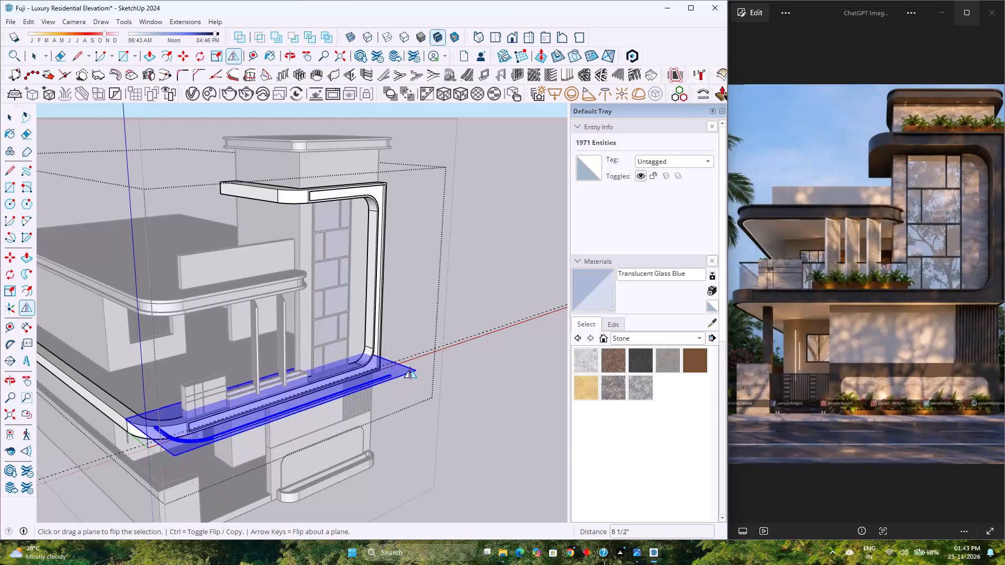
pyautogui.moveTo(410, 369); pyautogui.dragTo(412, 358)
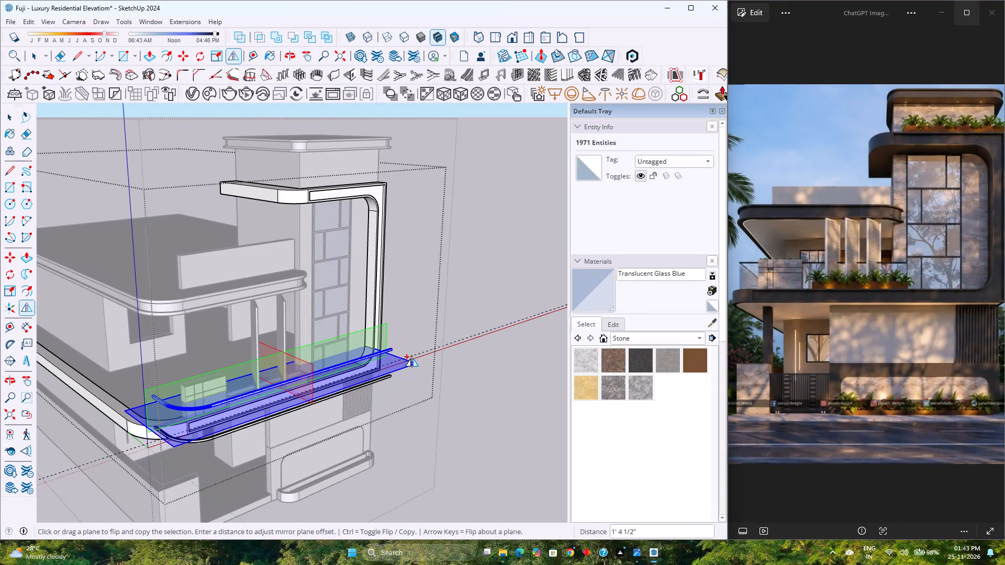
pyautogui.press('space')
# Paint the strip group inside the lower rail's groove with Translucent Glass Blue.
pyautogui.scroll(8, 385, 377)
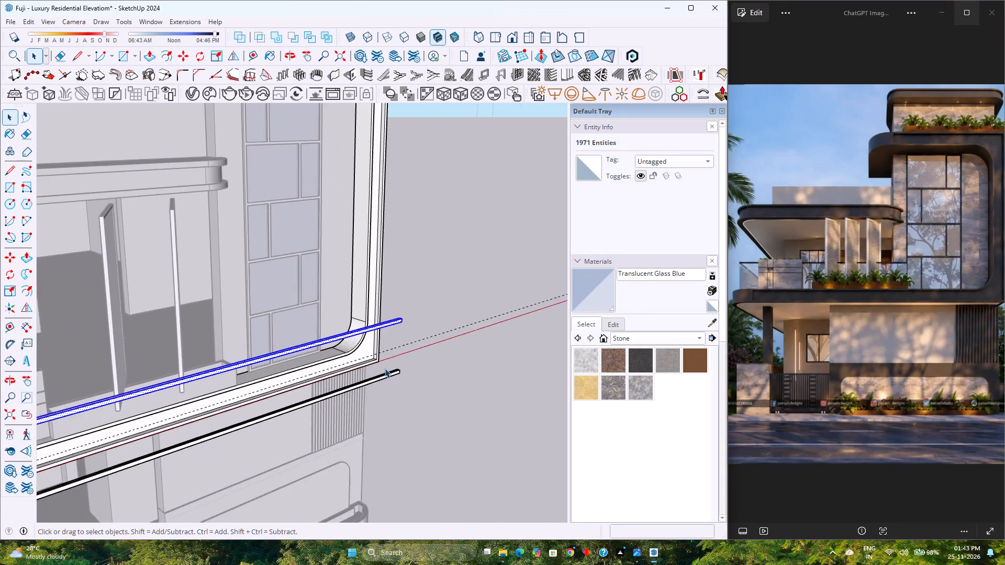
pyautogui.scroll(5, 385, 368)
pyautogui.moveTo(385, 368); pyautogui.dragTo(400, 420, button='middle')
pyautogui.scroll(11, 410, 417)
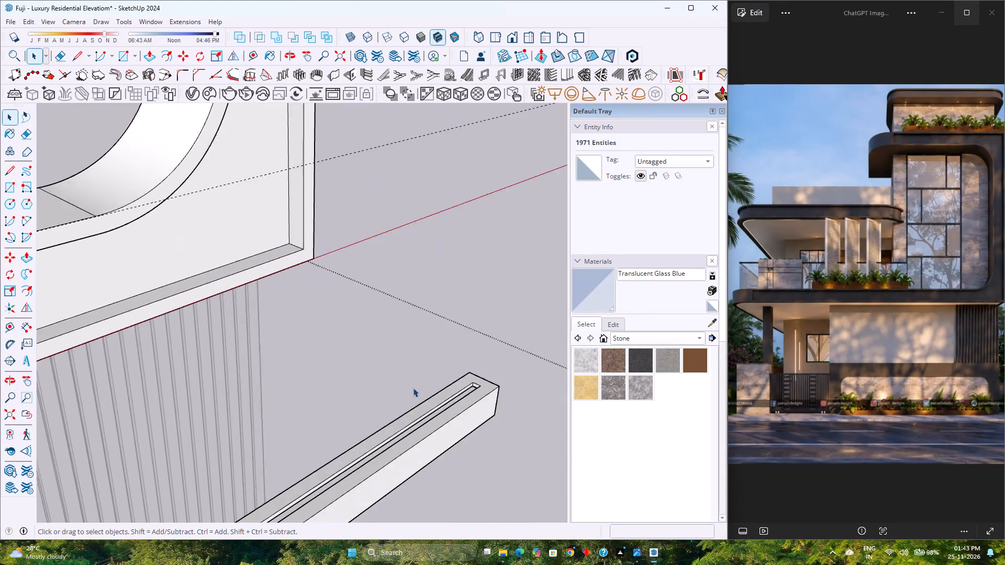
pyautogui.click(482, 428)
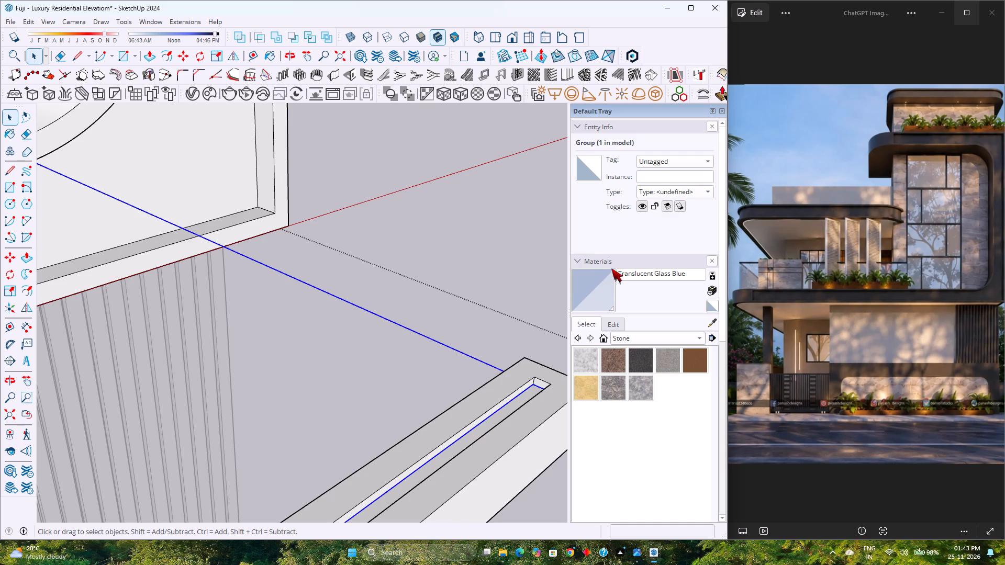
pyautogui.click(608, 285)
pyautogui.click(521, 402)
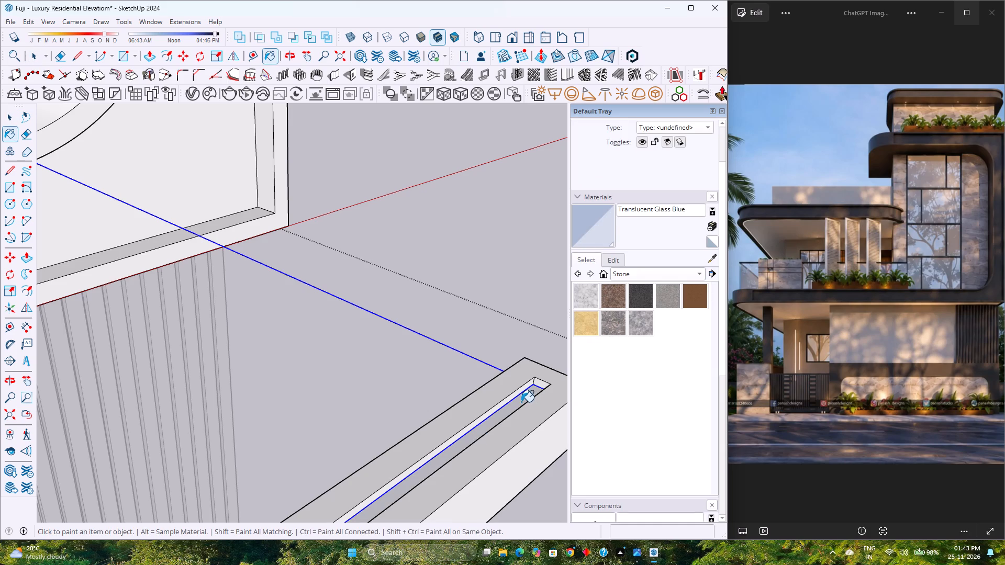
pyautogui.press('space')
# Push/Pull the glass strip face upward from the lower rail's groove into the groove of the upper rail.
pyautogui.scroll(3, 494, 411)
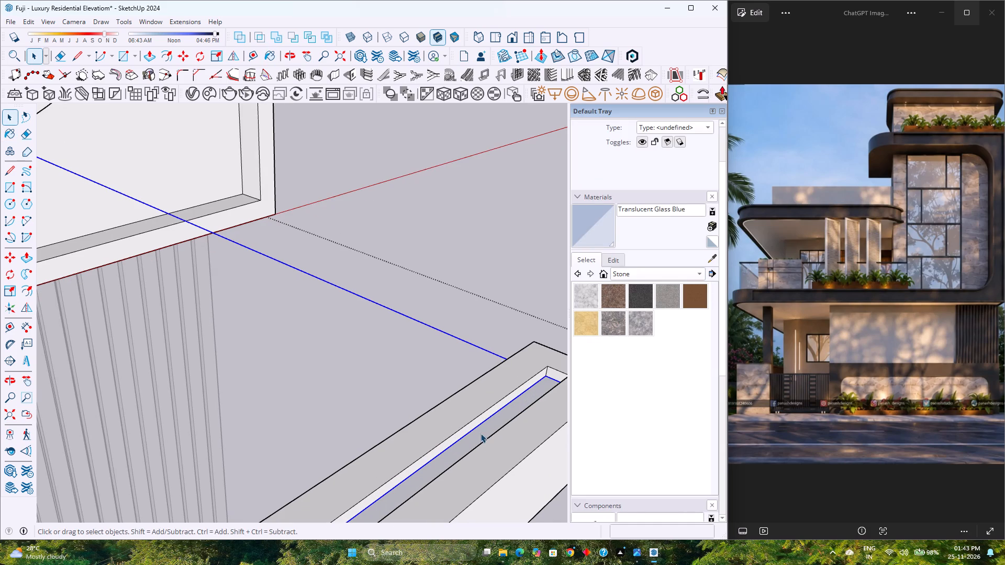
pyautogui.doubleClick(479, 437)
pyautogui.press('p')
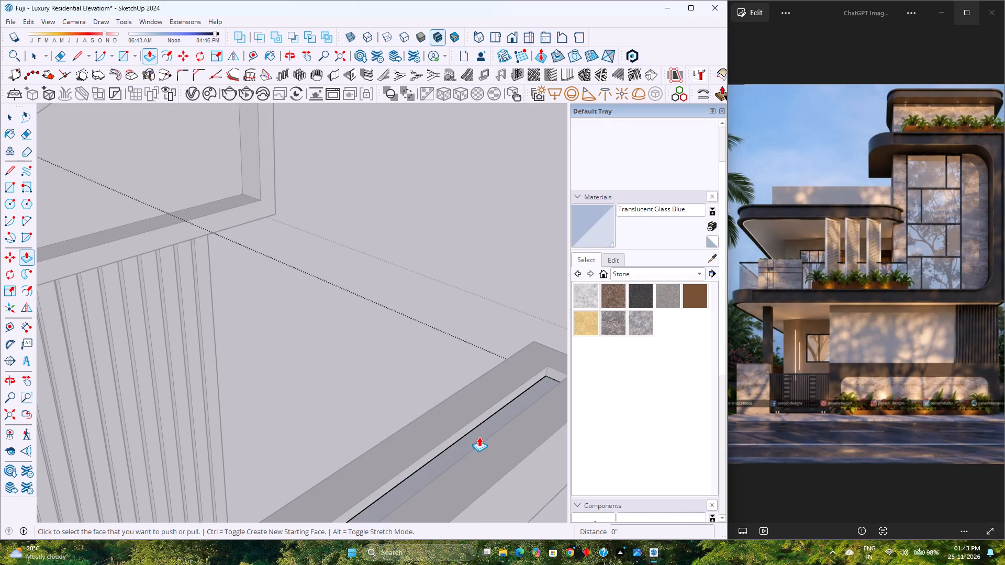
pyautogui.click(479, 437)
pyautogui.scroll(-16, 478, 407)
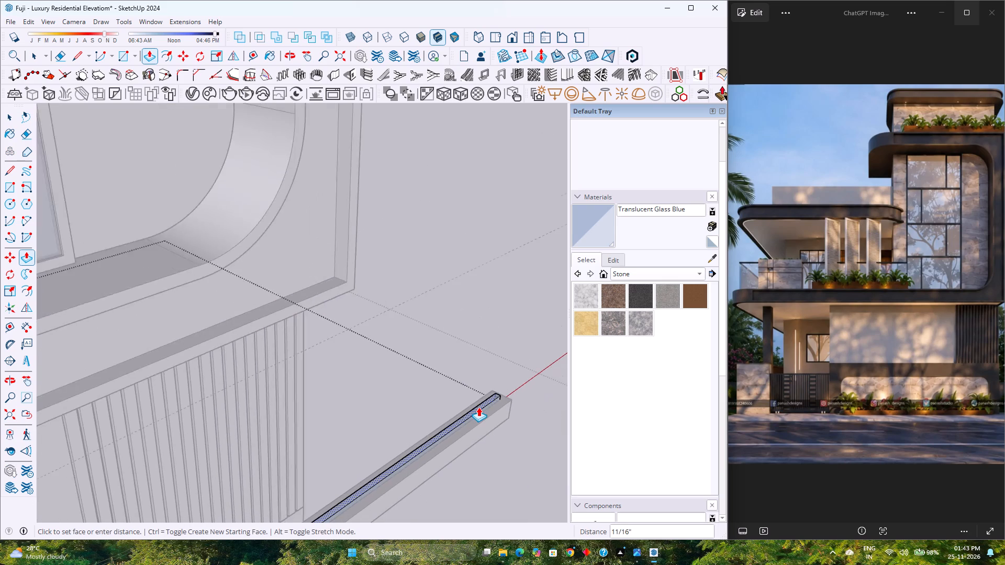
pyautogui.scroll(-14, 478, 407)
pyautogui.scroll(4, 493, 325)
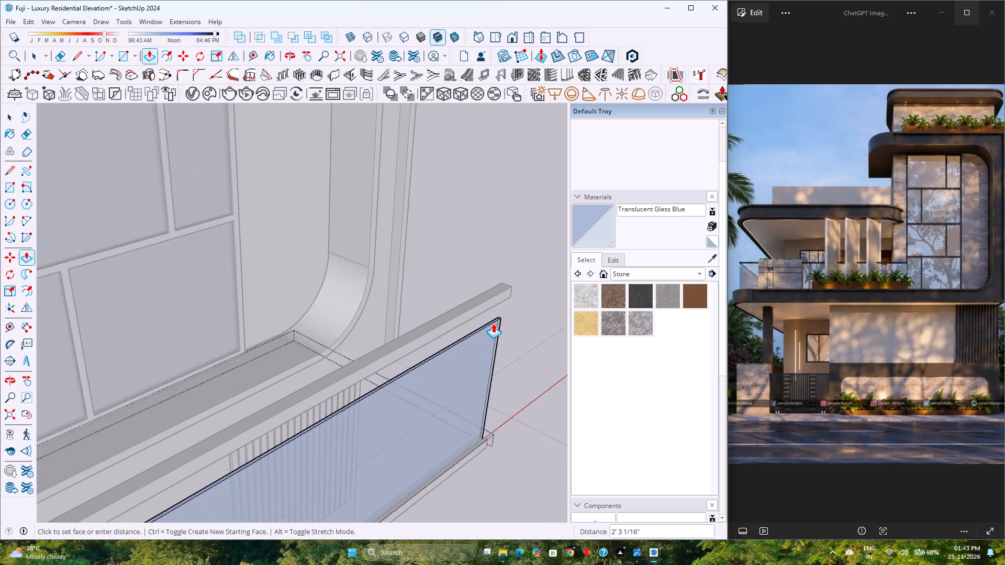
pyautogui.scroll(4, 493, 323)
pyautogui.keyDown('shift'); pyautogui.moveTo(493, 322); pyautogui.dragTo(401, 428, button='middle'); pyautogui.keyUp('shift')
pyautogui.moveTo(392, 430); pyautogui.dragTo(422, 330, button='middle')
pyautogui.keyDown('shift'); pyautogui.moveTo(419, 302); pyautogui.dragTo(405, 313, button='middle'); pyautogui.keyUp('shift')
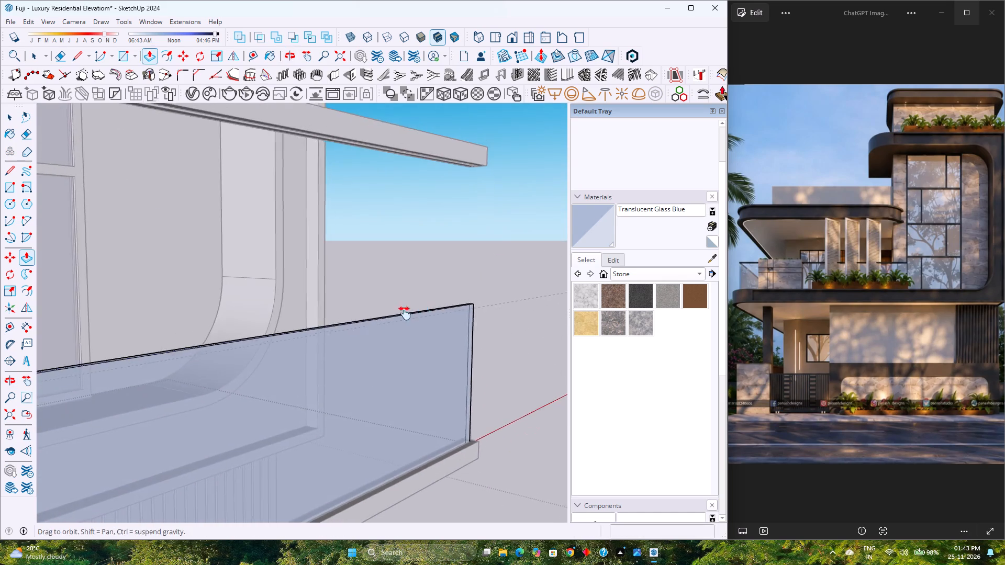
pyautogui.keyDown('shift'); pyautogui.moveTo(405, 313); pyautogui.dragTo(299, 458, button='middle'); pyautogui.keyUp('shift')
pyautogui.moveTo(299, 447); pyautogui.dragTo(411, 337, button='middle')
pyautogui.scroll(3, 276, 338)
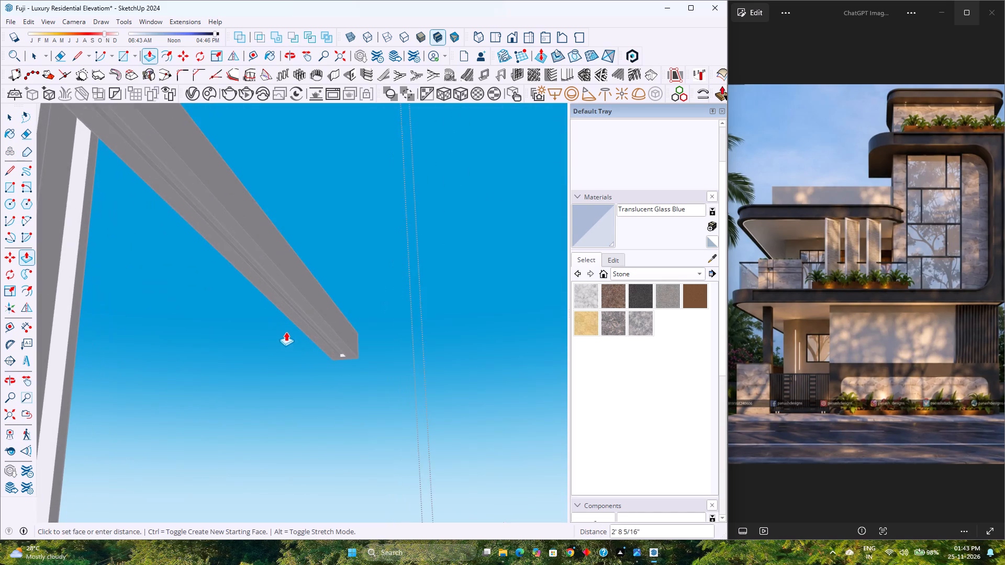
pyautogui.scroll(18, 286, 332)
pyautogui.moveTo(314, 323); pyautogui.dragTo(363, 372, button='middle')
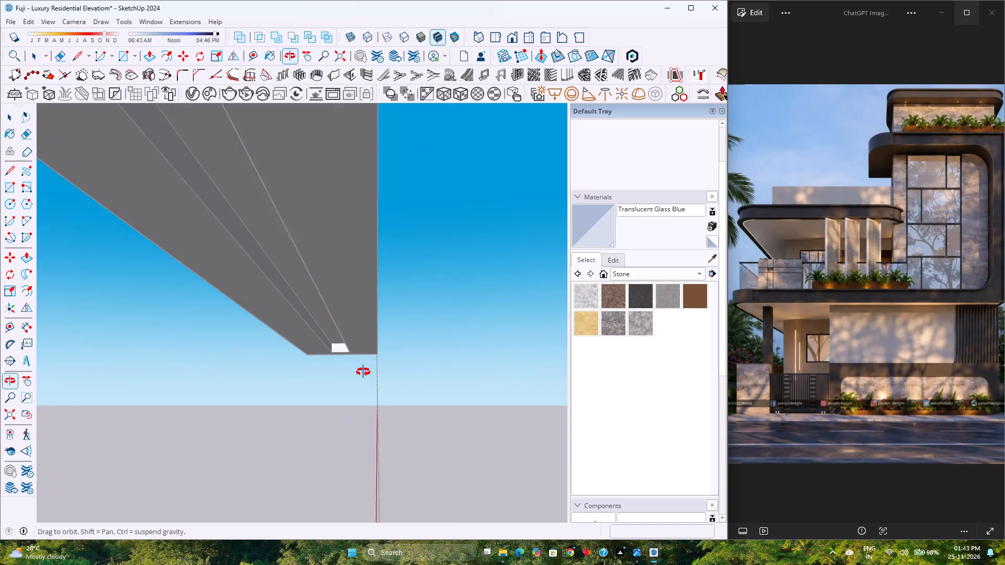
pyautogui.moveTo(363, 372); pyautogui.dragTo(366, 377, button='middle')
pyautogui.scroll(8, 314, 294)
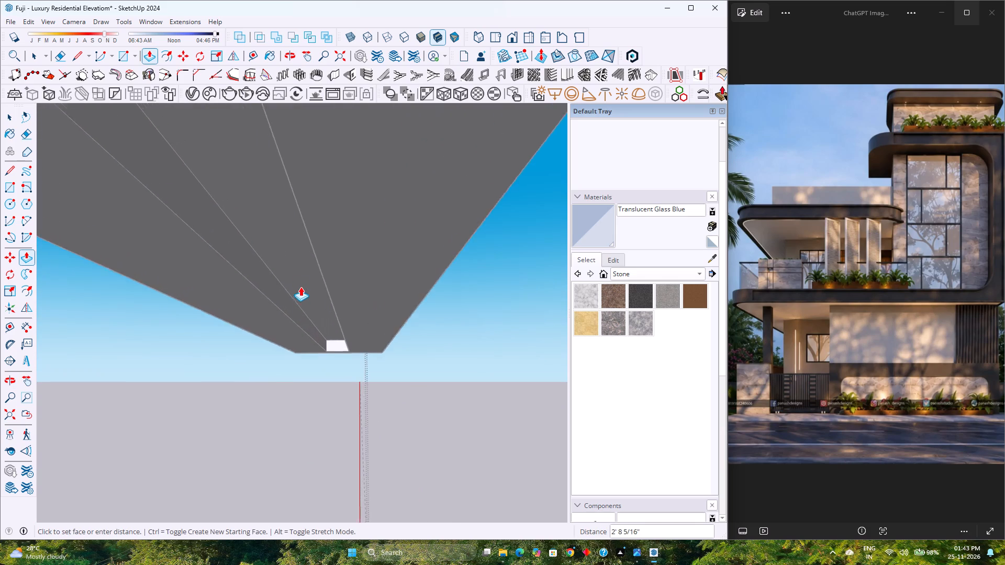
pyautogui.moveTo(300, 287); pyautogui.dragTo(332, 298, button='middle')
pyautogui.click(263, 242)
pyautogui.scroll(-5, 277, 286)
pyautogui.moveTo(296, 291); pyautogui.dragTo(125, 343, button='middle')
pyautogui.middleClick(125, 343)
pyautogui.scroll(-7, 128, 345)
pyautogui.press('space')
pyautogui.scroll(-13, 180, 341)
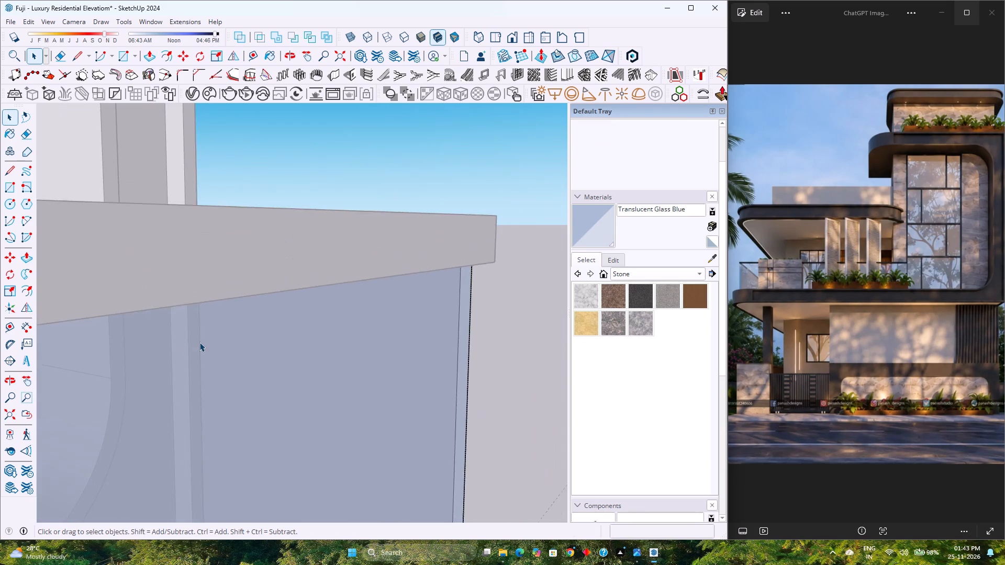
pyautogui.scroll(-20, 199, 342)
pyautogui.scroll(-7, 199, 342)
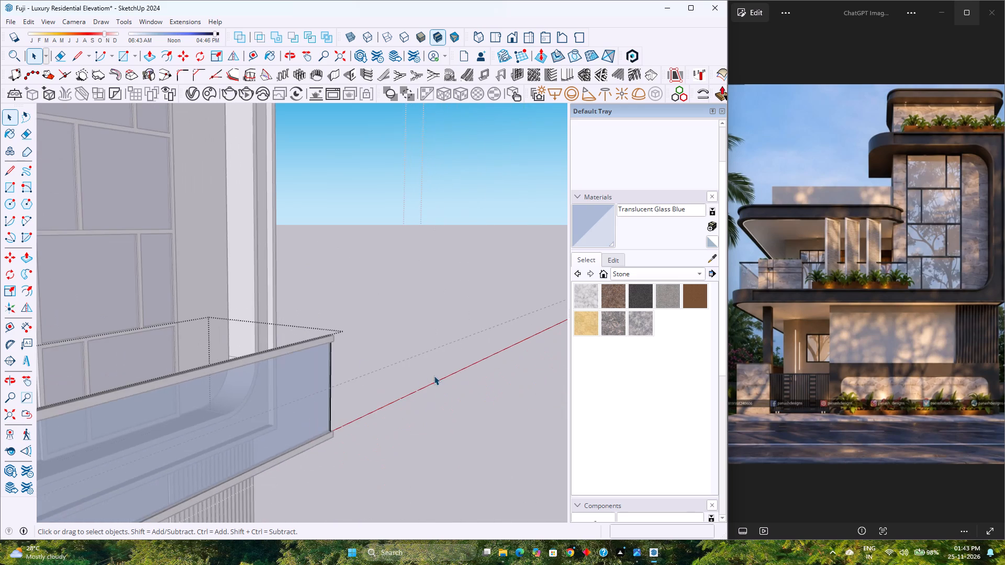
pyautogui.click(434, 376)
# Push the top face of the upper rail down by 1" to make the handrail thinner.
pyautogui.scroll(-15, 434, 376)
pyautogui.moveTo(332, 441); pyautogui.dragTo(359, 481, button='middle')
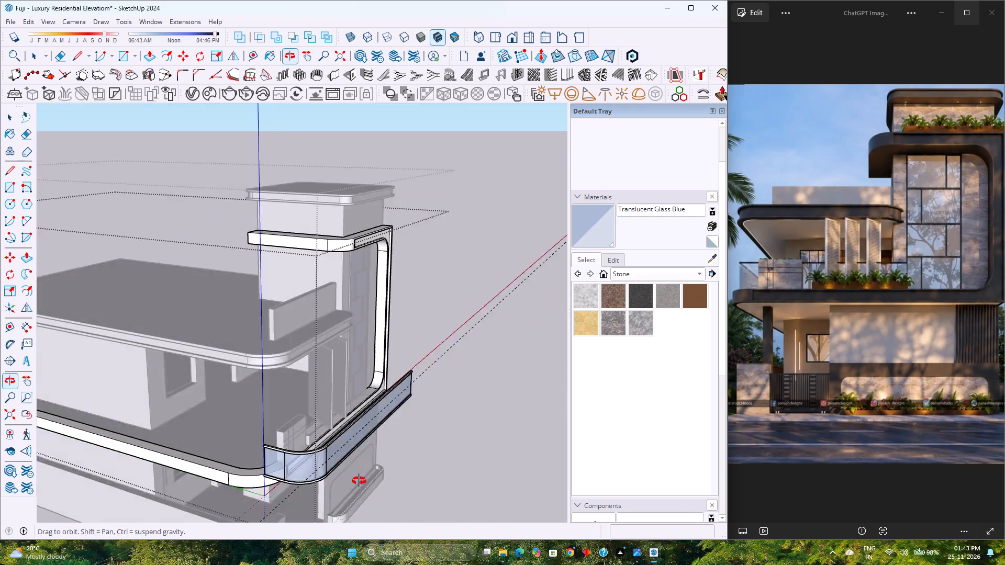
pyautogui.moveTo(359, 481); pyautogui.dragTo(236, 499, button='middle')
pyautogui.scroll(-1, 317, 427)
pyautogui.keyDown('shift'); pyautogui.moveTo(317, 417); pyautogui.dragTo(471, 474, button='middle'); pyautogui.keyUp('shift')
pyautogui.moveTo(463, 474); pyautogui.dragTo(191, 471, button='middle')
pyautogui.middleClick(191, 471)
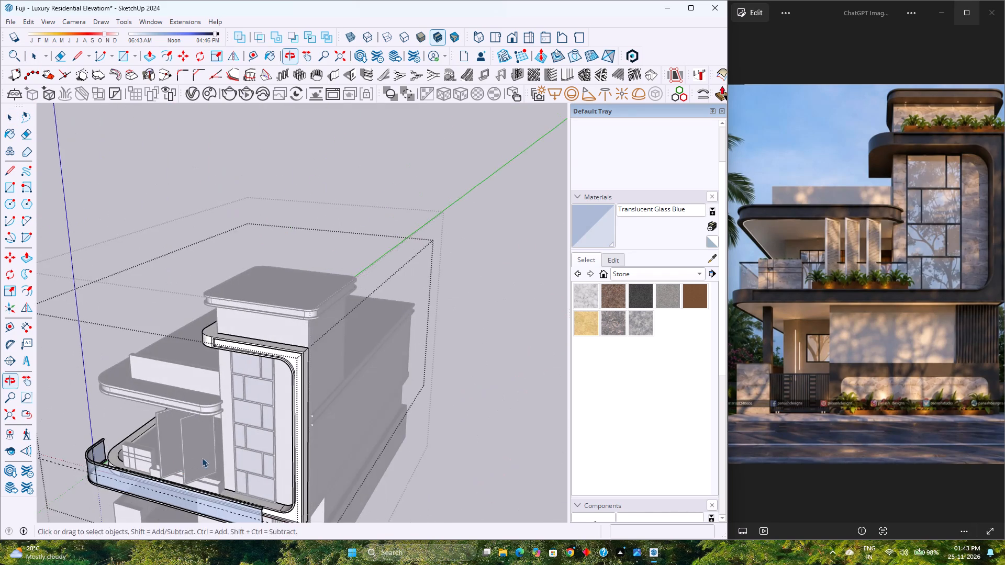
pyautogui.keyDown('shift'); pyautogui.moveTo(230, 496); pyautogui.dragTo(292, 424, button='middle'); pyautogui.keyUp('shift')
pyautogui.moveTo(321, 420); pyautogui.dragTo(208, 425, button='middle')
pyautogui.scroll(11, 194, 430)
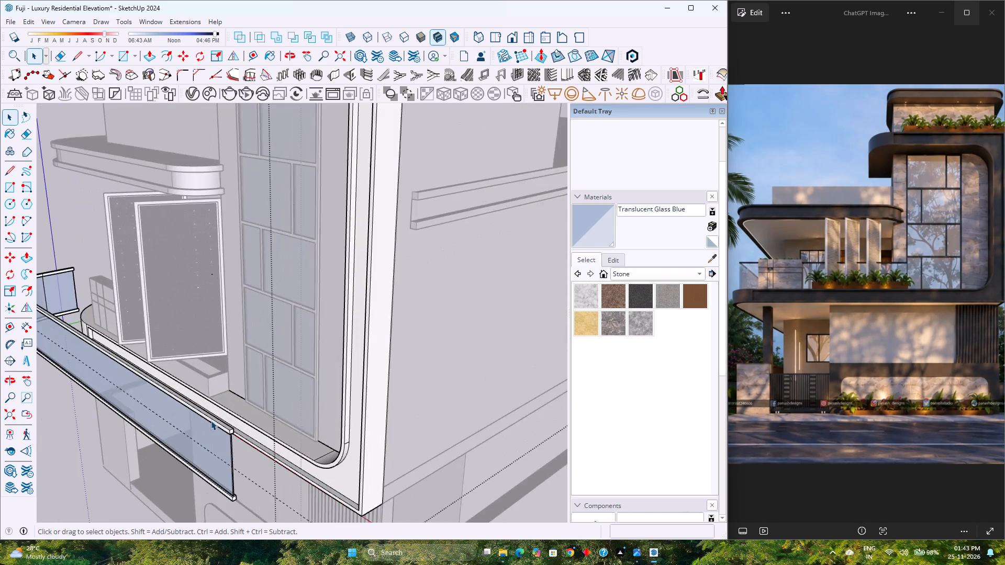
pyautogui.scroll(13, 211, 421)
pyautogui.moveTo(229, 438); pyautogui.dragTo(206, 352, button='middle')
pyautogui.scroll(2, 269, 406)
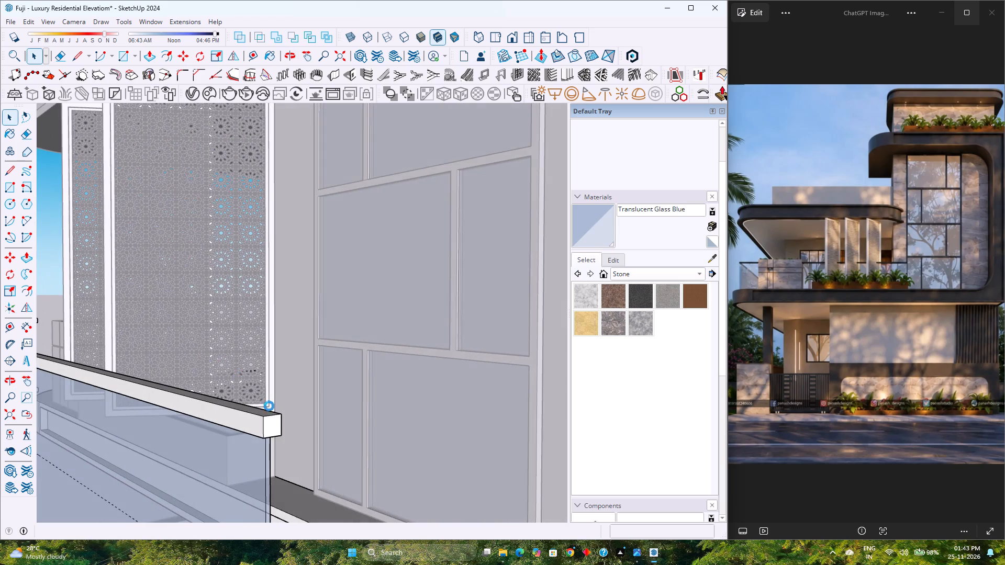
pyautogui.scroll(10, 269, 406)
pyautogui.scroll(-3, 269, 417)
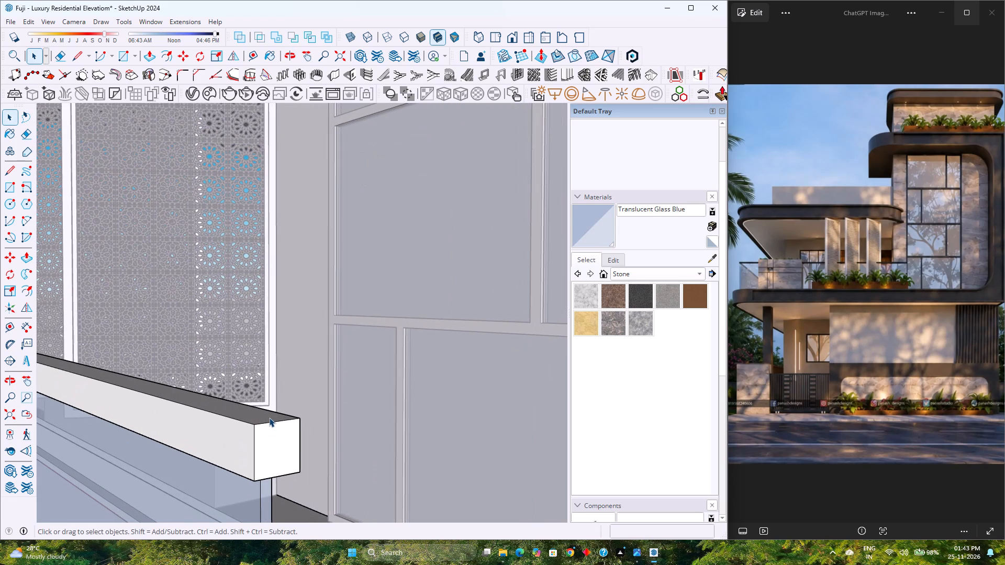
pyautogui.click(237, 410)
pyautogui.scroll(3, 237, 410)
pyautogui.click(239, 414)
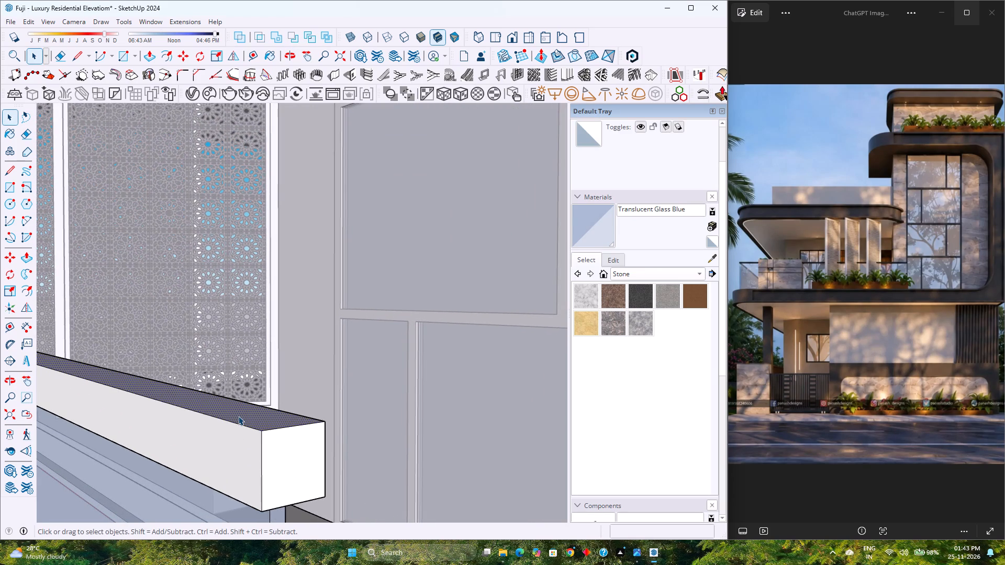
pyautogui.press('p')
pyautogui.click(239, 416)
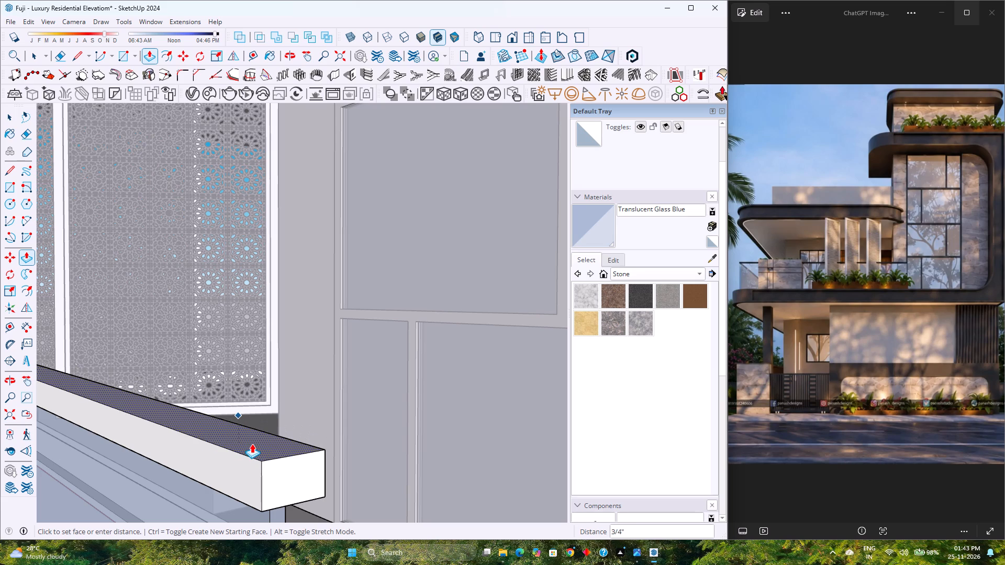
pyautogui.press('1')
pyautogui.press('Return')
# Draw a two-point arc bulging upward between the 2" wide top corners of the upper rail's end face, with a radius of about 1 5/16".
pyautogui.scroll(-3, 252, 444)
pyautogui.moveTo(251, 444); pyautogui.dragTo(232, 440, button='middle')
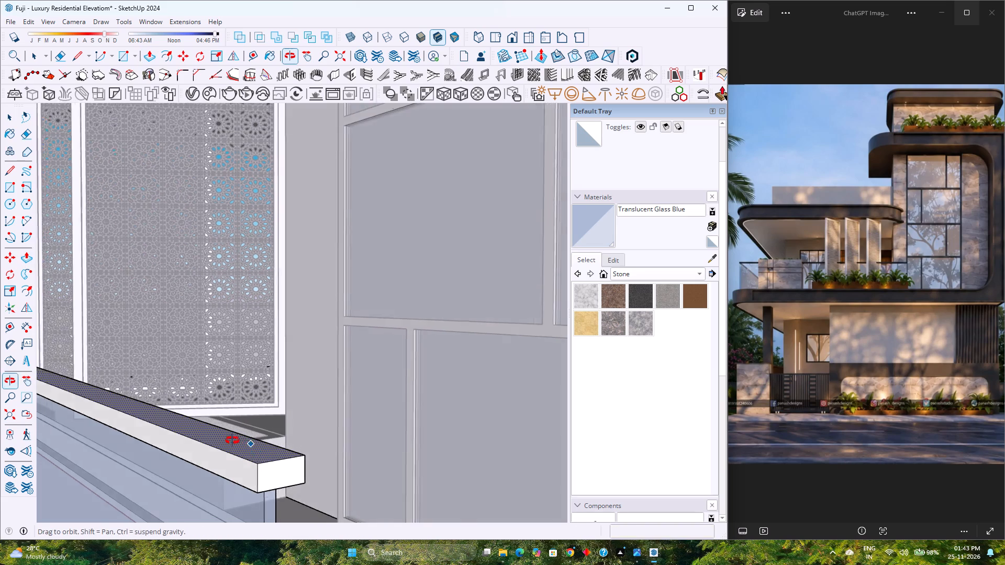
pyautogui.moveTo(232, 440); pyautogui.dragTo(167, 425, button='middle')
pyautogui.middleClick(167, 425)
pyautogui.press('a')
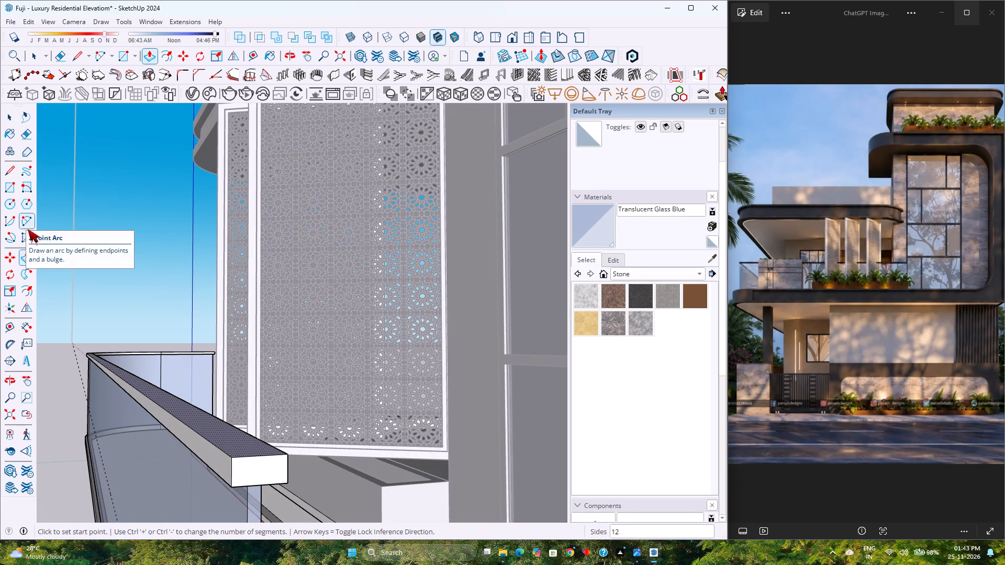
pyautogui.click(237, 457)
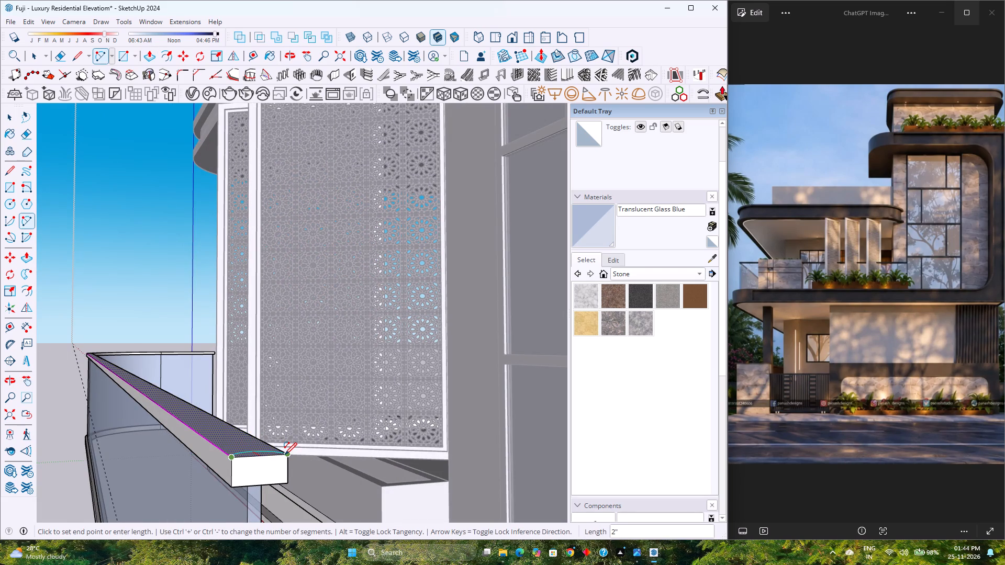
pyautogui.click(285, 455)
pyautogui.press('Up')
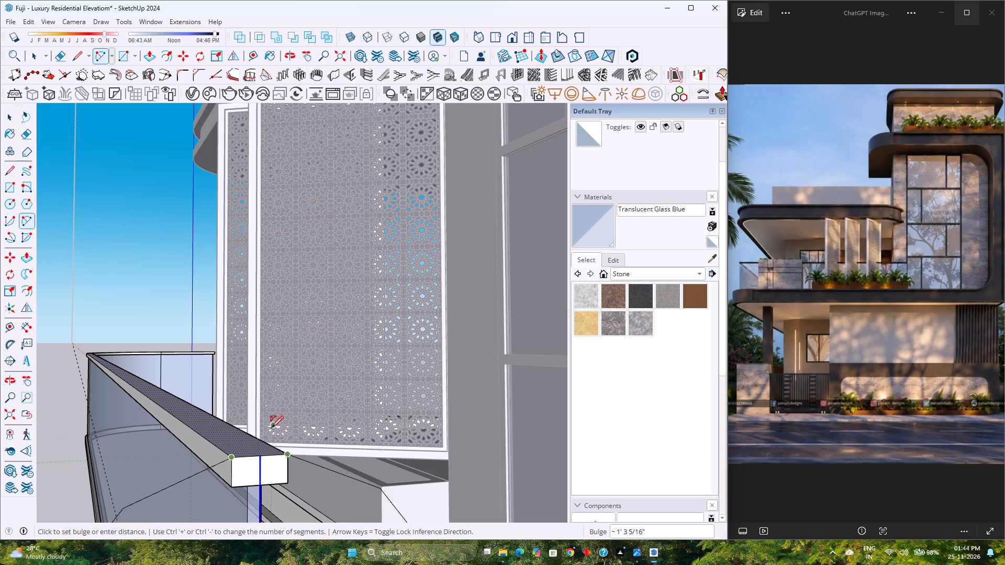
pyautogui.scroll(-9, 263, 410)
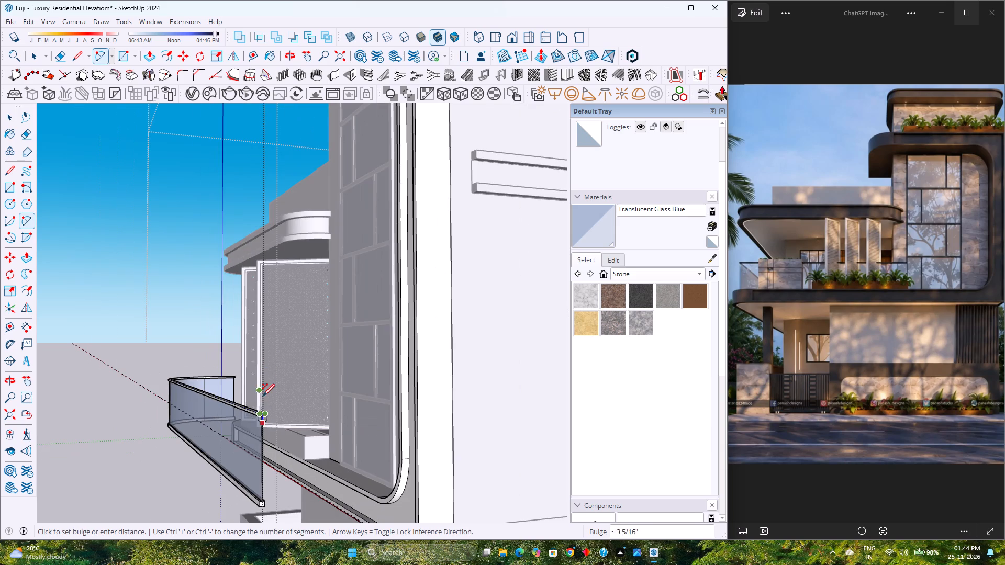
pyautogui.scroll(6, 263, 396)
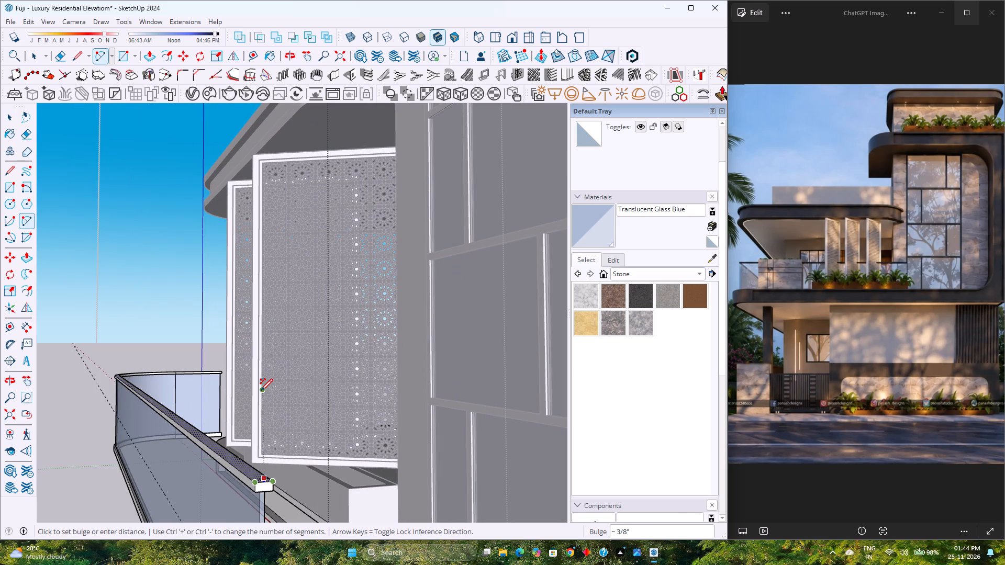
pyautogui.click(261, 384)
# Set the radius of the arc on the upper rail's end to 1".
pyautogui.scroll(6, 262, 465)
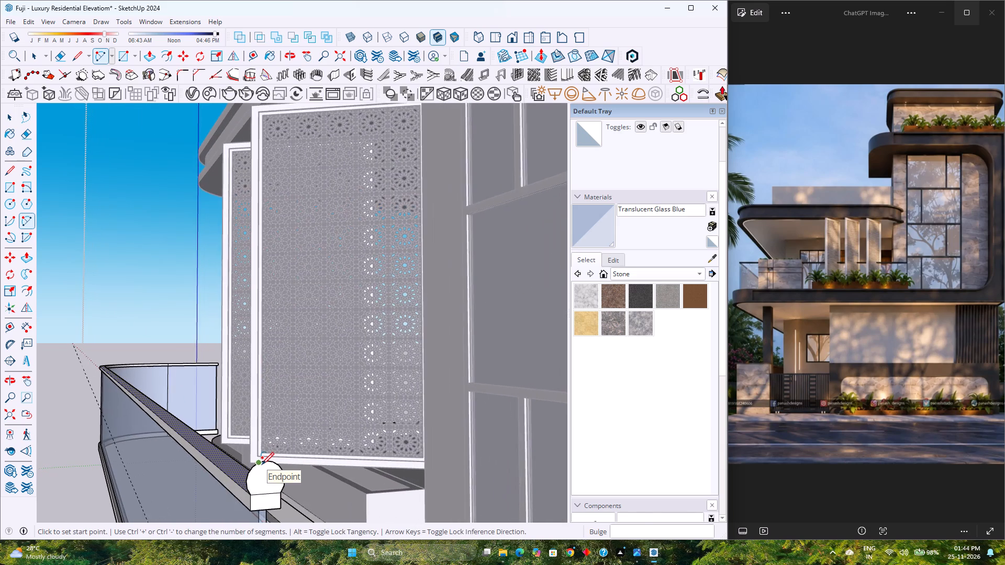
pyautogui.scroll(1, 262, 465)
pyautogui.press('space')
pyautogui.click(262, 461)
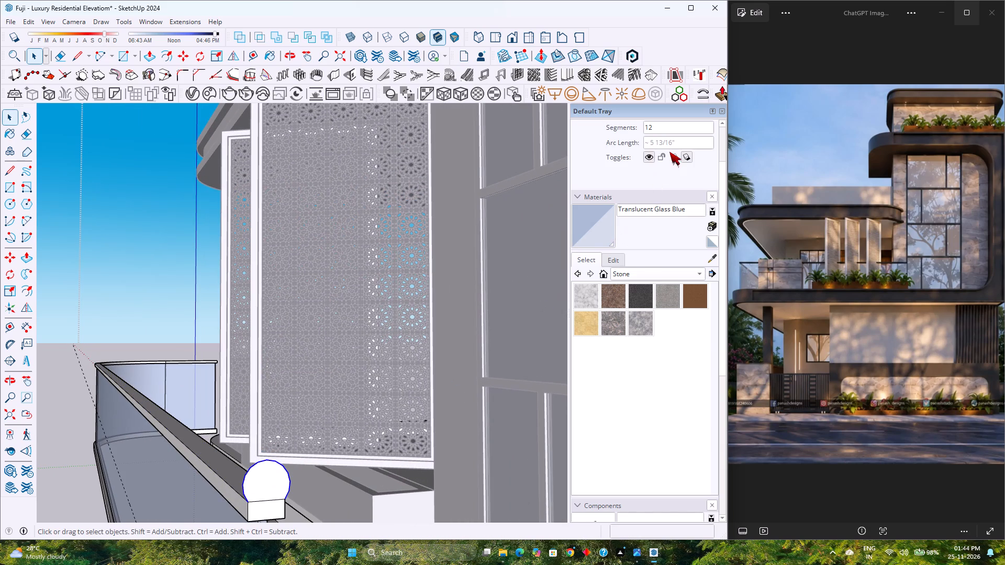
pyautogui.scroll(3, 669, 152)
pyautogui.moveTo(684, 179); pyautogui.dragTo(640, 187)
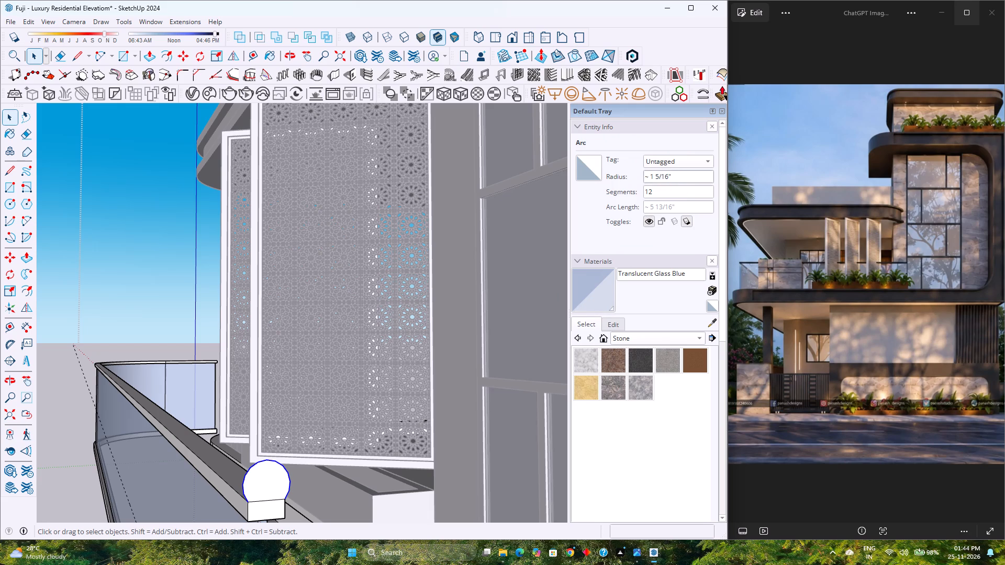
pyautogui.moveTo(678, 176); pyautogui.dragTo(647, 179)
pyautogui.press('1')
pyautogui.press('Return')
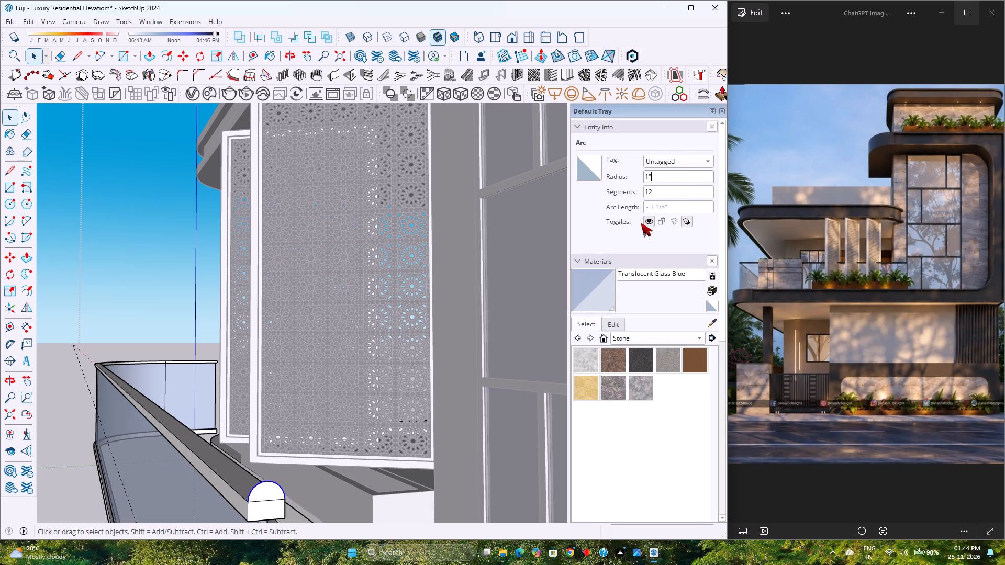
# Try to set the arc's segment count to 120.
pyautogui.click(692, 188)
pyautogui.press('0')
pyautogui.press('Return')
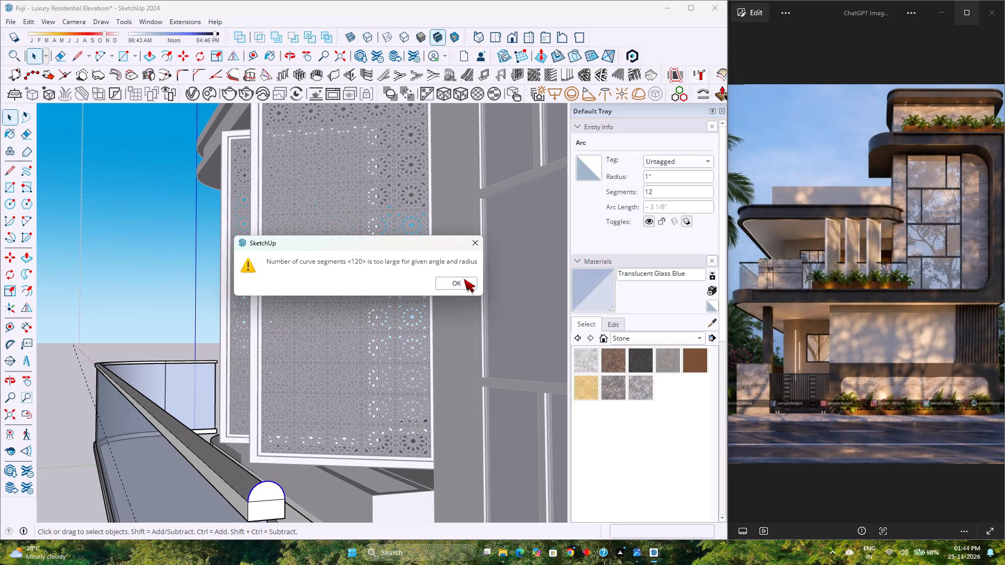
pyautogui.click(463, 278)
# Set the arc's segment count to 40.
pyautogui.doubleClick(670, 192)
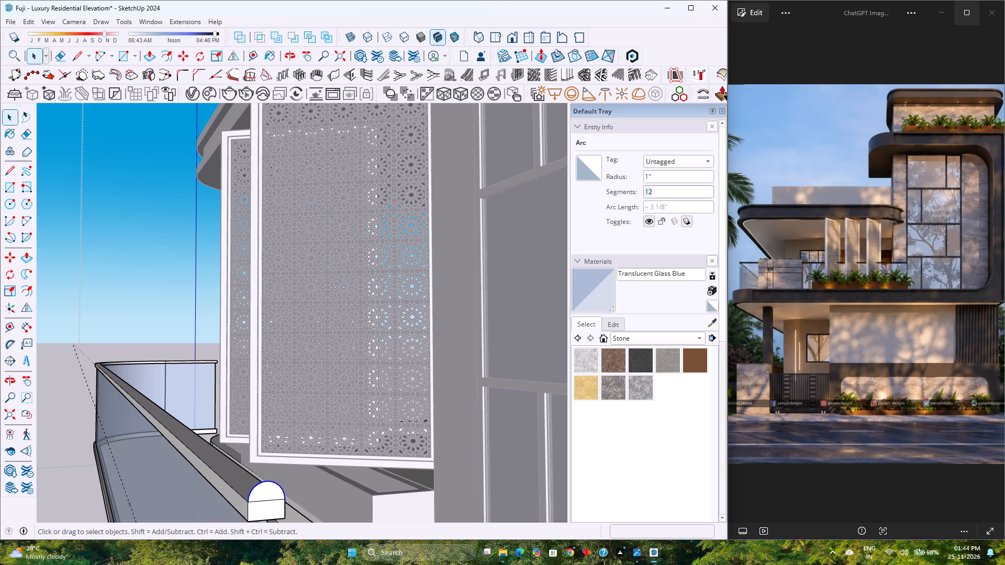
pyautogui.write('40')
pyautogui.press('Return')
# Sweep the half-round end profile along the upper rail's continuous outer top edge, including the curved corner, using Follow Me with only edges as path.
pyautogui.click(240, 495)
pyautogui.scroll(-4, 241, 495)
pyautogui.moveTo(195, 472); pyautogui.dragTo(208, 477, button='middle')
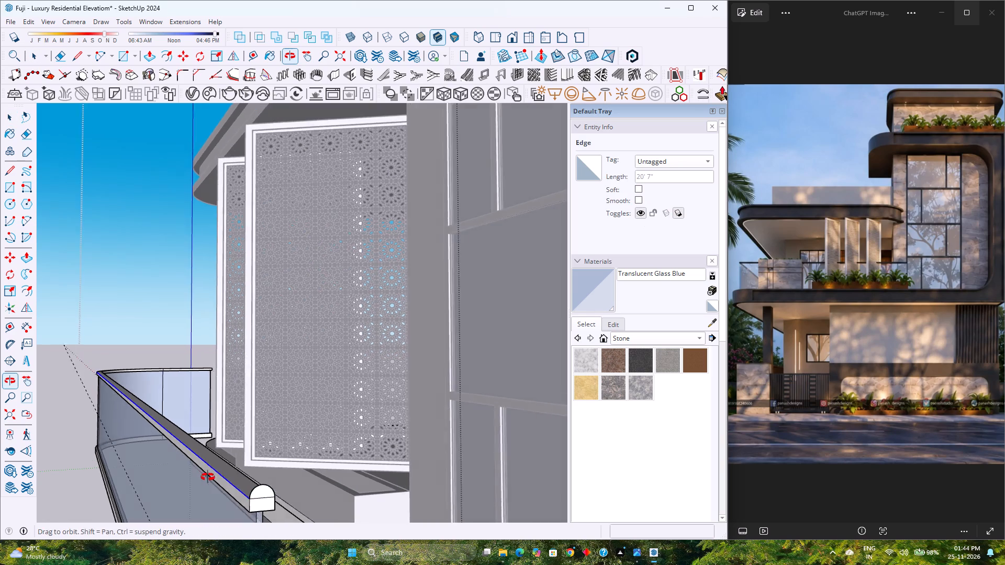
pyautogui.moveTo(208, 477); pyautogui.dragTo(360, 508, button='middle')
pyautogui.scroll(-11, 370, 484)
pyautogui.keyDown('shift'); pyautogui.moveTo(260, 460); pyautogui.dragTo(396, 472, button='middle'); pyautogui.keyUp('shift')
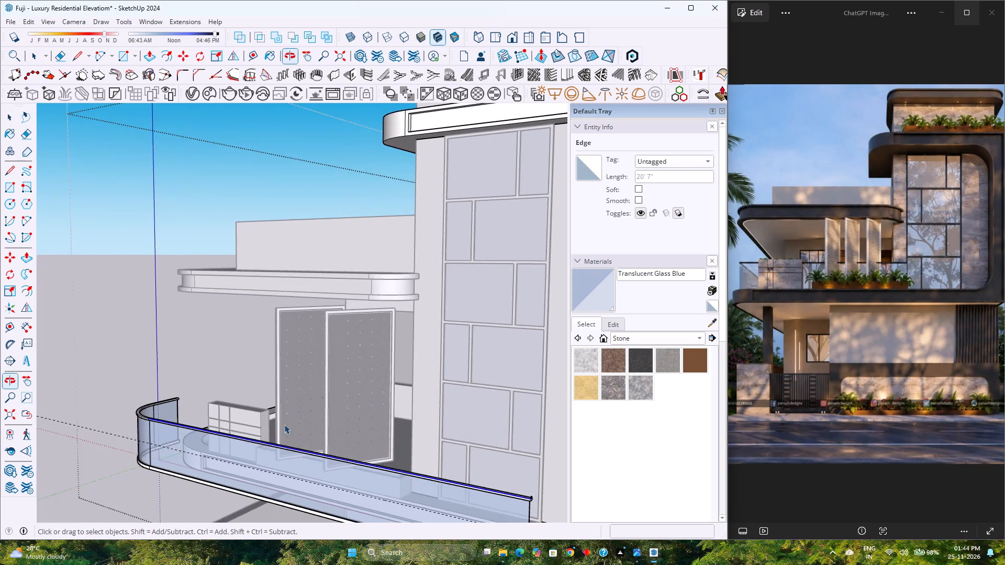
pyautogui.scroll(11, 93, 386)
pyautogui.keyDown('ctrl'); pyautogui.click(180, 419); pyautogui.keyUp('ctrl')
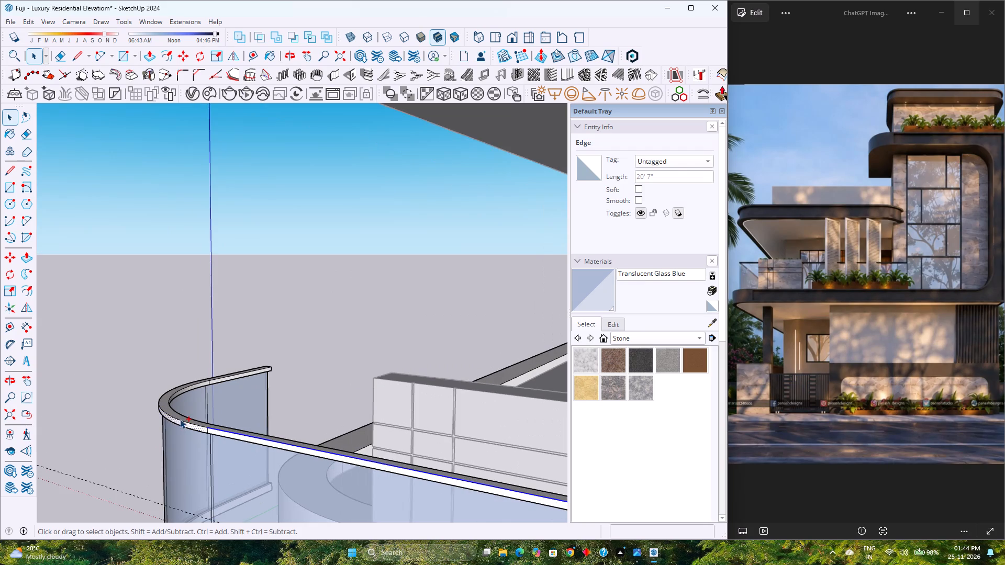
pyautogui.moveTo(169, 421); pyautogui.dragTo(217, 456, button='middle')
pyautogui.scroll(7, 217, 431)
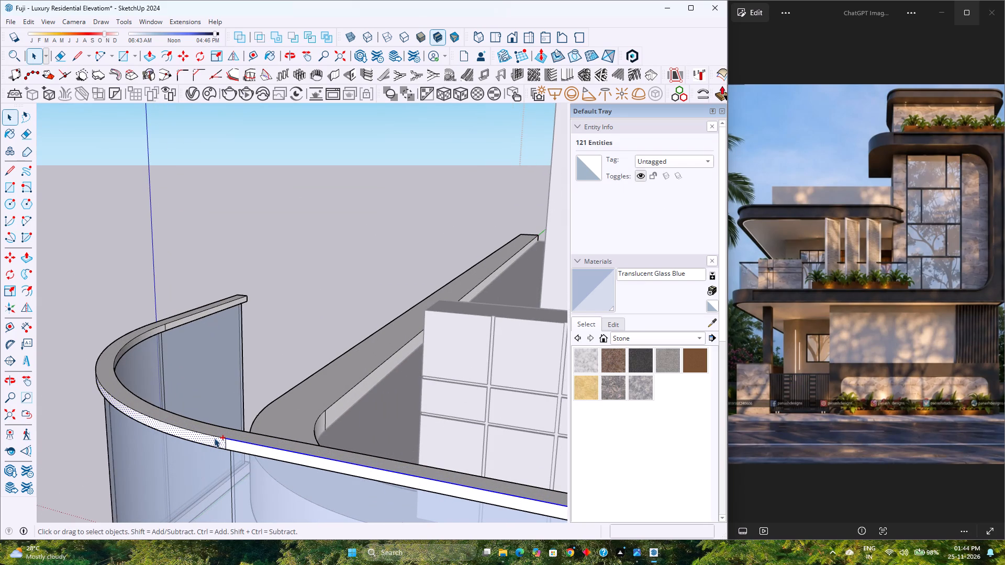
pyautogui.keyDown('ctrl'); pyautogui.click(214, 436); pyautogui.keyUp('ctrl')
pyautogui.moveTo(192, 436); pyautogui.dragTo(411, 455, button='middle')
pyautogui.scroll(-5, 409, 439)
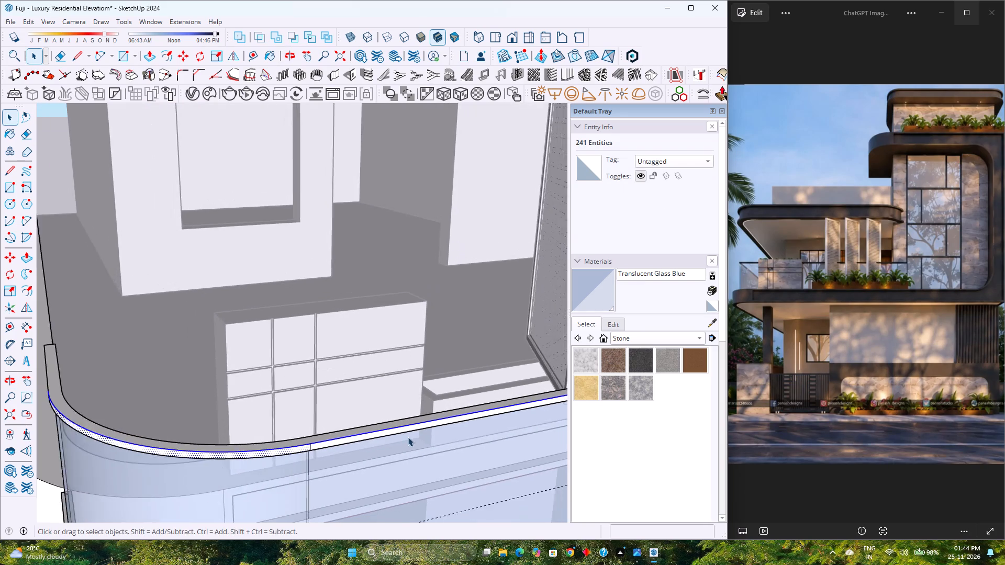
pyautogui.scroll(-2, 408, 437)
pyautogui.scroll(4, 95, 380)
pyautogui.keyDown('ctrl'); pyautogui.click(166, 411); pyautogui.keyUp('ctrl')
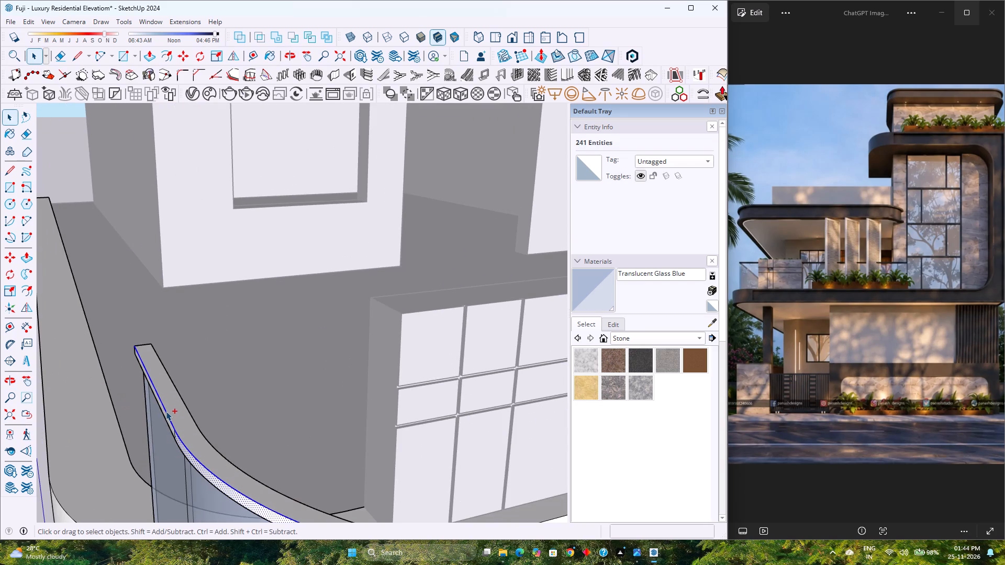
pyautogui.scroll(-11, 165, 410)
pyautogui.scroll(6, 209, 435)
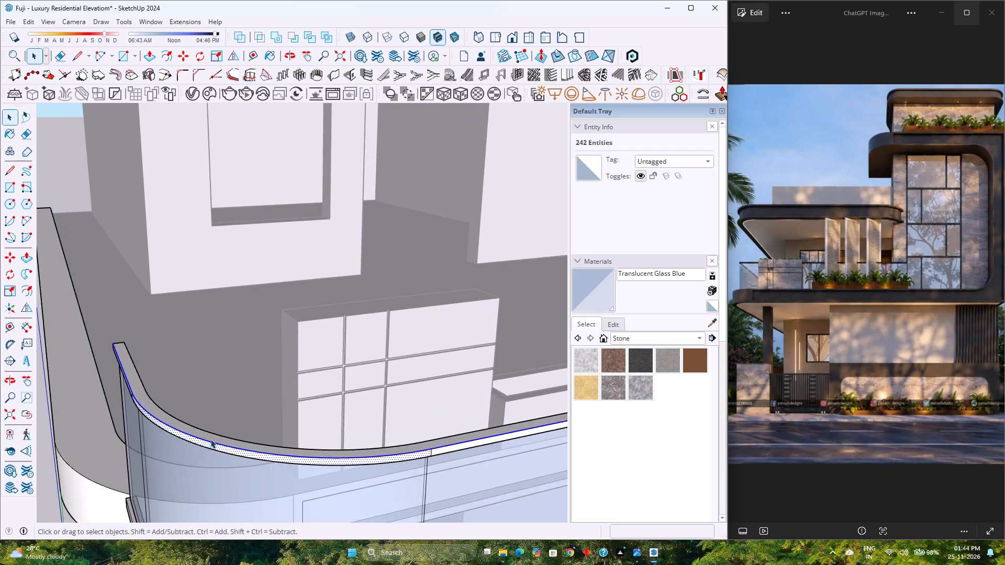
pyautogui.scroll(3, 210, 439)
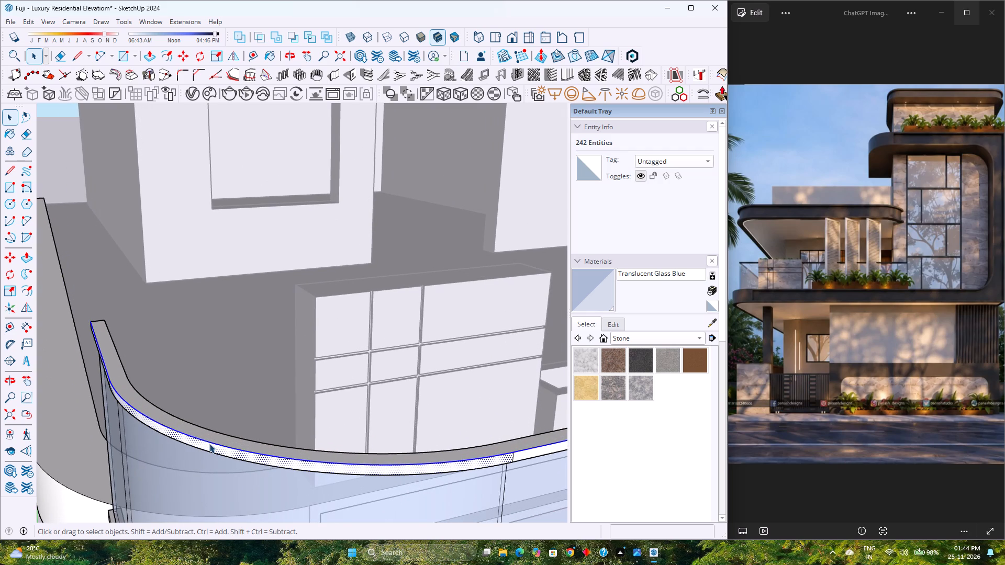
pyautogui.rightClick(209, 444)
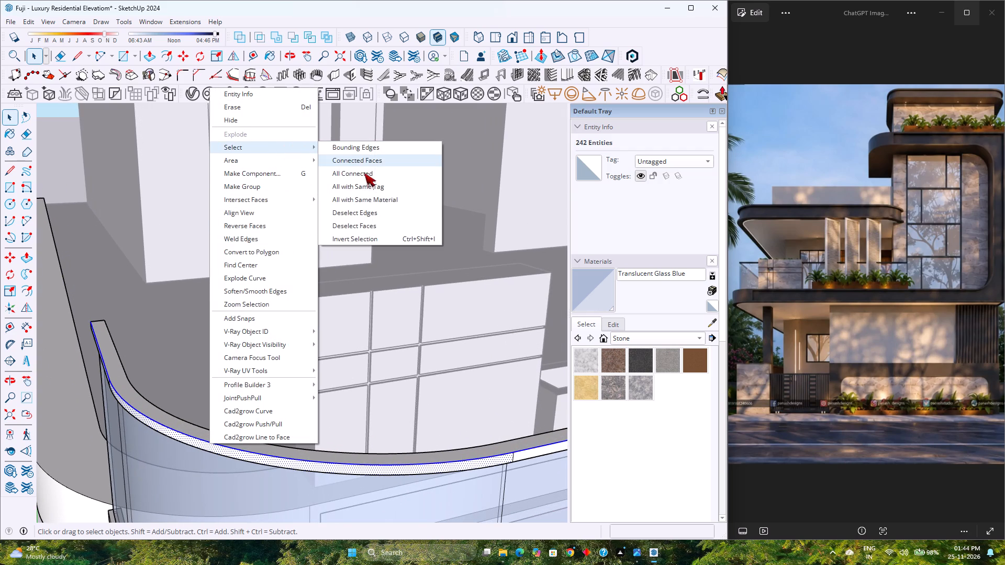
pyautogui.click(373, 224)
pyautogui.scroll(-6, 284, 338)
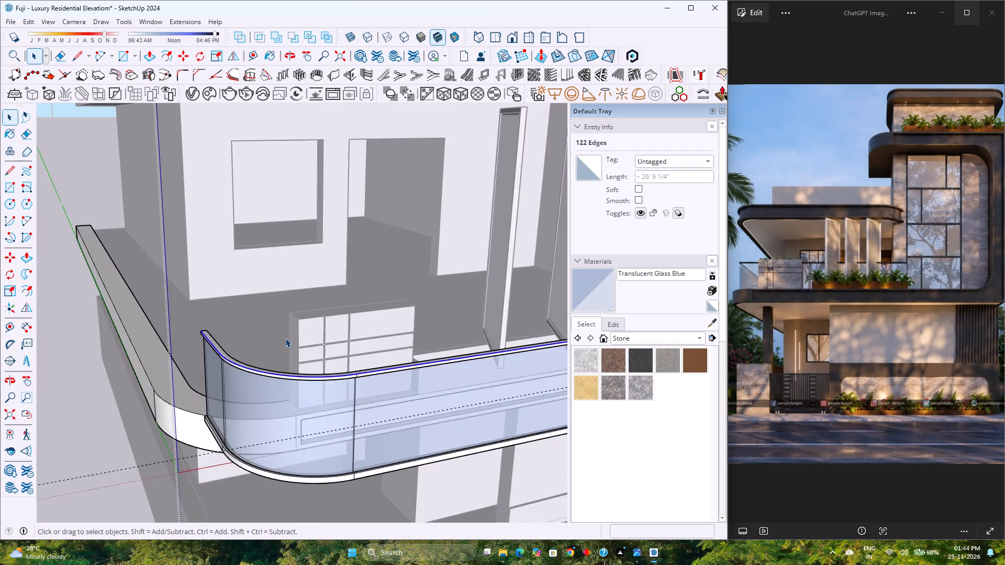
pyautogui.scroll(-4, 285, 338)
pyautogui.moveTo(318, 348); pyautogui.dragTo(109, 356, button='middle')
pyautogui.scroll(8, 99, 355)
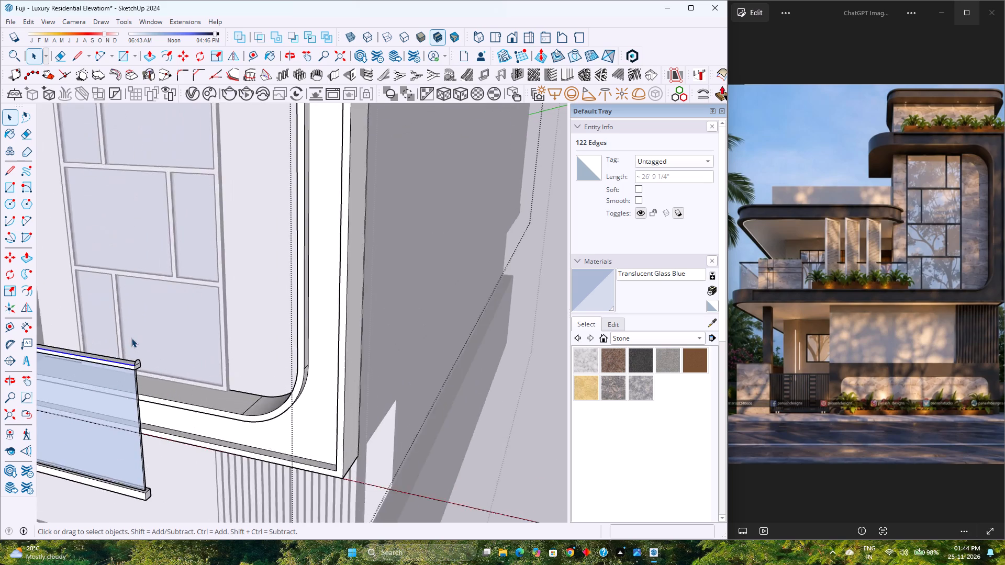
pyautogui.scroll(5, 131, 338)
pyautogui.scroll(8, 136, 423)
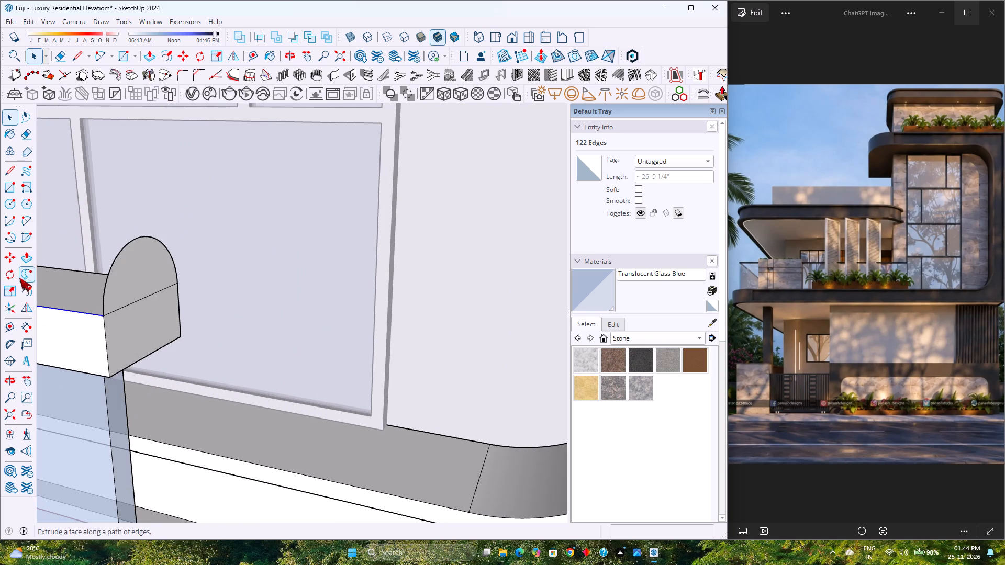
pyautogui.click(25, 275)
pyautogui.click(133, 287)
pyautogui.scroll(-5, 243, 327)
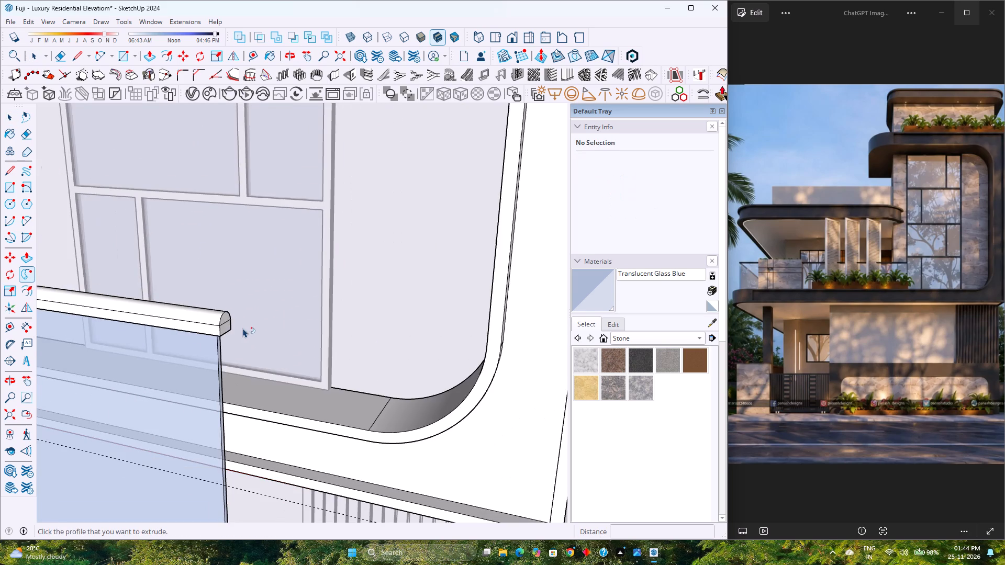
# Erase the dividing line between the rounded cap and the rectangular rail on both end faces of the handrail.
pyautogui.scroll(9, 211, 317)
pyautogui.press('e')
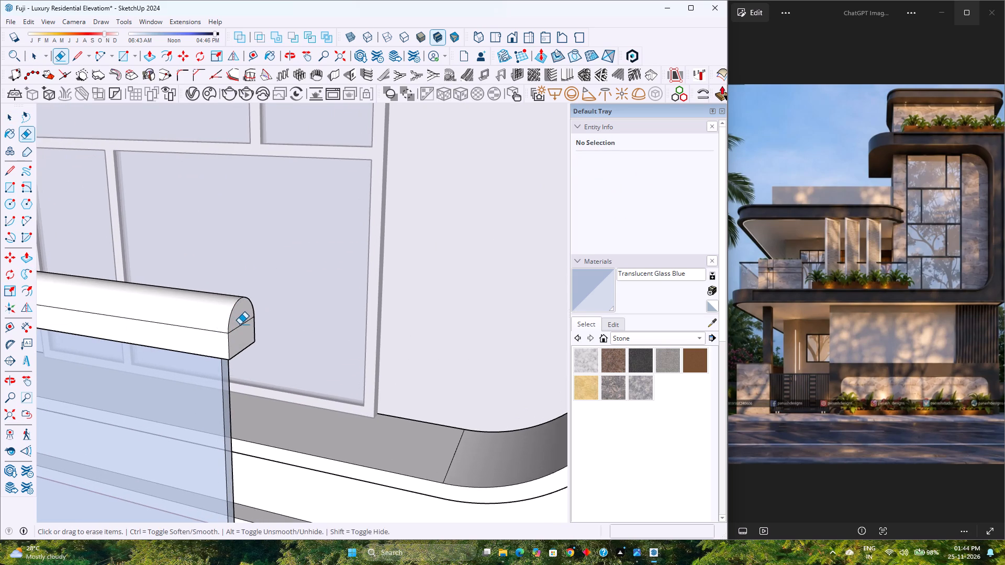
pyautogui.click(240, 324)
pyautogui.scroll(-19, 260, 345)
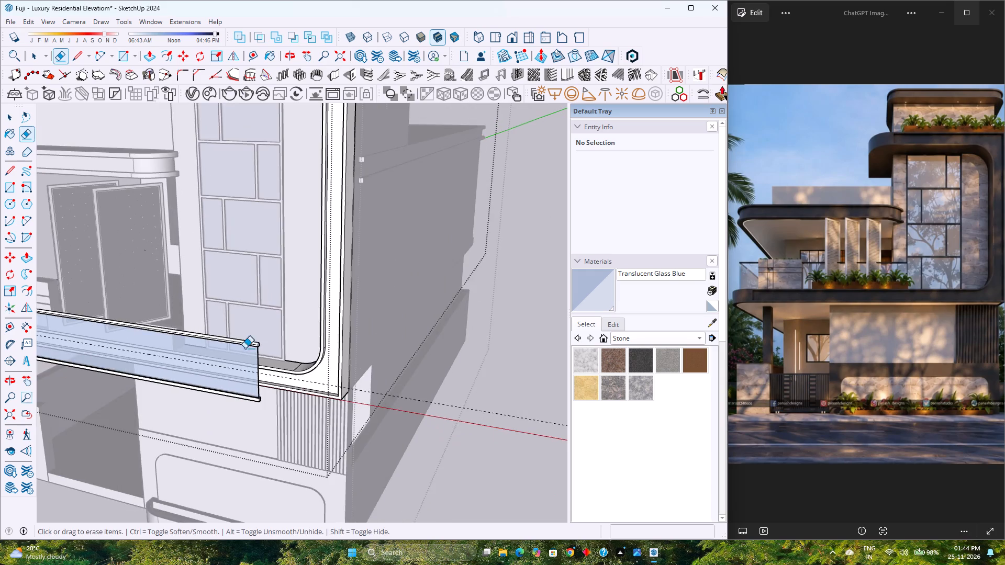
pyautogui.moveTo(188, 357); pyautogui.dragTo(382, 346, button='middle')
pyautogui.middleClick(382, 346)
pyautogui.scroll(-8, 409, 329)
pyautogui.moveTo(169, 364); pyautogui.dragTo(434, 364, button='middle')
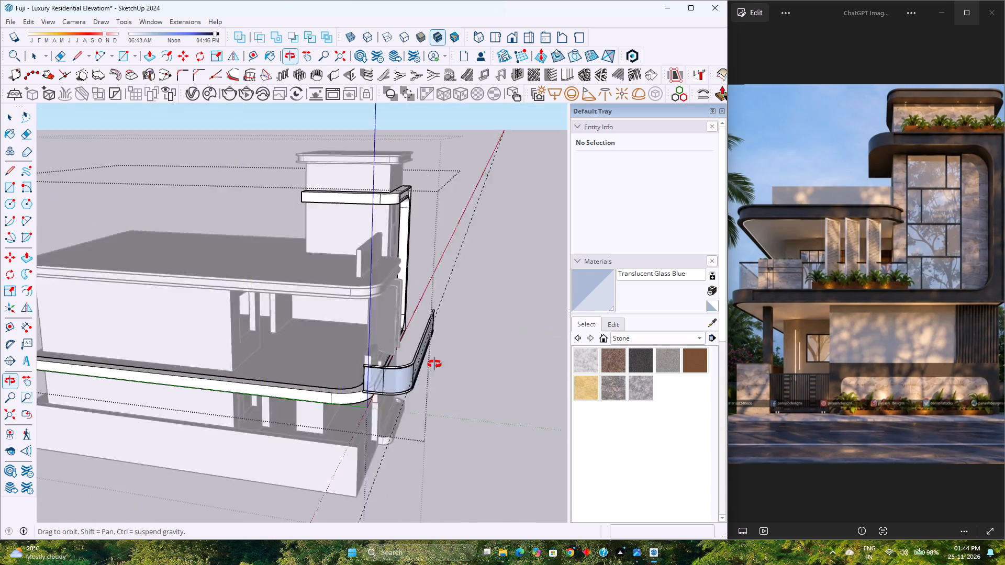
pyautogui.moveTo(434, 364); pyautogui.dragTo(579, 356, button='middle')
pyautogui.middleClick(579, 356)
pyautogui.scroll(20, 468, 331)
pyautogui.scroll(4, 468, 331)
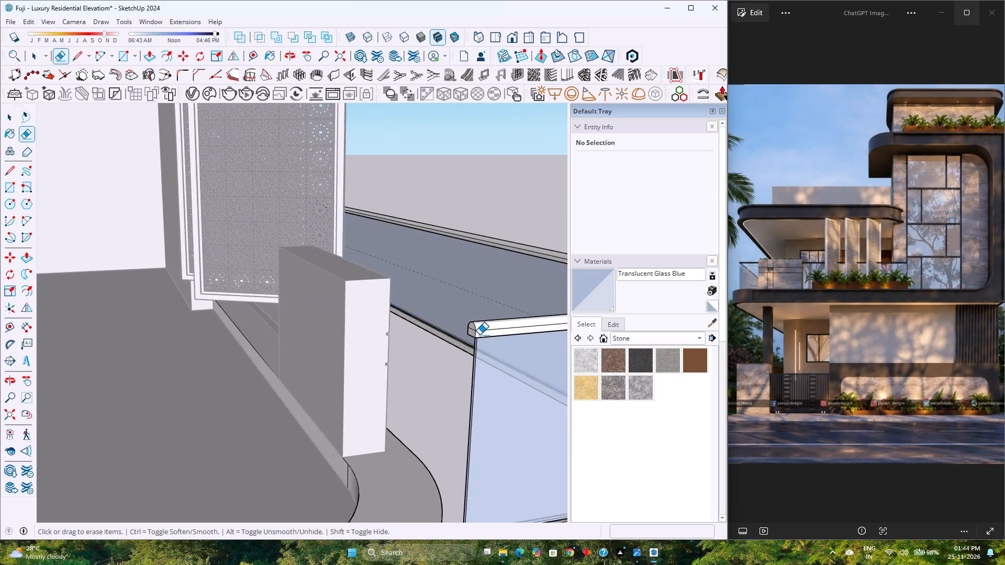
pyautogui.scroll(12, 479, 335)
pyautogui.click(461, 321)
pyautogui.scroll(-5, 380, 341)
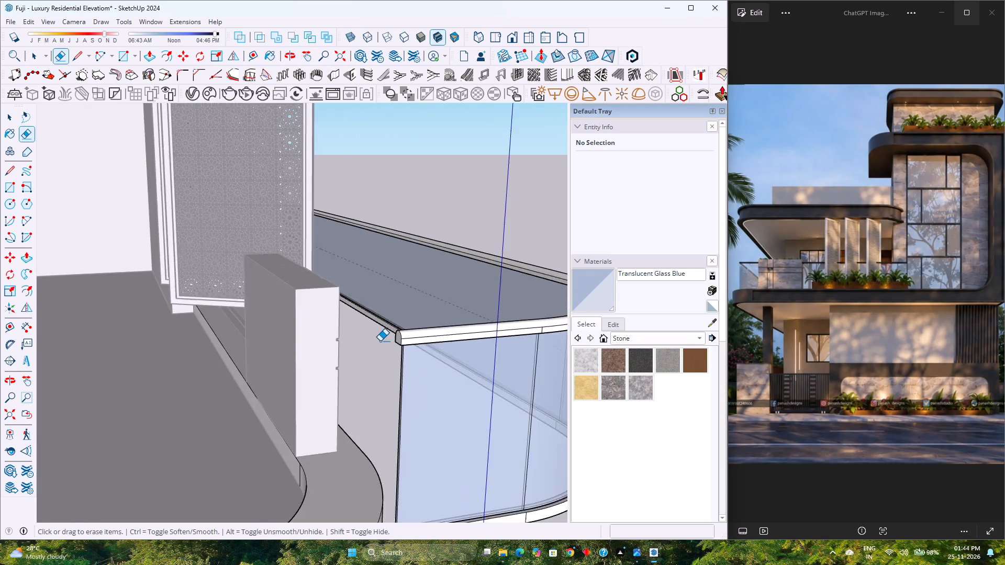
pyautogui.scroll(-1, 380, 341)
pyautogui.press('space')
# Delete the dashed guide line running along the front of the balcony railing.
pyautogui.scroll(-2, 380, 343)
pyautogui.keyDown('shift'); pyautogui.moveTo(412, 334); pyautogui.dragTo(311, 361, button='middle'); pyautogui.keyUp('shift')
pyautogui.scroll(-4, 318, 358)
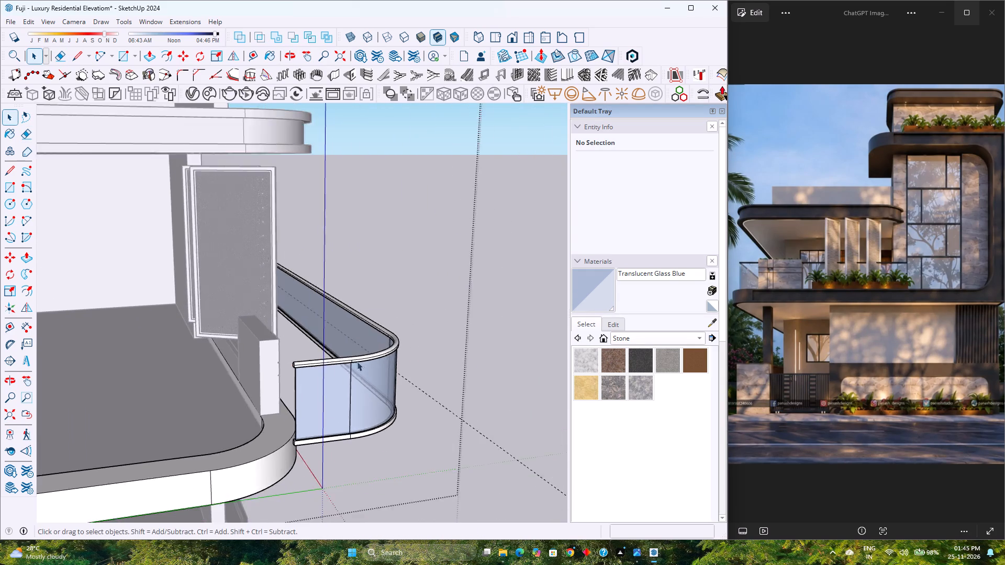
pyautogui.click(473, 359)
pyautogui.moveTo(472, 359); pyautogui.dragTo(393, 363, button='middle')
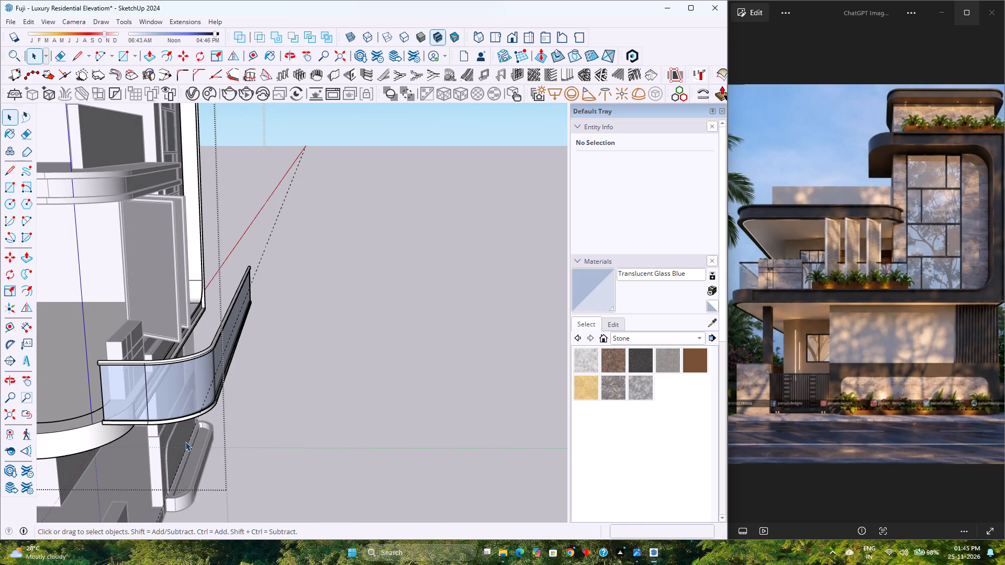
pyautogui.click(188, 444)
pyautogui.doubleClick(188, 444)
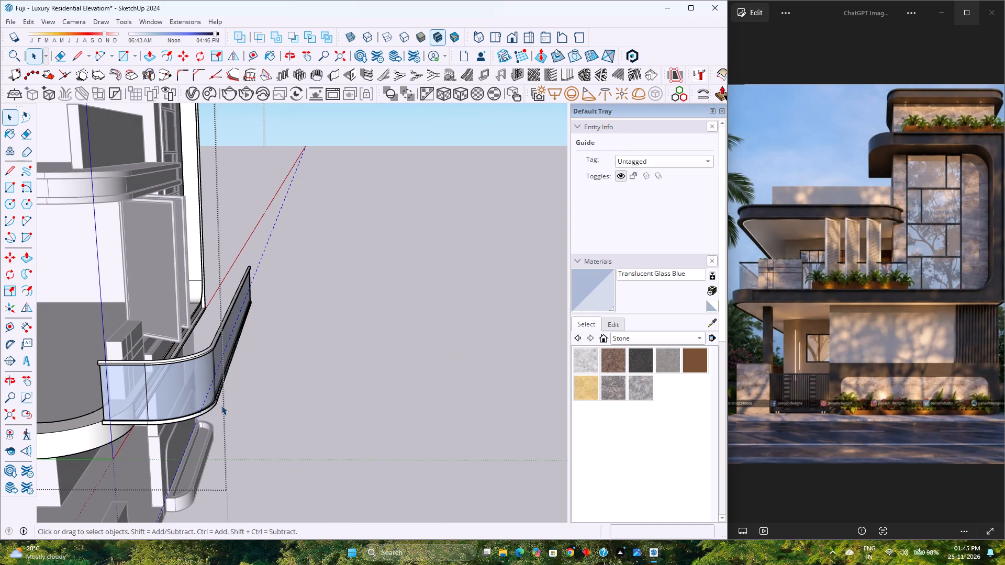
pyautogui.press('Delete')
# Combine the curved glass panel, the rounded upper handrail and the lower rail into one group.
pyautogui.scroll(-3, 243, 389)
pyautogui.click(193, 388)
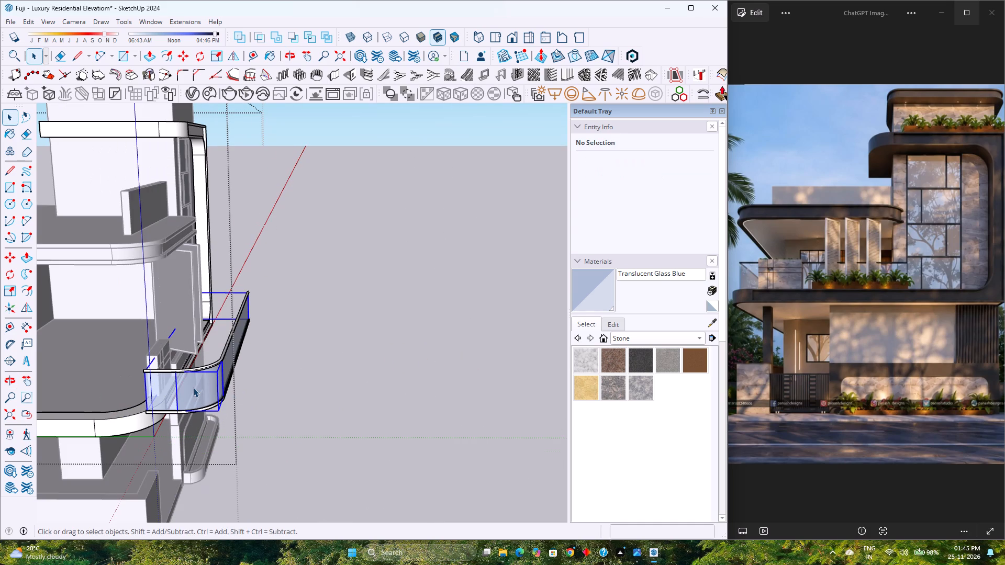
pyautogui.scroll(7, 201, 380)
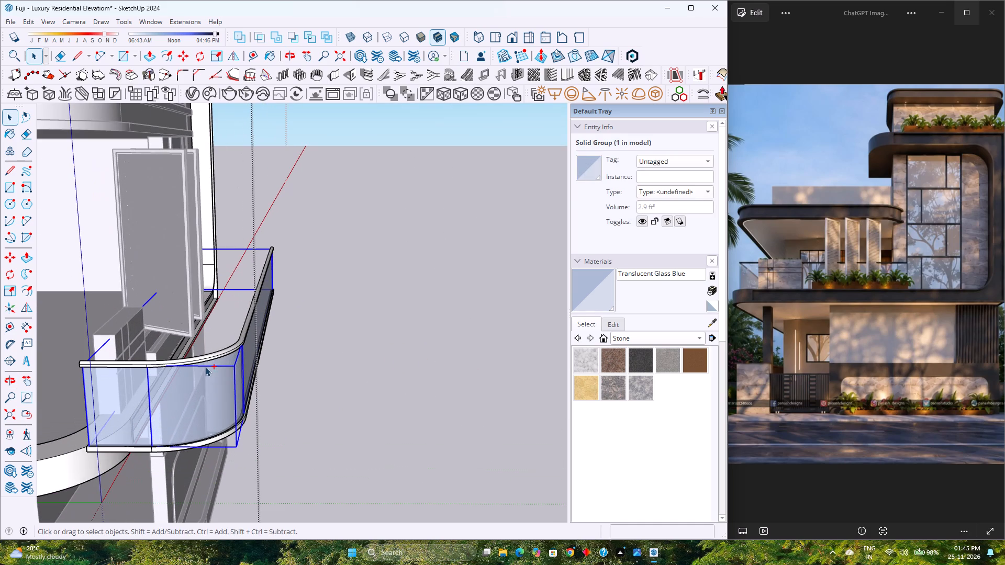
pyautogui.keyDown('ctrl'); pyautogui.tripleClick(205, 356); pyautogui.keyUp('ctrl')
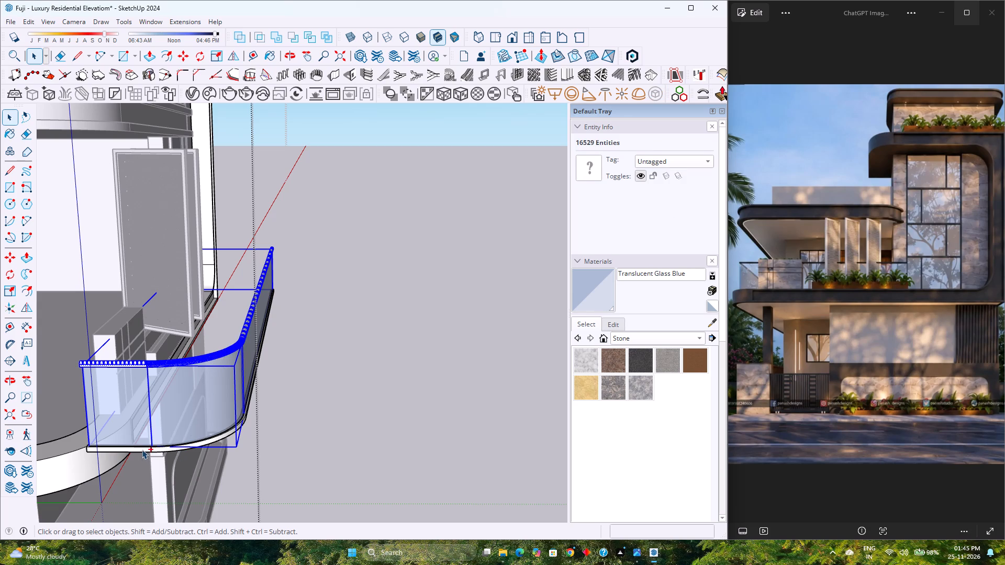
pyautogui.keyDown('ctrl'); pyautogui.tripleClick(142, 449); pyautogui.keyUp('ctrl')
pyautogui.keyDown('ctrl'); pyautogui.click(142, 448); pyautogui.keyUp('ctrl')
pyautogui.rightClick(142, 448)
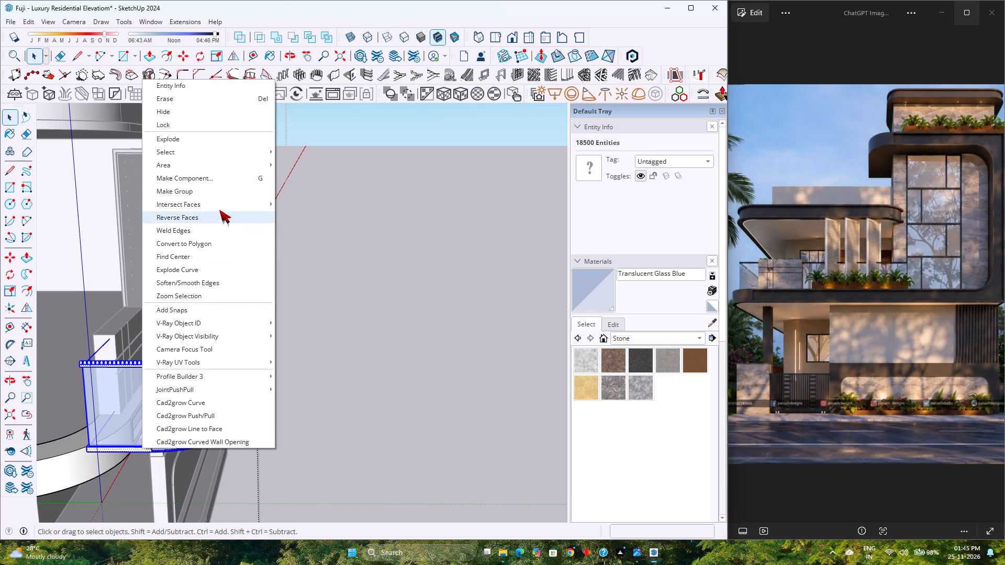
pyautogui.click(221, 194)
pyautogui.click(354, 325)
pyautogui.scroll(-4, 354, 325)
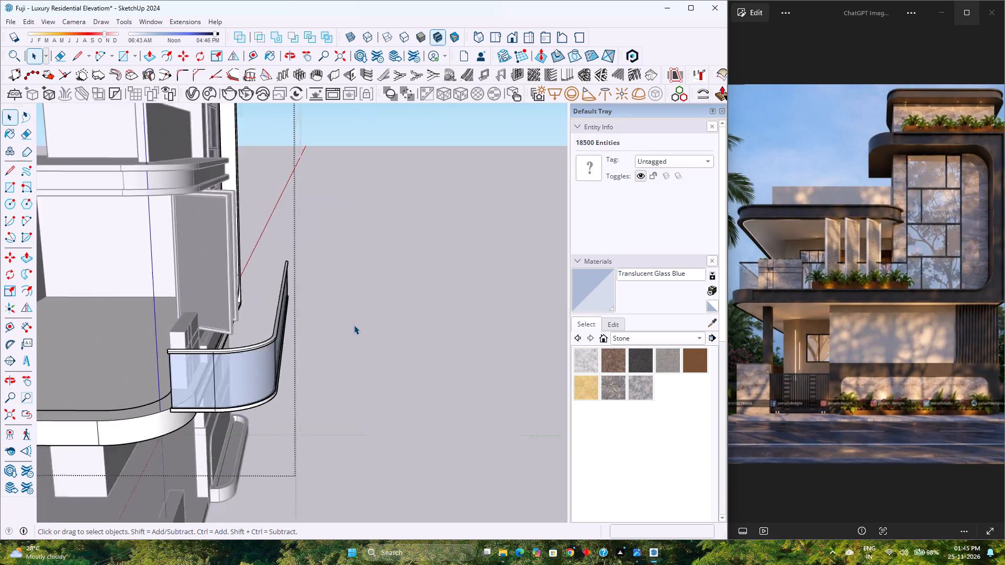
# Open the balcony railing group for editing at its straight end beside the tall window.
pyautogui.moveTo(354, 326); pyautogui.dragTo(206, 387, button='middle')
pyautogui.keyDown('shift'); pyautogui.moveTo(211, 370); pyautogui.dragTo(376, 380, button='middle'); pyautogui.keyUp('shift')
pyautogui.moveTo(343, 369); pyautogui.dragTo(132, 377, button='middle')
pyautogui.keyDown('shift'); pyautogui.moveTo(251, 345); pyautogui.dragTo(329, 351, button='middle'); pyautogui.keyUp('shift')
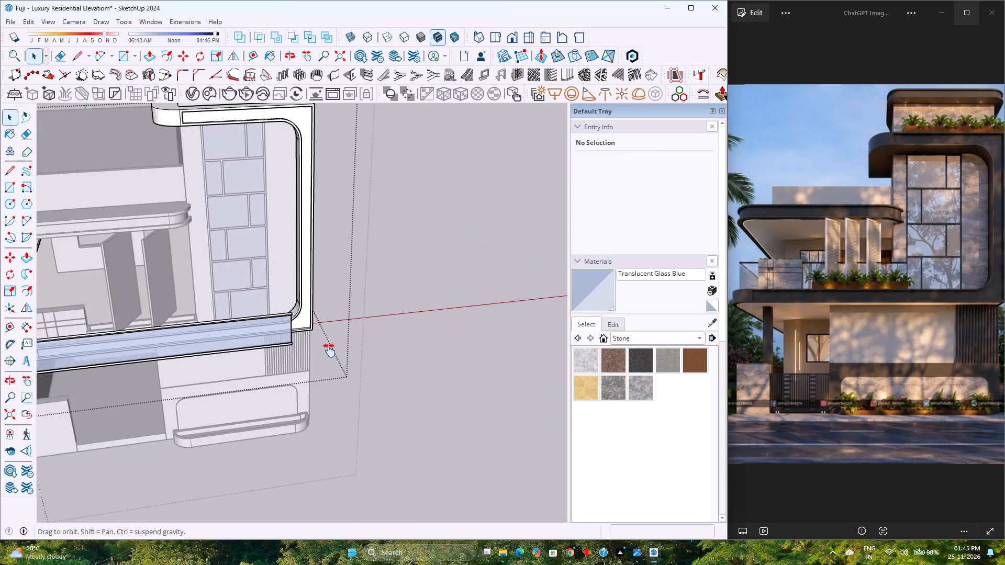
pyautogui.keyDown('shift'); pyautogui.moveTo(329, 351); pyautogui.dragTo(448, 356, button='middle'); pyautogui.keyUp('shift')
pyautogui.moveTo(408, 359); pyautogui.dragTo(384, 333, button='middle')
pyautogui.middleClick(384, 333)
pyautogui.scroll(3, 374, 323)
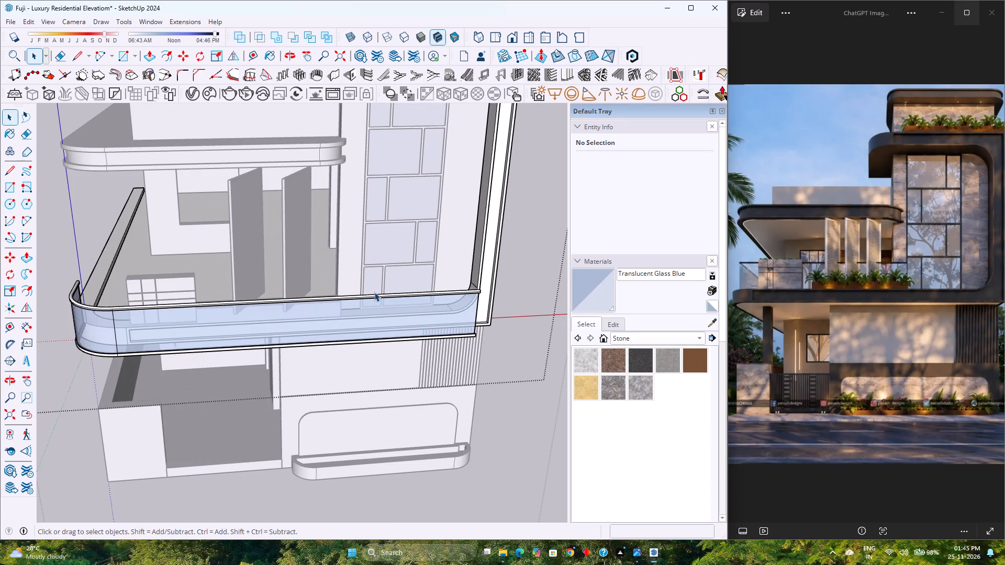
pyautogui.click(359, 297)
pyautogui.doubleClick(359, 296)
pyautogui.scroll(2, 359, 296)
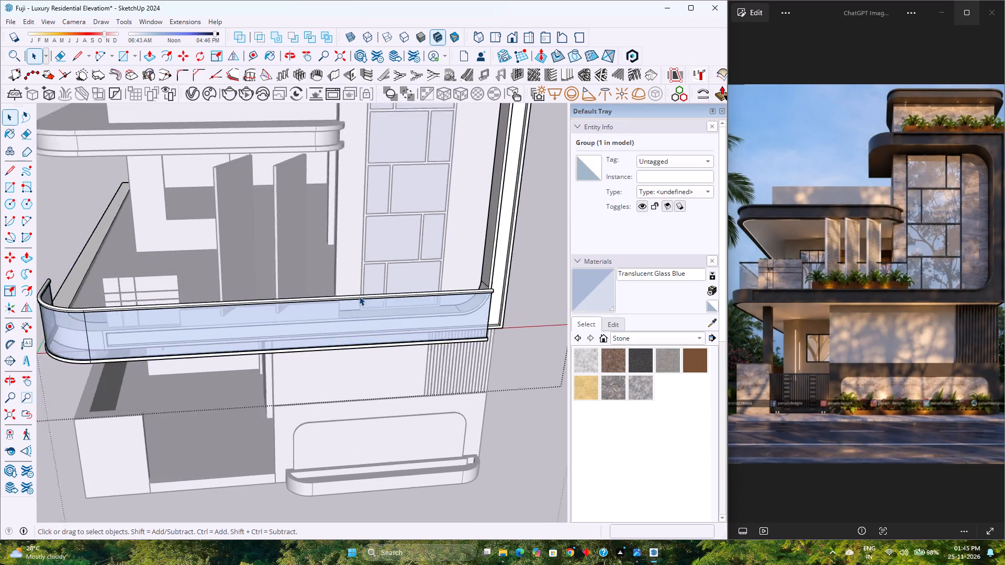
pyautogui.scroll(2, 359, 296)
pyautogui.moveTo(409, 339); pyautogui.dragTo(136, 342, button='middle')
pyautogui.middleClick(136, 342)
pyautogui.scroll(-4, 141, 342)
pyautogui.scroll(2, 384, 398)
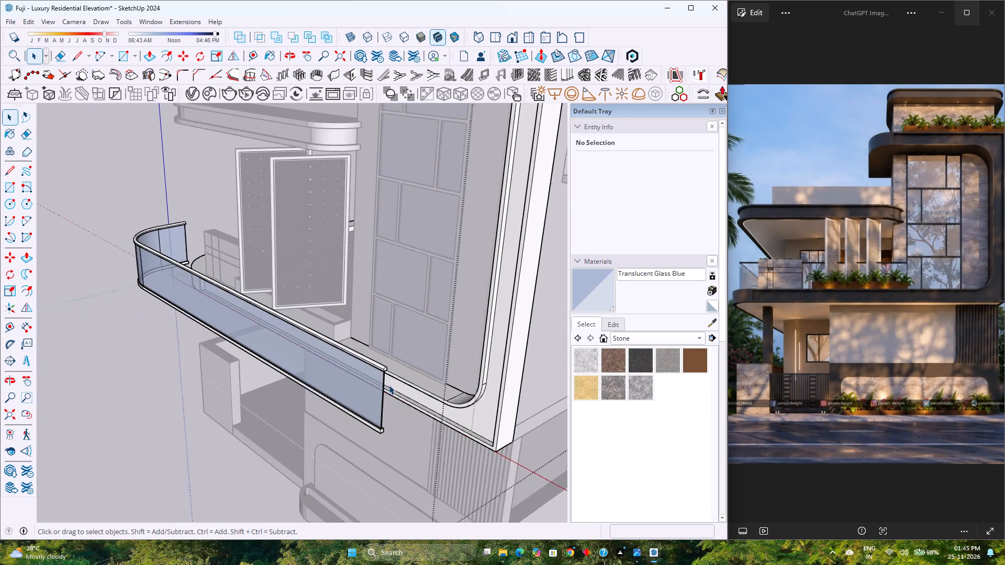
pyautogui.scroll(10, 389, 385)
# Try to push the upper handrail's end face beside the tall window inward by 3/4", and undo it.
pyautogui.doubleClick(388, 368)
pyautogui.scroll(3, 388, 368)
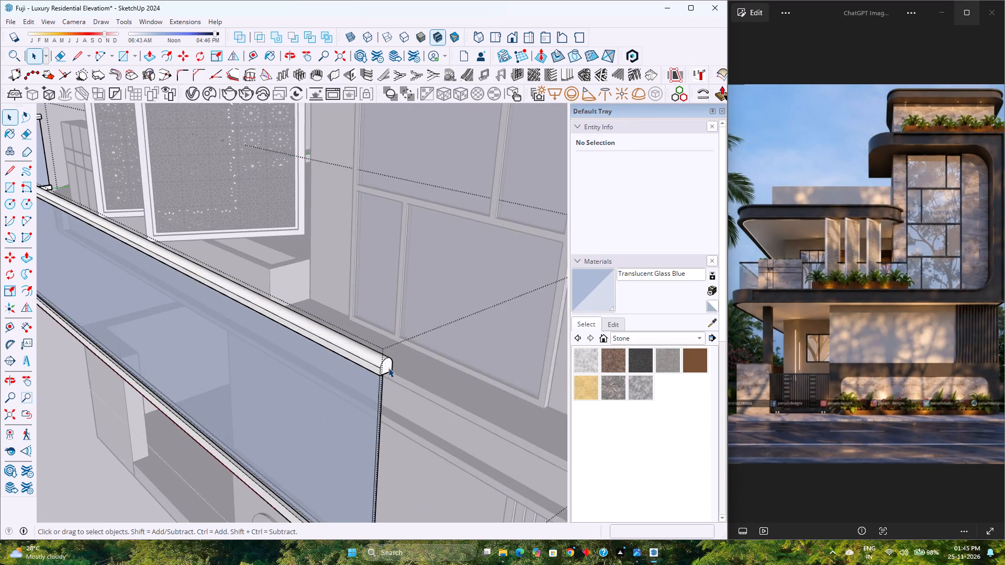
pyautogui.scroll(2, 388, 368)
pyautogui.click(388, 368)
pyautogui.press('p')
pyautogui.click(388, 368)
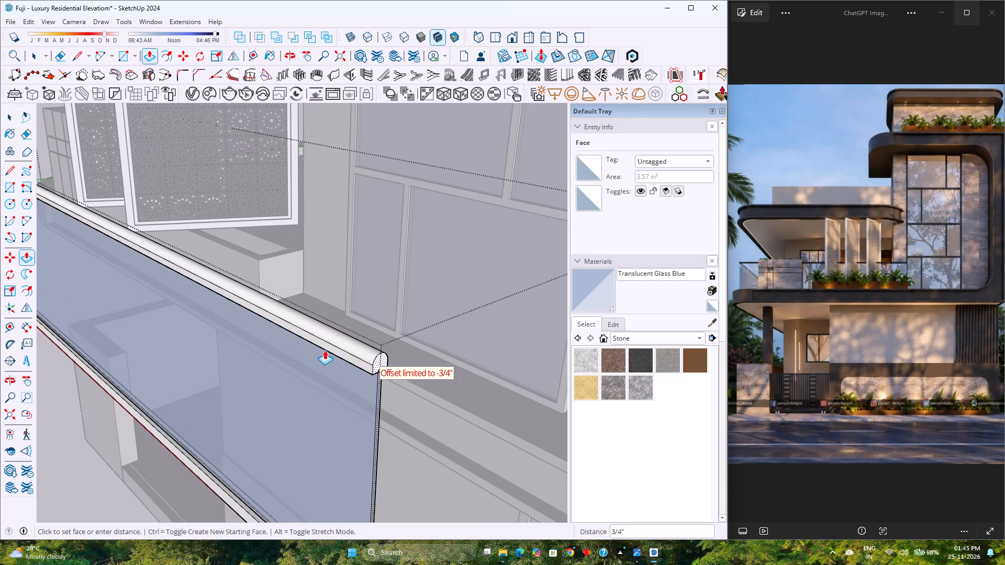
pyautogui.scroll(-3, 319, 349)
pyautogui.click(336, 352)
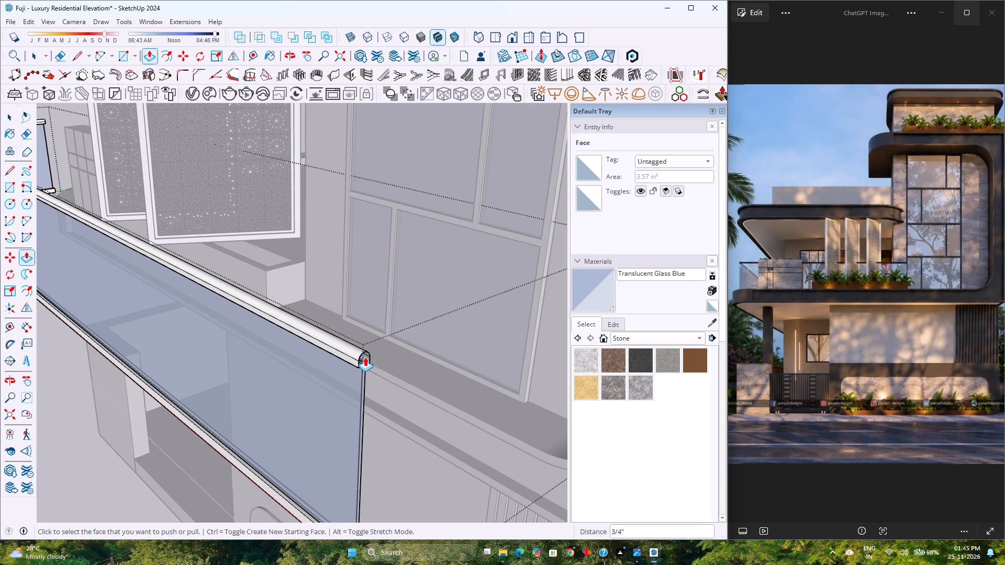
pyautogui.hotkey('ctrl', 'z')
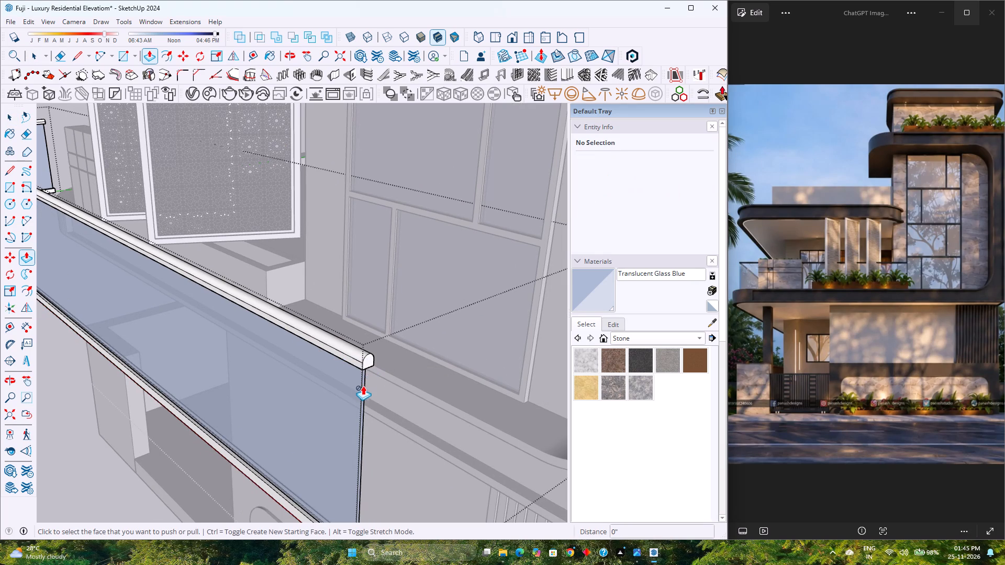
# Push the glass panel's end face beside the tall window back by about 7' 3 1/4", shortening the panel along the balcony.
pyautogui.press('space')
pyautogui.scroll(3, 358, 409)
pyautogui.doubleClick(365, 405)
pyautogui.scroll(3, 365, 405)
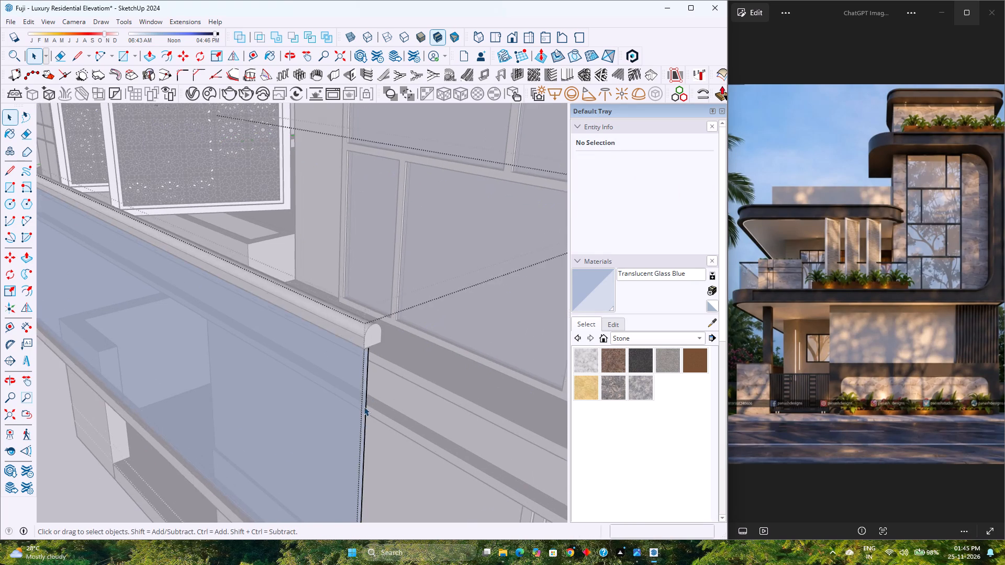
pyautogui.press('p')
pyautogui.click(363, 400)
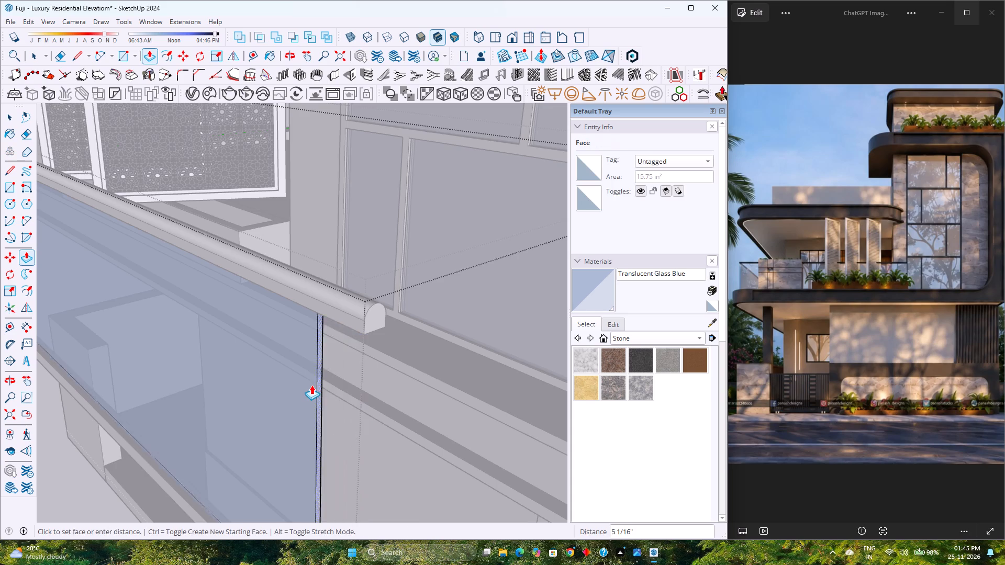
pyautogui.scroll(-5, 311, 385)
pyautogui.scroll(1, 311, 385)
pyautogui.scroll(-3, 311, 385)
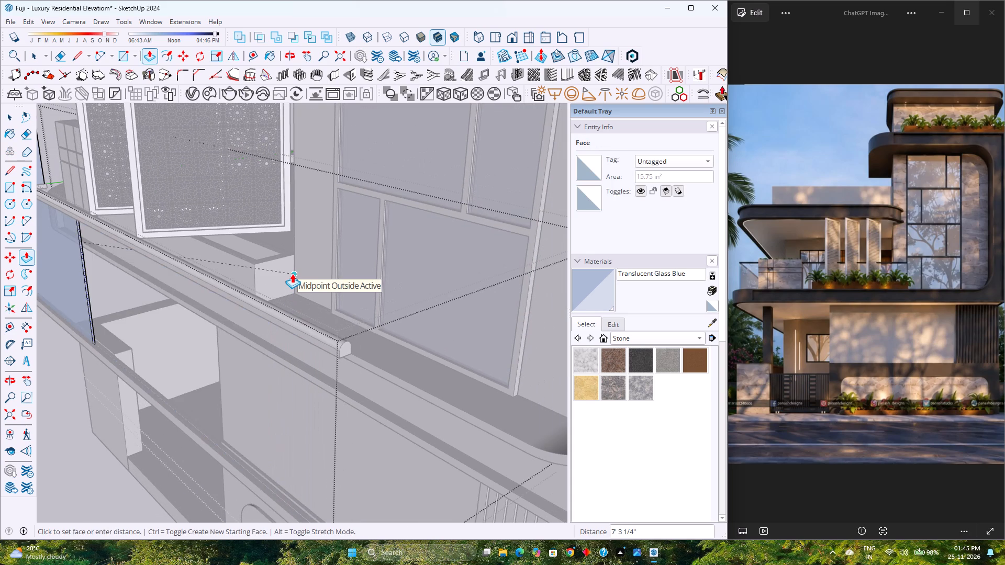
pyautogui.click(292, 274)
pyautogui.press('space')
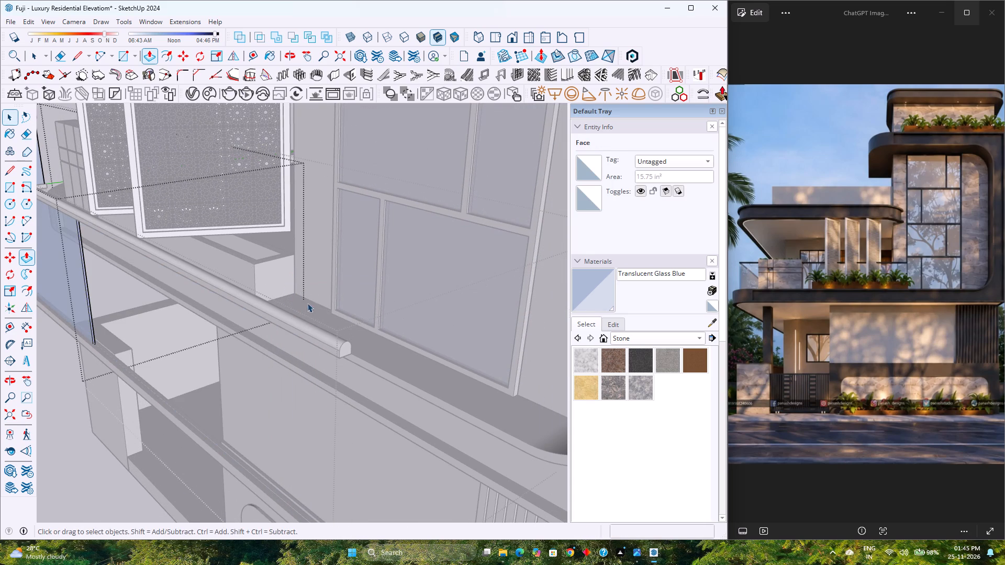
# Push the upper handrail's end faces inward by the glass panel's distance and close the open end with a line along its bottom.
pyautogui.click(341, 351)
pyautogui.doubleClick(343, 349)
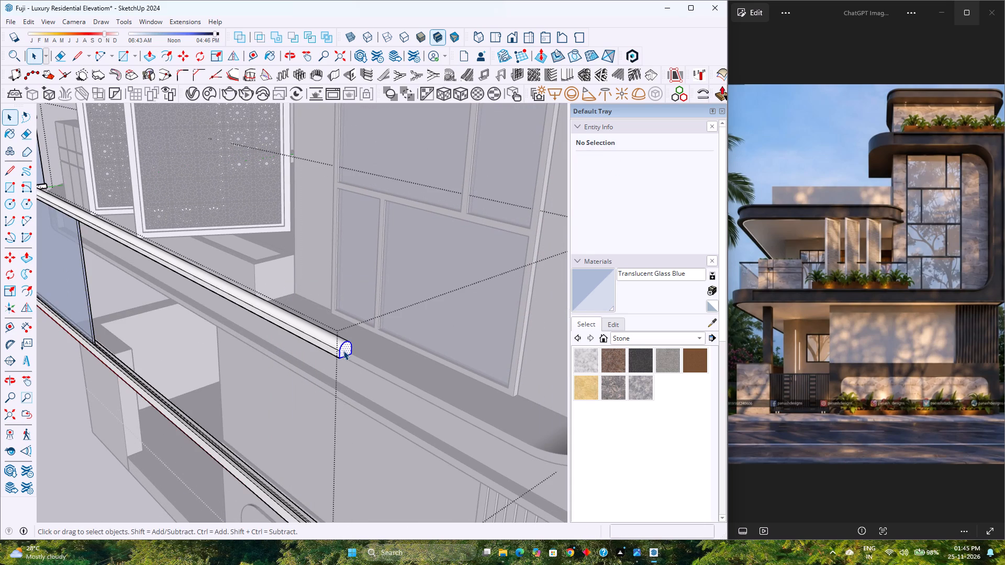
pyautogui.press('p')
pyautogui.doubleClick(343, 351)
pyautogui.scroll(8, 340, 356)
pyautogui.scroll(-2, 338, 354)
pyautogui.scroll(3, 343, 346)
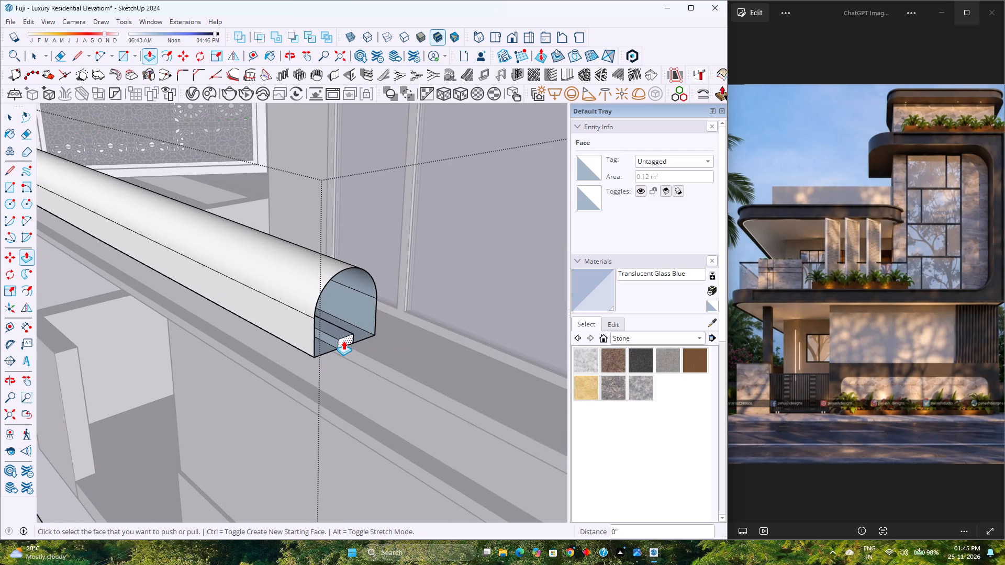
pyautogui.doubleClick(343, 341)
pyautogui.moveTo(341, 345); pyautogui.dragTo(180, 295, button='middle')
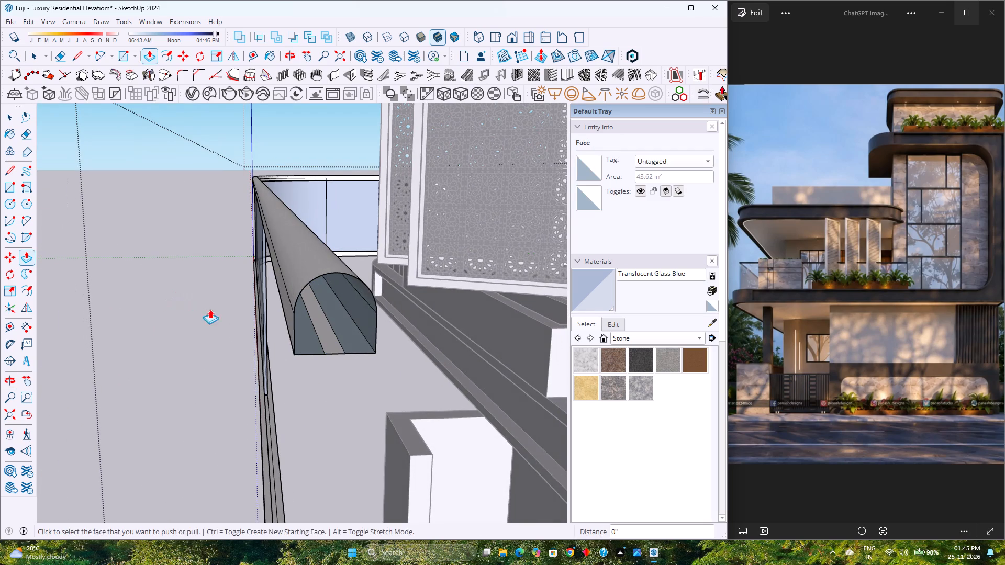
pyautogui.press('l')
pyautogui.click(293, 354)
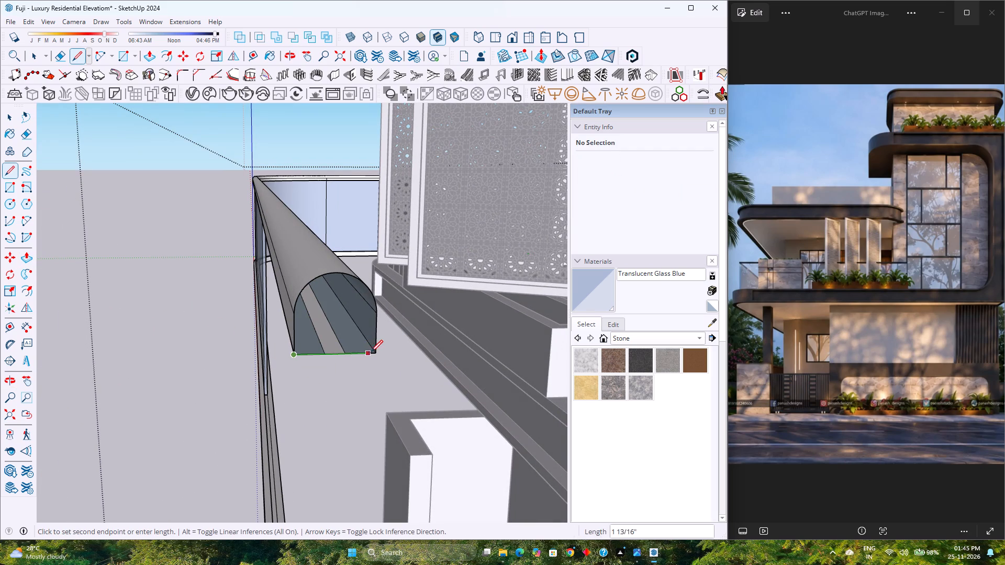
pyautogui.click(375, 352)
# Push the handrail's end face back in line with the shortened glass panel and redraw its bottom edge to close the end.
pyautogui.press('p')
pyautogui.doubleClick(330, 337)
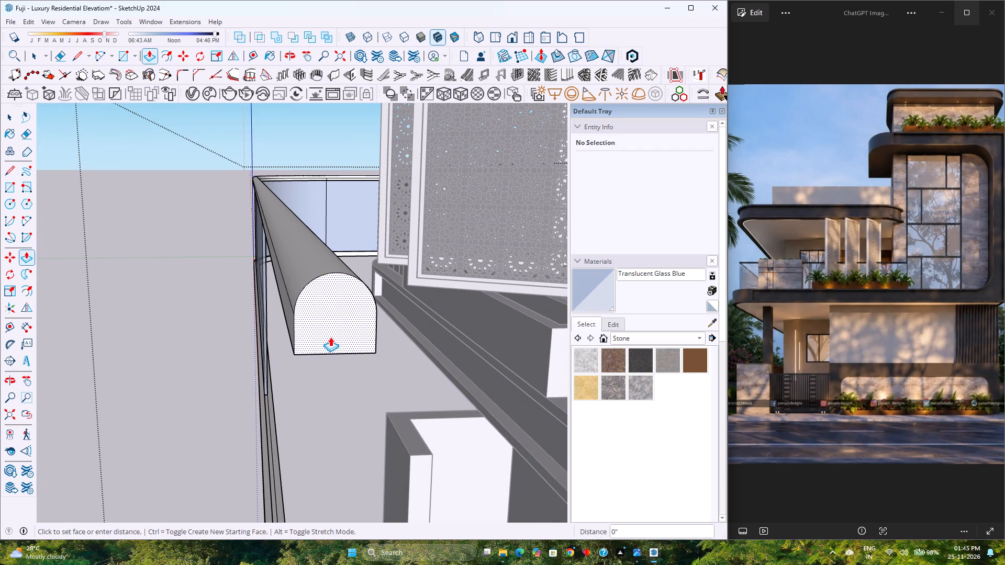
pyautogui.moveTo(294, 347); pyautogui.dragTo(385, 369, button='middle')
pyautogui.middleClick(385, 369)
pyautogui.scroll(7, 358, 224)
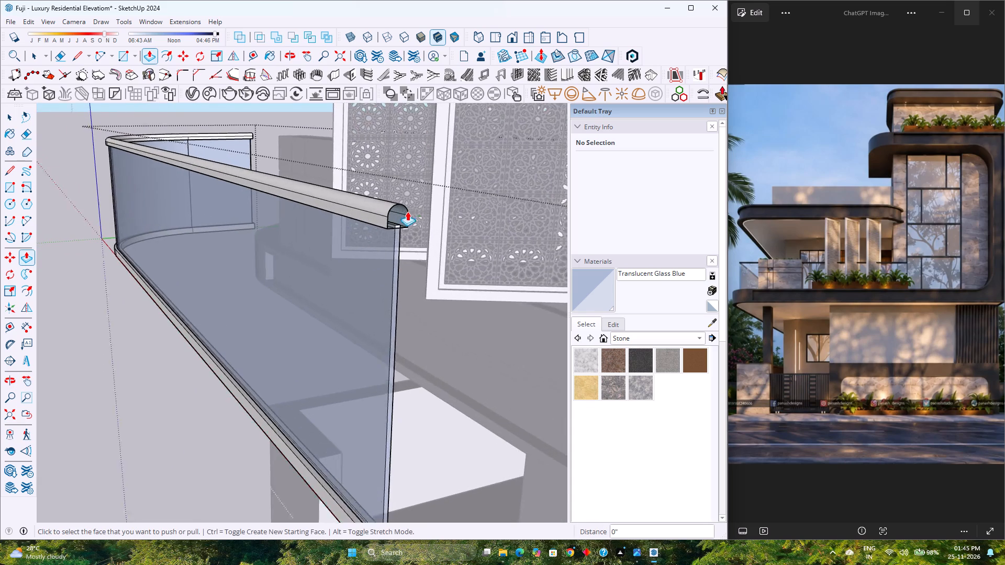
pyautogui.scroll(18, 407, 211)
pyautogui.press('l')
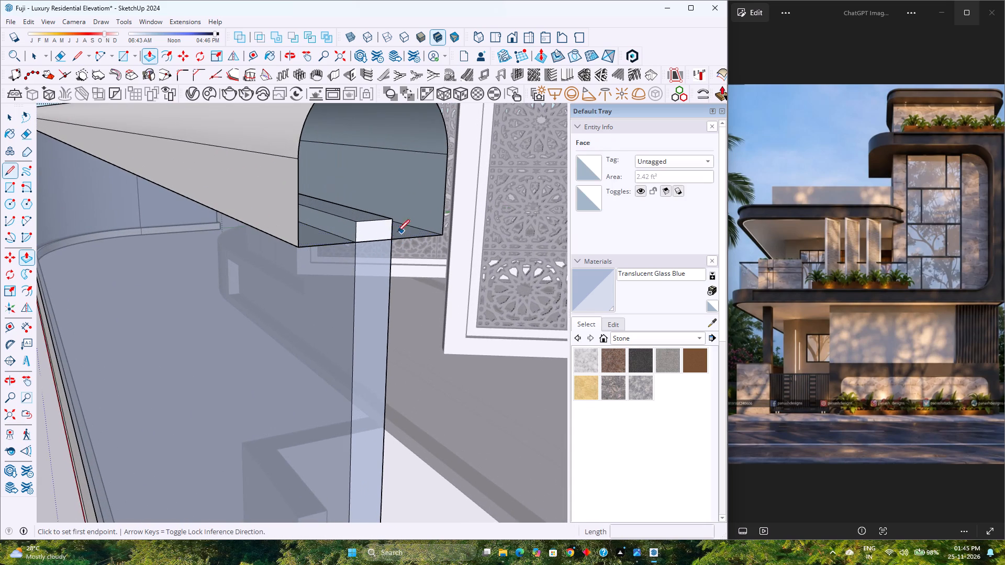
pyautogui.click(299, 247)
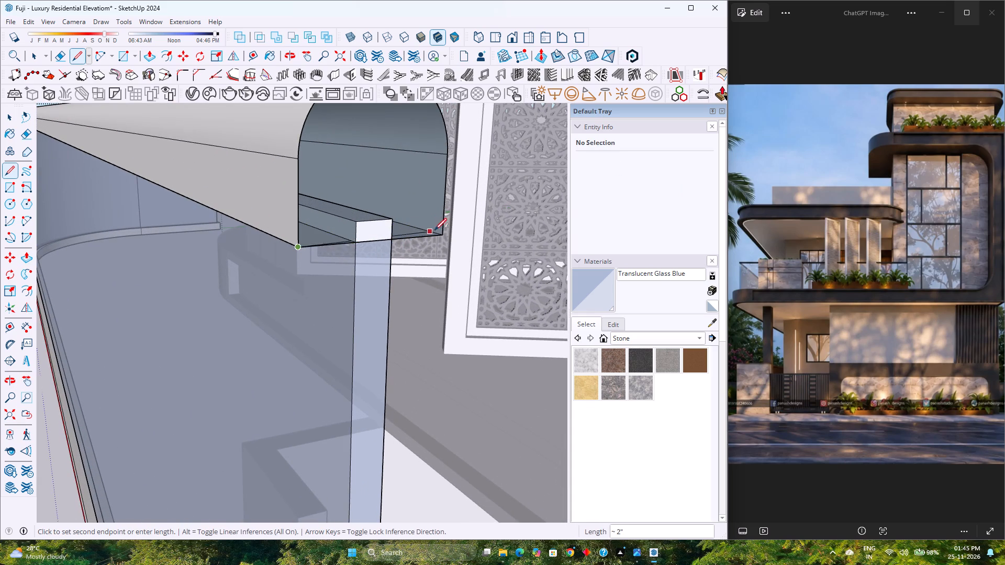
pyautogui.click(442, 231)
pyautogui.scroll(-4, 331, 271)
pyautogui.press('space')
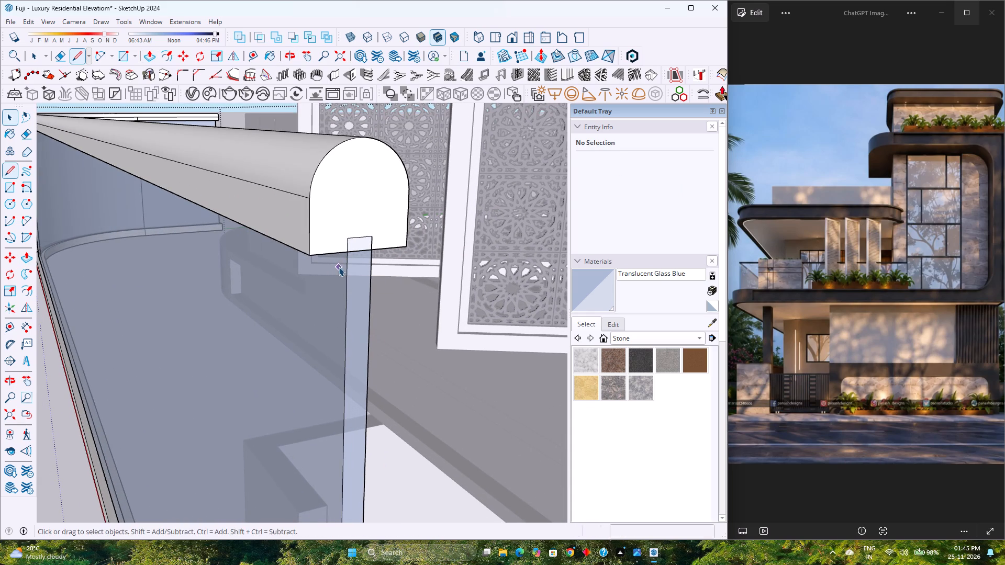
# Open the glass panel for editing and push its end face inward from the handrail's end by 0.5".
pyautogui.press('p')
pyautogui.press('space')
pyautogui.doubleClick(363, 323)
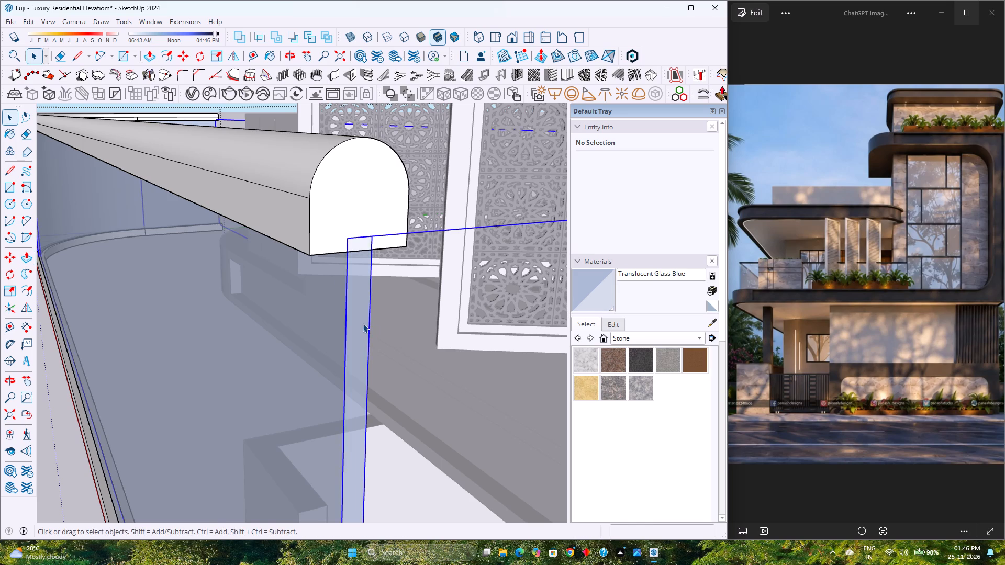
pyautogui.press('p')
pyautogui.click(353, 320)
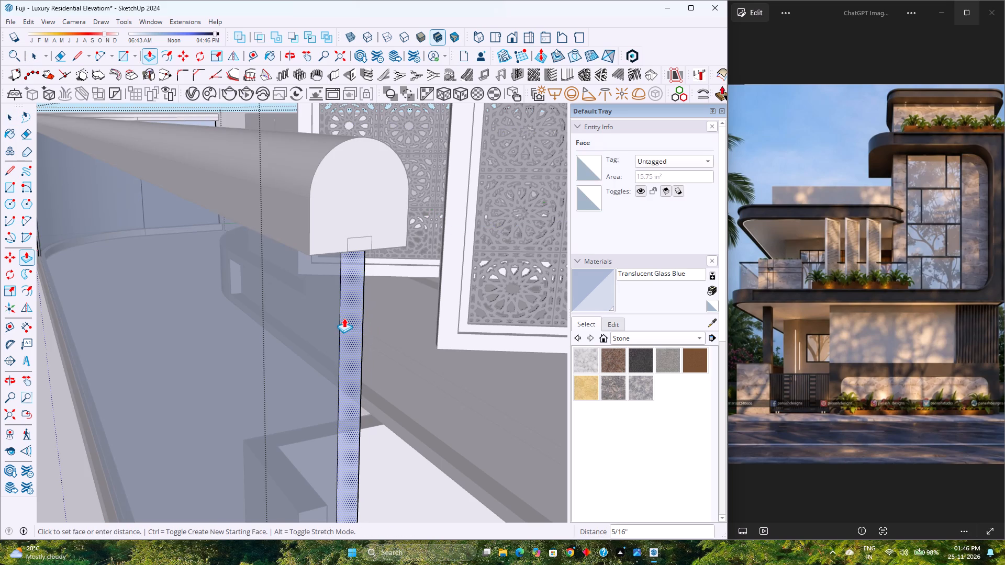
pyautogui.write('0.5')
pyautogui.press('Return')
pyautogui.moveTo(343, 299); pyautogui.dragTo(472, 169, button='middle')
pyautogui.middleClick(473, 169)
pyautogui.press('space')
pyautogui.scroll(4, 384, 226)
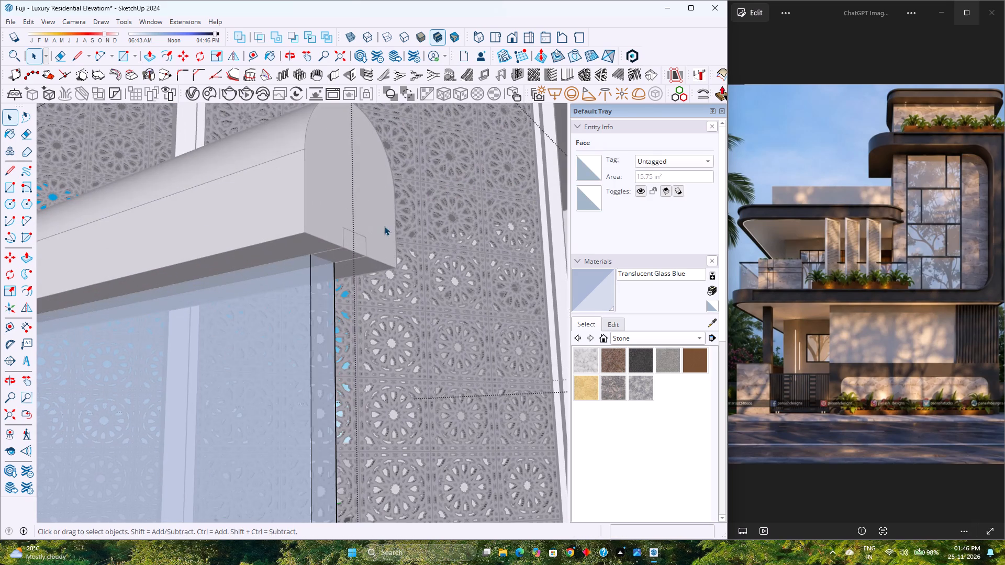
pyautogui.press('Escape')
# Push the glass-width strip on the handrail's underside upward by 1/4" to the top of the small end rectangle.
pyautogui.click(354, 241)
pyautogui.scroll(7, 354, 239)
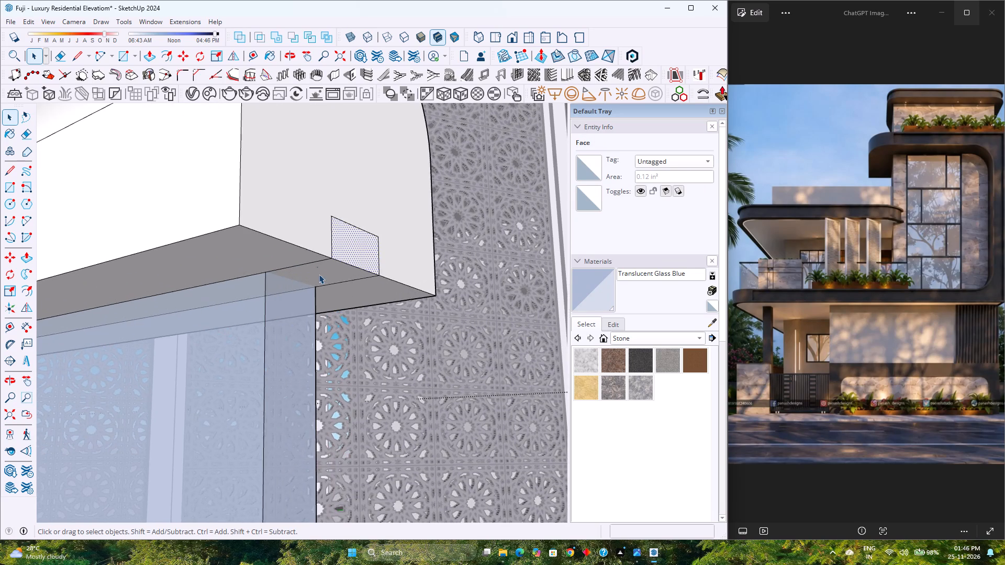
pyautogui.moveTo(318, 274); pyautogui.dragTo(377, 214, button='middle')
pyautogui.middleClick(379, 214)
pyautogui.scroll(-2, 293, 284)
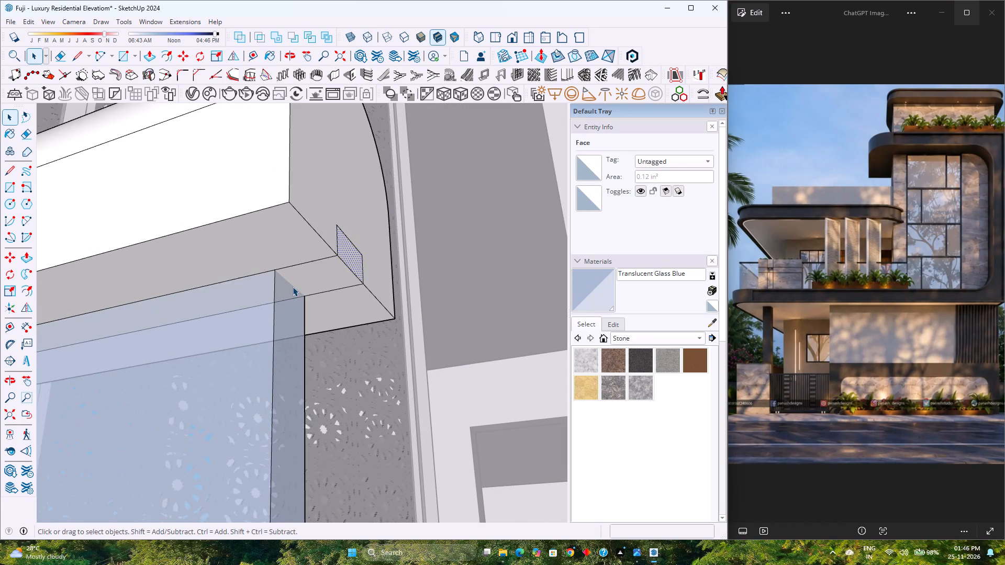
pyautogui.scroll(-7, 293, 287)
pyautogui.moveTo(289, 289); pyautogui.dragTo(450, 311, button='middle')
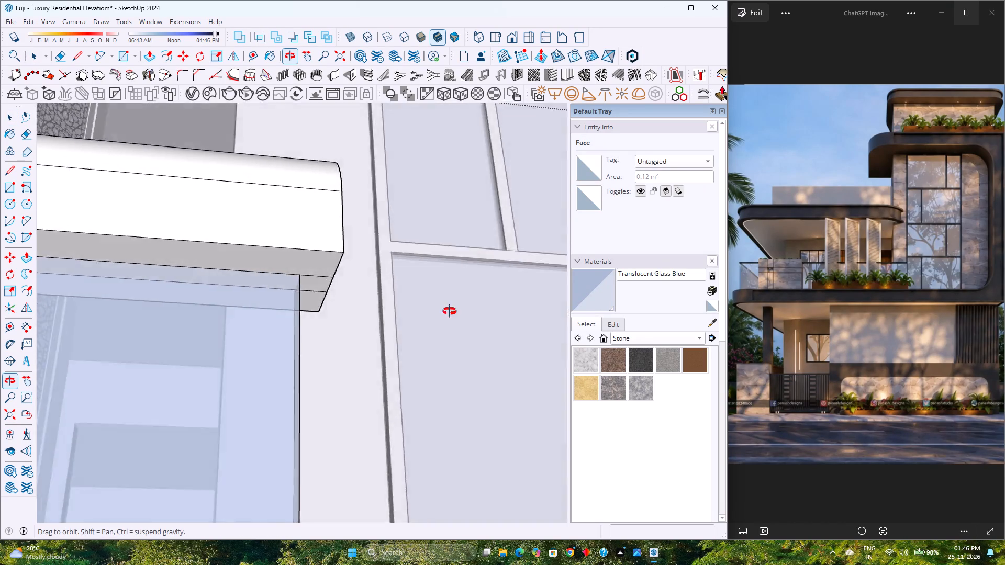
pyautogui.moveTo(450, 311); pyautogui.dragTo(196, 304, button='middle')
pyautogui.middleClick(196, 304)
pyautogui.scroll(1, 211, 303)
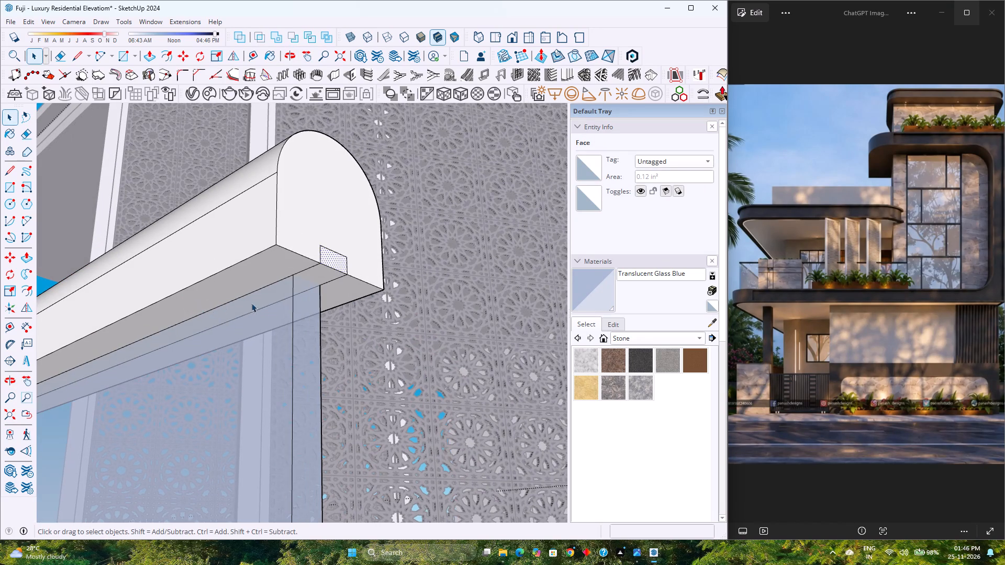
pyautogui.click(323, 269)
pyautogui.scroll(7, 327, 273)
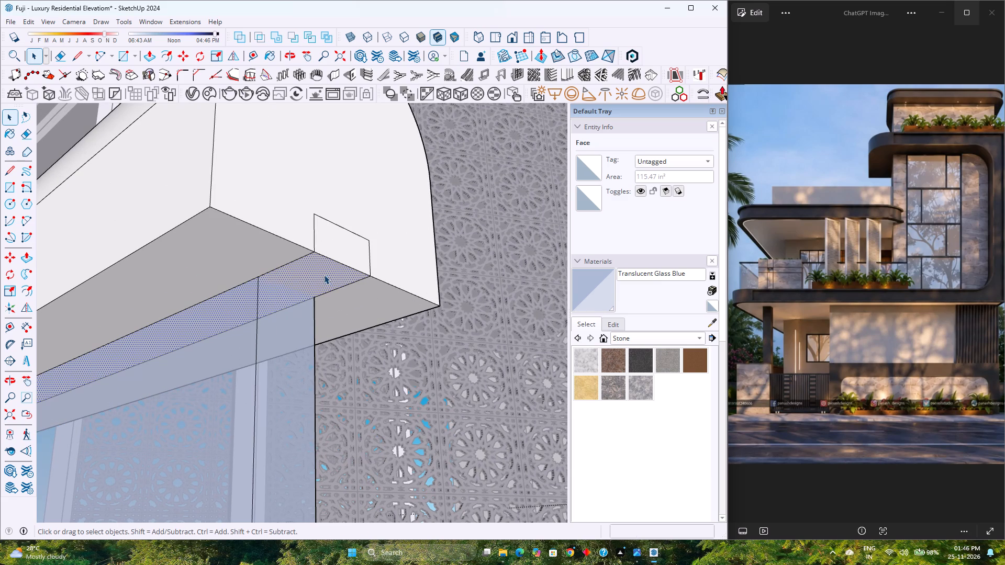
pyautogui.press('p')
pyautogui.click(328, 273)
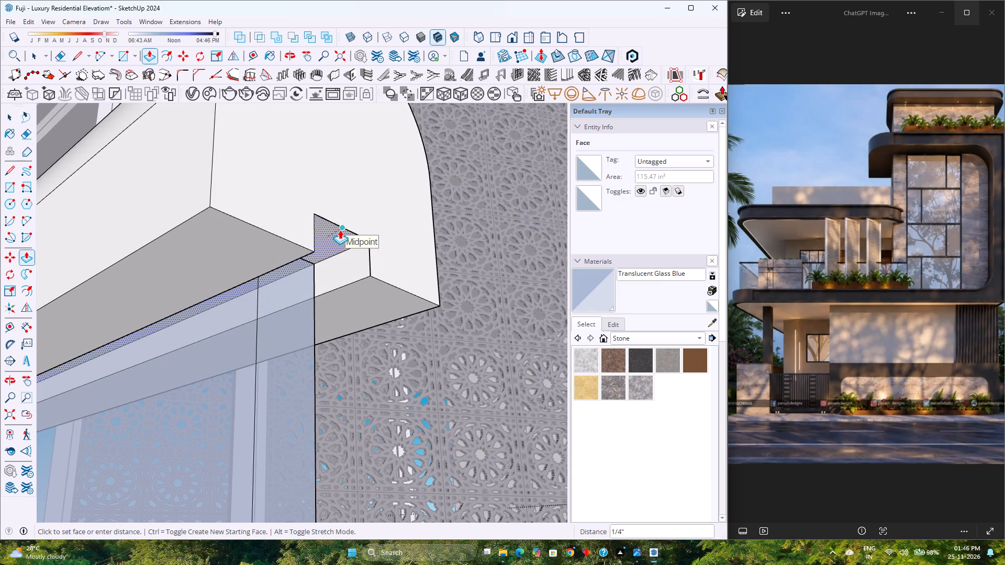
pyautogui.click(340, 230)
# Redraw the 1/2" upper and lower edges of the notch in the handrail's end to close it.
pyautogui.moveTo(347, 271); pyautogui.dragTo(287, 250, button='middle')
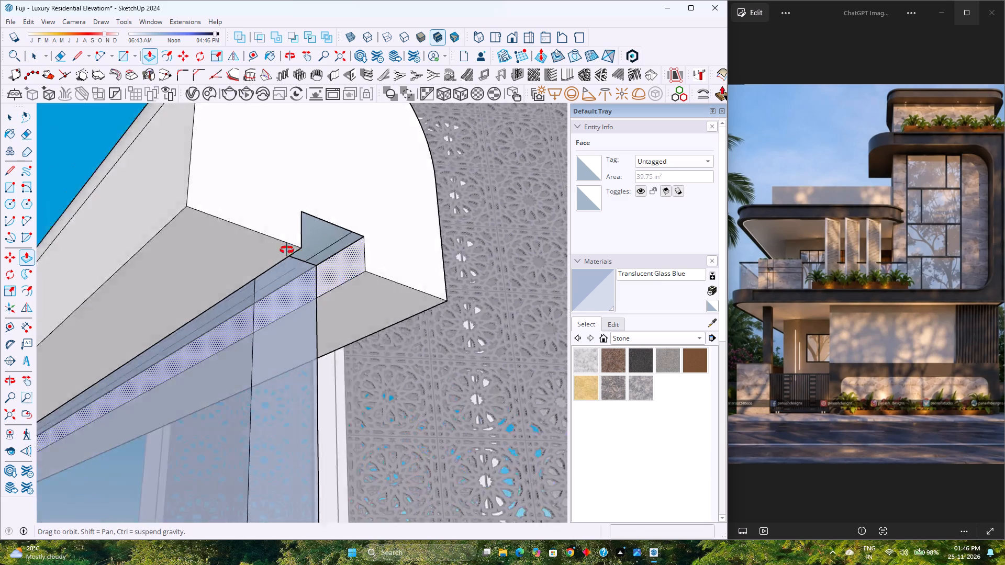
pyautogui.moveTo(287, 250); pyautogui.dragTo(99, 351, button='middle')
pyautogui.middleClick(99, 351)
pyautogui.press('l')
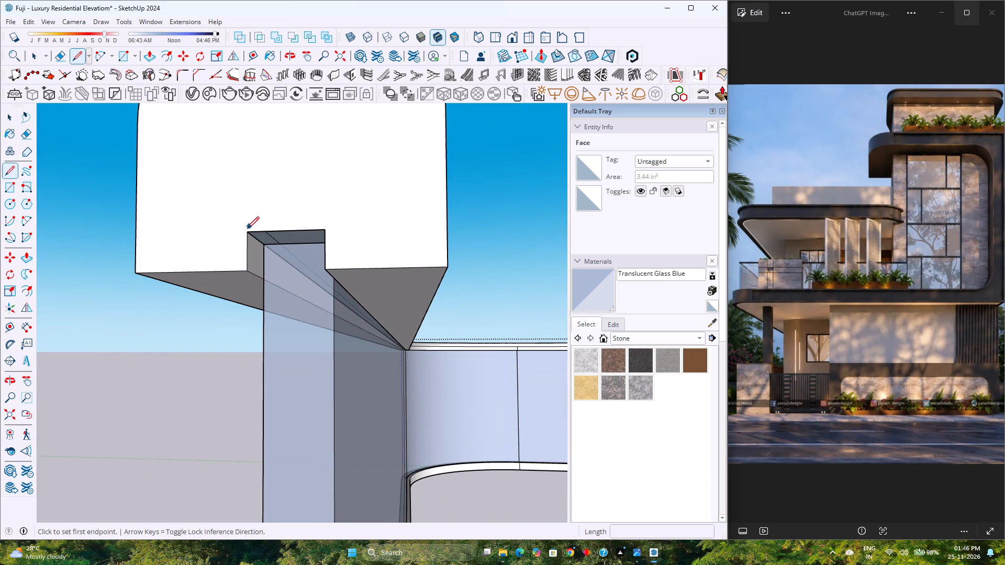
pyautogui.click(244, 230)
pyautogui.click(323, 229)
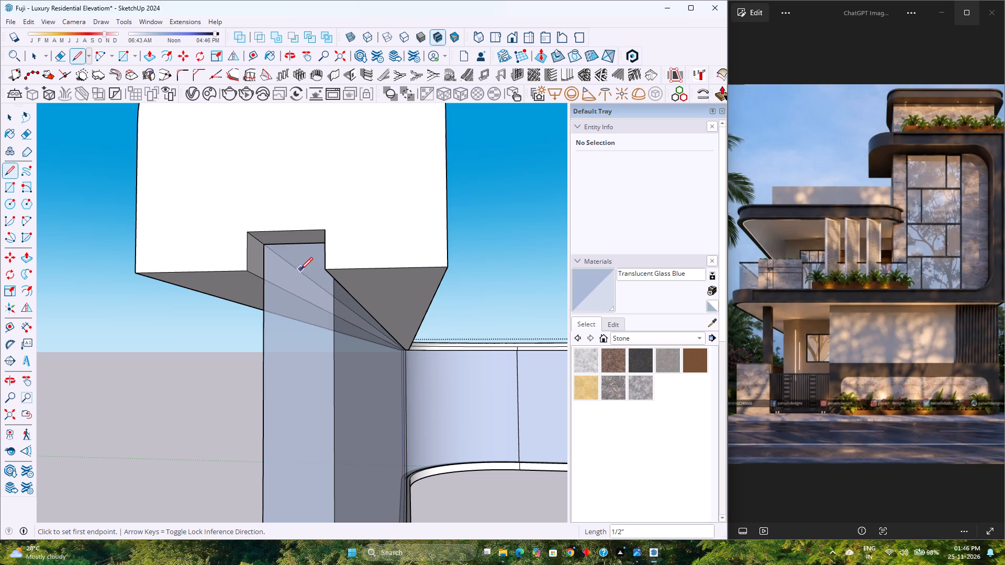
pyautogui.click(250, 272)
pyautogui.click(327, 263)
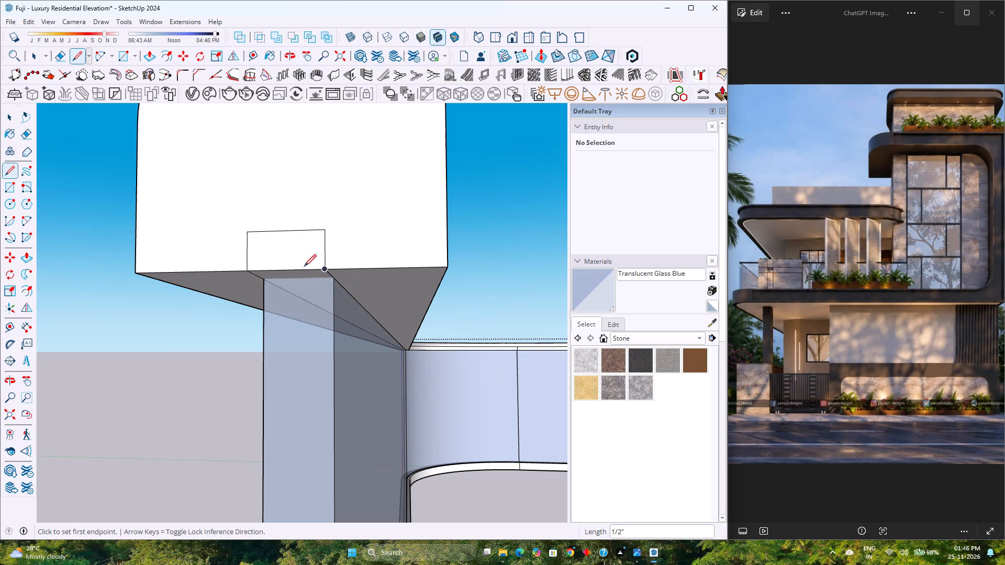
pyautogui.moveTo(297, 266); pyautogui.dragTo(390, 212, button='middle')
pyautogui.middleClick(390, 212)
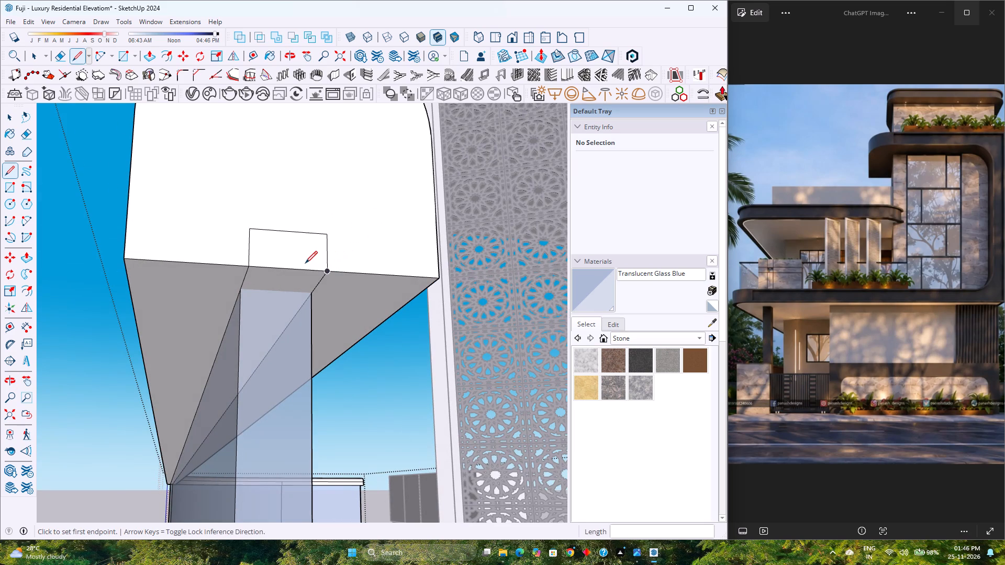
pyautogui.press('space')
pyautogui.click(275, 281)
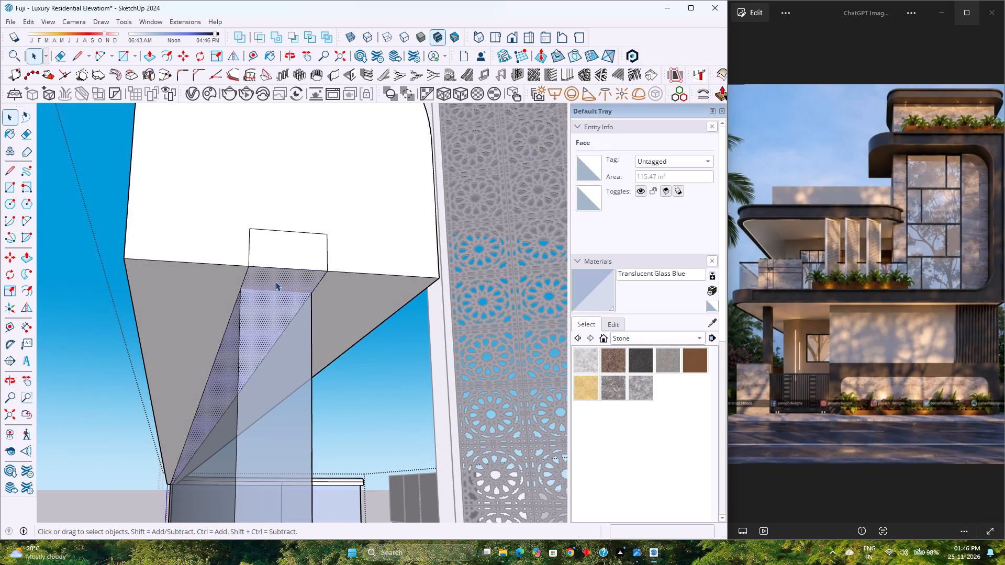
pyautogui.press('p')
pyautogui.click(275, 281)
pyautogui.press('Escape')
# Copy the strip's 1/2" end edge on the handrail's underside inward by 1/2" to the glass panel's end corner.
pyautogui.moveTo(269, 285); pyautogui.dragTo(468, 223, button='middle')
pyautogui.middleClick(471, 223)
pyautogui.middleClick(477, 223)
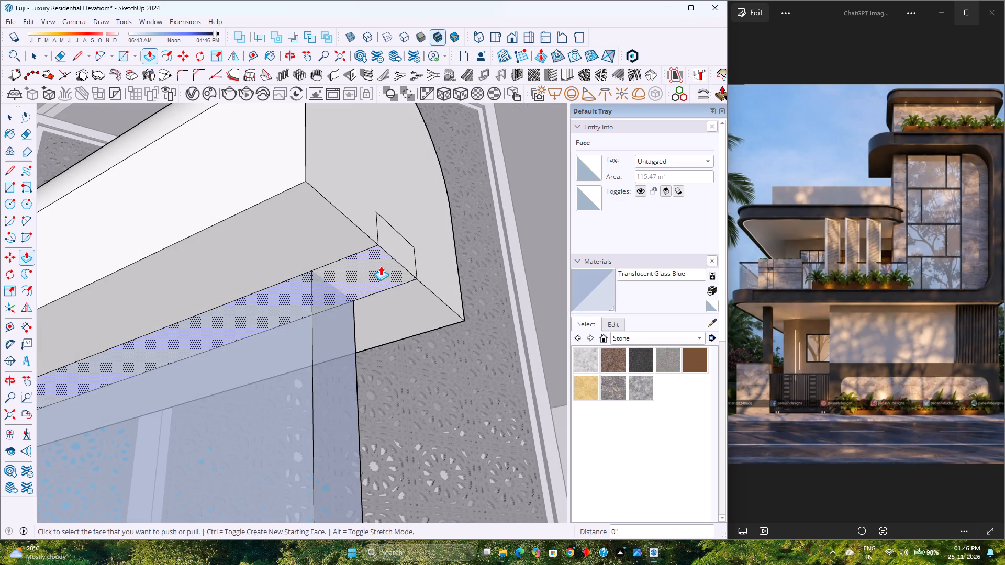
pyautogui.press('space')
pyautogui.click(394, 261)
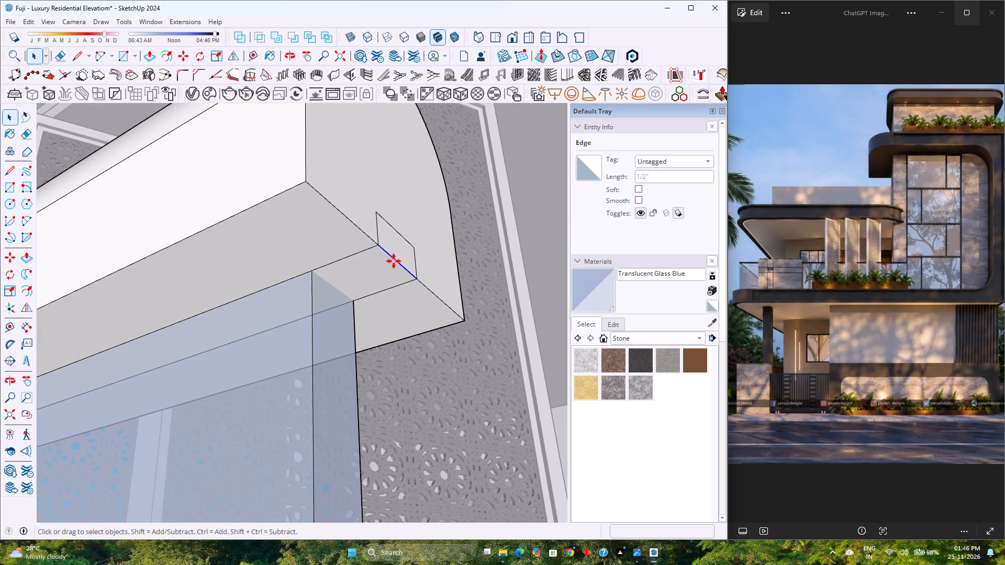
pyautogui.press('m')
pyautogui.click(376, 244)
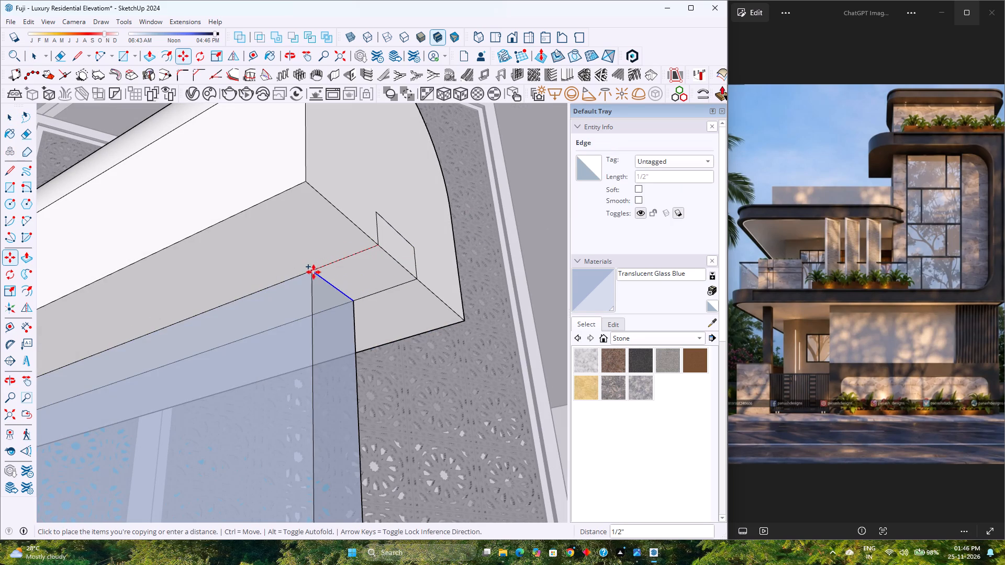
pyautogui.click(312, 273)
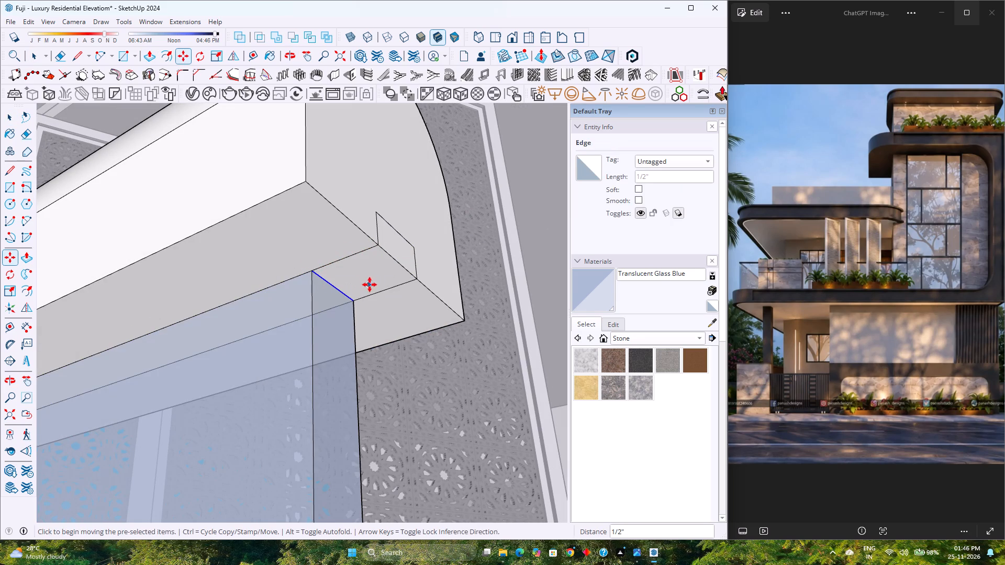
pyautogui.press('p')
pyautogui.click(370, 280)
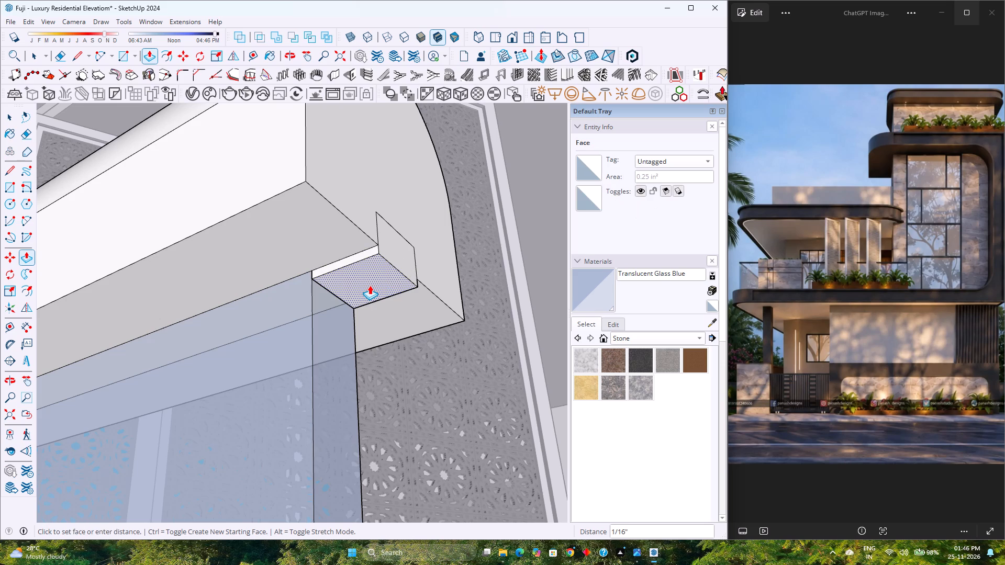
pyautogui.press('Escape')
# Hide the glass panel beneath the upper handrail.
pyautogui.press('space')
pyautogui.click(326, 321)
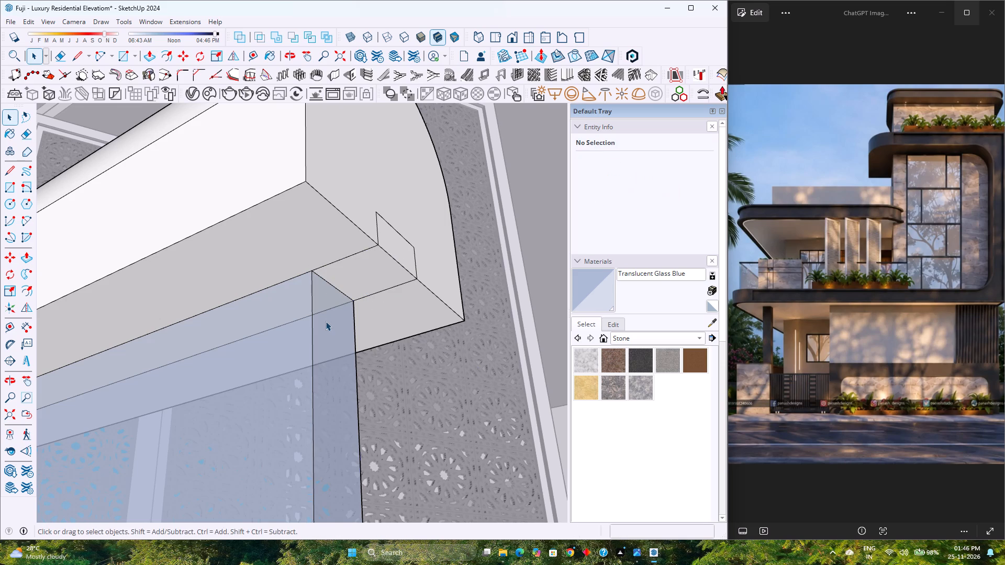
pyautogui.moveTo(326, 322); pyautogui.dragTo(324, 326, button='right')
pyautogui.click(372, 77)
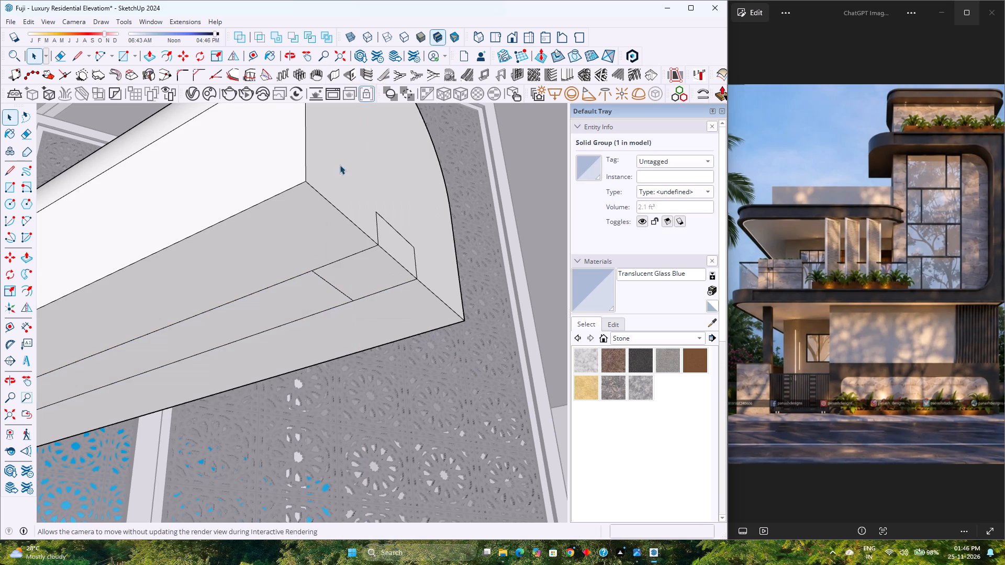
# Push the shortened glass-width strip on the handrail's underside inward by 0.25" with Push/Pull to recess the groove.
pyautogui.press('p')
pyautogui.click(290, 301)
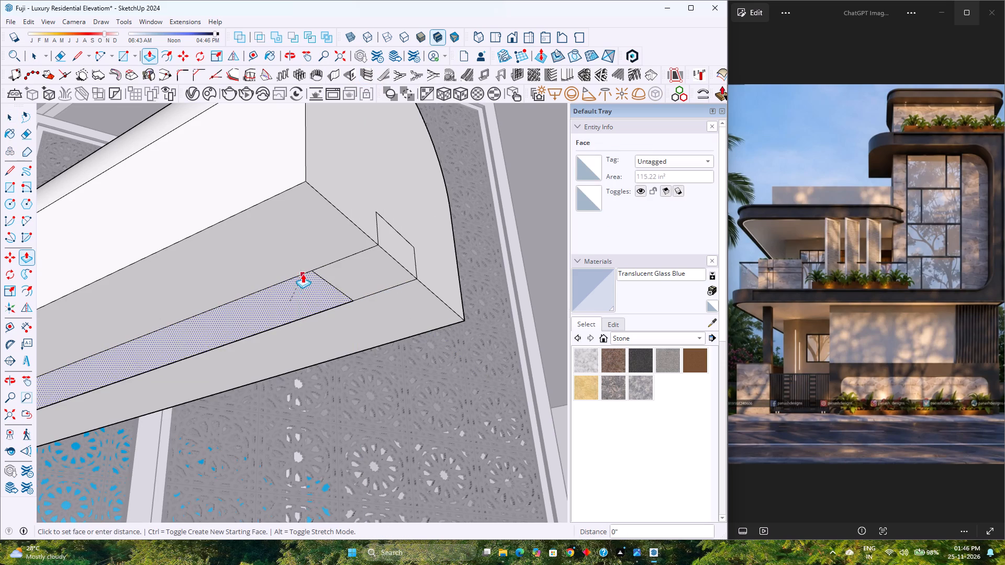
pyautogui.write('0.24')
pyautogui.press('BackSpace')
pyautogui.press('5')
pyautogui.press('Return')
pyautogui.press('space')
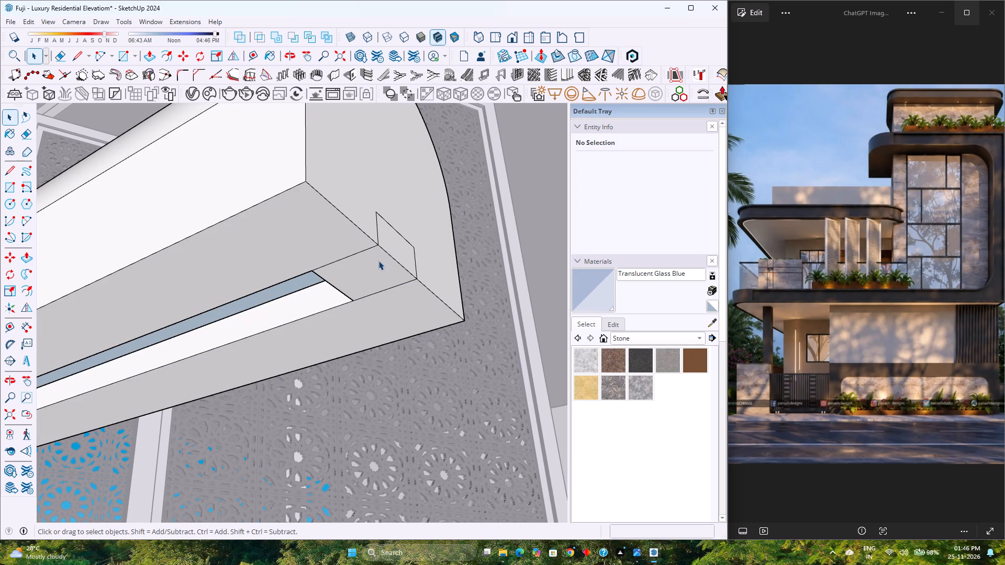
# Draw a 1/2" line across the inner end of the groove on the handrail's underside.
pyautogui.moveTo(325, 295); pyautogui.dragTo(329, 286, button='middle')
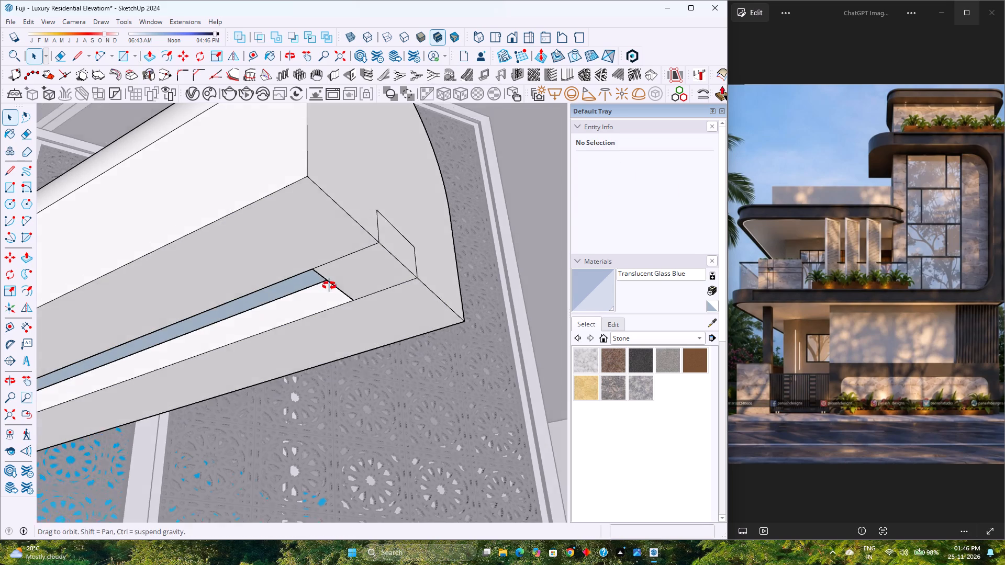
pyautogui.moveTo(329, 286); pyautogui.dragTo(523, 242, button='middle')
pyautogui.middleClick(528, 244)
pyautogui.press('l')
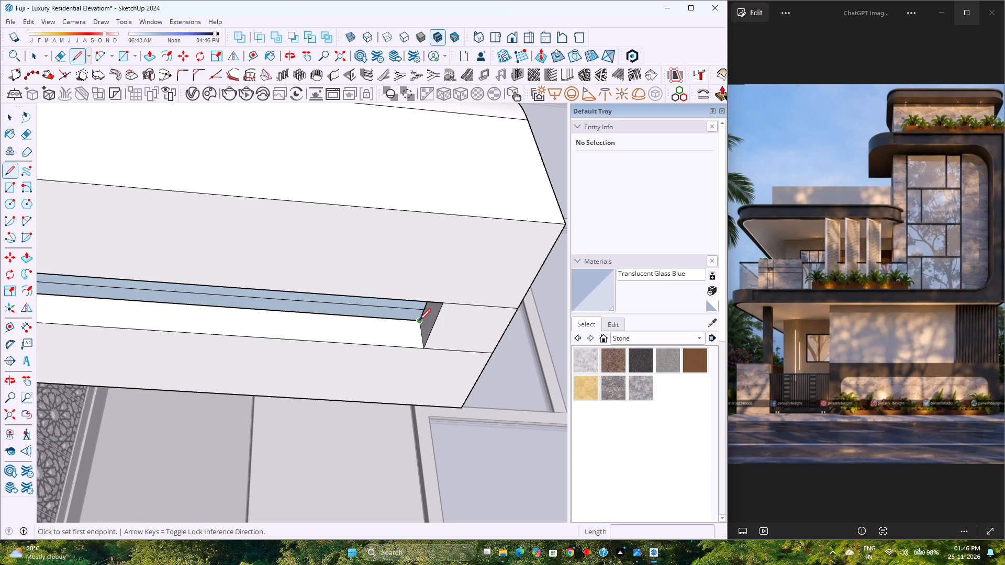
pyautogui.click(419, 320)
pyautogui.moveTo(418, 320); pyautogui.dragTo(596, 300, button='middle')
pyautogui.middleClick(599, 302)
pyautogui.scroll(2, 390, 357)
pyautogui.moveTo(390, 357); pyautogui.dragTo(491, 355, button='middle')
pyautogui.middleClick(492, 356)
pyautogui.moveTo(446, 403); pyautogui.dragTo(532, 425, button='middle')
pyautogui.click(494, 432)
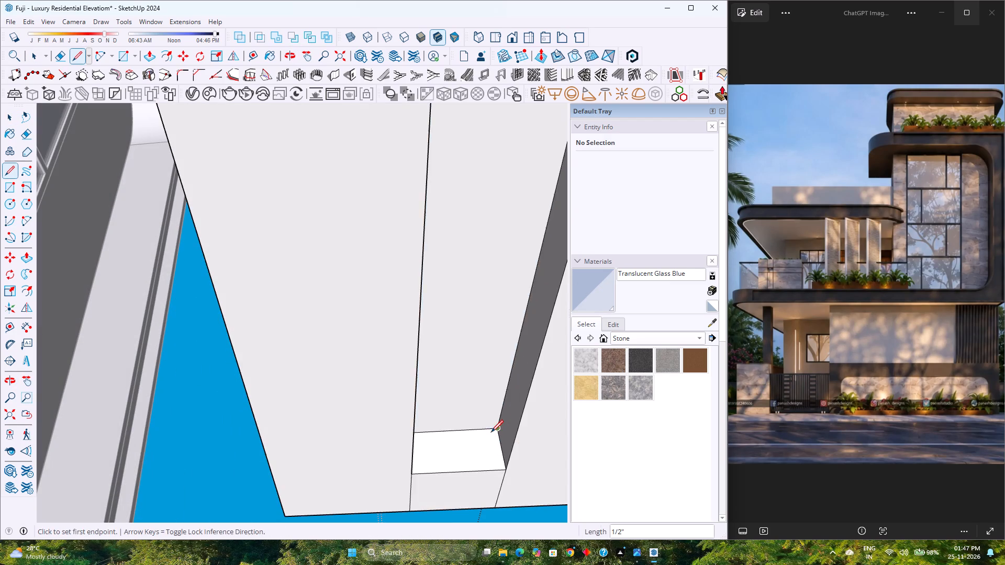
# Erase the two leftover strip edges between the groove's end and the handrail's end on the underside.
pyautogui.moveTo(464, 416); pyautogui.dragTo(295, 403, button='middle')
pyautogui.middleClick(295, 403)
pyautogui.scroll(-3, 309, 389)
pyautogui.moveTo(345, 383); pyautogui.dragTo(172, 411, button='middle')
pyautogui.scroll(-5, 341, 407)
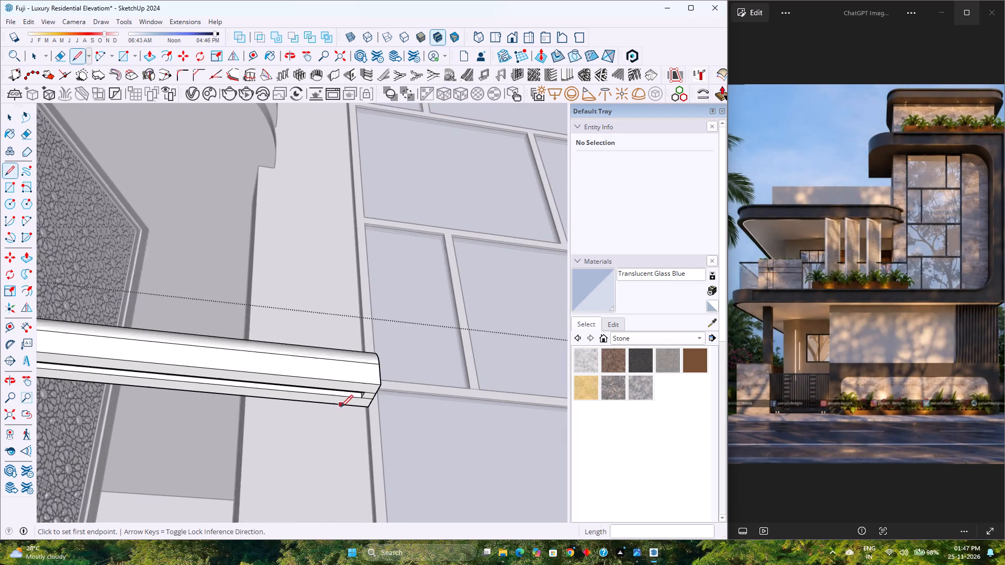
pyautogui.press('e')
pyautogui.scroll(5, 349, 409)
pyautogui.scroll(-4, 366, 406)
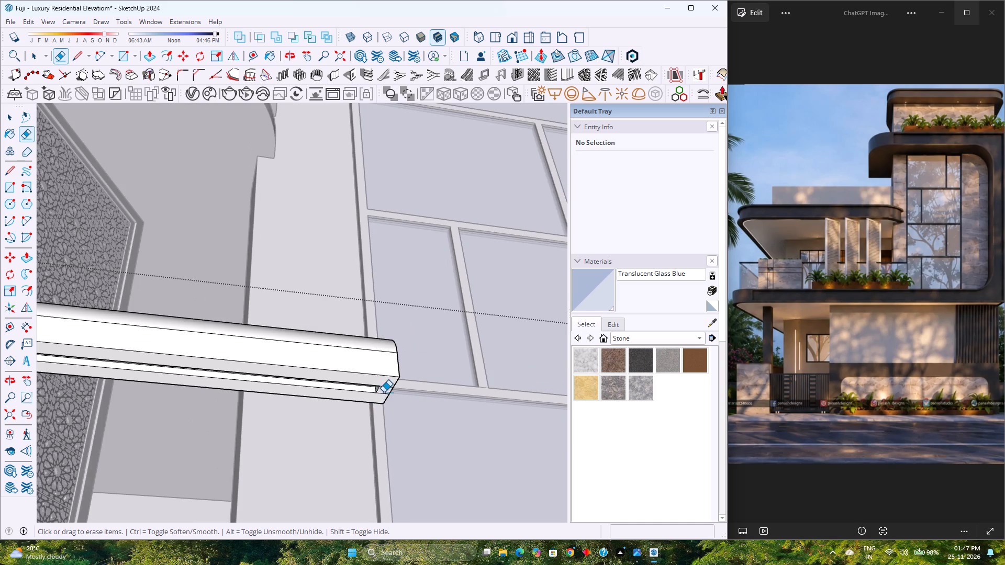
pyautogui.scroll(7, 386, 388)
pyautogui.click(387, 386)
pyautogui.click(383, 400)
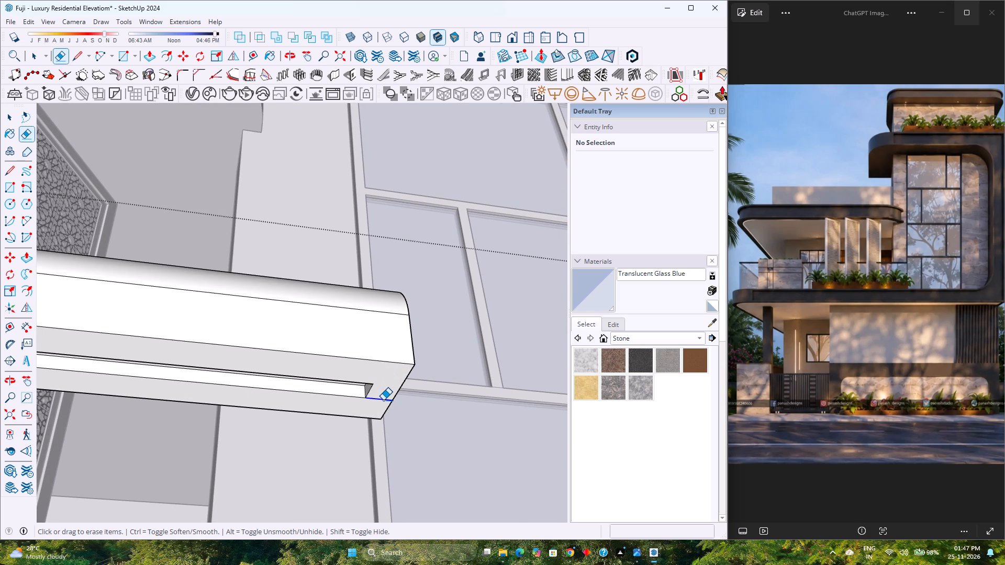
# Erase the small notch outline from the handrail's rounded end face.
pyautogui.scroll(-4, 383, 400)
pyautogui.moveTo(383, 394); pyautogui.dragTo(65, 426, button='middle')
pyautogui.middleClick(65, 426)
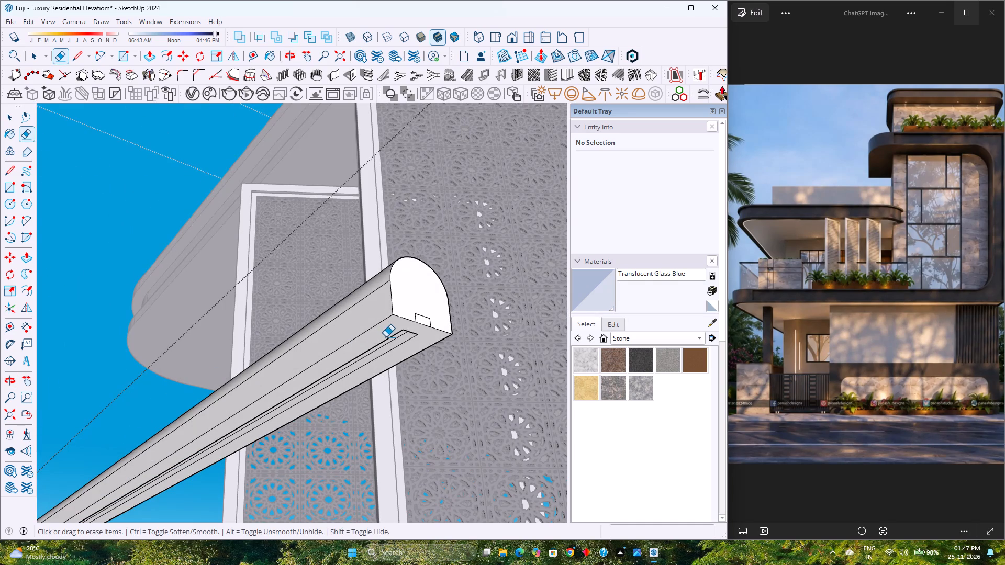
pyautogui.scroll(4, 421, 322)
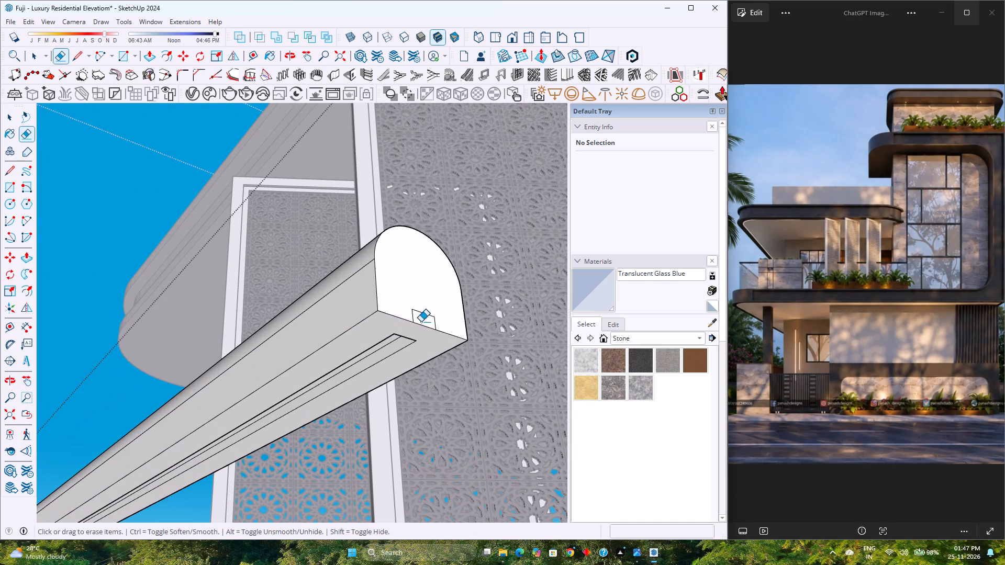
pyautogui.moveTo(420, 315); pyautogui.dragTo(410, 310)
pyautogui.moveTo(440, 318); pyautogui.dragTo(434, 321)
pyautogui.press('space')
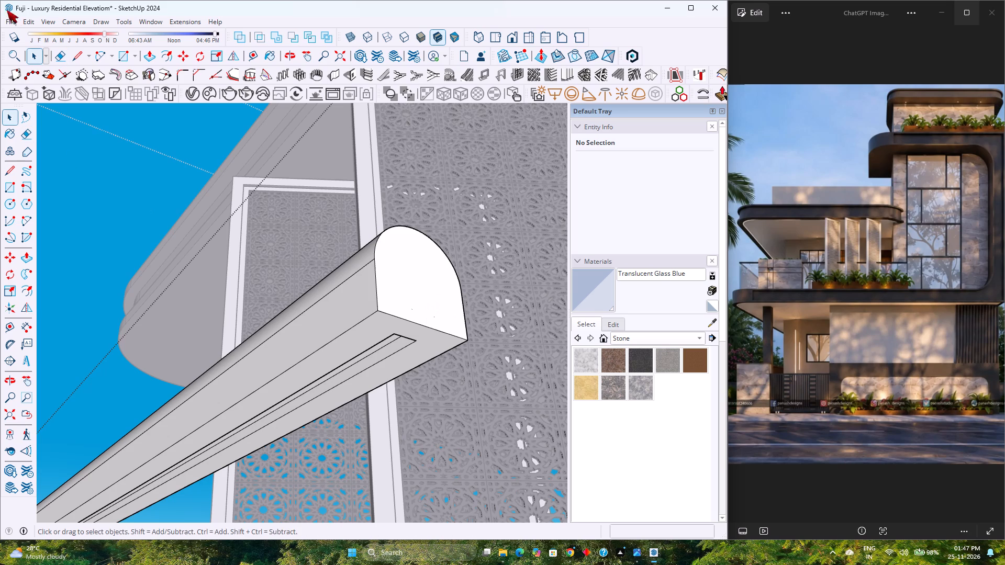
# Unhide all hidden geometry to bring back the glass panel beneath the handrail.
pyautogui.click(30, 22)
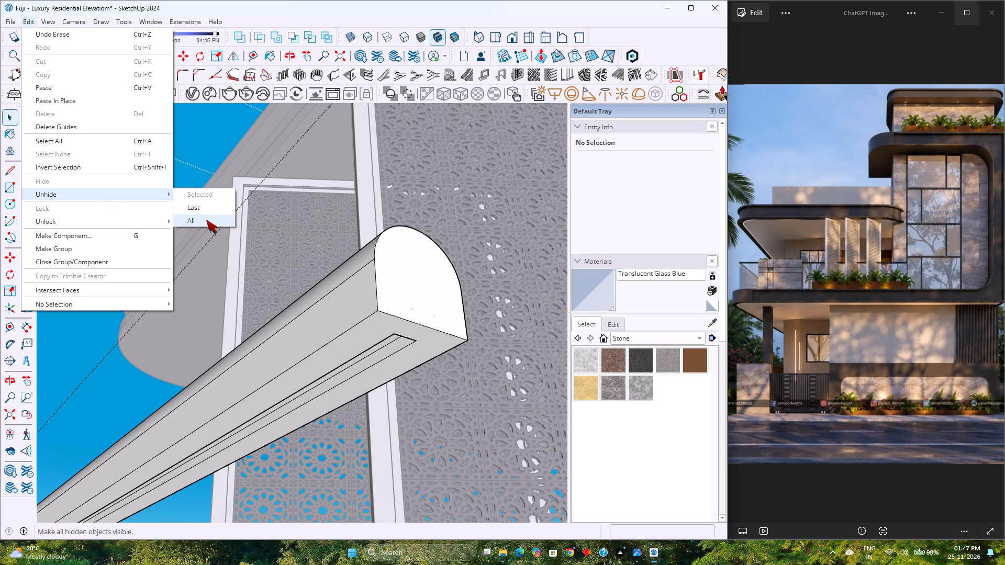
pyautogui.click(206, 220)
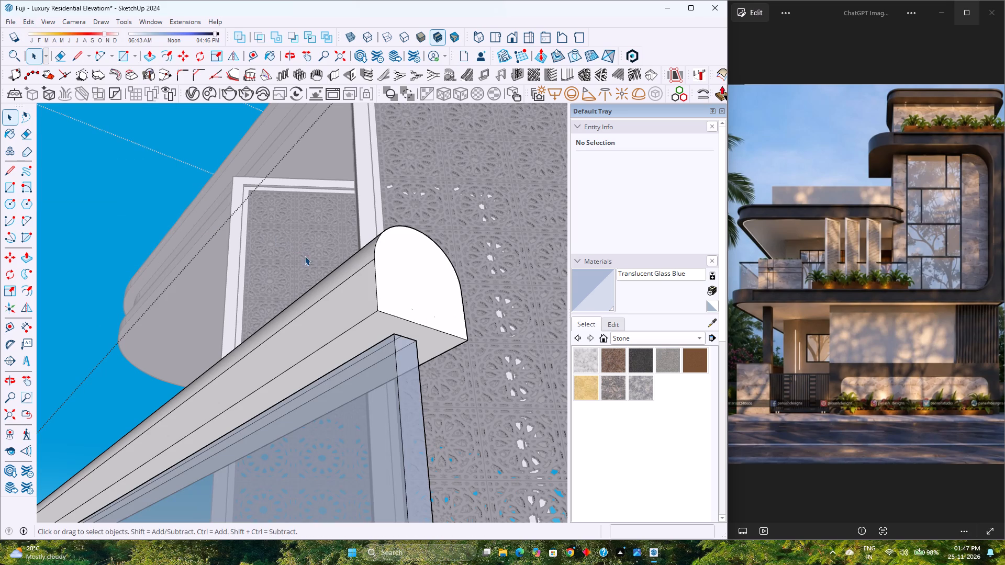
# Hide the handrail's rounded end face and delete the two stray edges inside, beside the top of the glass.
pyautogui.moveTo(306, 258); pyautogui.dragTo(267, 303, button='middle')
pyautogui.scroll(-8, 270, 291)
pyautogui.scroll(5, 193, 415)
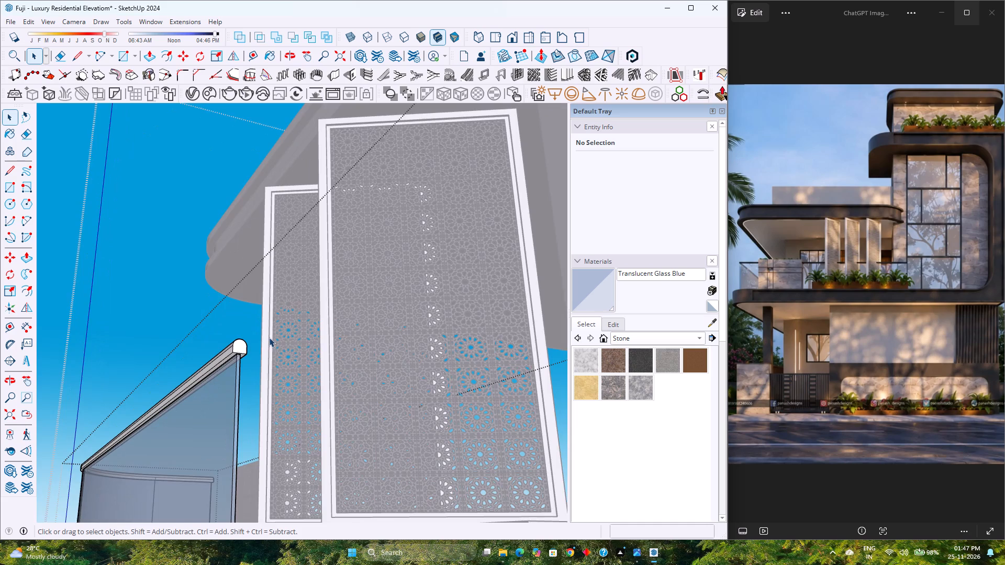
pyautogui.scroll(2, 269, 337)
pyautogui.scroll(16, 214, 363)
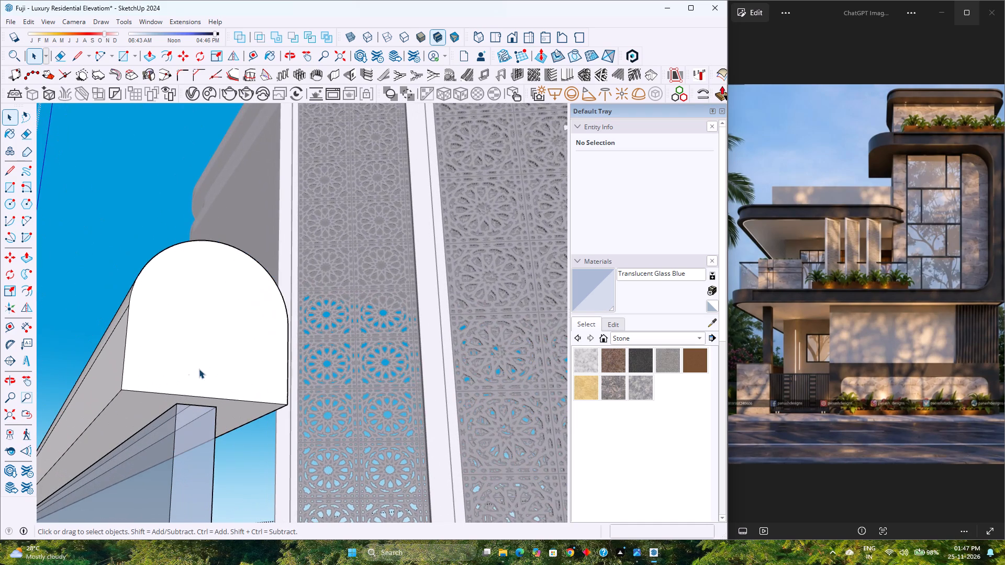
pyautogui.click(203, 348)
pyautogui.scroll(4, 203, 348)
pyautogui.rightClick(204, 346)
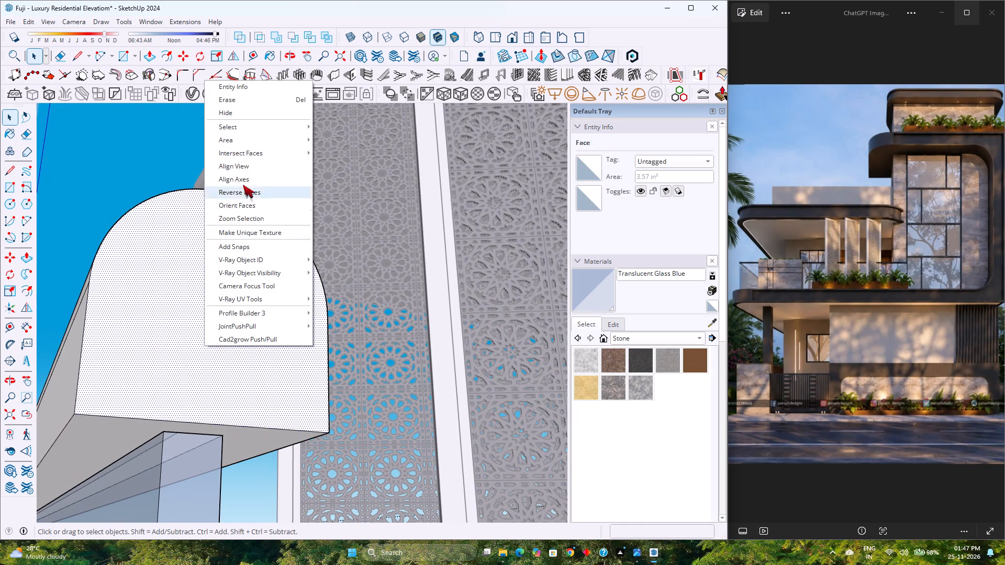
pyautogui.click(244, 108)
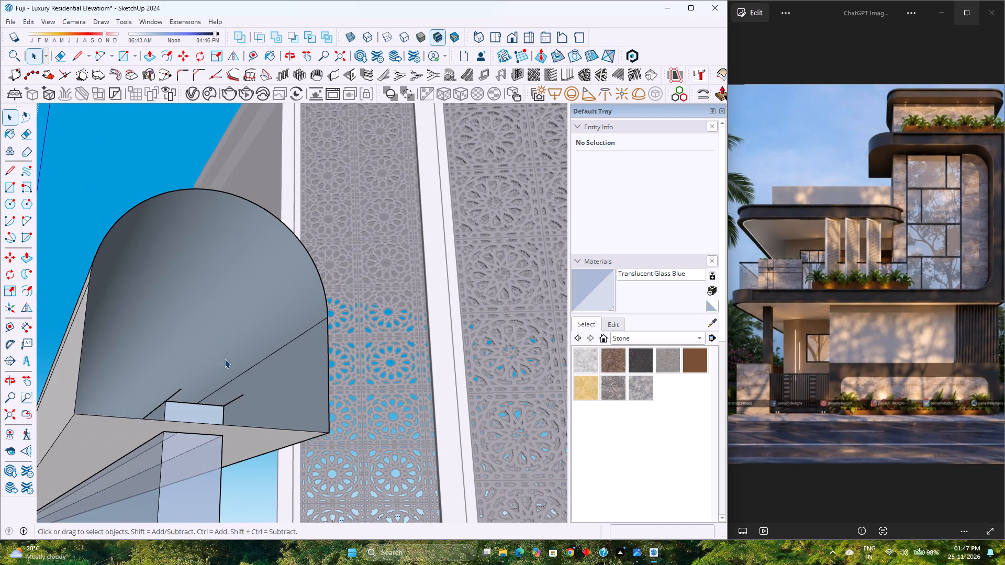
pyautogui.click(177, 390)
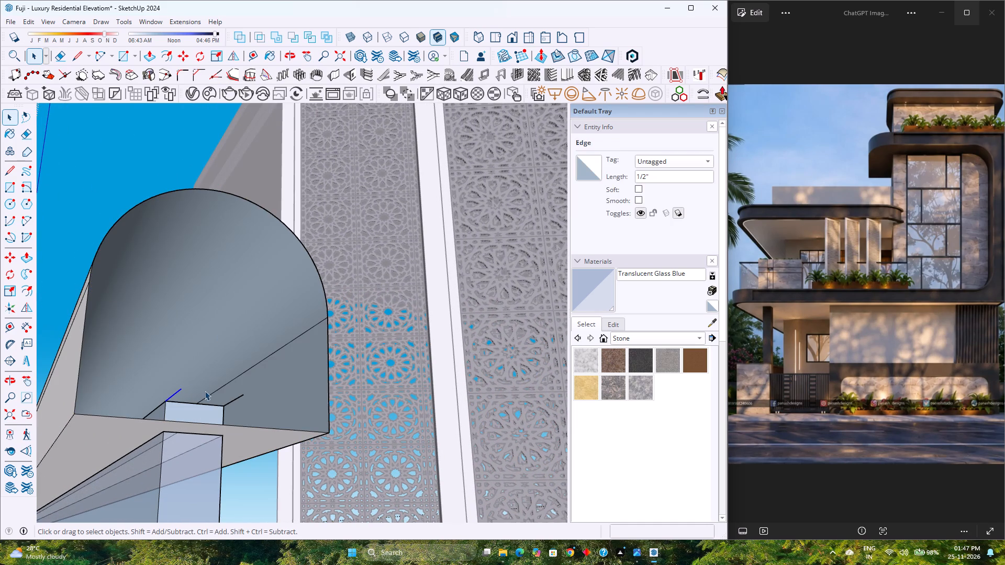
pyautogui.press('Delete')
pyautogui.click(235, 400)
pyautogui.press('Delete')
pyautogui.scroll(-4, 230, 333)
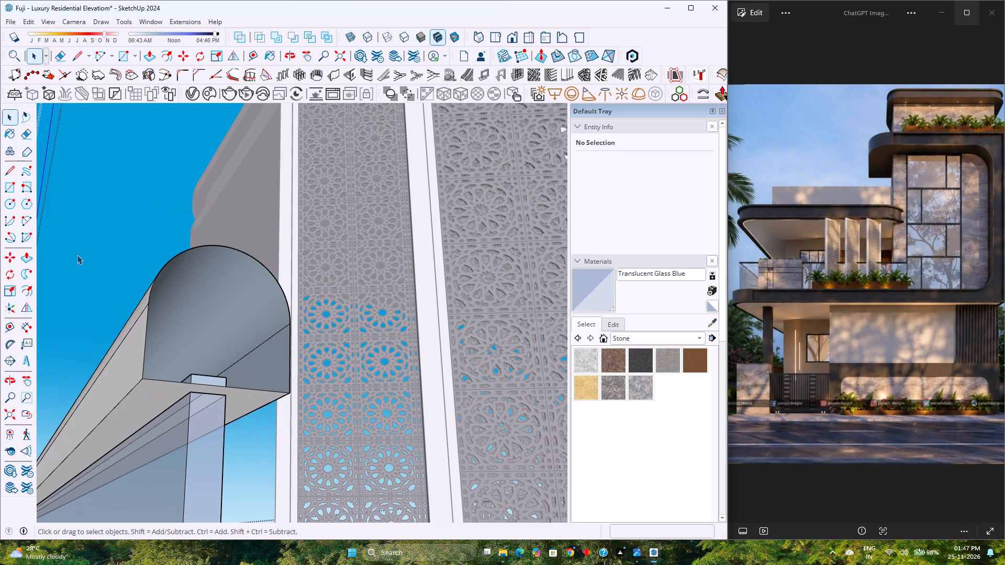
# Unhide all hidden geometry to restore the handrail's end face.
pyautogui.click(27, 20)
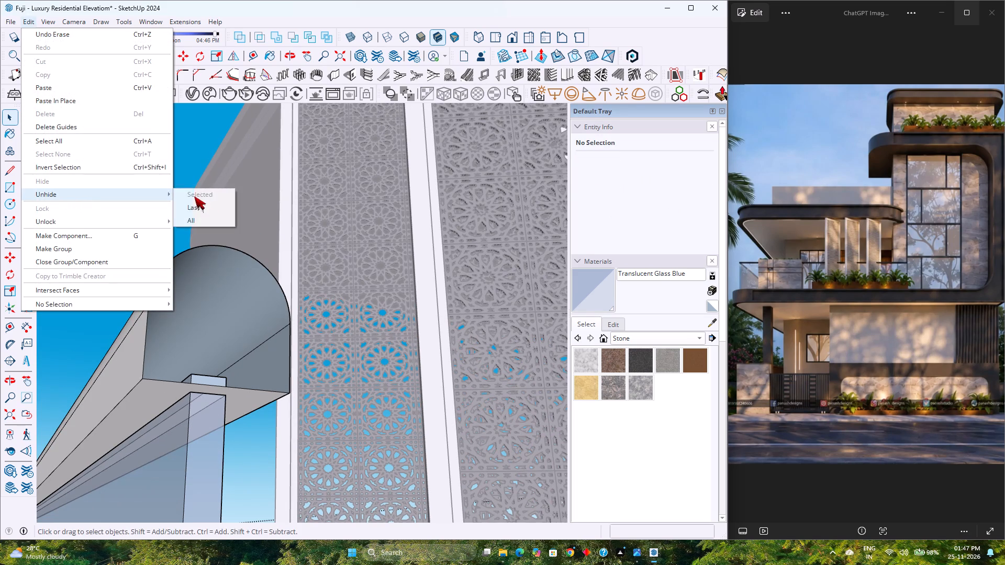
pyautogui.click(213, 221)
# Push the lower rail's groove end face 7' 3 3/4" to the glass panel's end edge.
pyautogui.scroll(-12, 255, 249)
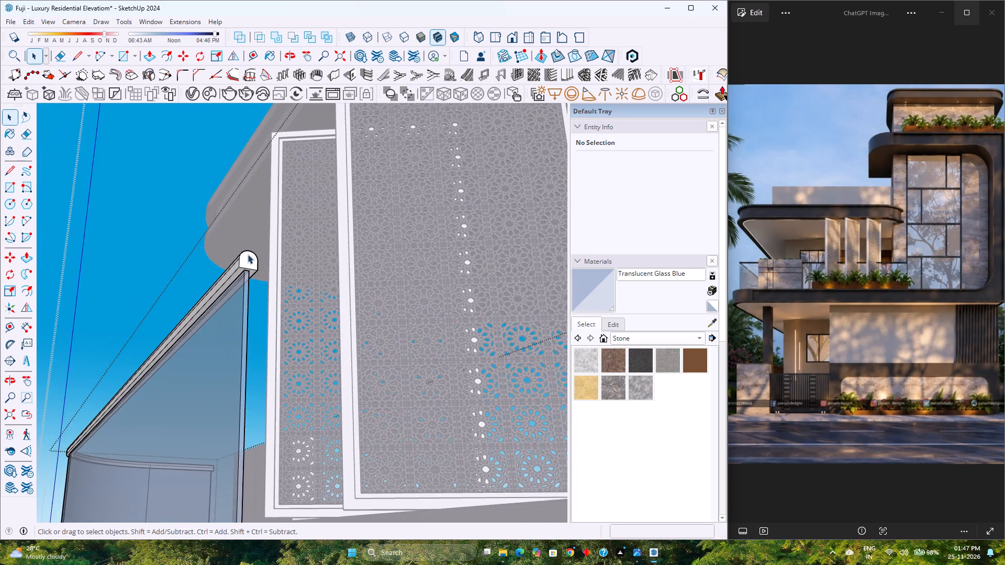
pyautogui.scroll(-11, 248, 254)
pyautogui.moveTo(250, 313); pyautogui.dragTo(248, 456, button='middle')
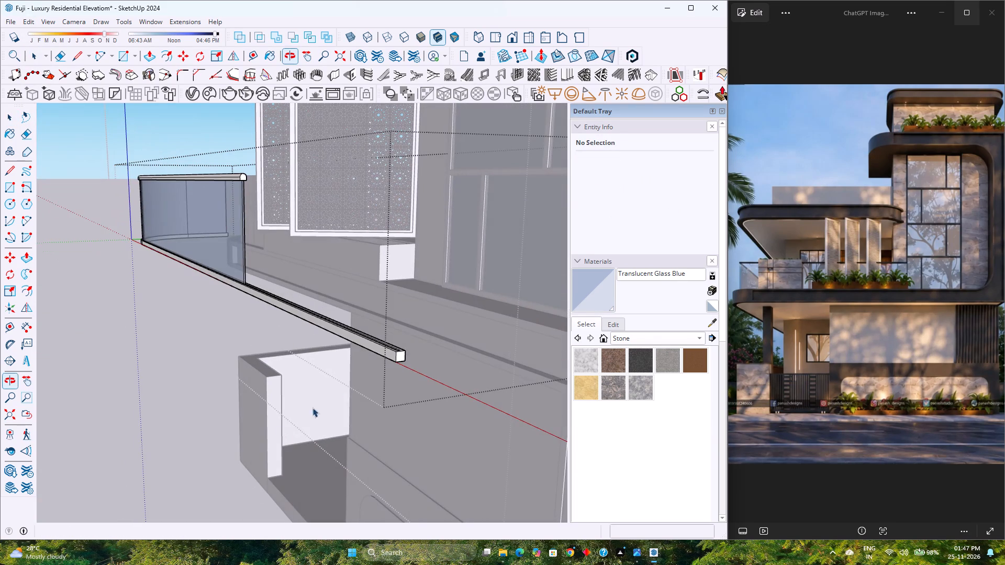
pyautogui.scroll(3, 387, 360)
pyautogui.moveTo(390, 360); pyautogui.dragTo(443, 434, button='middle')
pyautogui.moveTo(267, 276); pyautogui.dragTo(565, 394, button='middle')
pyautogui.scroll(1, 554, 379)
pyautogui.scroll(6, 433, 257)
pyautogui.moveTo(377, 280); pyautogui.dragTo(499, 300, button='middle')
pyautogui.middleClick(499, 300)
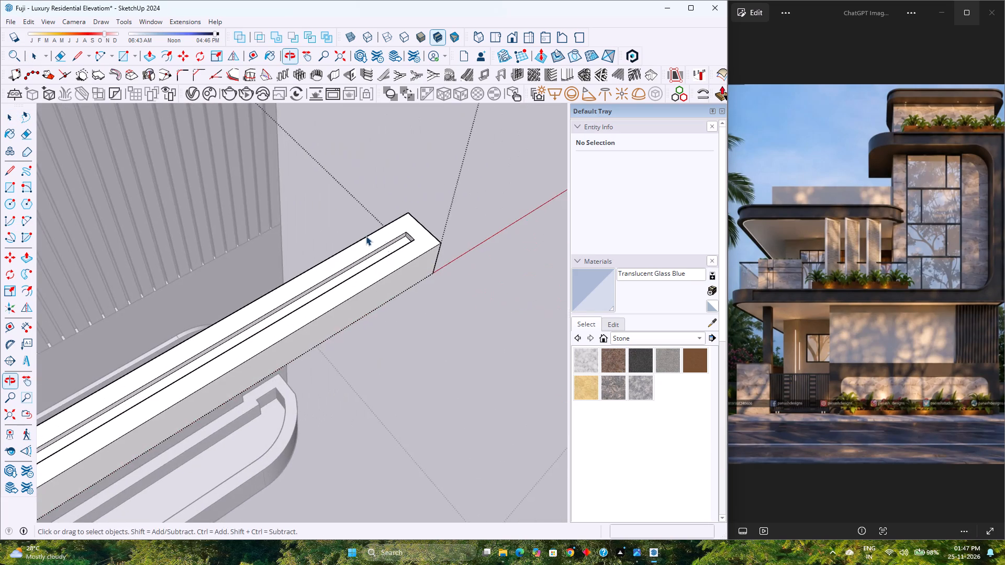
pyautogui.scroll(3, 366, 236)
pyautogui.press('p')
pyautogui.scroll(7, 414, 235)
pyautogui.press('Escape')
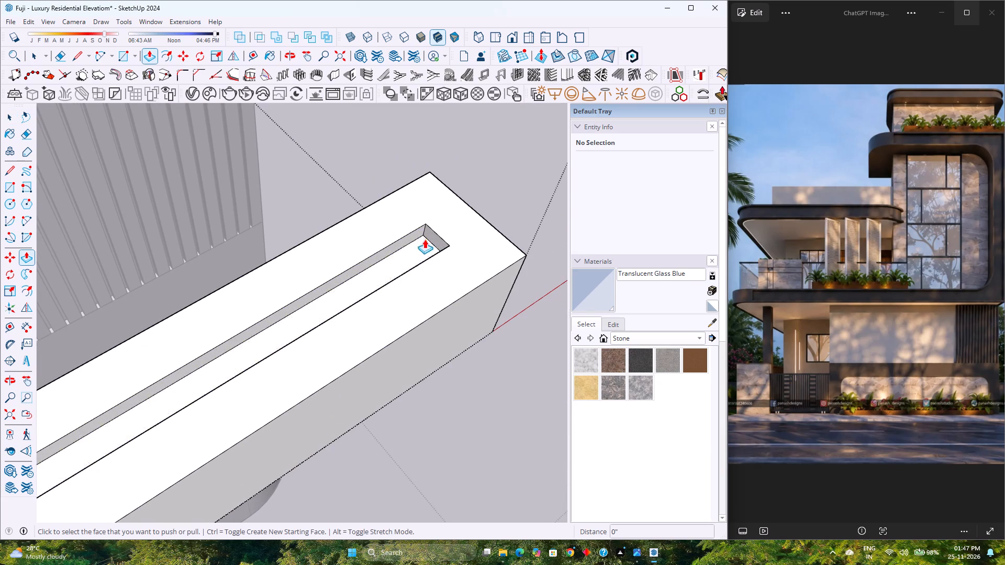
pyautogui.click(433, 238)
pyautogui.scroll(-15, 357, 258)
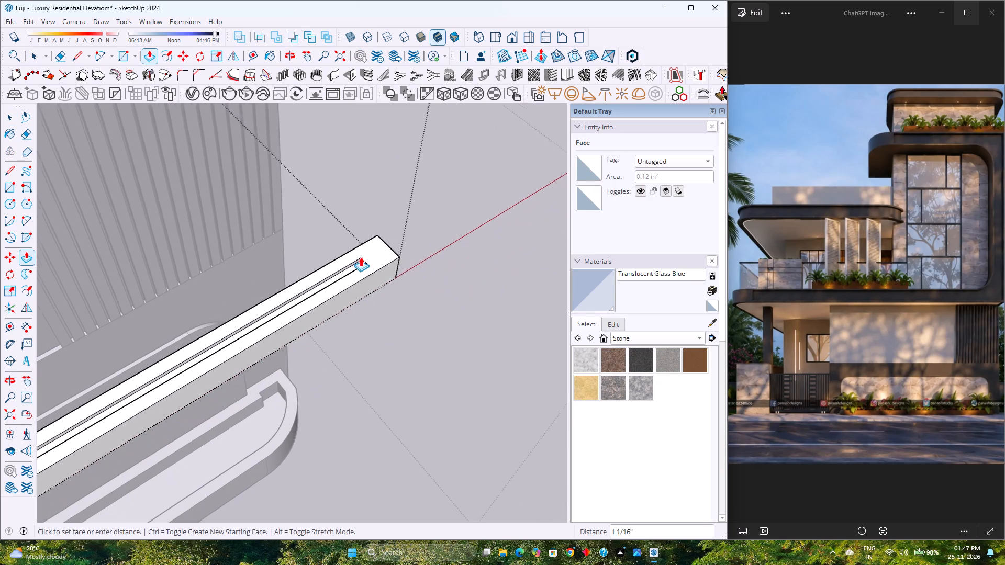
pyautogui.scroll(-20, 361, 257)
pyautogui.scroll(-5, 361, 257)
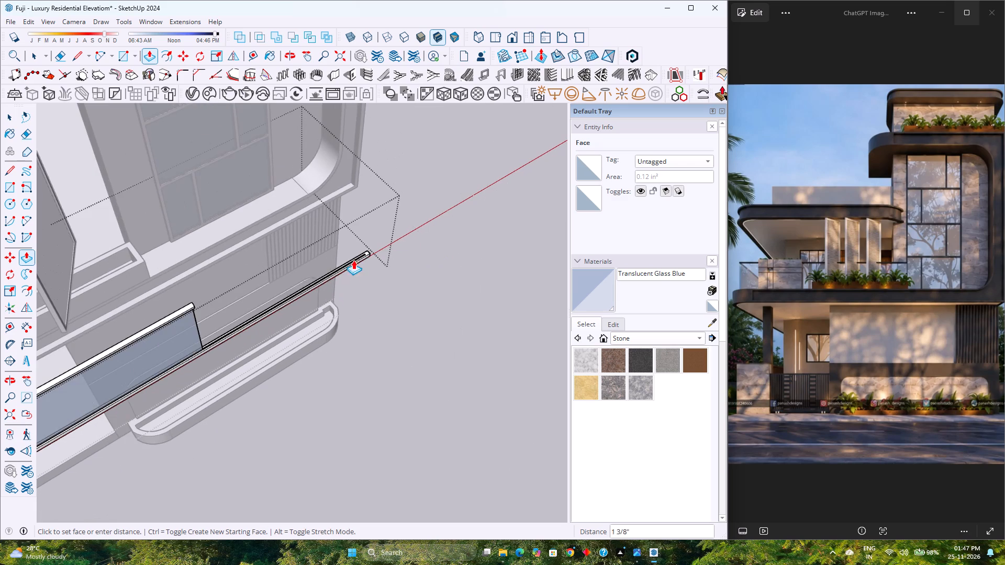
pyautogui.scroll(19, 189, 352)
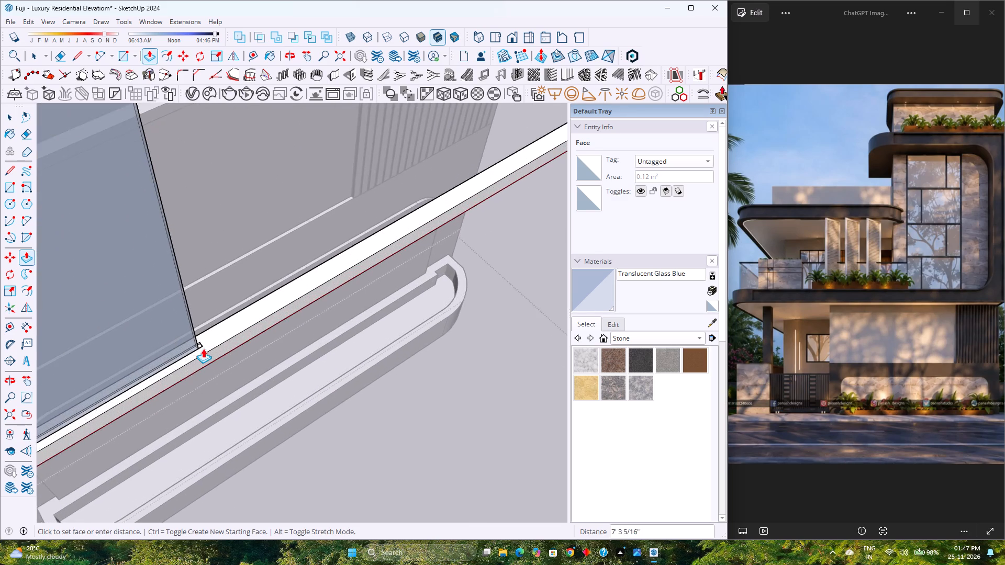
pyautogui.scroll(14, 203, 348)
pyautogui.moveTo(199, 342); pyautogui.dragTo(71, 383, button='middle')
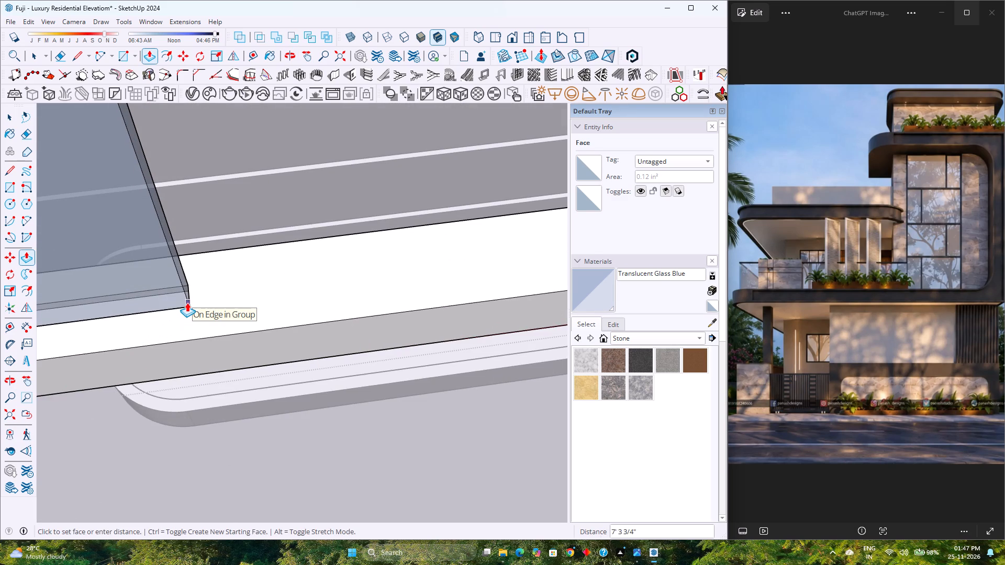
pyautogui.click(187, 302)
pyautogui.scroll(-20, 166, 312)
pyautogui.scroll(-5, 166, 312)
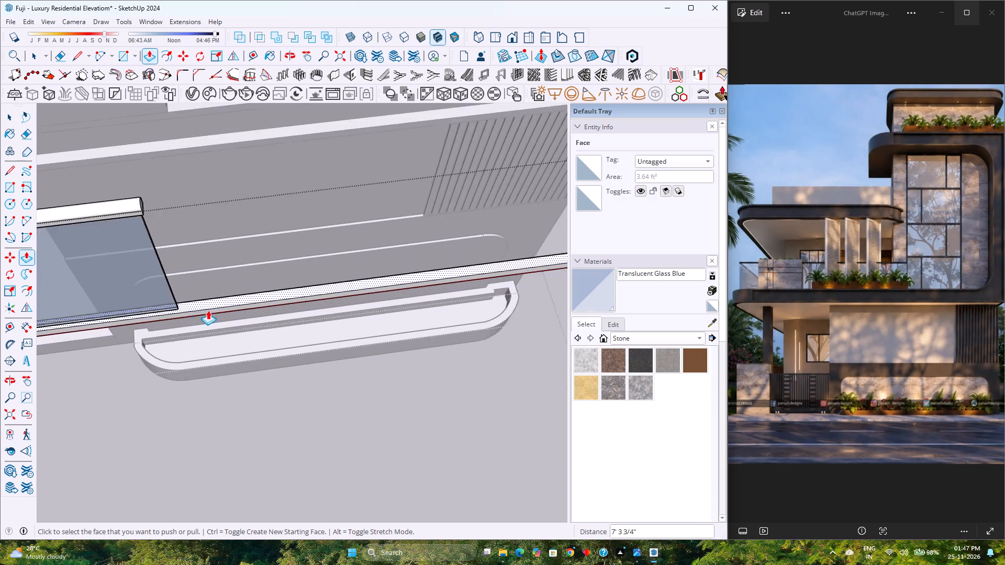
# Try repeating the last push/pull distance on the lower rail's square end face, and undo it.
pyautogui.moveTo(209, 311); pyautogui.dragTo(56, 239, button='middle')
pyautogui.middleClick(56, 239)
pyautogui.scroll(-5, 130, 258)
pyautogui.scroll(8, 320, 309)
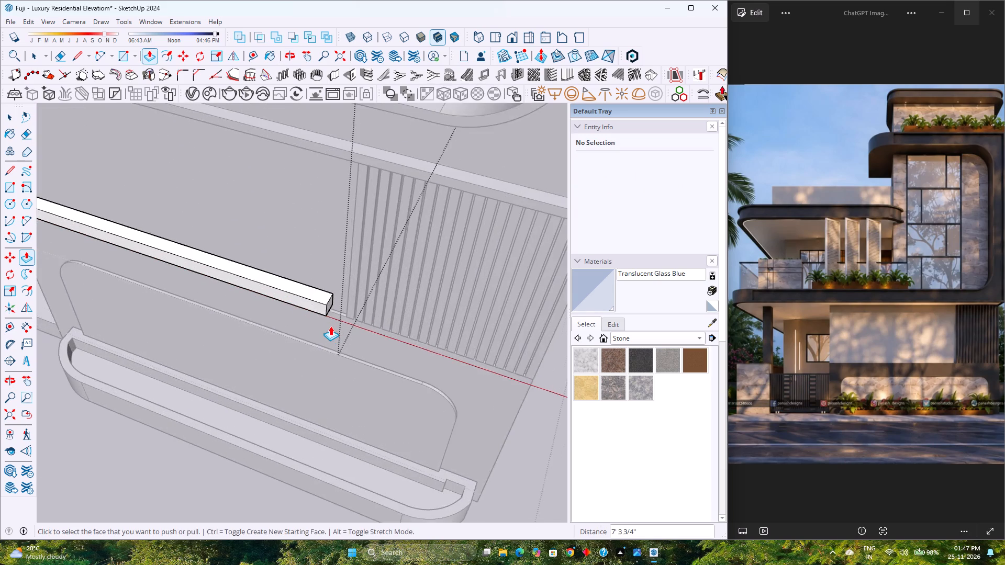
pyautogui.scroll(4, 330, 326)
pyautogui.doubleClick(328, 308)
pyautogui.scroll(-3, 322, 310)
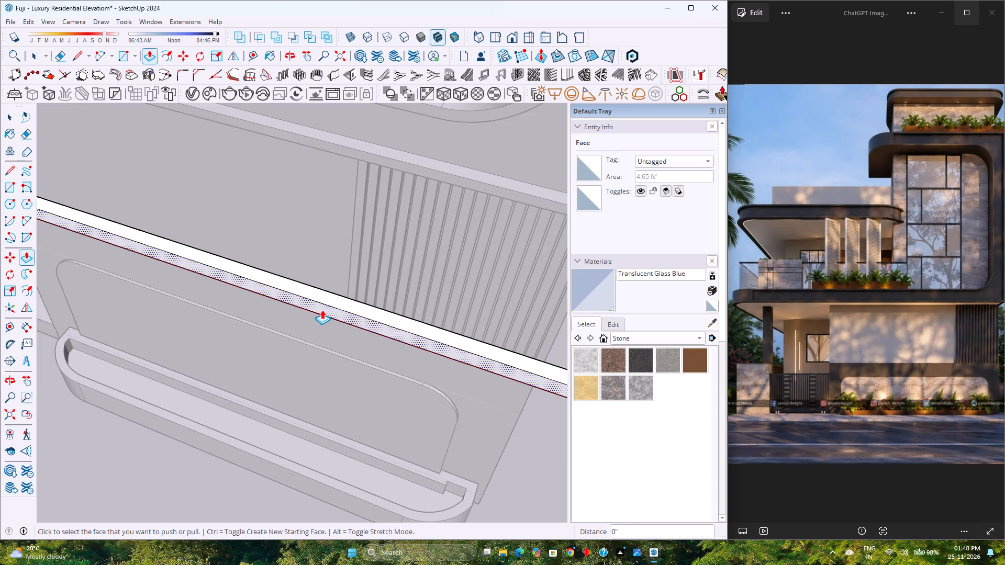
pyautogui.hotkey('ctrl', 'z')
# Push the lower rail's end face back about 7' 4" to line up with the upper handrail's end.
pyautogui.click(326, 307)
pyautogui.scroll(-6, 283, 295)
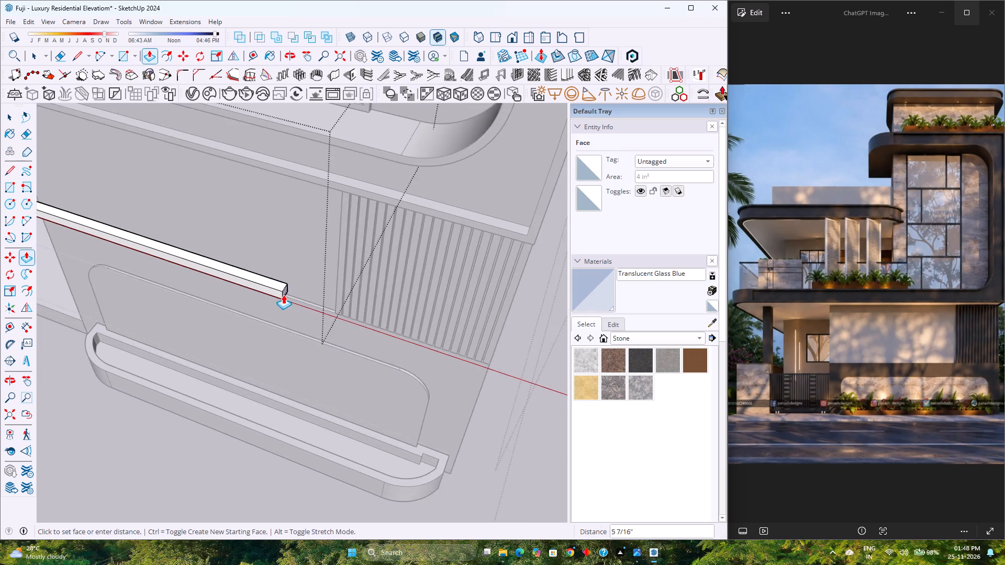
pyautogui.scroll(-6, 283, 295)
pyautogui.keyDown('shift'); pyautogui.moveTo(180, 241); pyautogui.dragTo(321, 352, button='middle'); pyautogui.keyUp('shift')
pyautogui.keyDown('shift'); pyautogui.middleClick(321, 352); pyautogui.keyUp('shift')
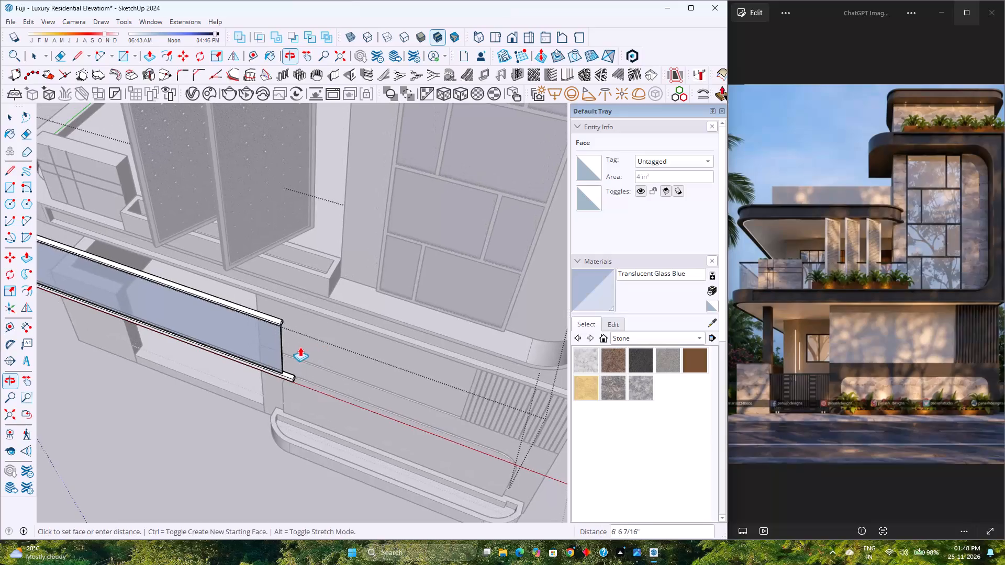
pyautogui.scroll(9, 296, 344)
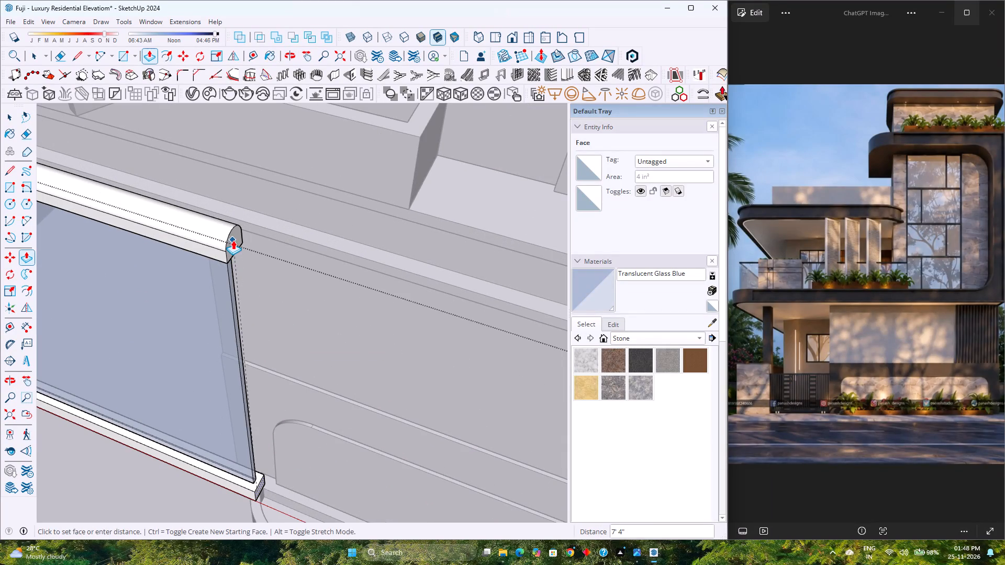
pyautogui.click(233, 240)
pyautogui.scroll(-9, 286, 340)
pyautogui.press('space')
pyautogui.scroll(-5, 286, 341)
pyautogui.scroll(-1, 217, 355)
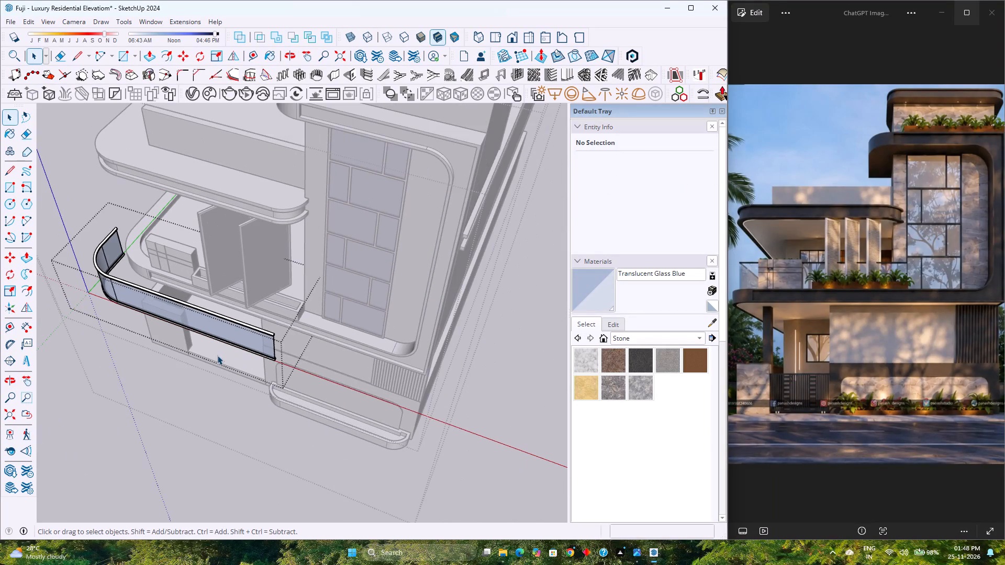
# Move the glass railing group about 5' 2" from its lower end corner to the planter's rear bottom corner at the wall.
pyautogui.press('Escape')
pyautogui.click(238, 334)
pyautogui.scroll(3, 238, 342)
pyautogui.moveTo(238, 342); pyautogui.dragTo(243, 328, button='middle')
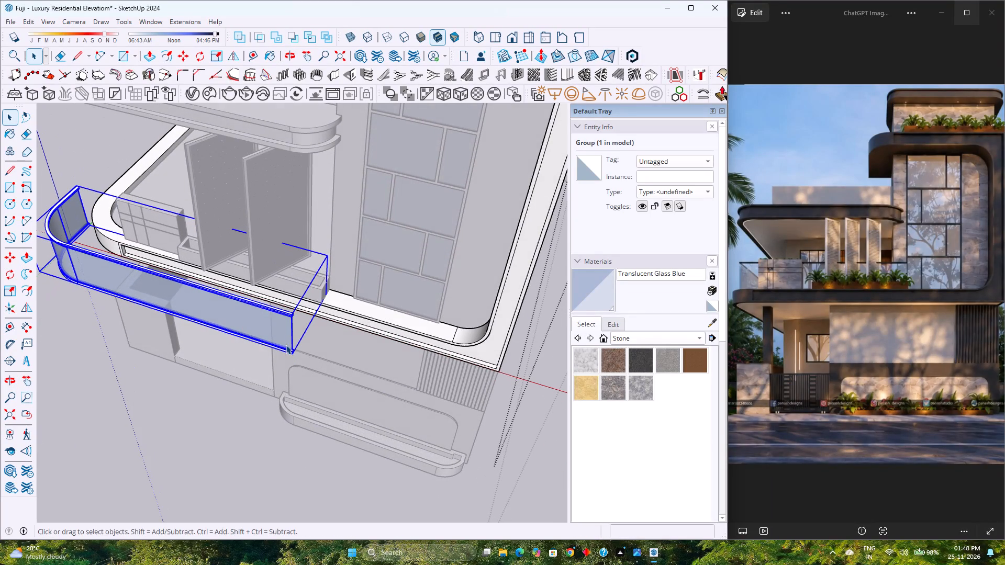
pyautogui.press('m')
pyautogui.scroll(4, 305, 341)
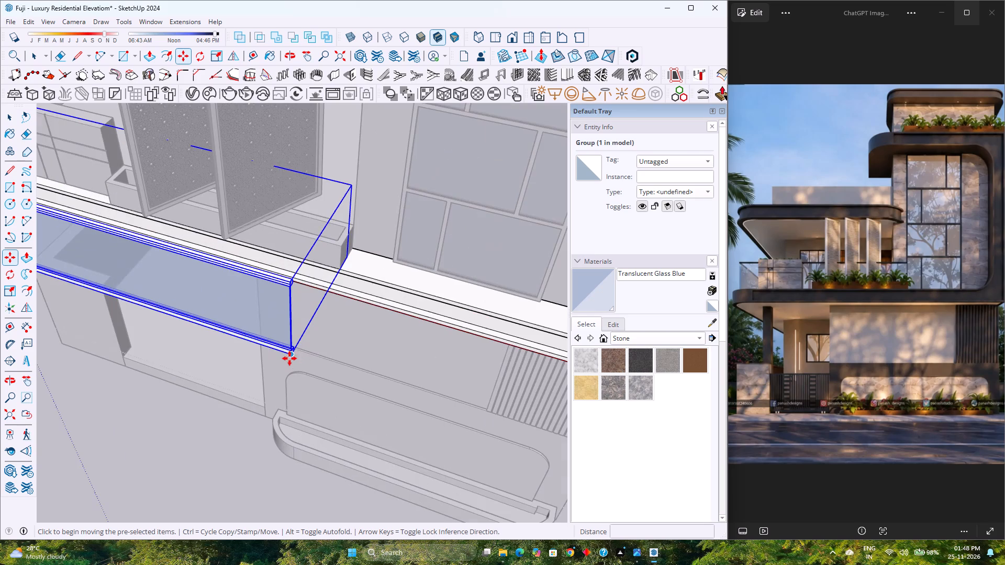
pyautogui.scroll(7, 292, 354)
pyautogui.click(293, 355)
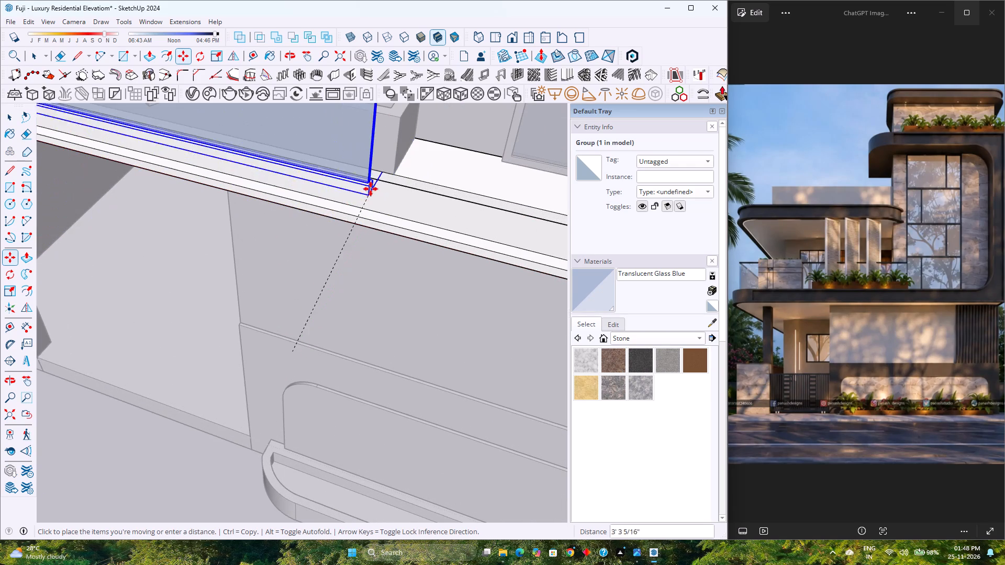
pyautogui.scroll(-3, 382, 168)
pyautogui.keyDown('shift'); pyautogui.moveTo(385, 161); pyautogui.dragTo(304, 452, button='middle'); pyautogui.keyUp('shift')
pyautogui.keyDown('shift'); pyautogui.middleClick(304, 452); pyautogui.keyUp('shift')
pyautogui.scroll(3, 321, 399)
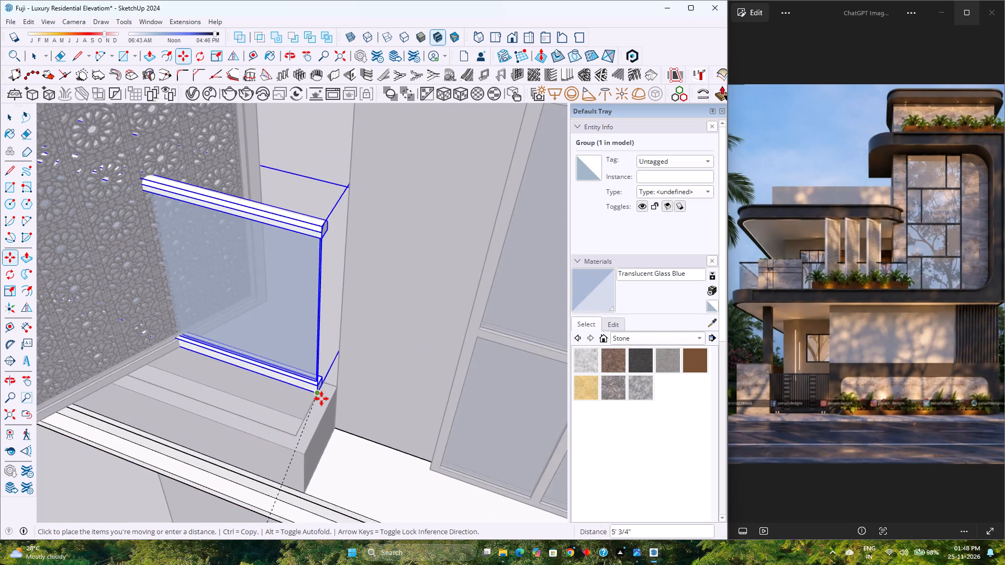
pyautogui.scroll(7, 321, 399)
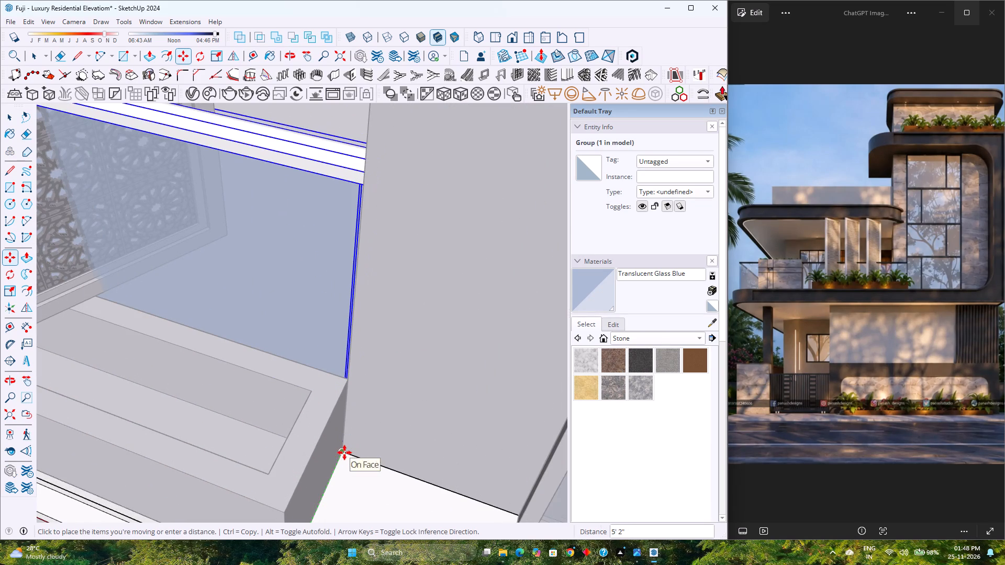
pyautogui.click(344, 453)
# Examine the moved glass railing's position along the balcony slab's curved corner, grooved block and planter from several angles.
pyautogui.scroll(-9, 339, 429)
pyautogui.moveTo(269, 435); pyautogui.dragTo(305, 356, button='middle')
pyautogui.middleClick(306, 355)
pyautogui.scroll(-8, 311, 349)
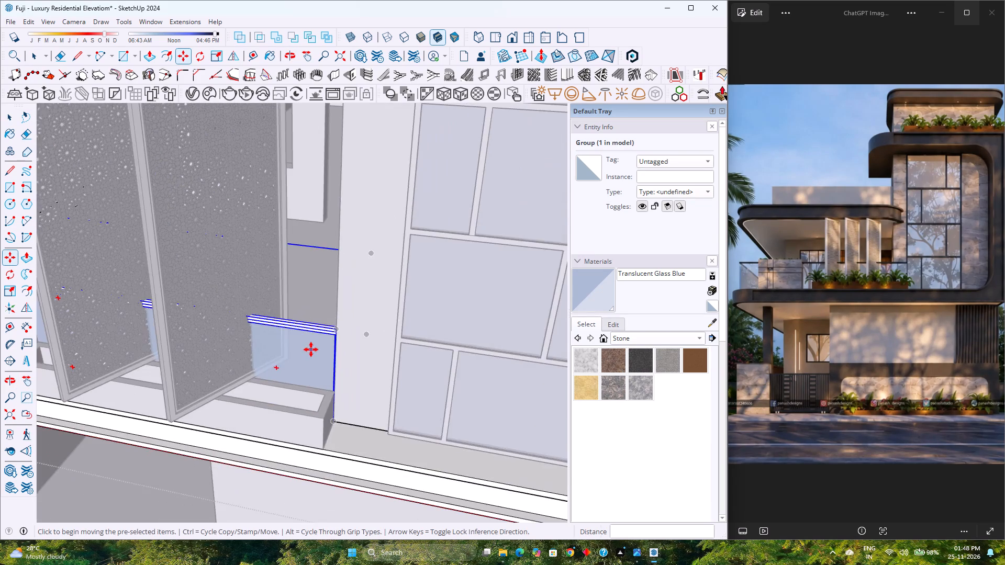
pyautogui.scroll(-2, 311, 349)
pyautogui.moveTo(175, 389); pyautogui.dragTo(445, 387, button='middle')
pyautogui.middleClick(445, 387)
pyautogui.scroll(-4, 336, 379)
pyautogui.moveTo(164, 399); pyautogui.dragTo(347, 355, button='middle')
pyautogui.middleClick(347, 355)
pyautogui.scroll(3, 390, 377)
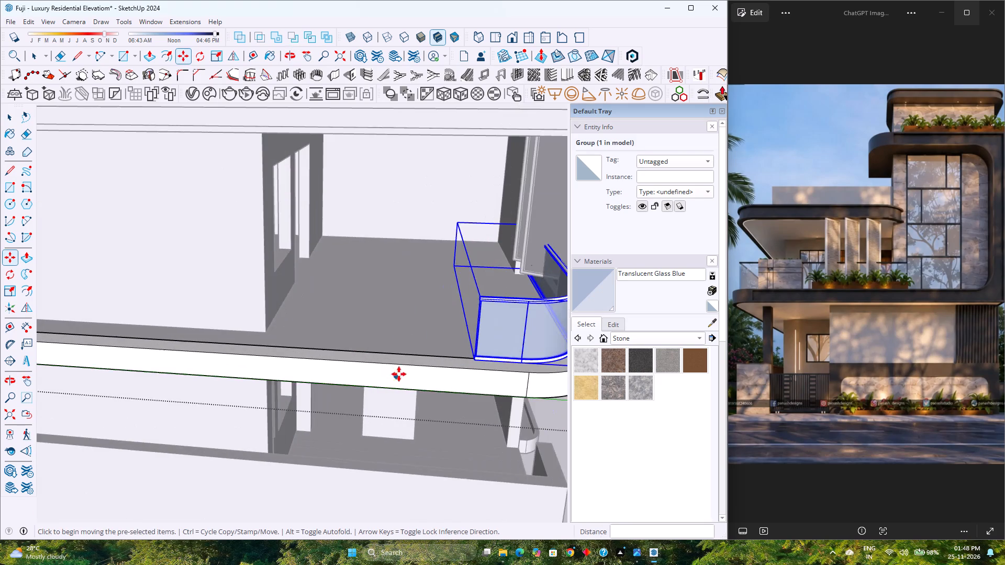
pyautogui.keyDown('shift'); pyautogui.moveTo(435, 358); pyautogui.dragTo(173, 386, button='middle'); pyautogui.keyUp('shift')
pyautogui.scroll(5, 272, 362)
pyautogui.press('space')
pyautogui.scroll(4, 321, 408)
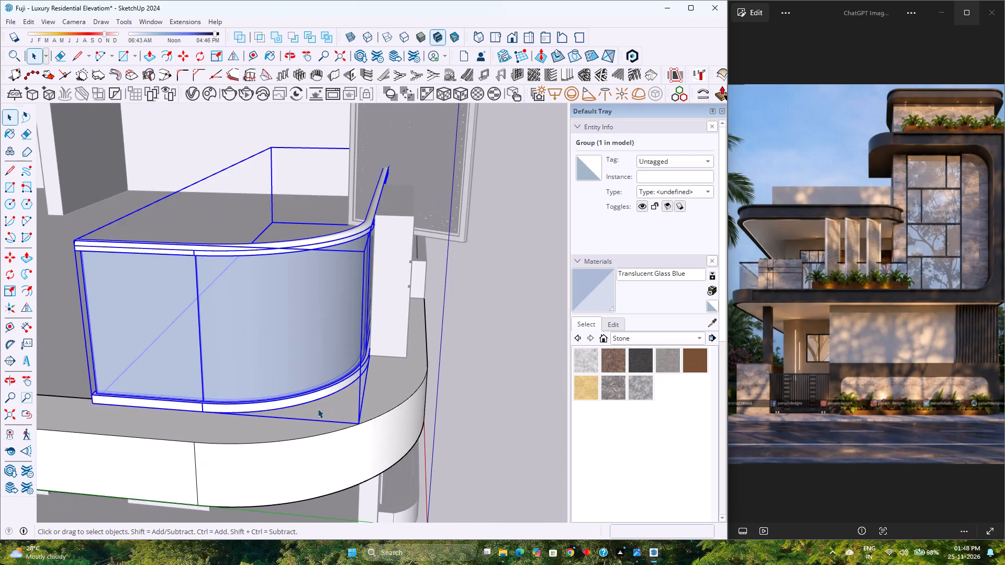
pyautogui.moveTo(296, 410); pyautogui.dragTo(403, 354, button='middle')
pyautogui.middleClick(403, 354)
pyautogui.click(504, 310)
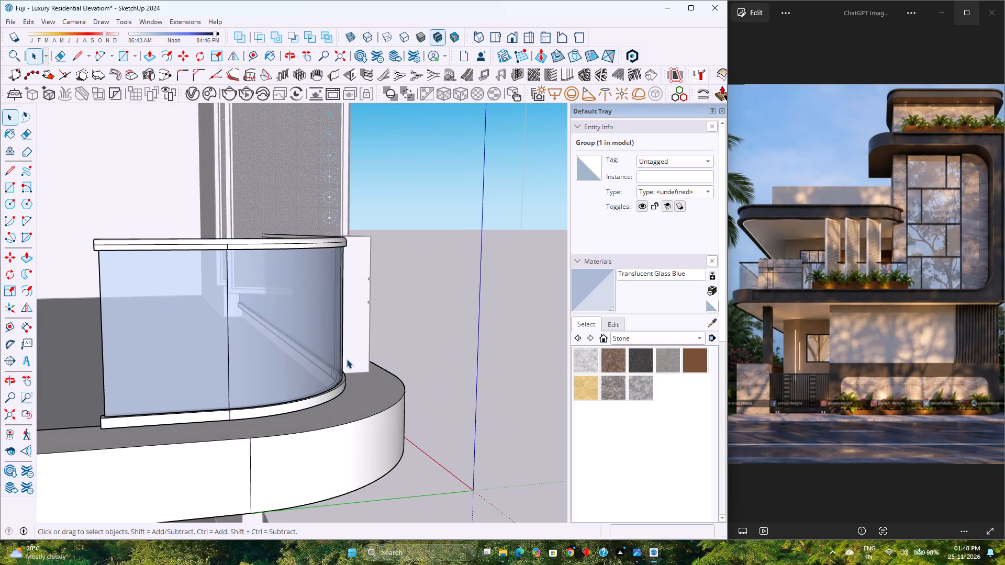
pyautogui.moveTo(343, 360); pyautogui.dragTo(0, 370, button='middle')
pyautogui.scroll(-2, 203, 378)
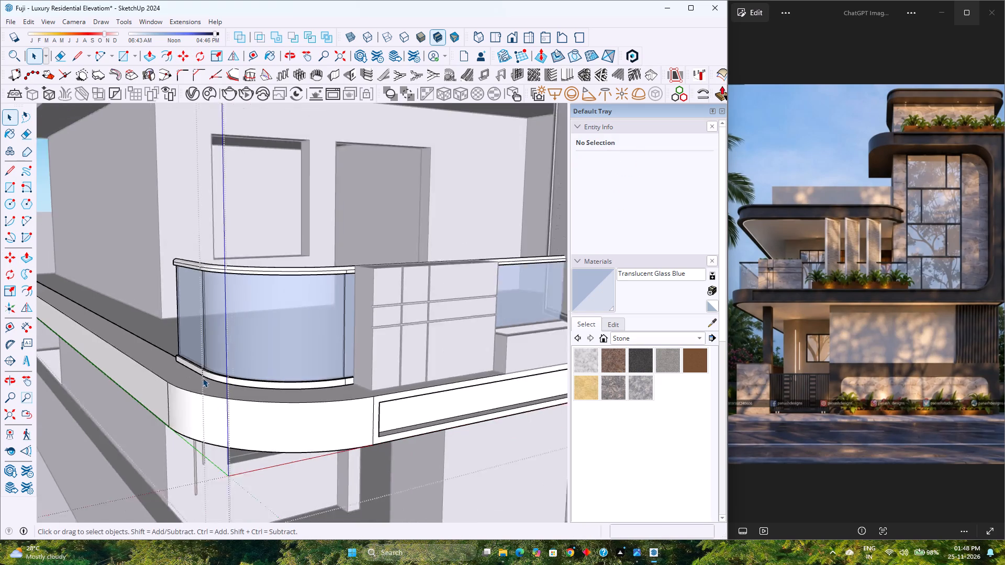
pyautogui.scroll(-4, 203, 378)
pyautogui.click(105, 429)
pyautogui.moveTo(215, 402); pyautogui.dragTo(542, 446, button='middle')
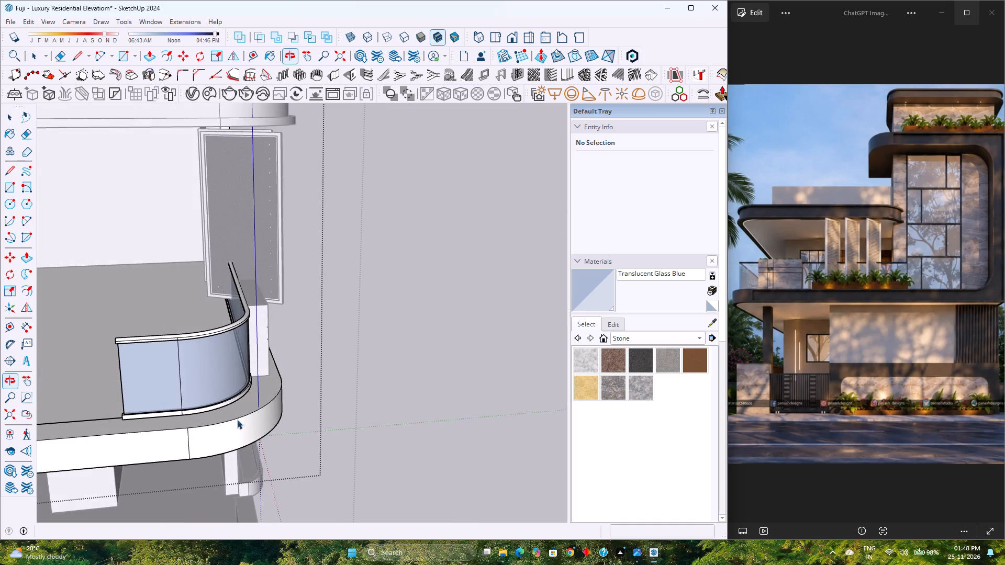
pyautogui.moveTo(195, 417); pyautogui.dragTo(169, 490, button='middle')
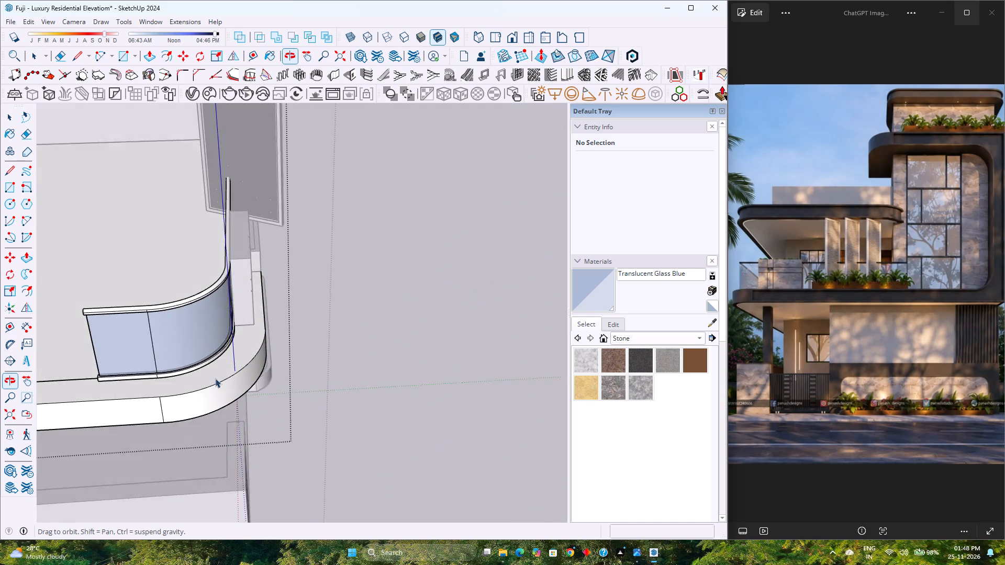
pyautogui.scroll(7, 258, 320)
pyautogui.press('Escape')
# Move all geometry of the grooved block on the balcony 0.5 toward the slab's front edge.
pyautogui.click(240, 307)
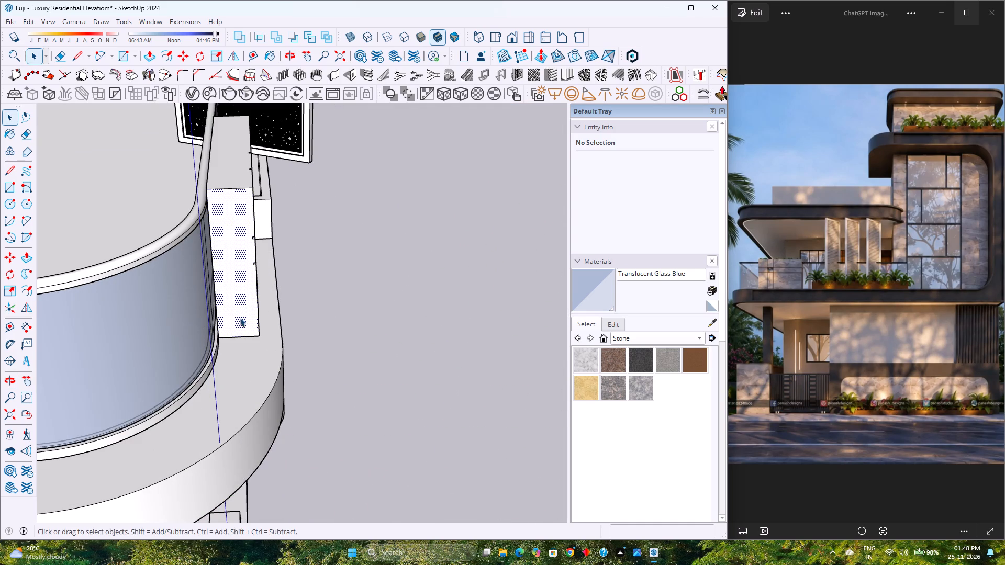
pyautogui.moveTo(249, 299); pyautogui.dragTo(0, 314, button='middle')
pyautogui.middleClick(0, 314)
pyautogui.scroll(2, 269, 274)
pyautogui.tripleClick(258, 273)
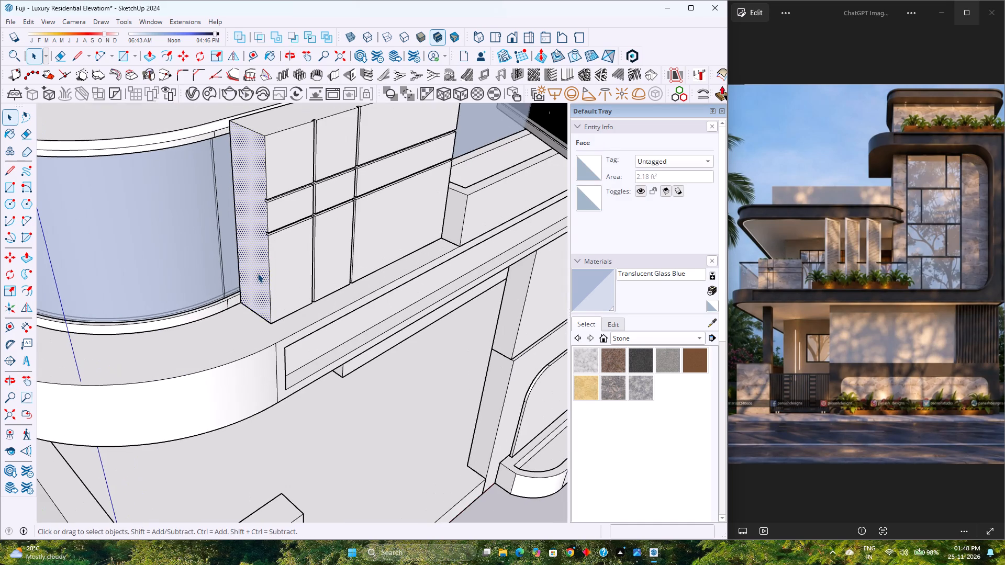
pyautogui.press('m')
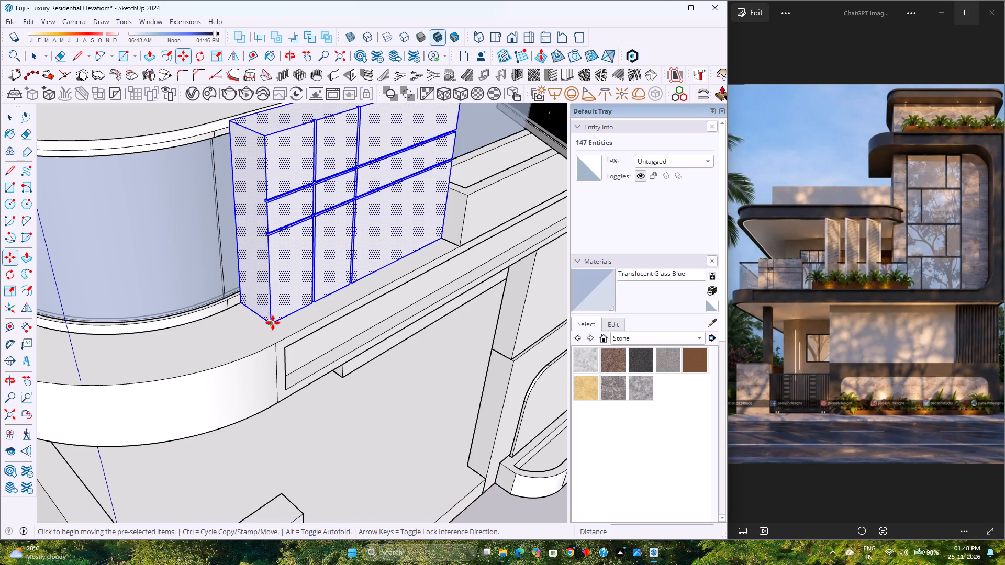
pyautogui.click(273, 323)
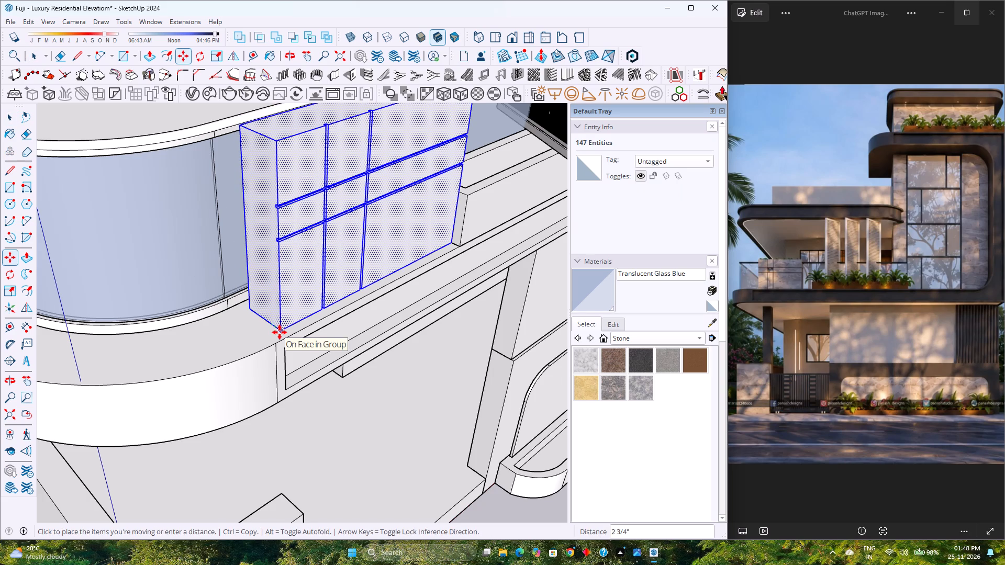
pyautogui.press('0')
pyautogui.write('.5')
pyautogui.press('Return')
pyautogui.moveTo(242, 326); pyautogui.dragTo(372, 334, button='middle')
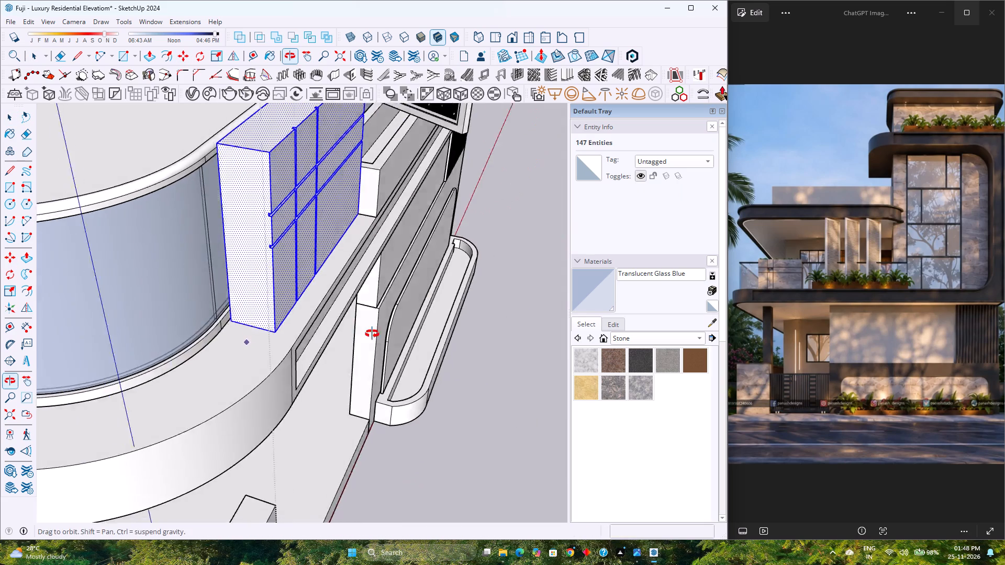
pyautogui.moveTo(372, 334); pyautogui.dragTo(487, 300, button='middle')
pyautogui.moveTo(185, 350); pyautogui.dragTo(183, 290, button='middle')
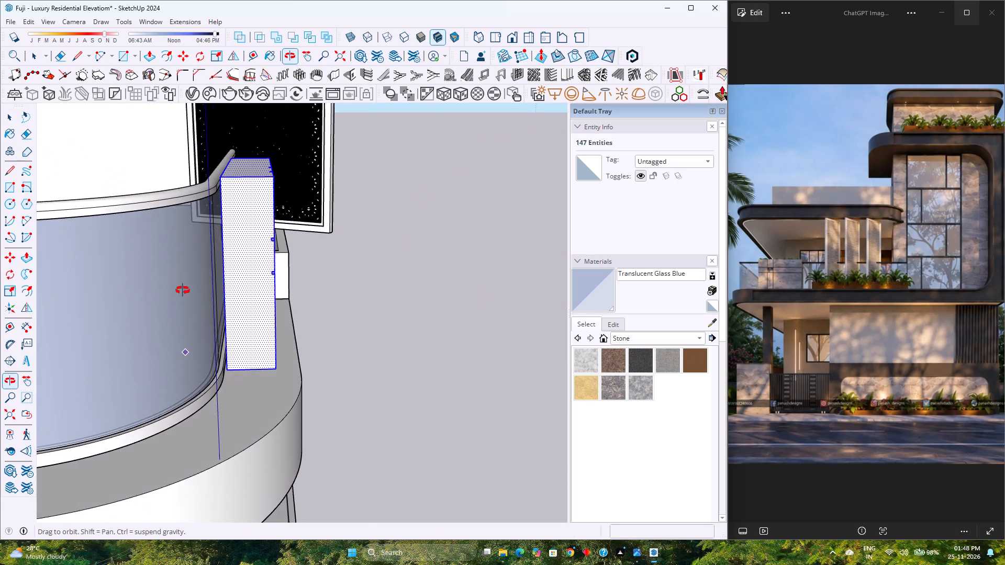
pyautogui.moveTo(183, 290); pyautogui.dragTo(164, 286, button='middle')
pyautogui.press('space')
pyautogui.moveTo(298, 317); pyautogui.dragTo(255, 319, button='middle')
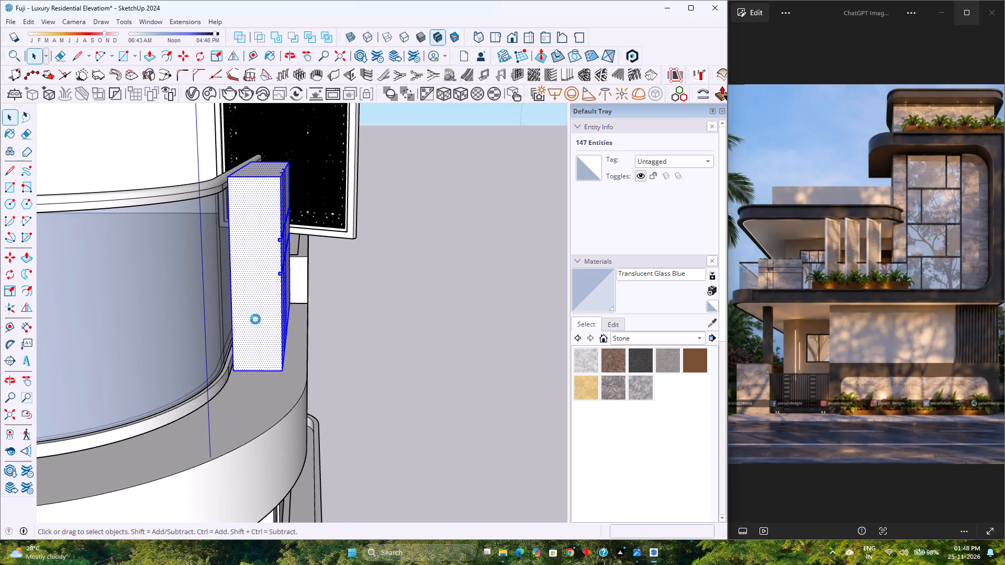
pyautogui.moveTo(255, 319); pyautogui.dragTo(14, 325, button='middle')
pyautogui.scroll(-3, 210, 349)
# Move the planter box group beside the grooved block by 0.5 along the green axis.
pyautogui.click(340, 298)
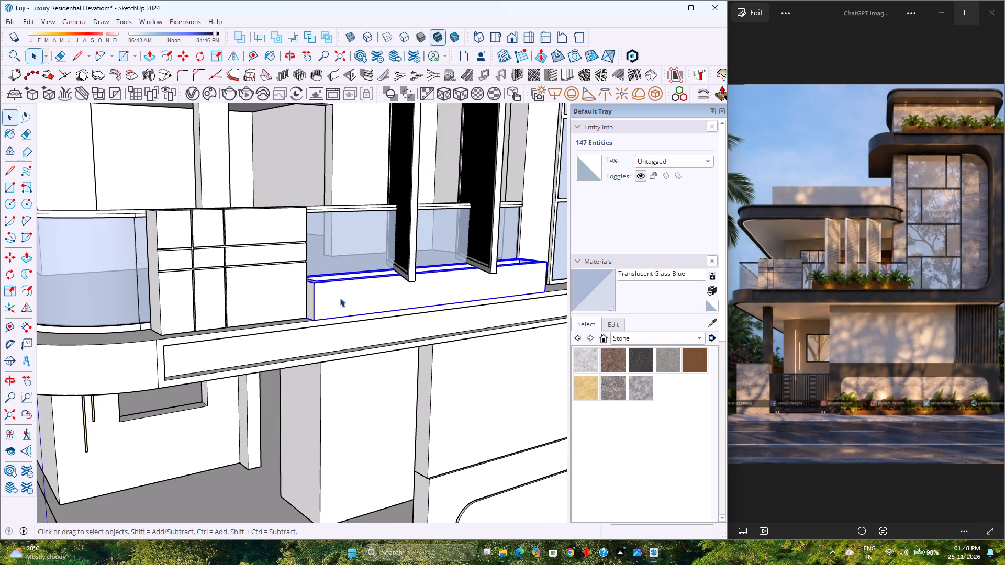
pyautogui.scroll(7, 333, 297)
pyautogui.moveTo(330, 297); pyautogui.dragTo(411, 434, button='middle')
pyautogui.scroll(4, 341, 346)
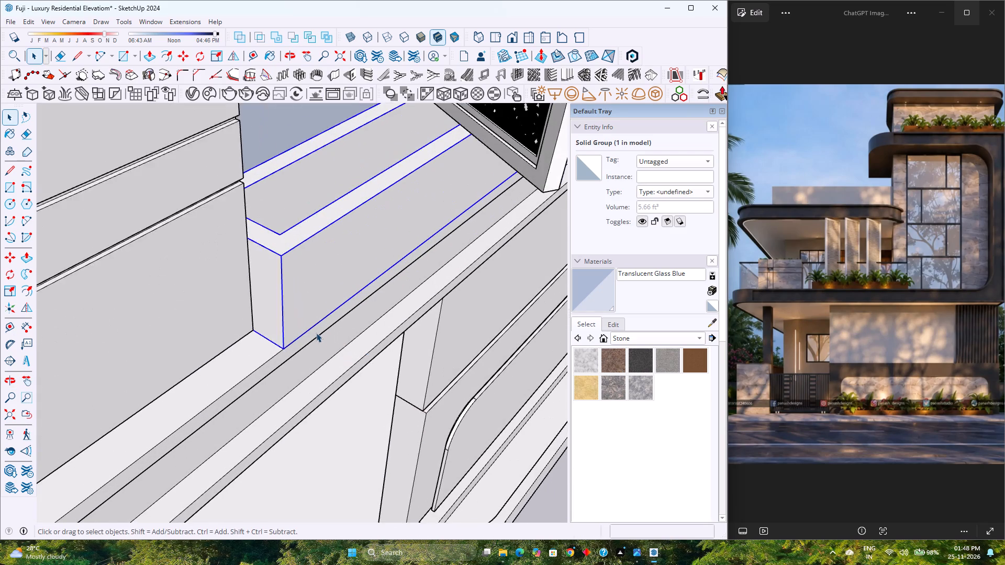
pyautogui.scroll(2, 316, 333)
pyautogui.press('m')
pyautogui.click(271, 356)
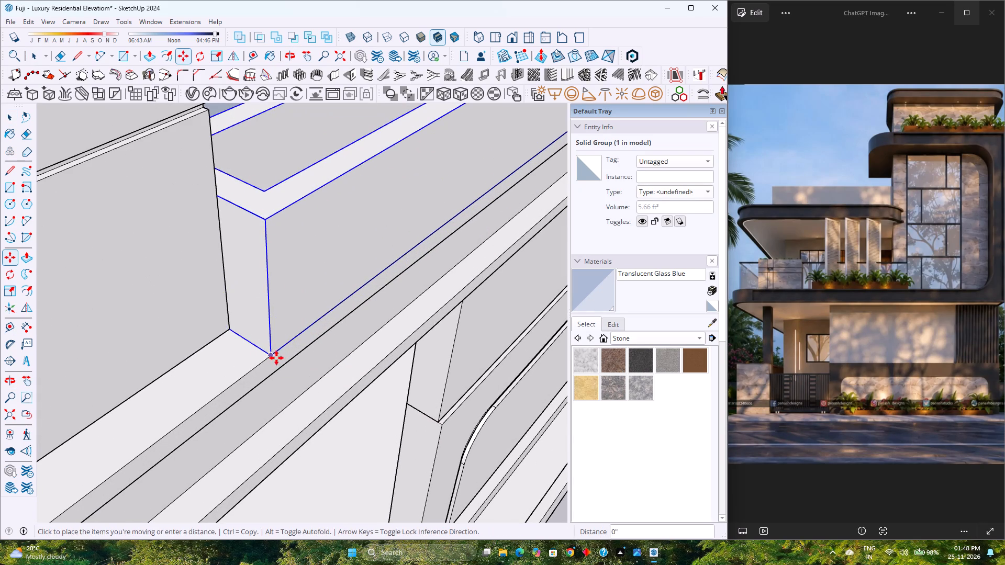
pyautogui.press('0')
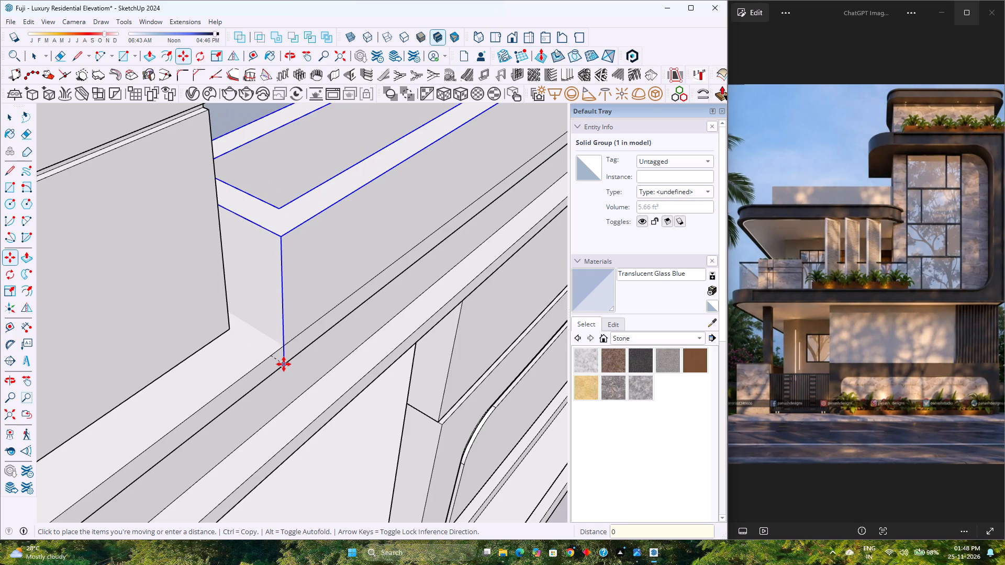
pyautogui.press('Left')
pyautogui.scroll(-8, 248, 334)
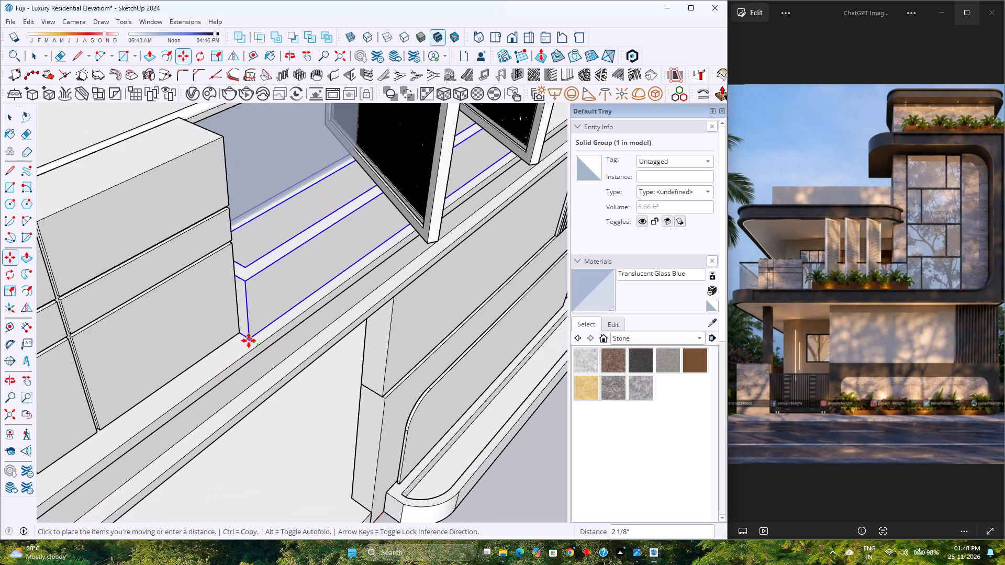
pyautogui.write('0.')
pyautogui.press('5')
pyautogui.press('Return')
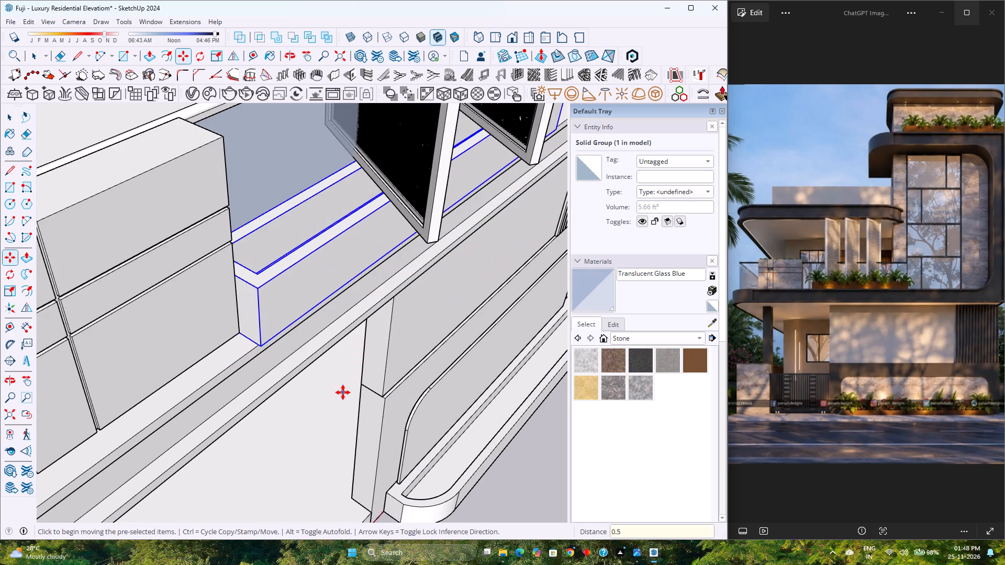
# Scale the planter box group's depth along the green axis to about 0.96.
pyautogui.scroll(-9, 232, 330)
pyautogui.press('s')
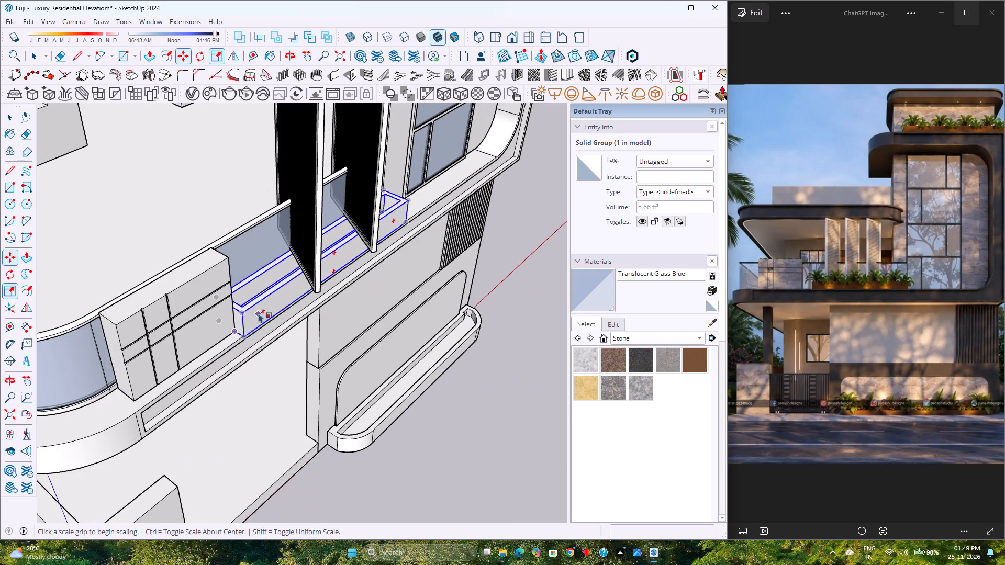
pyautogui.scroll(4, 271, 299)
pyautogui.click(365, 248)
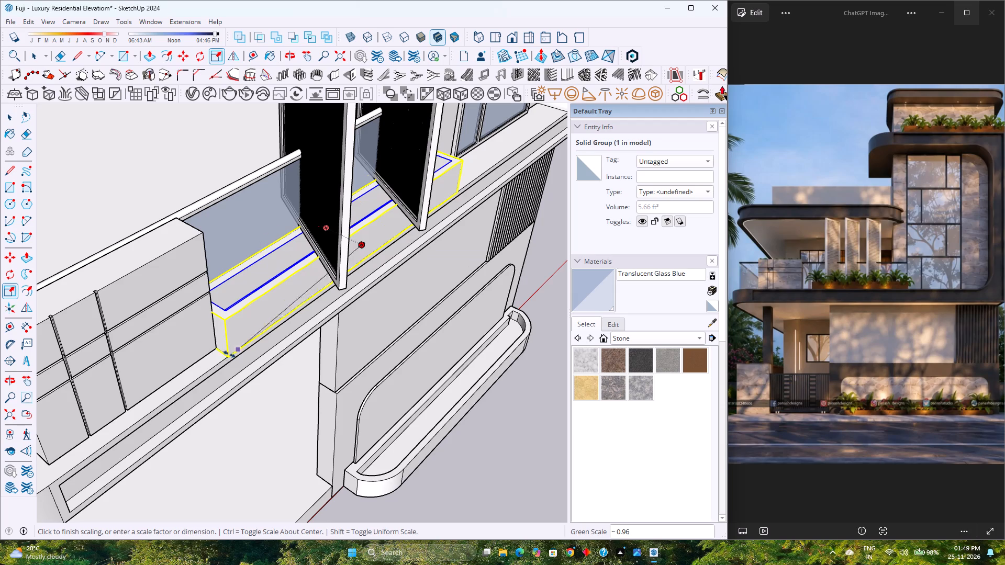
pyautogui.click(220, 364)
pyautogui.scroll(-4, 306, 354)
pyautogui.press('space')
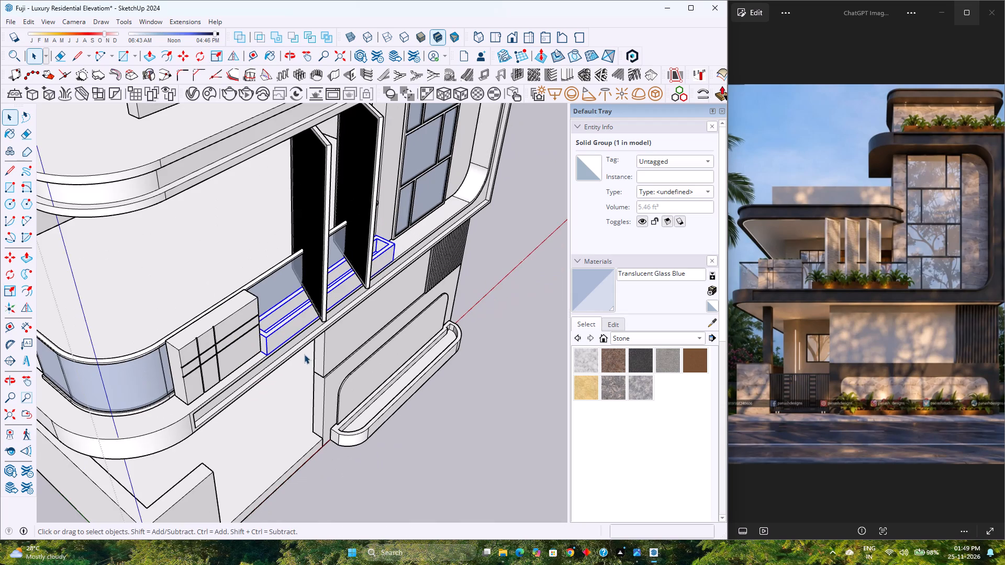
pyautogui.press('Escape')
# Move the curved glass railing group by 0.5 from its lower rail's end corner on the balcony's side.
pyautogui.moveTo(306, 348); pyautogui.dragTo(122, 327, button='middle')
pyautogui.moveTo(125, 326); pyautogui.dragTo(131, 321, button='middle')
pyautogui.scroll(1, 206, 265)
pyautogui.keyDown('shift'); pyautogui.moveTo(208, 264); pyautogui.dragTo(314, 342, button='middle'); pyautogui.keyUp('shift')
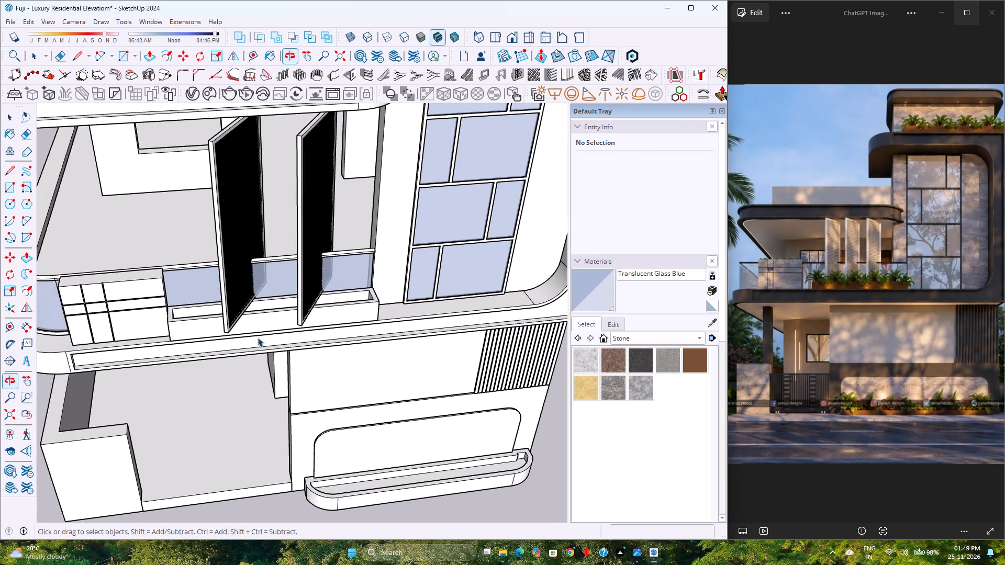
pyautogui.moveTo(258, 337); pyautogui.dragTo(692, 293, button='middle')
pyautogui.scroll(3, 367, 387)
pyautogui.click(507, 326)
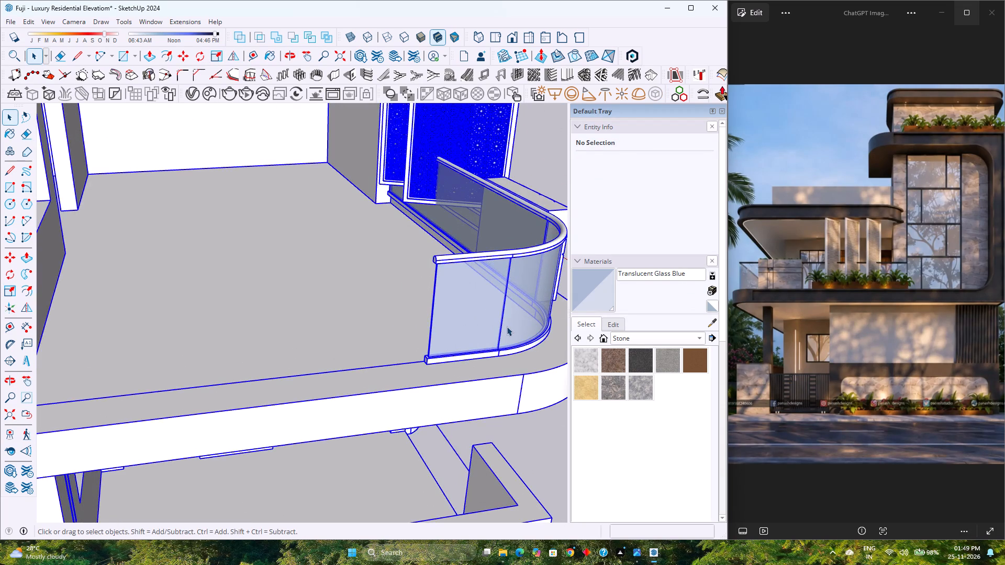
pyautogui.scroll(2, 486, 344)
pyautogui.doubleClick(480, 348)
pyautogui.click(457, 357)
pyautogui.scroll(1, 450, 360)
pyautogui.tripleClick(450, 360)
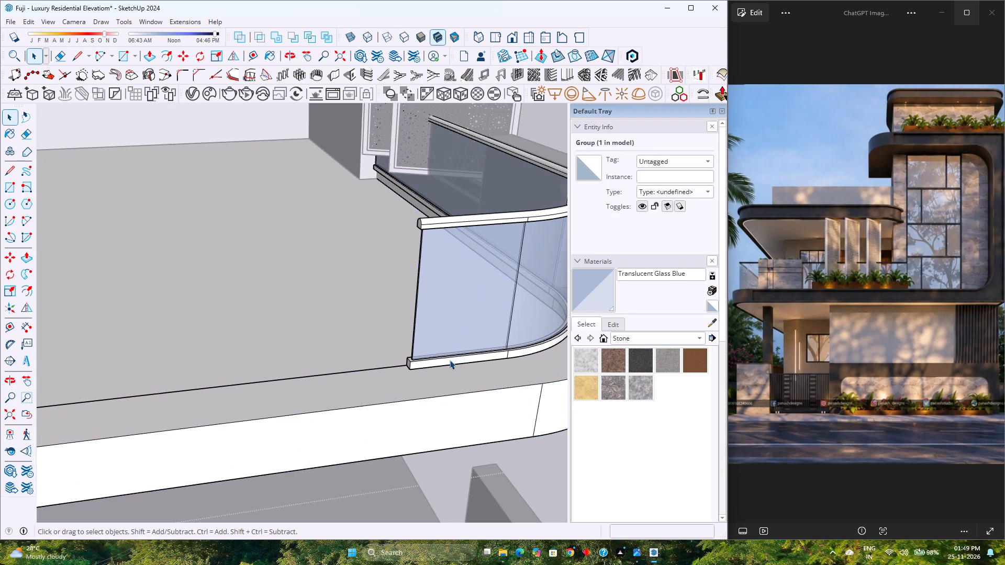
pyautogui.scroll(3, 411, 355)
pyautogui.doubleClick(421, 352)
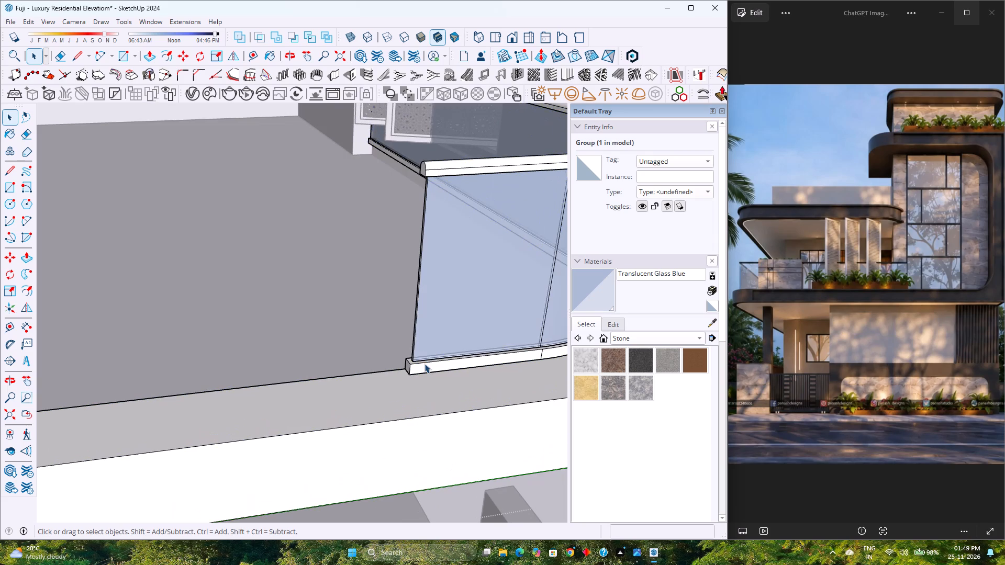
pyautogui.click(425, 364)
pyautogui.scroll(3, 422, 364)
pyautogui.press('m')
pyautogui.scroll(3, 390, 379)
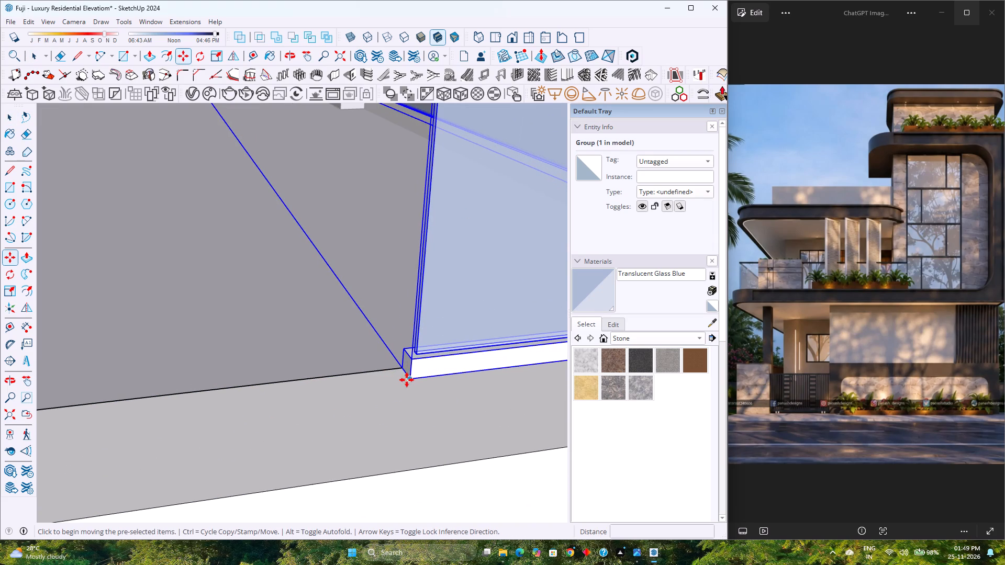
pyautogui.click(409, 380)
pyautogui.write('0.')
pyautogui.press('5')
pyautogui.press('Return')
pyautogui.scroll(-5, 283, 379)
pyautogui.press('space')
pyautogui.scroll(-4, 283, 379)
pyautogui.moveTo(296, 382); pyautogui.dragTo(369, 401, button='middle')
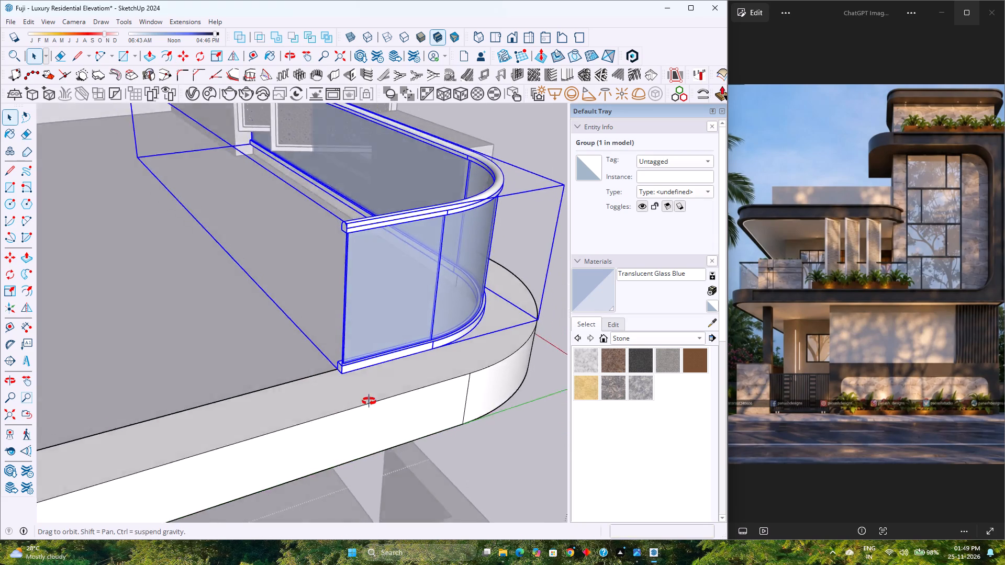
pyautogui.moveTo(369, 401); pyautogui.dragTo(42, 382, button='middle')
pyautogui.scroll(-9, 211, 381)
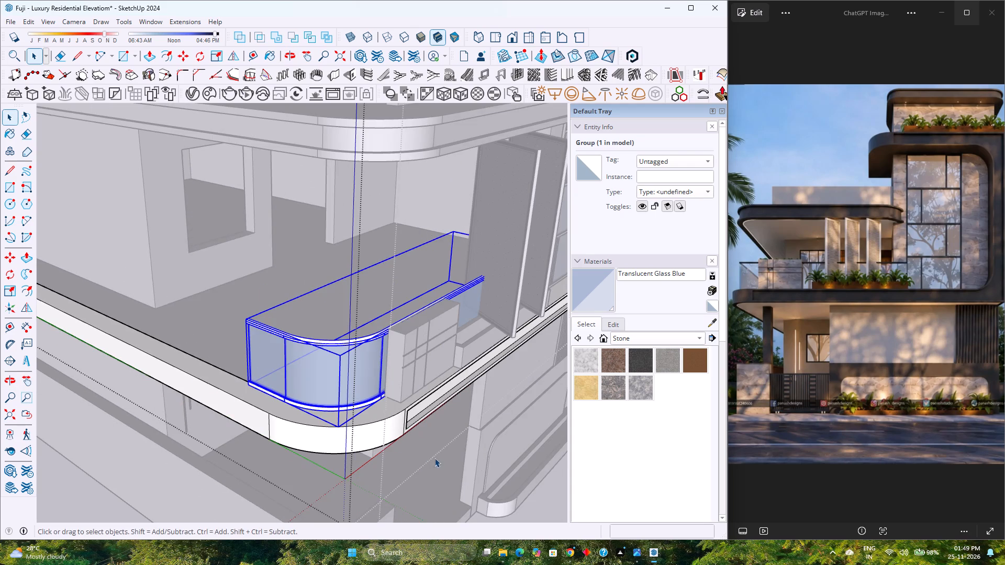
# Examine the balcony's glass railing, grooved block, planter box and perforated screens from the front against the reference elevation.
pyautogui.click(438, 460)
pyautogui.scroll(-8, 303, 394)
pyautogui.click(478, 463)
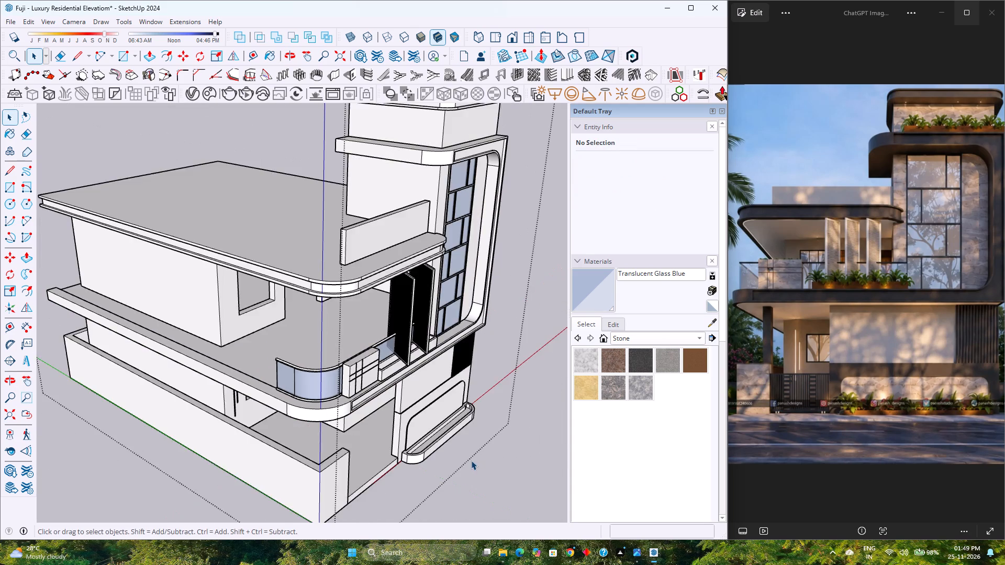
pyautogui.scroll(-3, 471, 460)
pyautogui.moveTo(469, 460); pyautogui.dragTo(221, 359, button='middle')
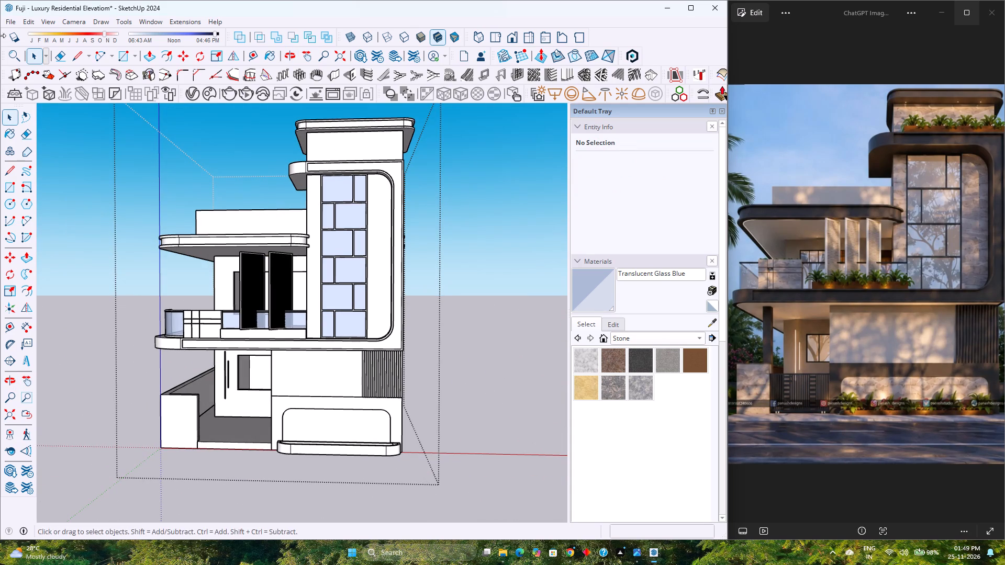
pyautogui.scroll(-4, 214, 232)
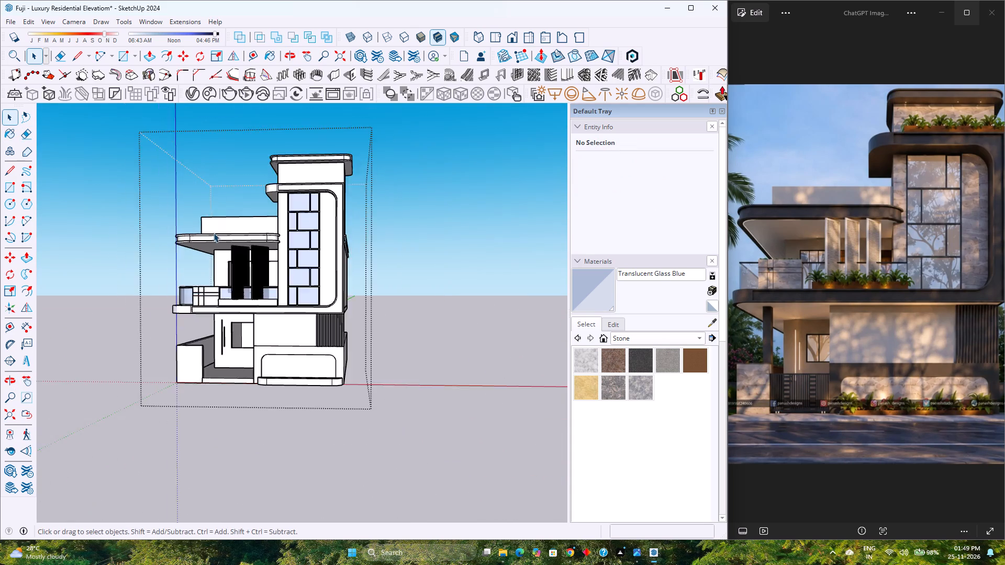
pyautogui.scroll(5, 210, 233)
pyautogui.scroll(-4, 210, 233)
pyautogui.scroll(4, 210, 232)
pyautogui.scroll(5, 268, 336)
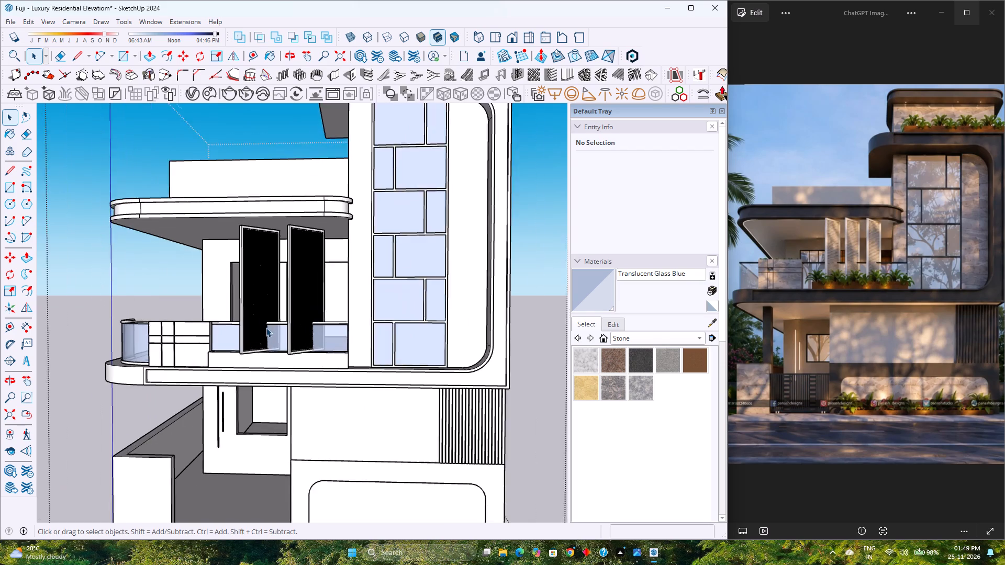
pyautogui.scroll(5, 264, 369)
pyautogui.scroll(5, 300, 342)
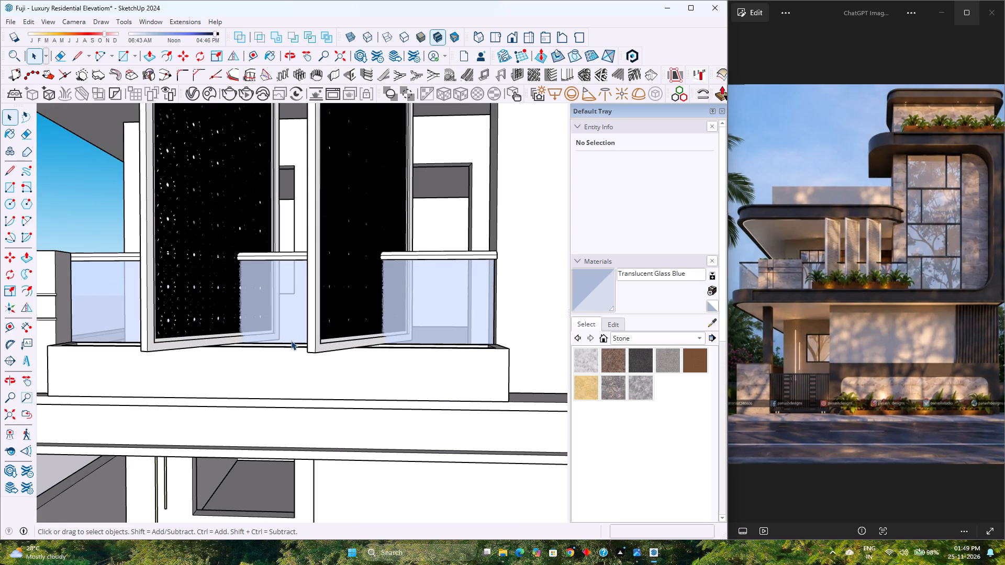
pyautogui.scroll(-4, 317, 352)
pyautogui.scroll(4, 312, 353)
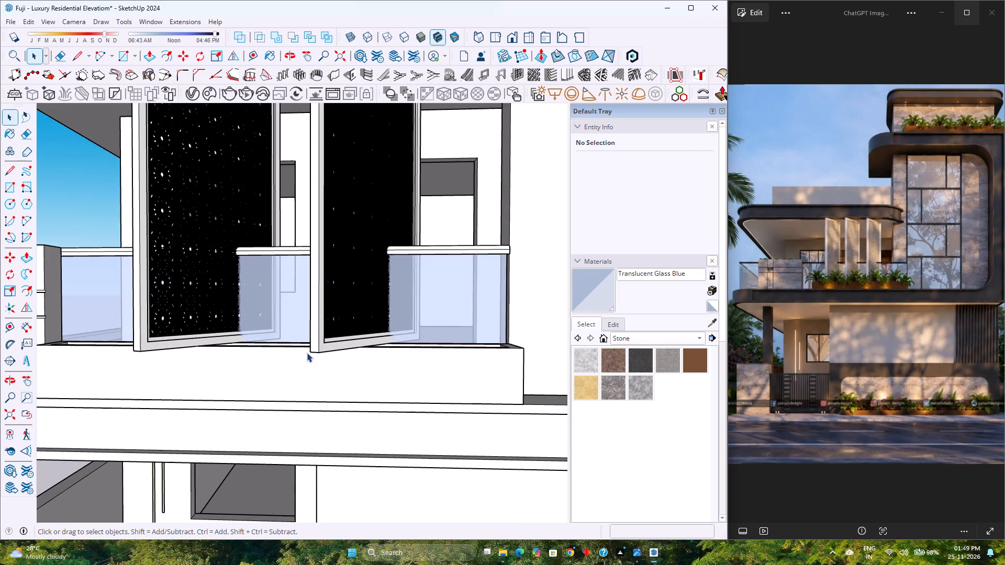
pyautogui.scroll(-6, 305, 351)
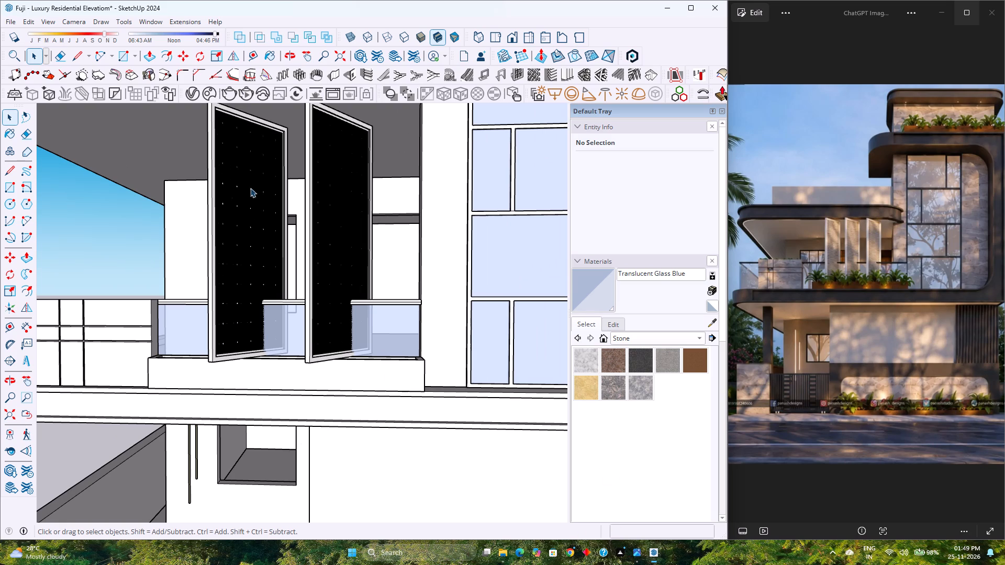
# Run a V-Ray render of the front balcony view and minimize the frame buffer.
pyautogui.click(241, 94)
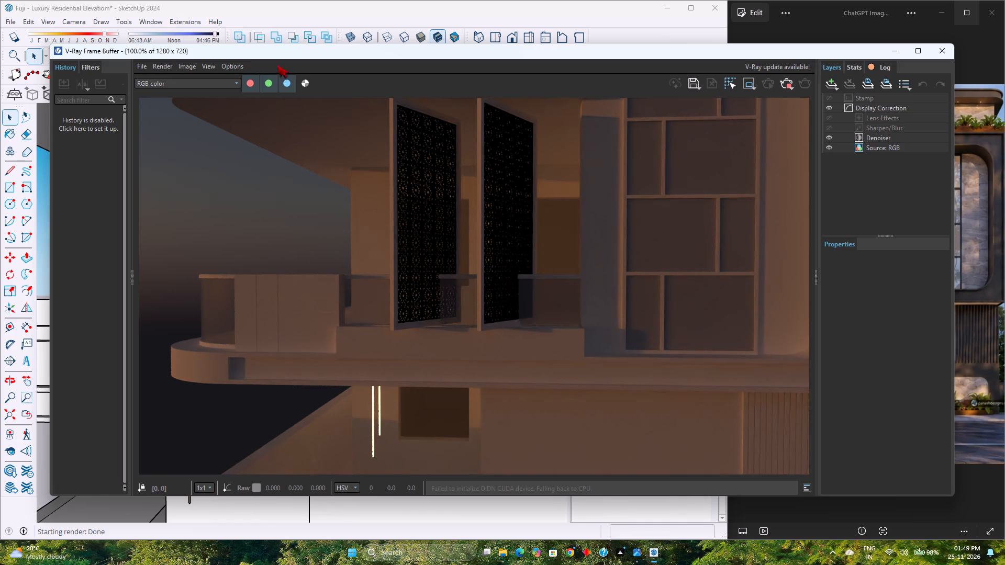
pyautogui.click(888, 49)
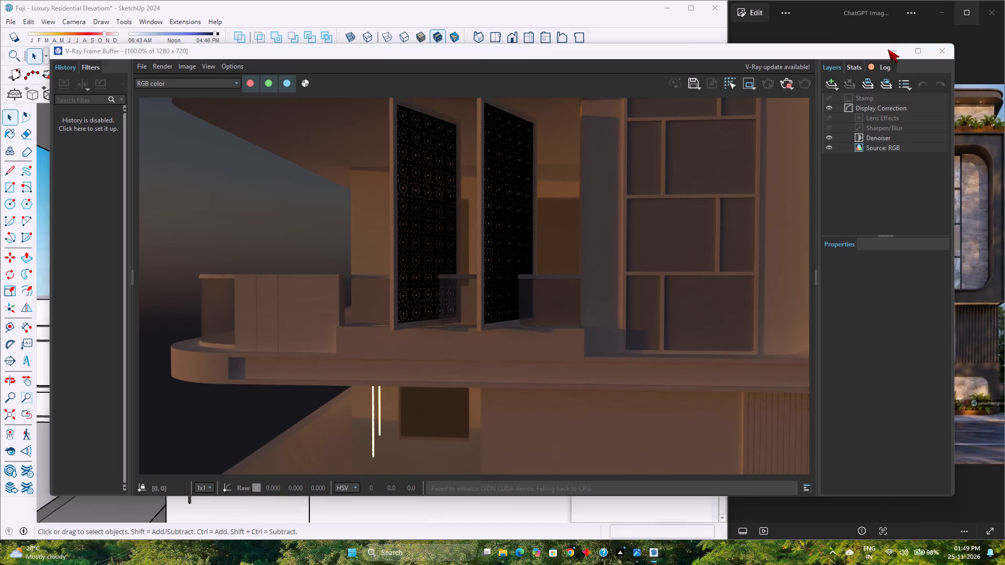
# Copy the curved glass railing group from inside the balcony slab frame group and exit to the top level of the model.
pyautogui.moveTo(387, 313); pyautogui.dragTo(655, 401, button='middle')
pyautogui.scroll(-4, 341, 369)
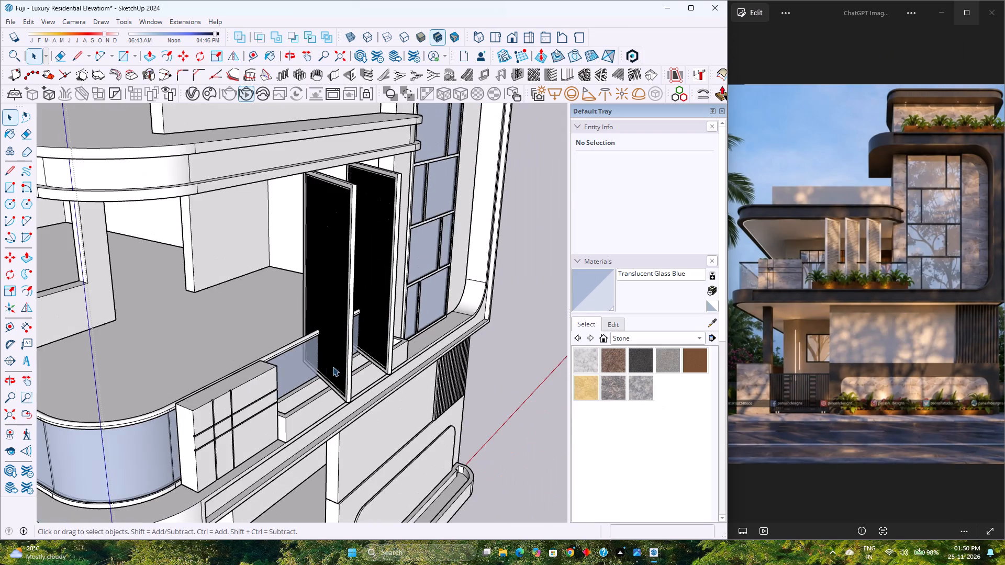
pyautogui.click(142, 442)
pyautogui.scroll(-2, 156, 432)
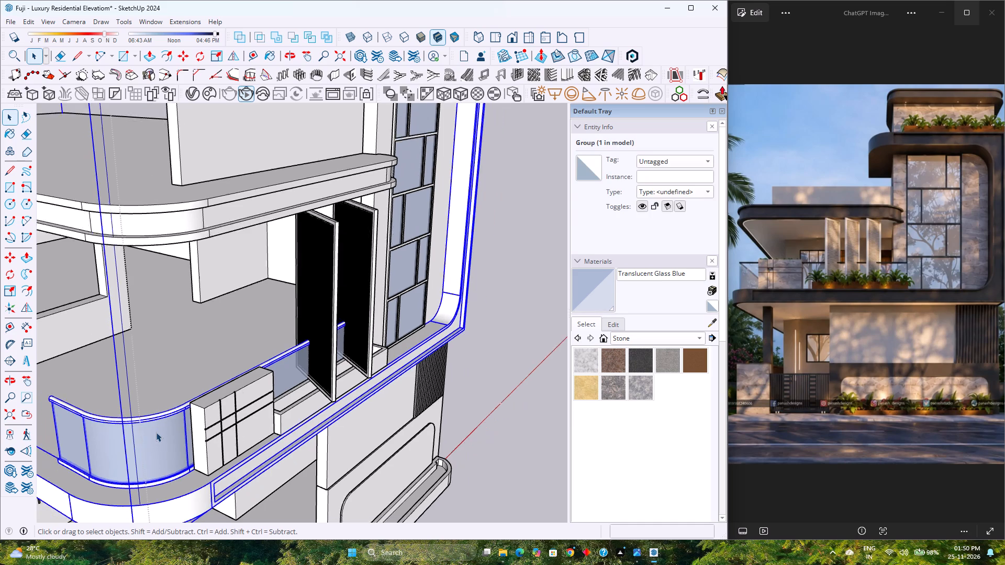
pyautogui.scroll(-2, 156, 432)
pyautogui.doubleClick(156, 431)
pyautogui.scroll(3, 156, 431)
pyautogui.click(156, 431)
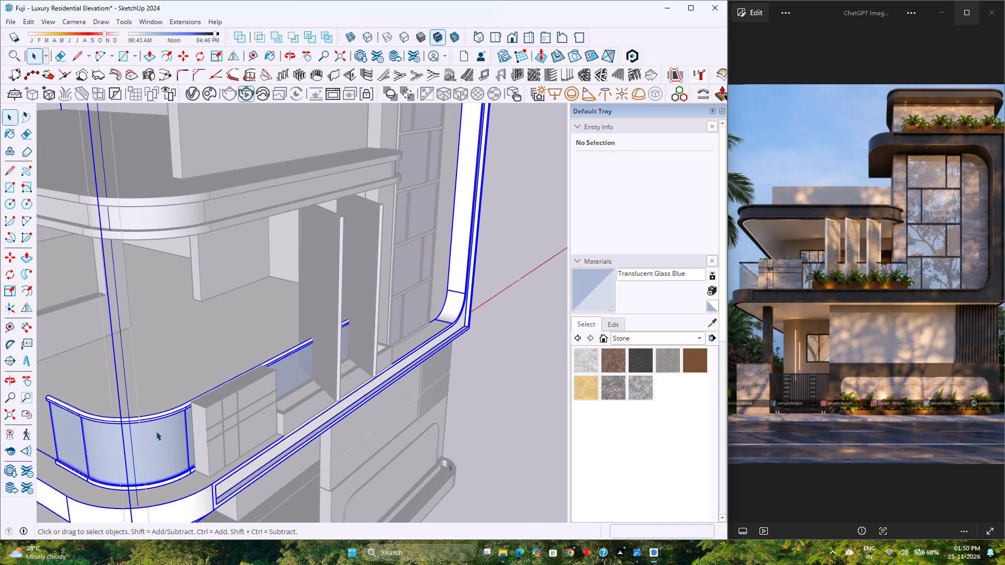
pyautogui.doubleClick(156, 431)
pyautogui.click(156, 431)
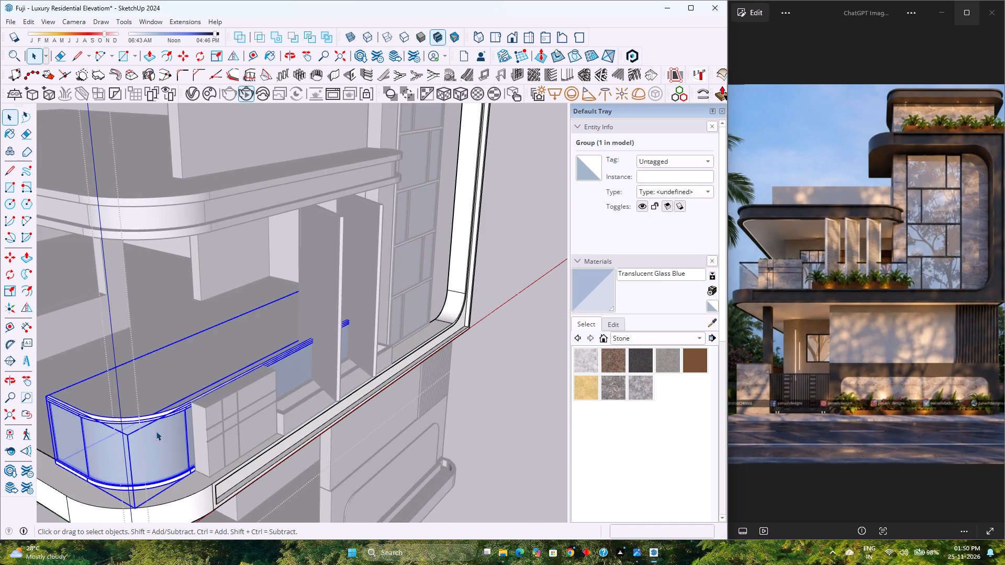
pyautogui.press('m')
pyautogui.scroll(-8, 156, 431)
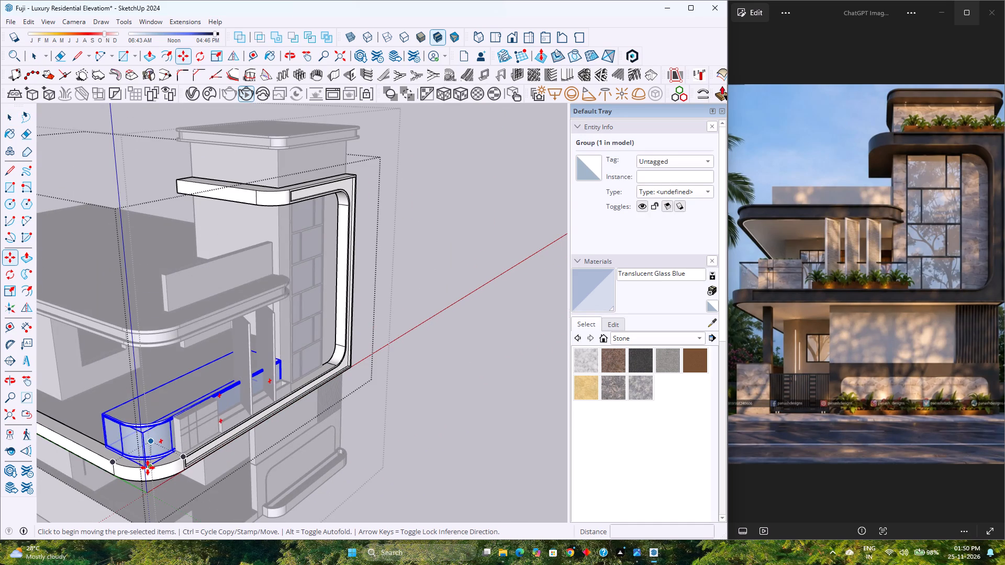
pyautogui.scroll(7, 147, 469)
pyautogui.keyDown('shift'); pyautogui.moveTo(149, 460); pyautogui.dragTo(195, 384, button='middle'); pyautogui.keyUp('shift')
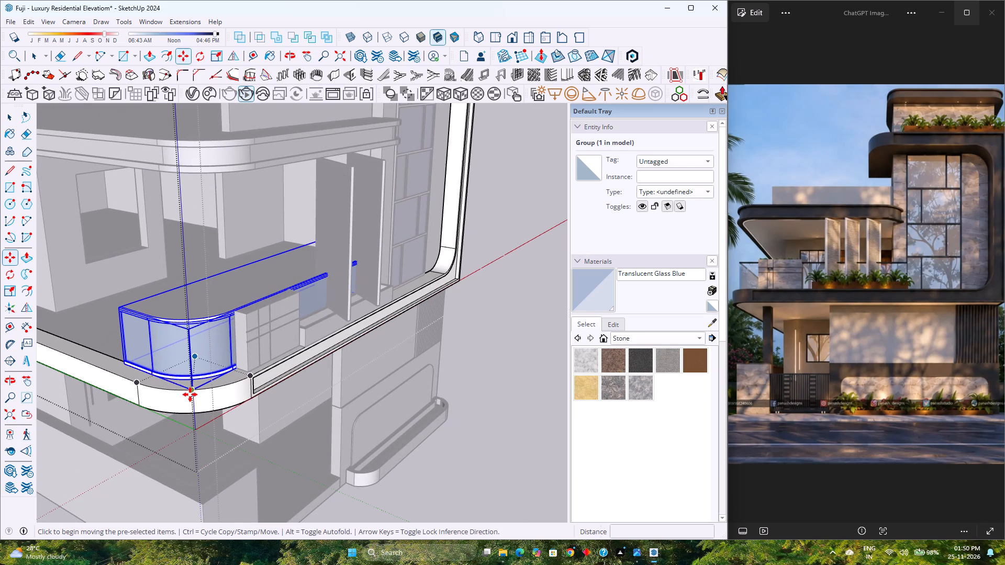
pyautogui.hotkey('ctrl', 'c')
pyautogui.press('space')
pyautogui.scroll(-5, 191, 394)
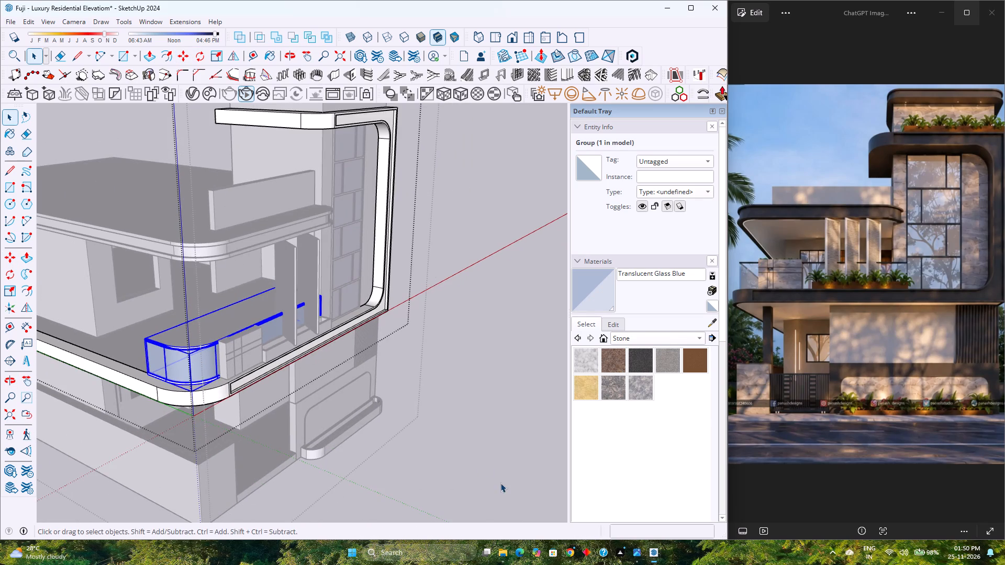
pyautogui.click(500, 483)
pyautogui.scroll(-2, 472, 468)
pyautogui.click(441, 451)
pyautogui.scroll(3, 317, 371)
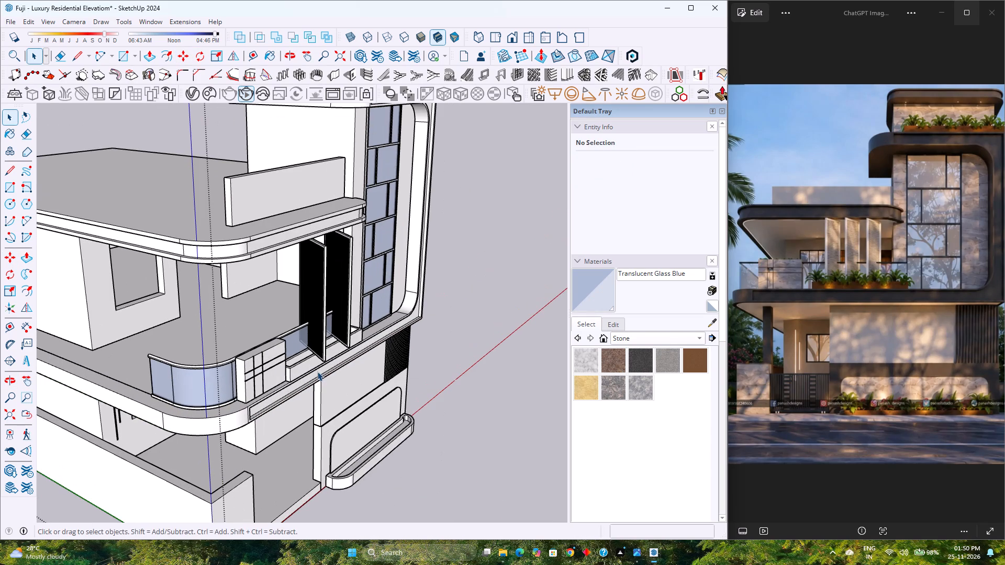
# Paste the copied curved glass railing at the top level, placing it by the slab's curved corner over the original.
pyautogui.hotkey('ctrl', 'v')
pyautogui.scroll(5, 223, 400)
pyautogui.scroll(-4, 223, 400)
pyautogui.scroll(4, 223, 400)
pyautogui.scroll(-3, 326, 399)
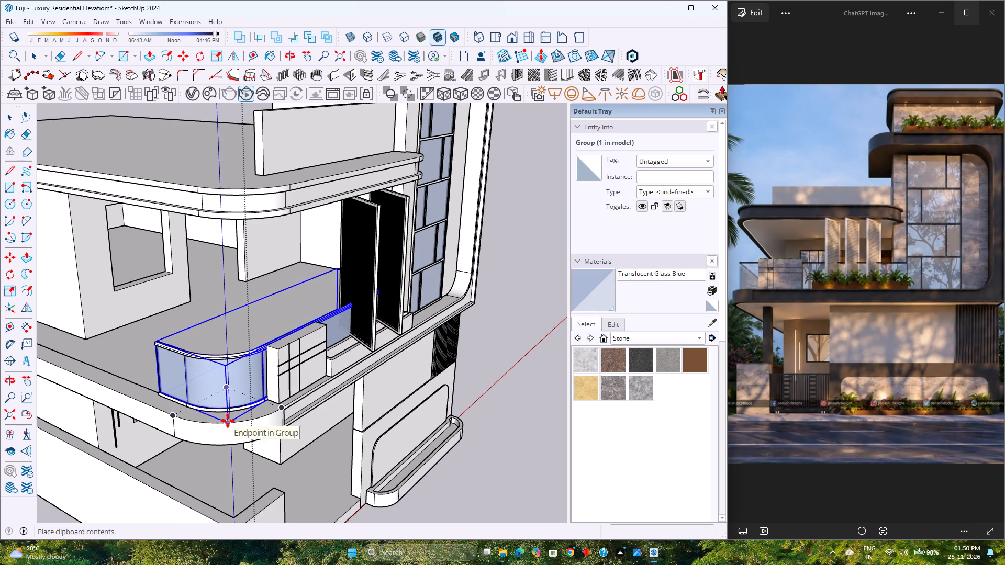
pyautogui.scroll(7, 228, 421)
pyautogui.click(228, 421)
# Align the pasted railing exactly with the original by moving its lower rail's end corner onto the original's matching corner.
pyautogui.scroll(2, 191, 406)
pyautogui.moveTo(191, 406); pyautogui.dragTo(462, 397, button='middle')
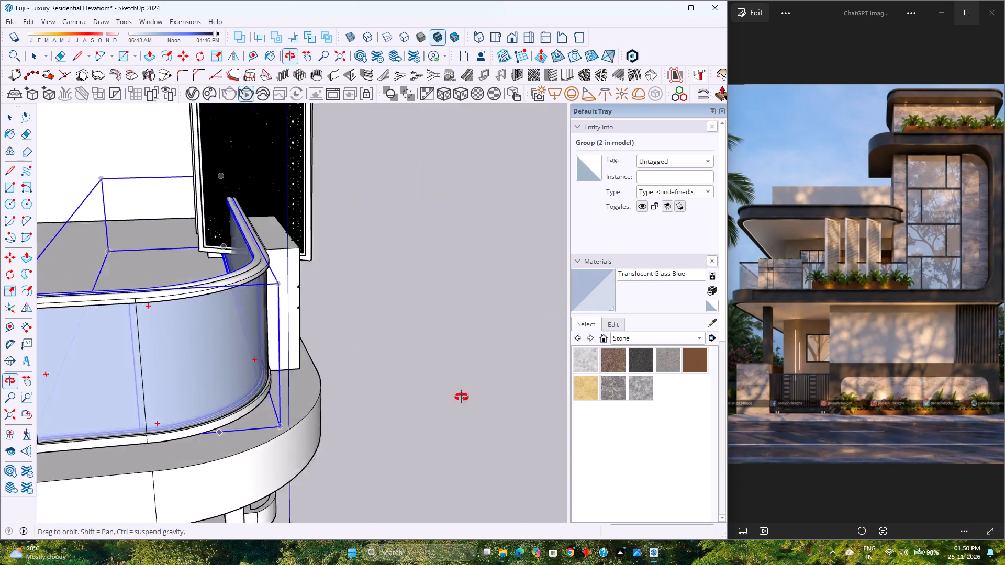
pyautogui.moveTo(462, 397); pyautogui.dragTo(578, 383, button='middle')
pyautogui.scroll(-4, 404, 383)
pyautogui.scroll(10, 253, 445)
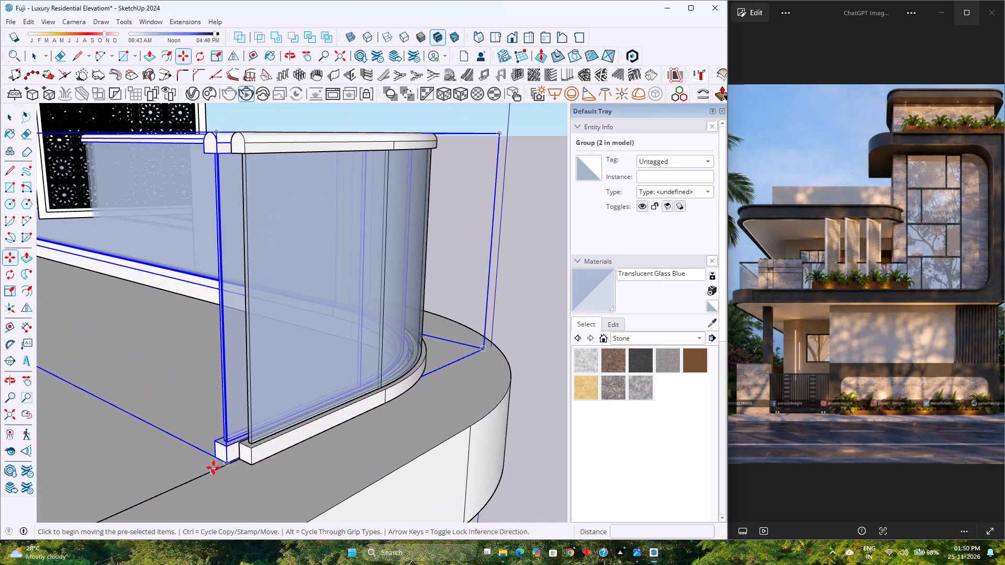
pyautogui.click(224, 464)
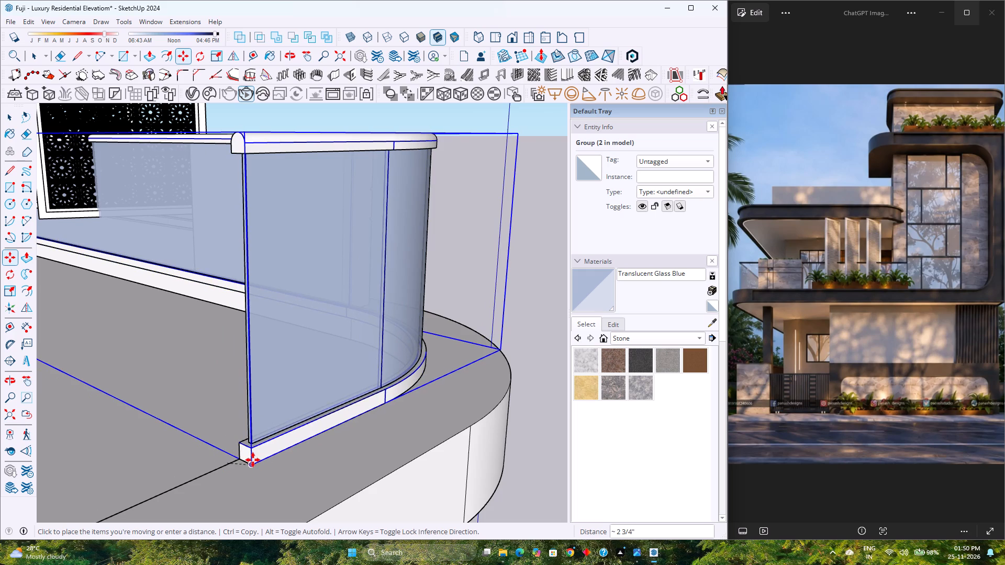
pyautogui.click(253, 460)
# Move the pasted curved glass railing 10' outward from the facade along the green axis.
pyautogui.click(251, 465)
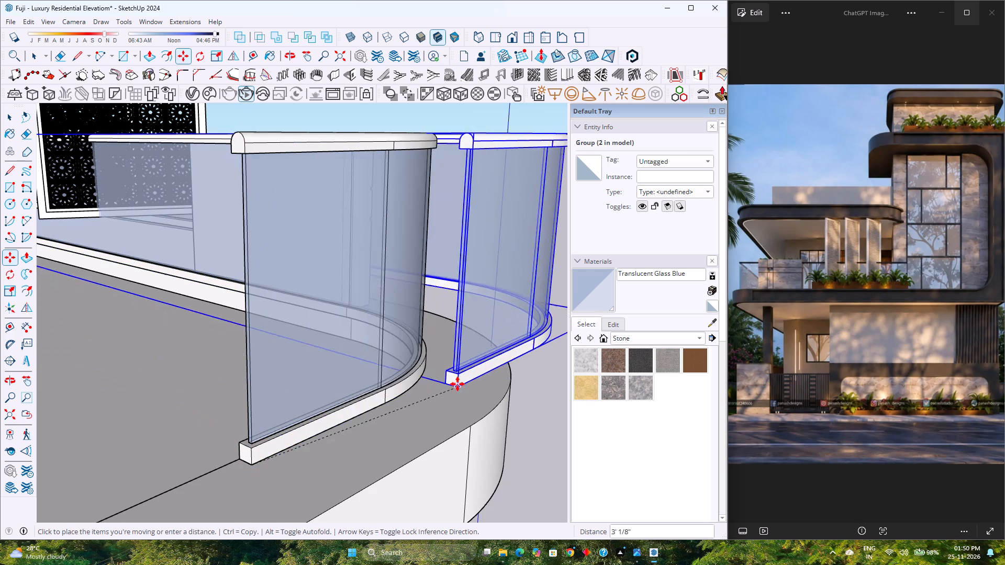
pyautogui.scroll(-9, 457, 381)
pyautogui.keyDown('shift'); pyautogui.moveTo(461, 364); pyautogui.dragTo(274, 451, button='middle'); pyautogui.keyUp('shift')
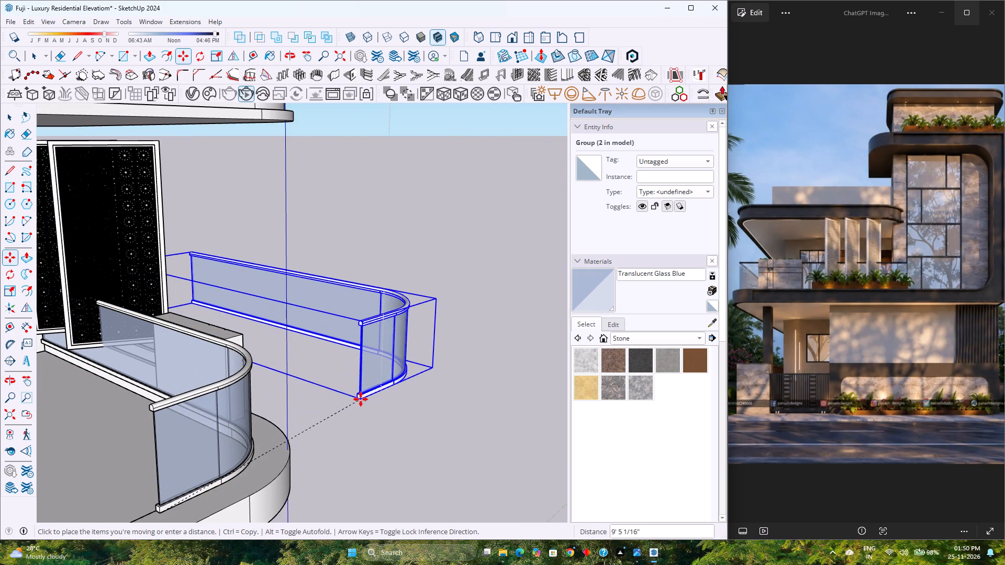
pyautogui.press('Left')
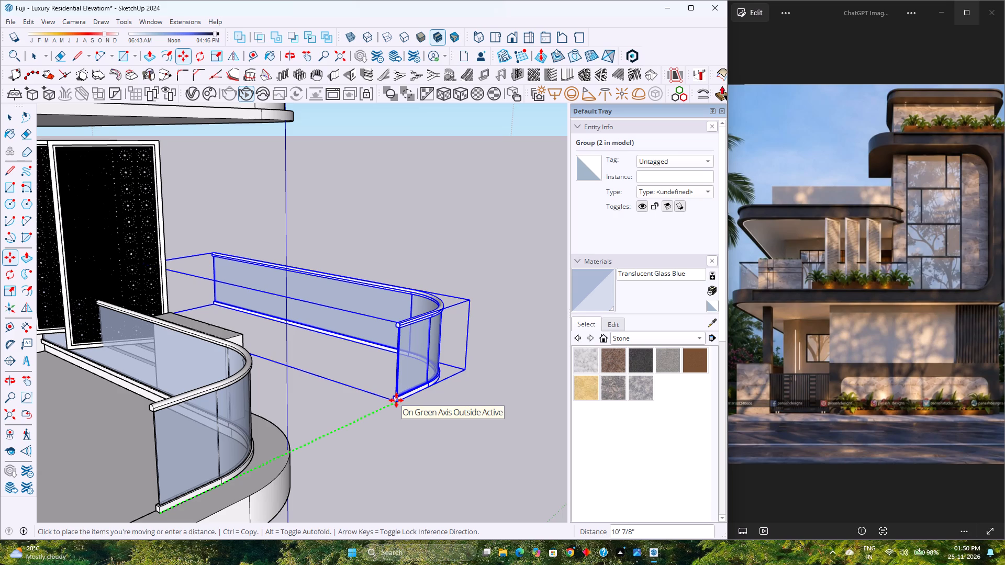
pyautogui.write("10'")
pyautogui.press('Return')
pyautogui.scroll(-5, 396, 400)
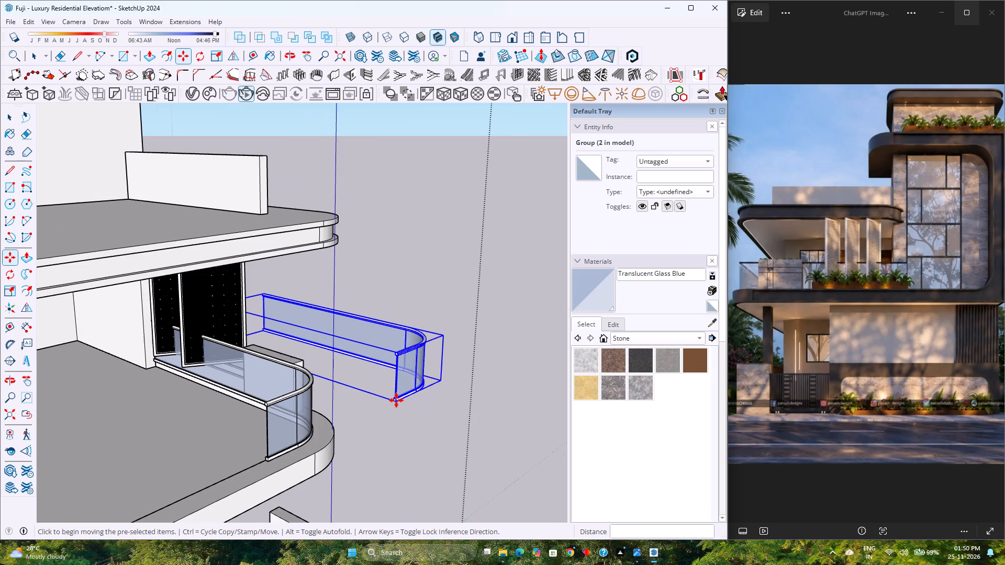
pyautogui.press('space')
# Copy the two perforated screen panels 10' outward from the facade along the green axis.
pyautogui.click(193, 303)
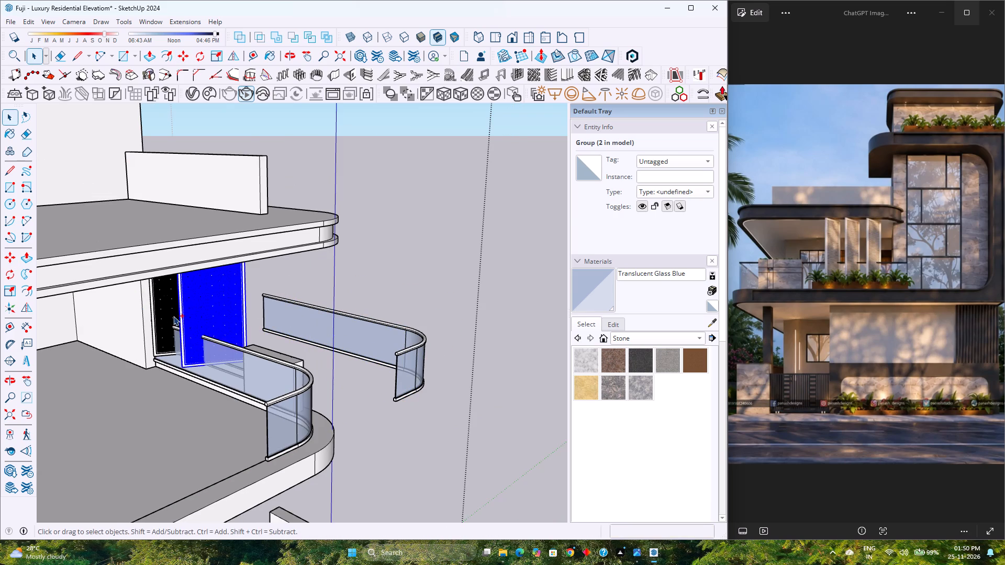
pyautogui.keyDown('ctrl'); pyautogui.click(162, 319); pyautogui.keyUp('ctrl')
pyautogui.press('m')
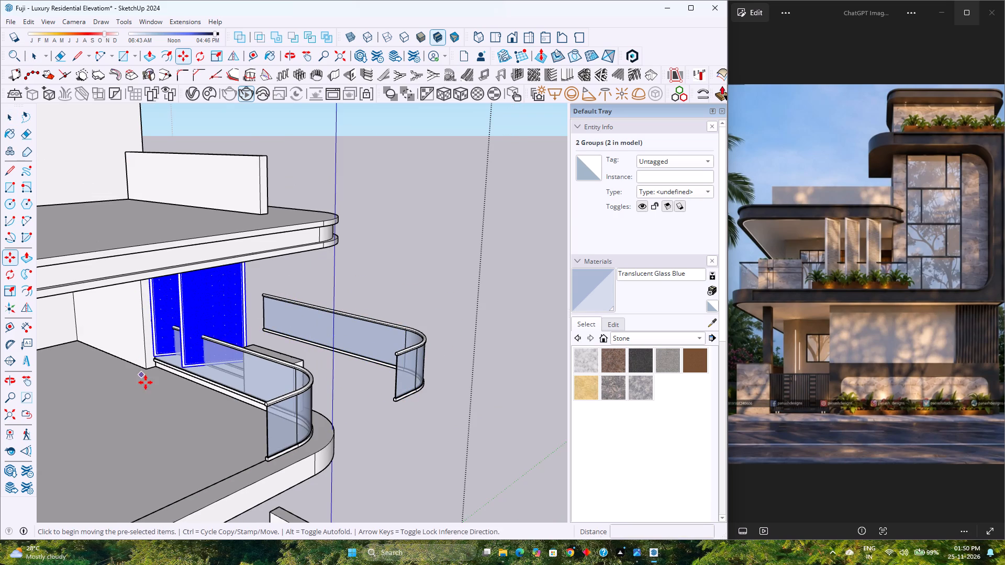
pyautogui.scroll(13, 269, 461)
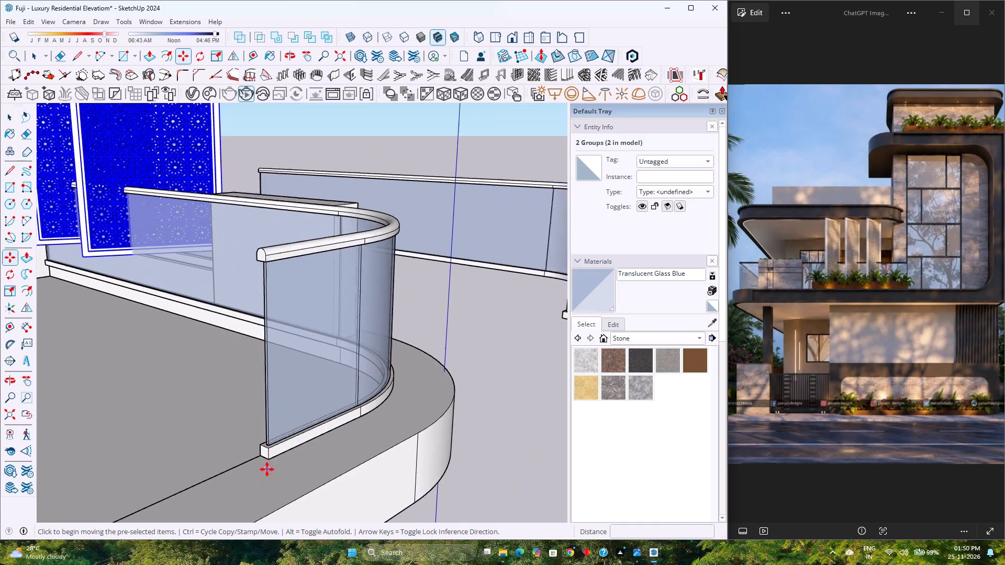
pyautogui.click(267, 458)
pyautogui.scroll(-4, 396, 422)
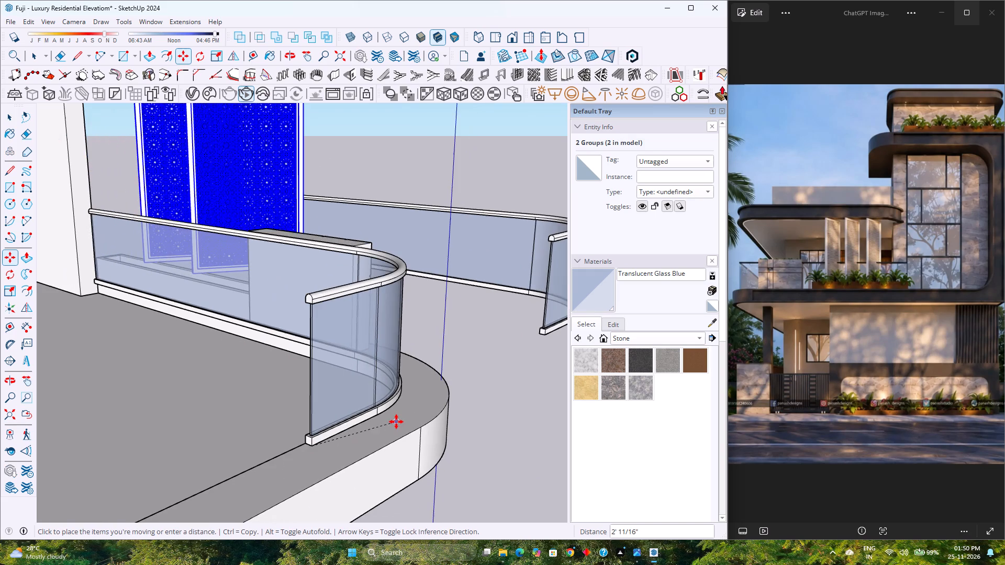
pyautogui.scroll(-4, 396, 422)
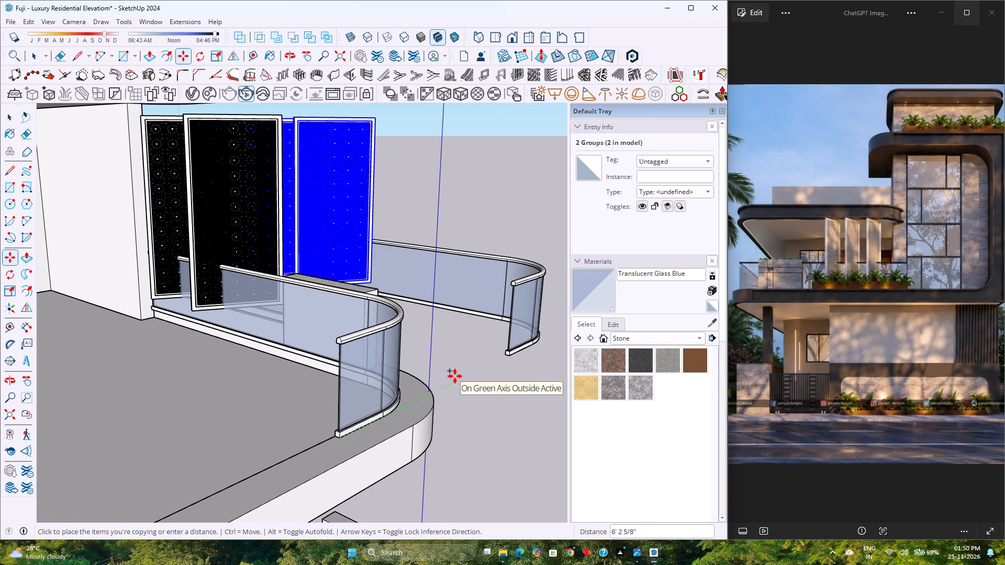
pyautogui.write("10'")
pyautogui.press('Return')
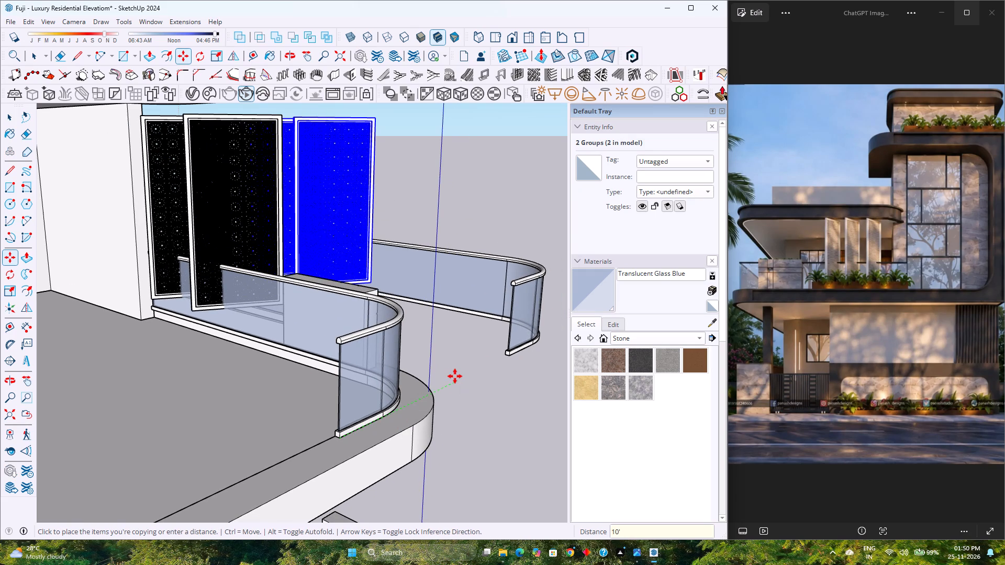
pyautogui.press('Return')
pyautogui.press('space')
# Examine the copied railing and perforated screens in front of the balcony from several angles.
pyautogui.scroll(-3, 493, 360)
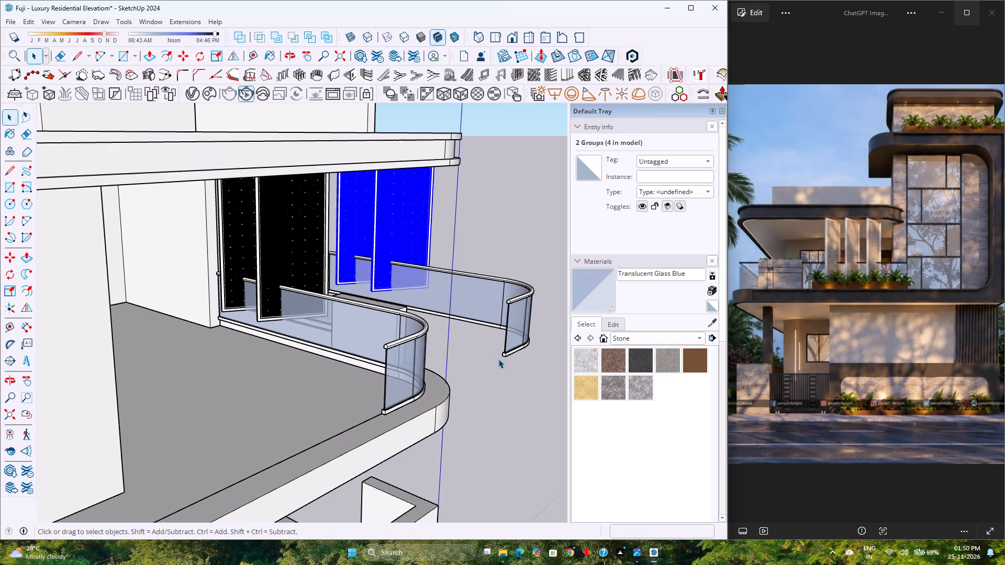
pyautogui.moveTo(498, 359); pyautogui.dragTo(159, 376, button='middle')
pyautogui.scroll(6, 213, 322)
pyautogui.keyDown('shift'); pyautogui.moveTo(258, 314); pyautogui.dragTo(427, 402, button='middle'); pyautogui.keyUp('shift')
pyautogui.keyDown('shift'); pyautogui.moveTo(433, 405); pyautogui.dragTo(439, 406, button='middle'); pyautogui.keyUp('shift')
pyautogui.moveTo(457, 409); pyautogui.dragTo(453, 409, button='middle')
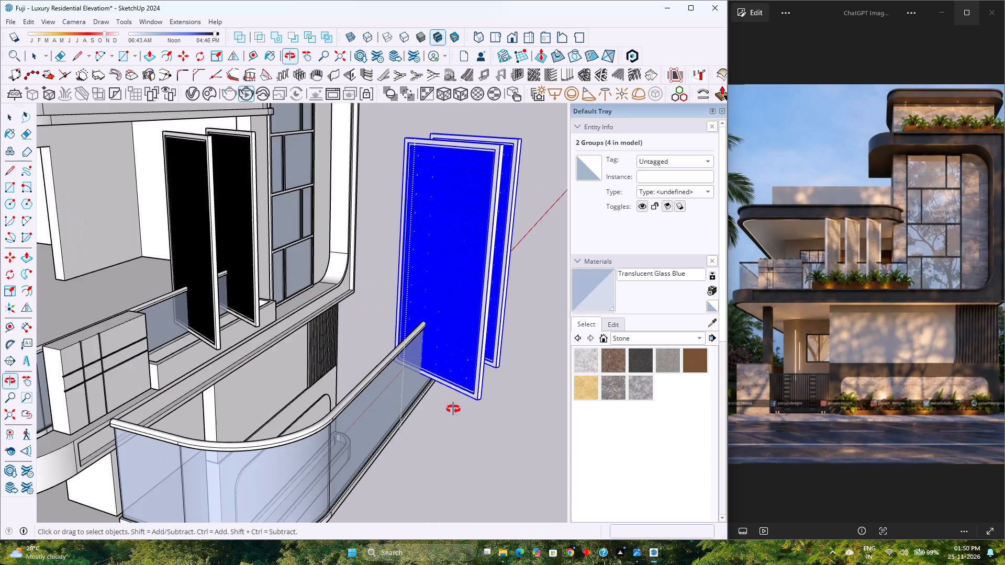
pyautogui.moveTo(453, 409); pyautogui.dragTo(270, 402, button='middle')
pyautogui.middleClick(268, 402)
pyautogui.keyDown('shift'); pyautogui.moveTo(275, 375); pyautogui.dragTo(508, 393, button='middle'); pyautogui.keyUp('shift')
pyautogui.keyDown('shift'); pyautogui.middleClick(508, 393); pyautogui.keyUp('shift')
pyautogui.moveTo(477, 393); pyautogui.dragTo(335, 385, button='middle')
pyautogui.middleClick(335, 385)
pyautogui.scroll(1, 333, 385)
pyautogui.scroll(-8, 328, 381)
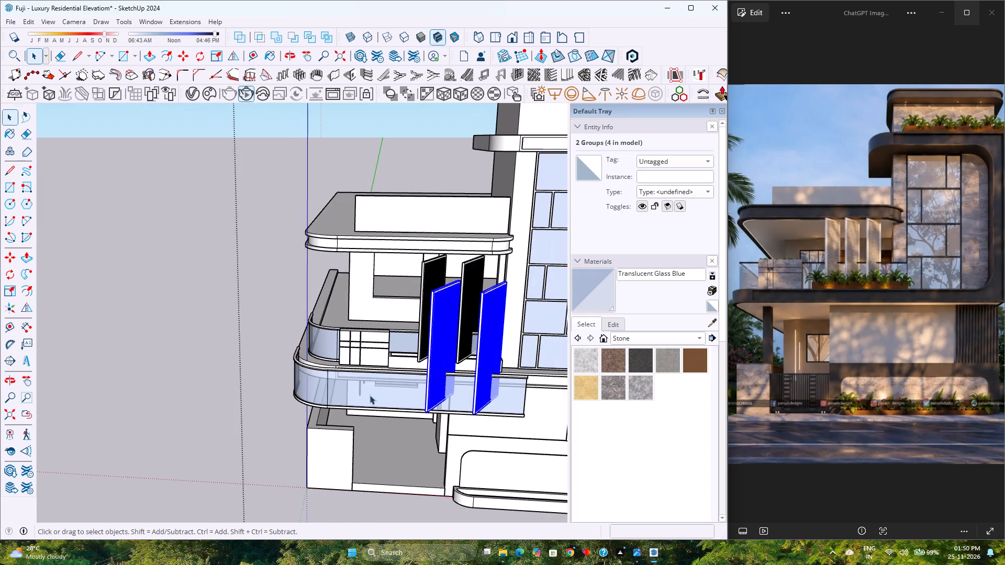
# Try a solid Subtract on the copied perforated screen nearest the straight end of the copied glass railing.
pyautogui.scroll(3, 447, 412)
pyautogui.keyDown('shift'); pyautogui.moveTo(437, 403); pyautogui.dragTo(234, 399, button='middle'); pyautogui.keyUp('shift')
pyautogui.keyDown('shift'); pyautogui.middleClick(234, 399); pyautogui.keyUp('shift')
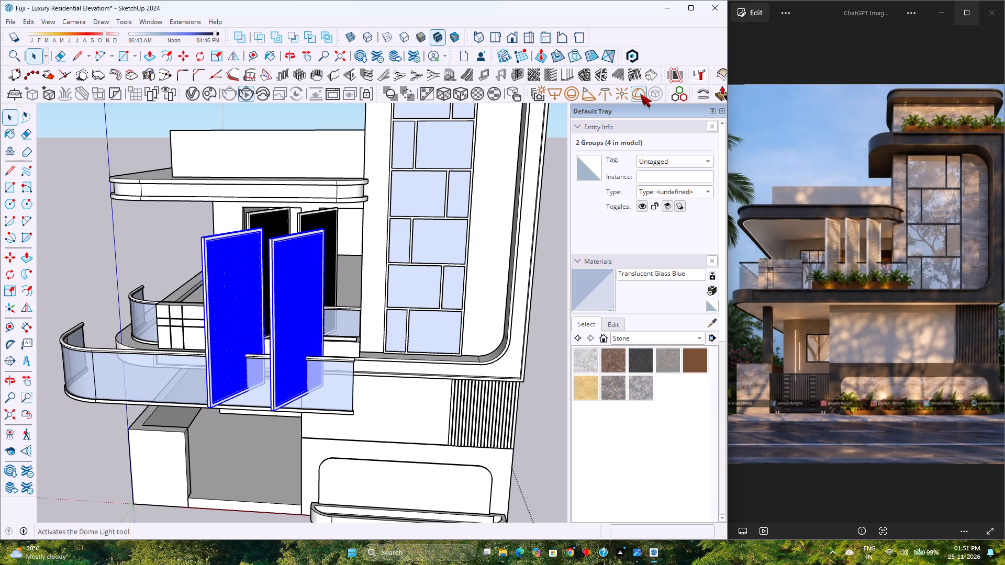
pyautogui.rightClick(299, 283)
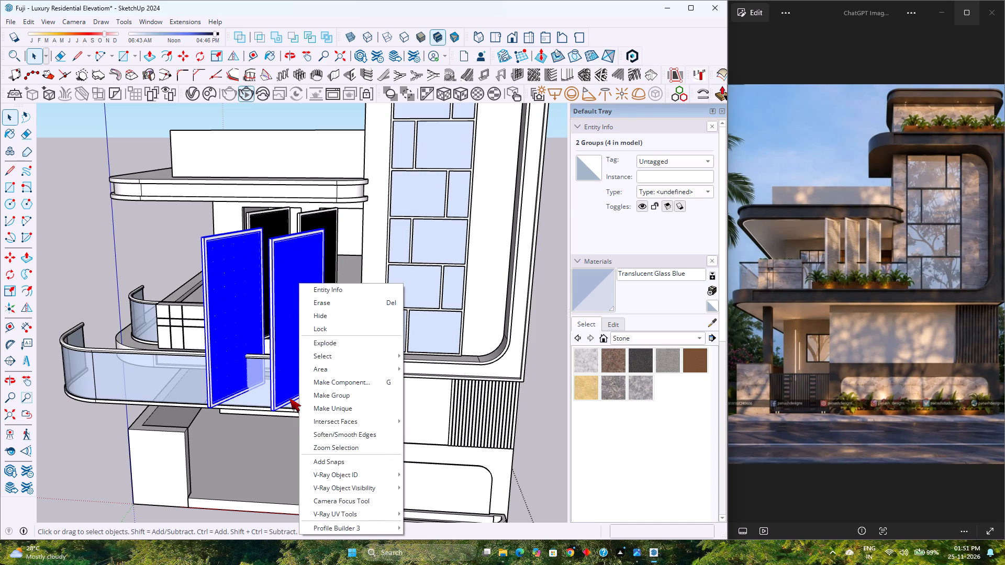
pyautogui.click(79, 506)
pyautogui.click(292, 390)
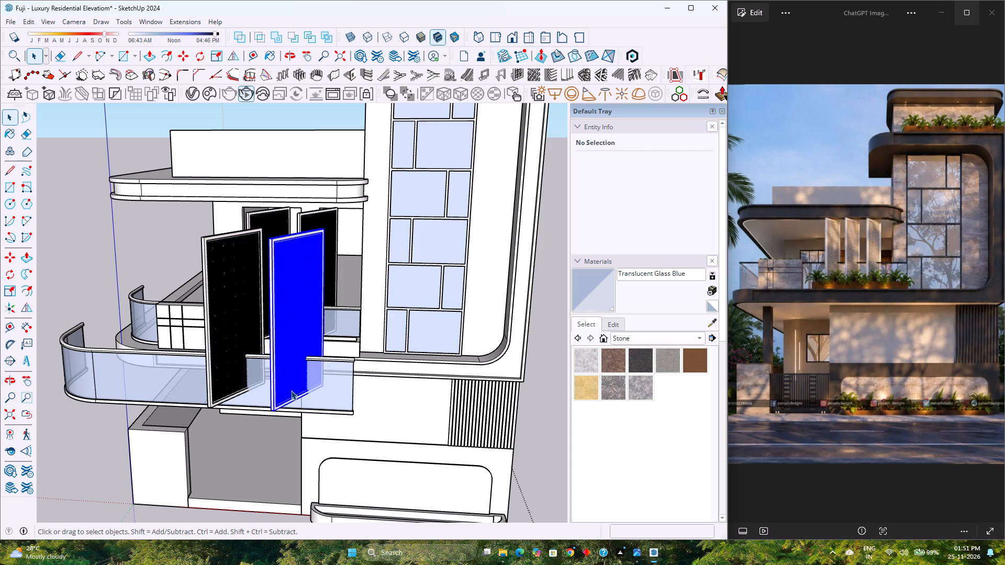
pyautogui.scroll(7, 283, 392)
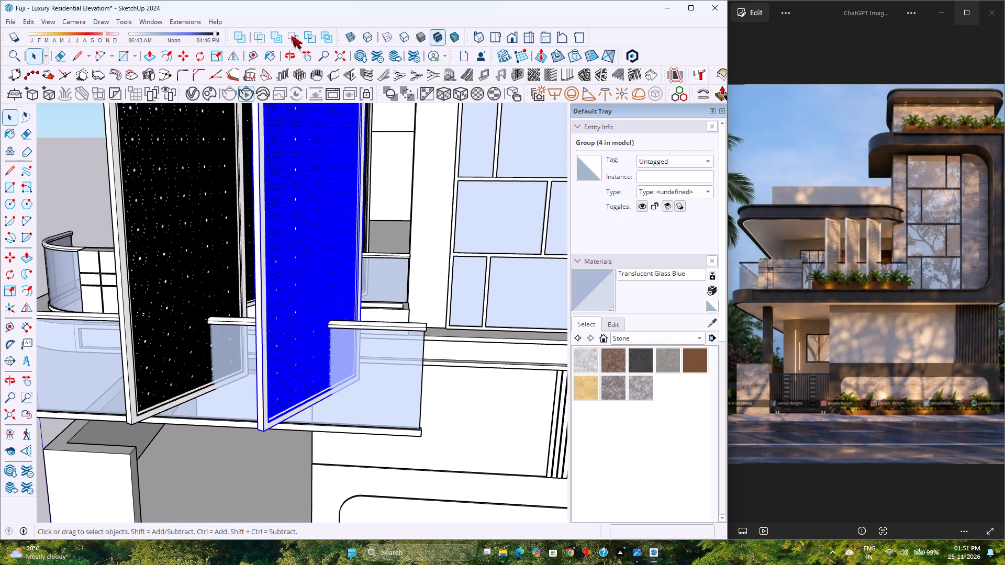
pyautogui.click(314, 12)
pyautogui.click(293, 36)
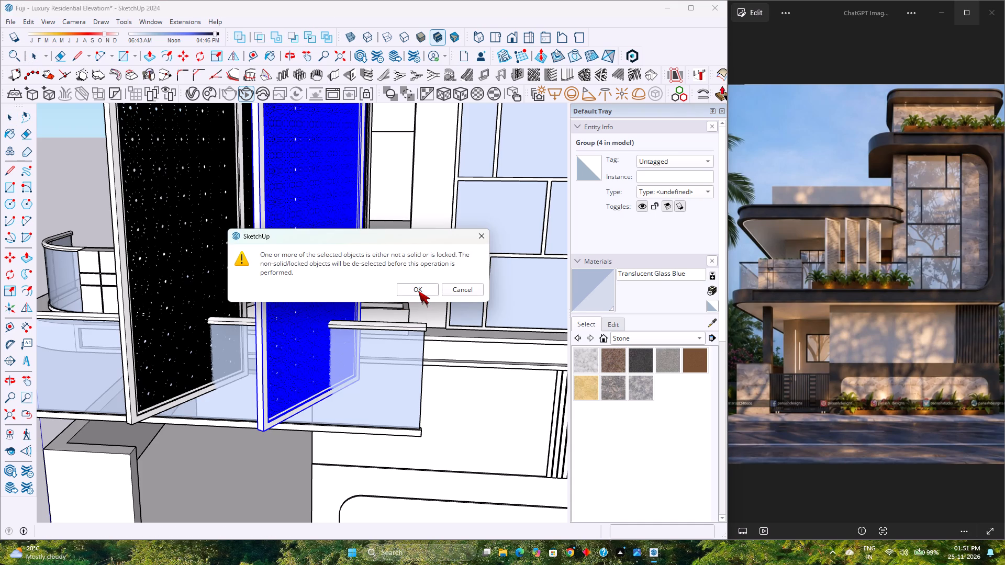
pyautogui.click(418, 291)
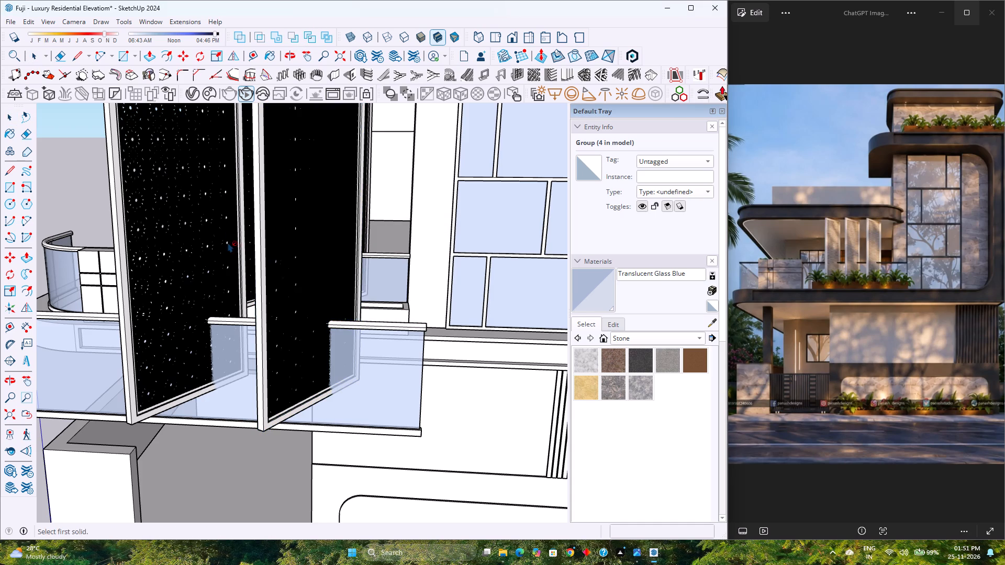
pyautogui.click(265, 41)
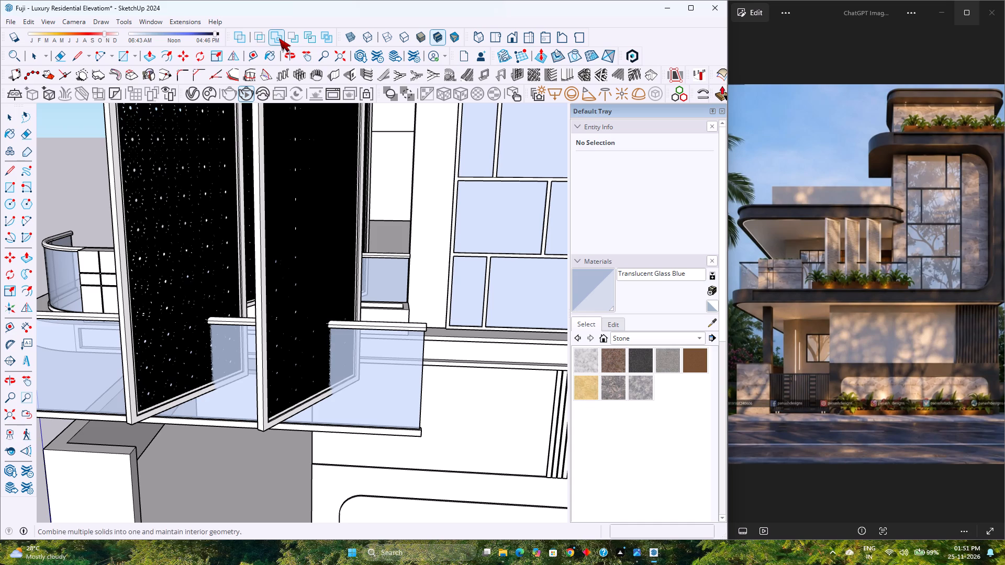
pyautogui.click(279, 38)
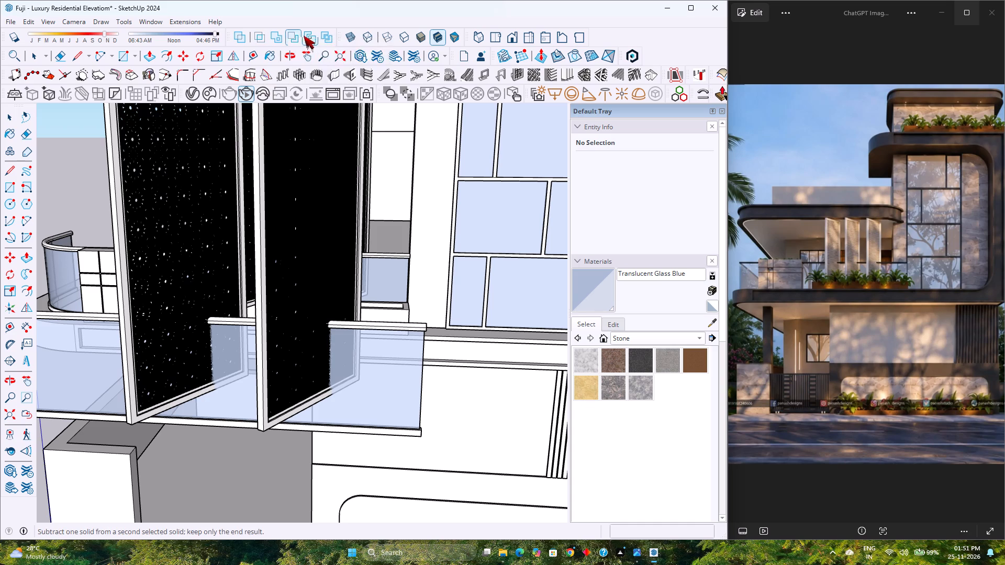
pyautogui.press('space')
# Trim the copied perforated screen nearest the railing's straight end, using the copied railing's front glass face as the cutting face.
pyautogui.click(284, 408)
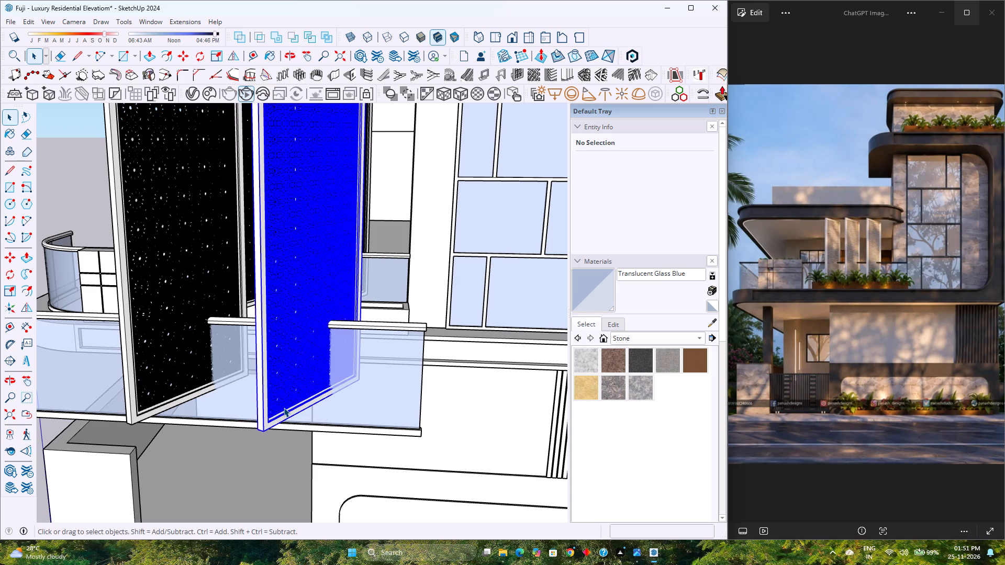
pyautogui.click(675, 78)
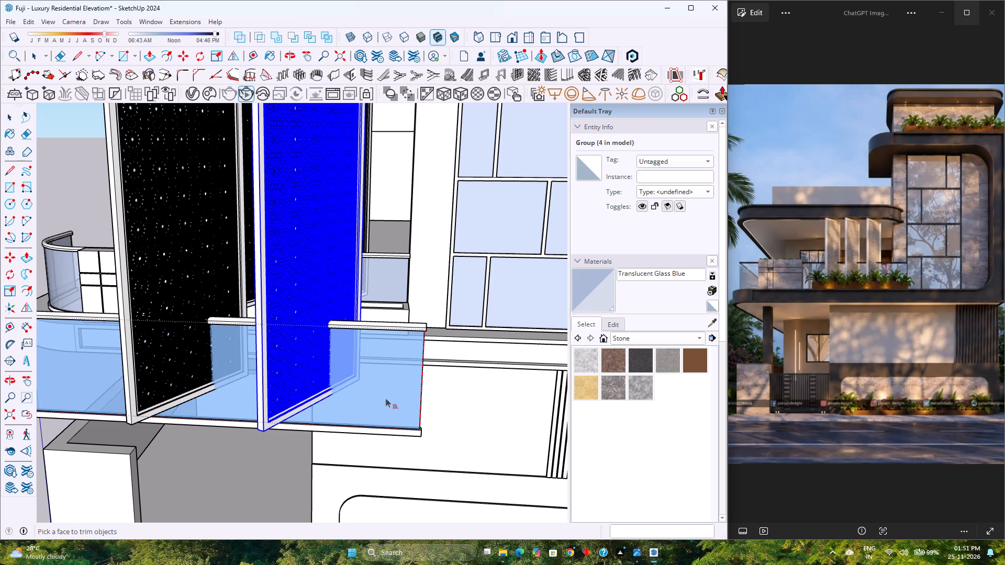
pyautogui.click(409, 348)
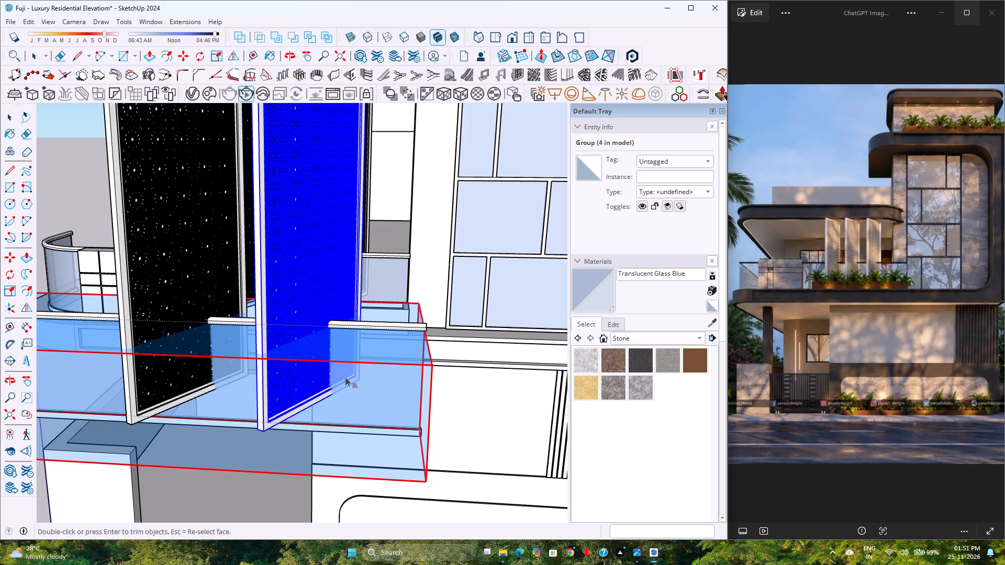
pyautogui.doubleClick(343, 374)
pyautogui.press('Return')
pyautogui.scroll(-4, 371, 359)
pyautogui.scroll(4, 371, 359)
pyautogui.scroll(-4, 371, 359)
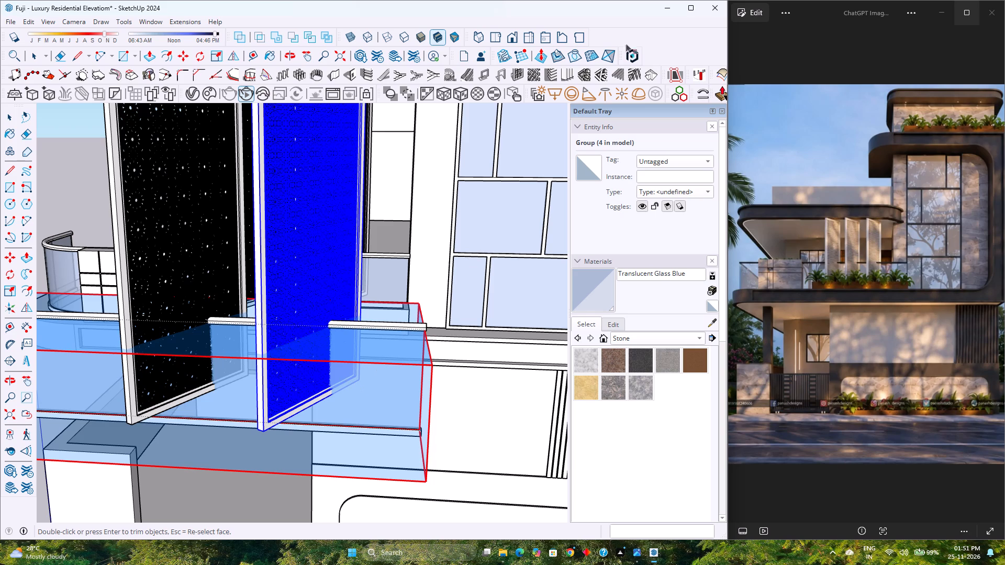
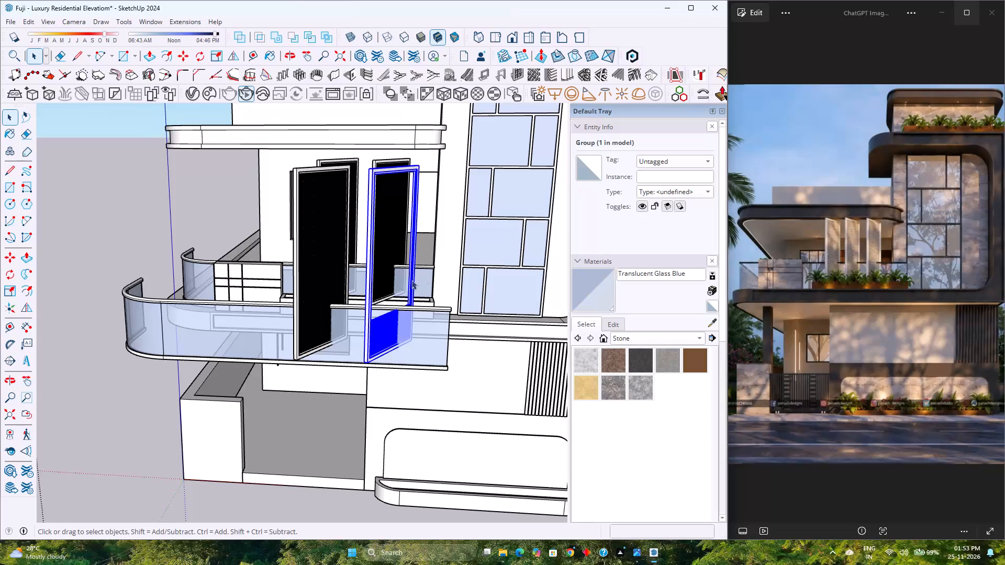
# Examine the trimmed copy of the perforated screen nearest the railing's straight end, where it meets the copied glass railing.
pyautogui.scroll(4, 401, 277)
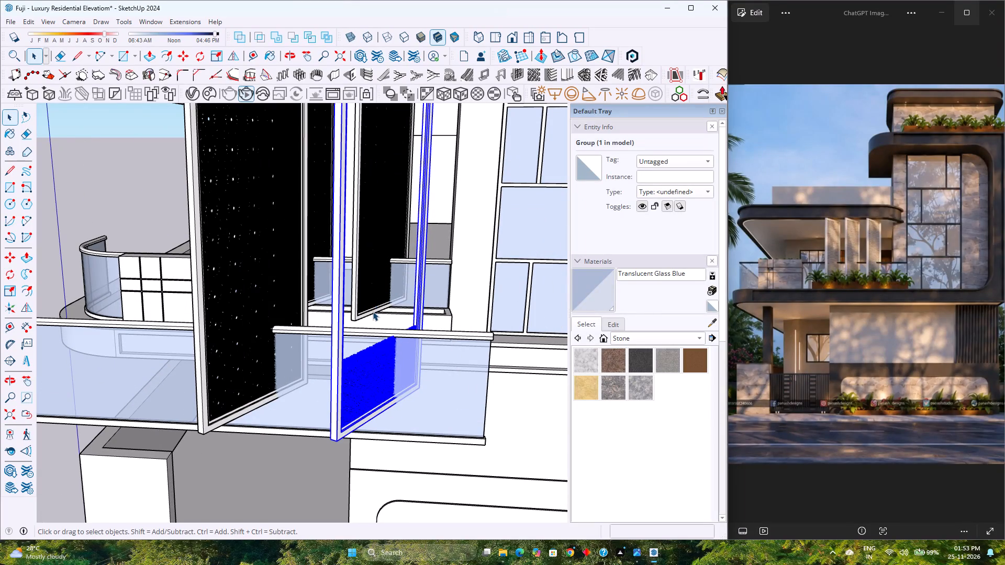
pyautogui.scroll(-1, 367, 325)
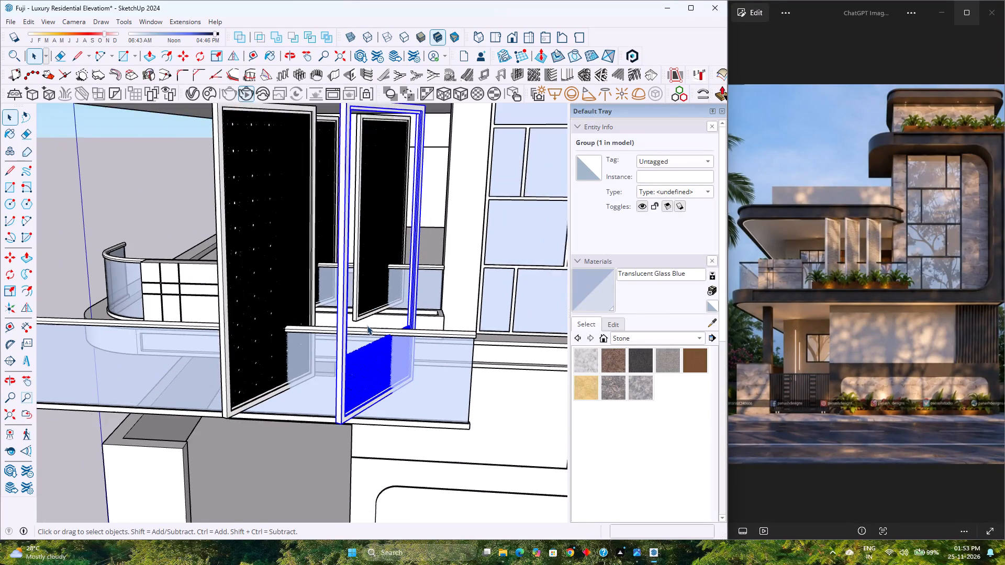
pyautogui.scroll(-1, 367, 325)
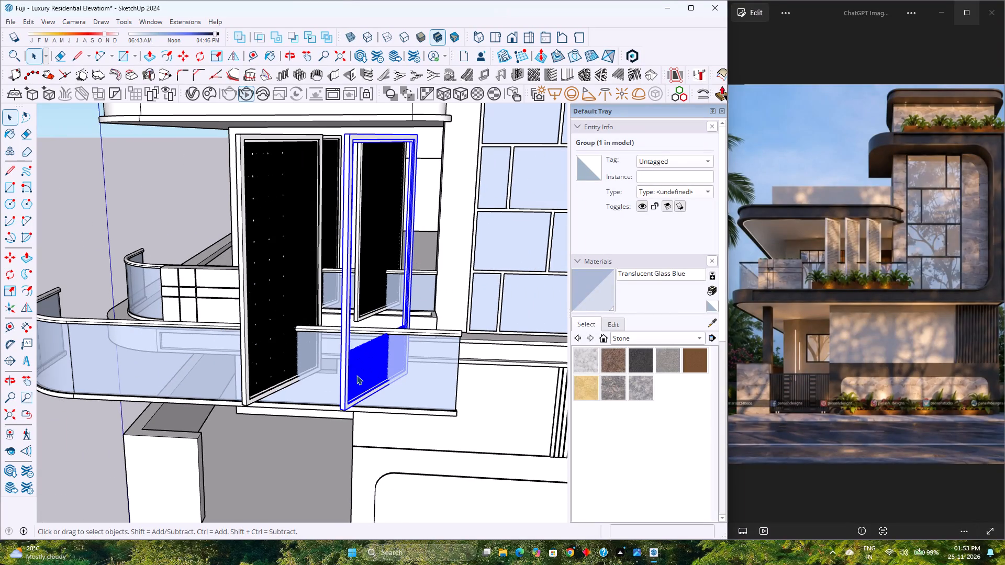
pyautogui.scroll(2, 356, 375)
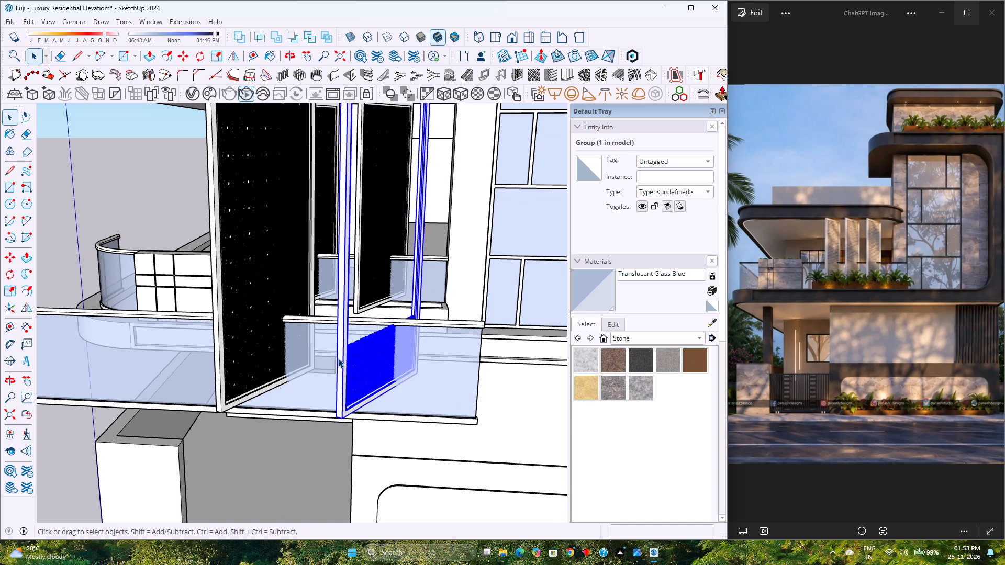
pyautogui.scroll(-1, 337, 361)
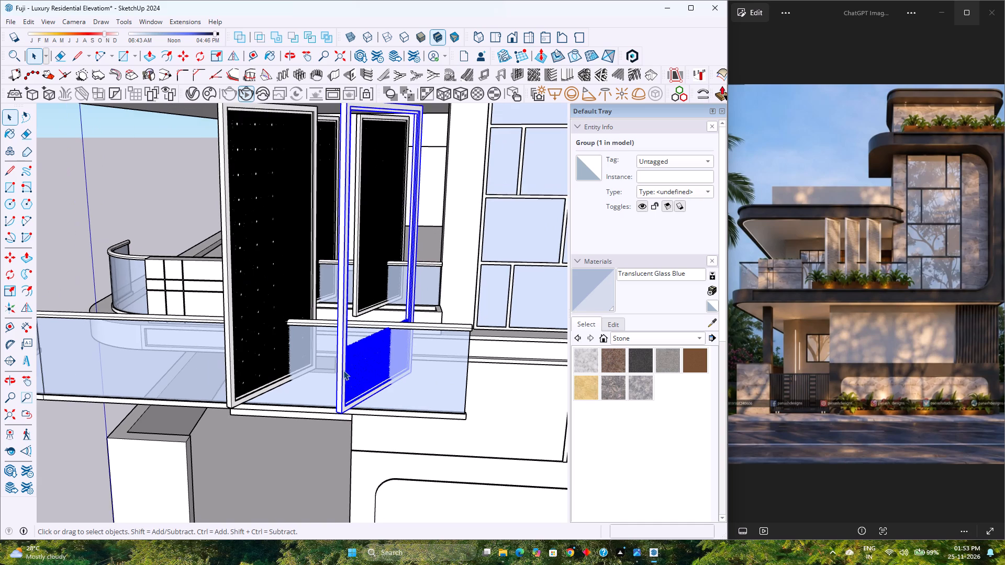
pyautogui.scroll(3, 343, 370)
pyautogui.scroll(-3, 343, 370)
pyautogui.scroll(3, 372, 388)
pyautogui.scroll(-3, 372, 388)
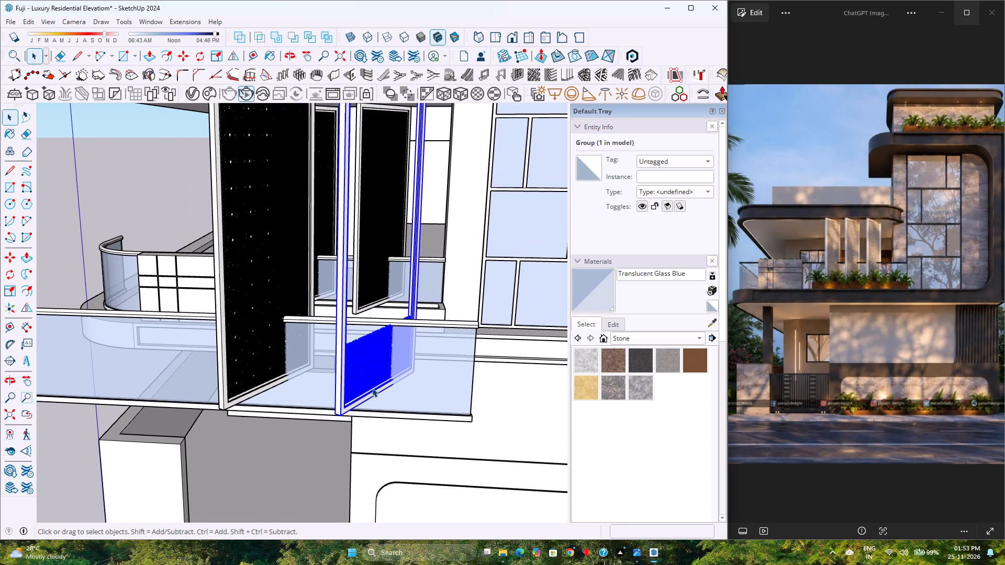
pyautogui.scroll(2, 372, 388)
pyautogui.scroll(-2, 372, 388)
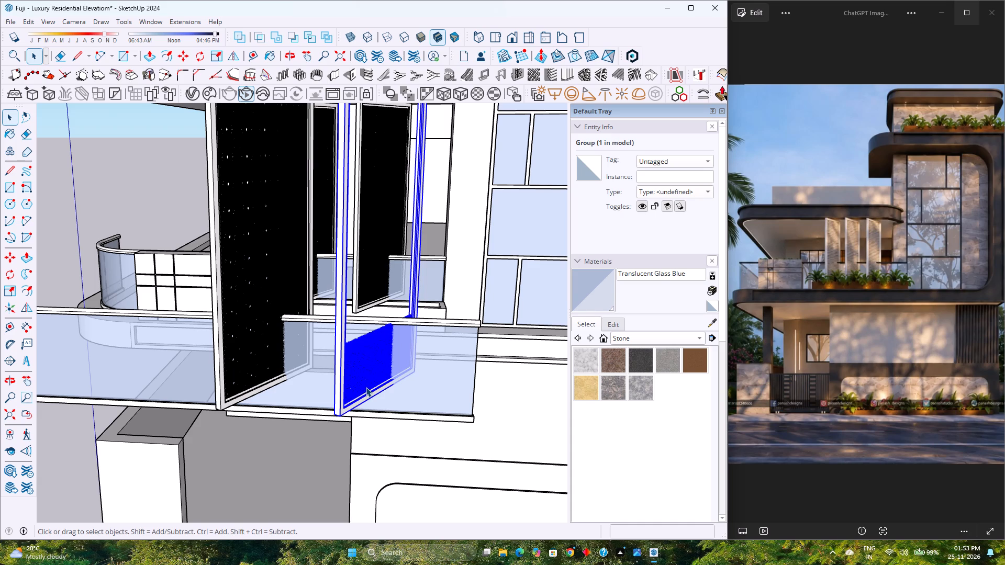
pyautogui.scroll(-3, 366, 390)
pyautogui.scroll(3, 367, 398)
pyautogui.scroll(-3, 367, 398)
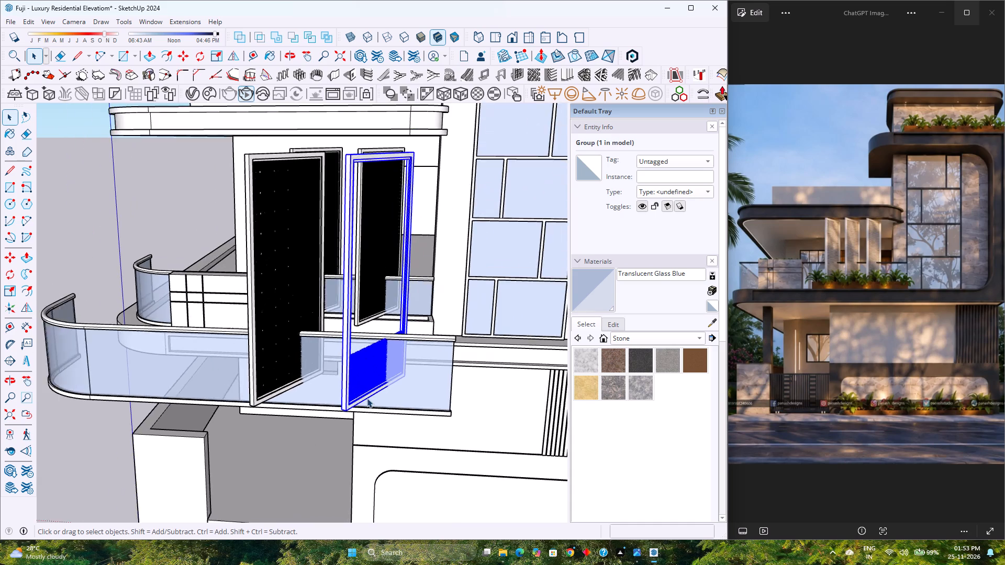
pyautogui.scroll(3, 367, 398)
pyautogui.scroll(-3, 367, 398)
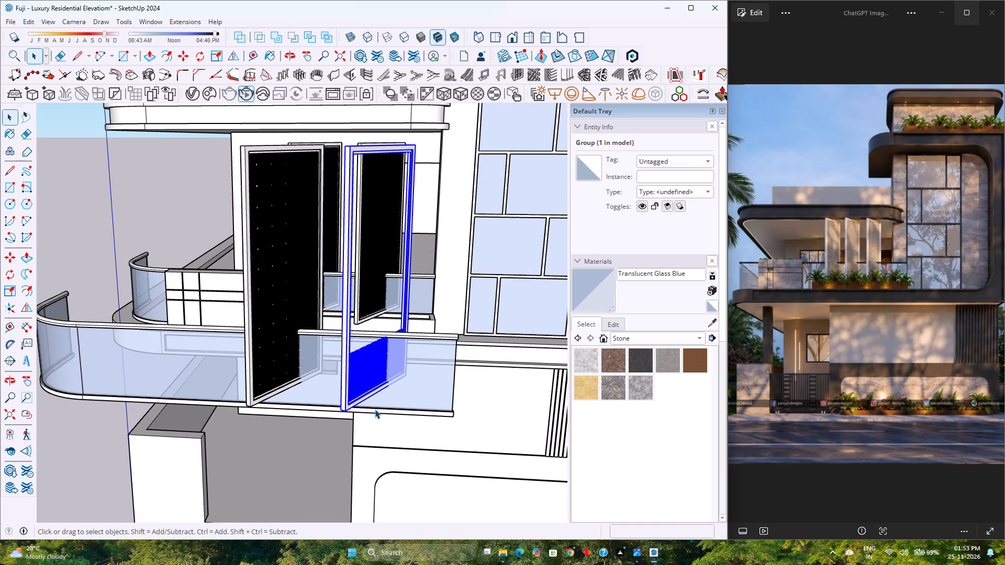
pyautogui.click(363, 373)
pyautogui.scroll(4, 346, 392)
pyautogui.scroll(-5, 350, 422)
pyautogui.scroll(3, 350, 422)
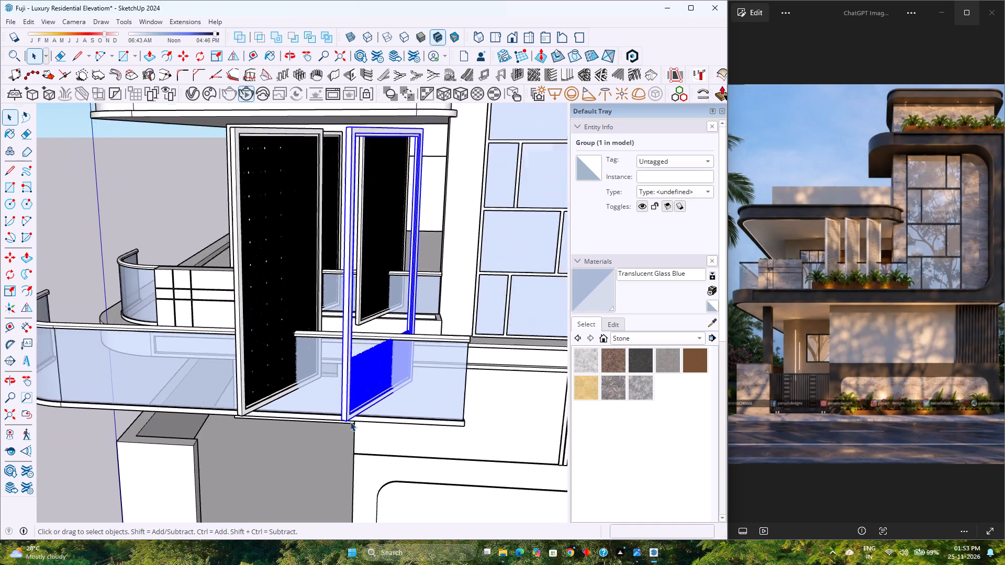
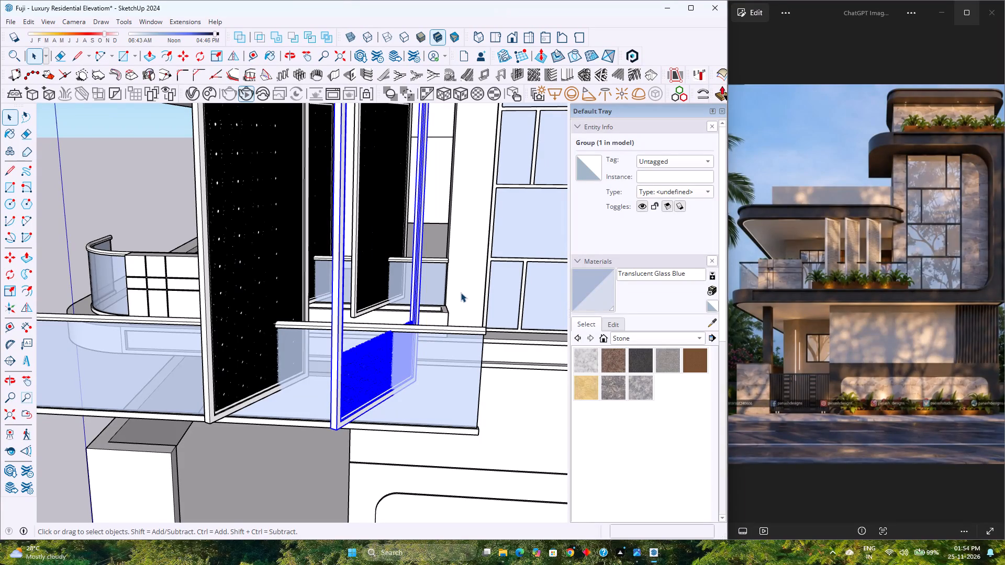
# Examine from several angles the trimmed copy of the perforated screen where it crosses the copied glass railing.
pyautogui.scroll(-3, 461, 292)
pyautogui.scroll(3, 461, 292)
pyautogui.scroll(-2, 461, 292)
pyautogui.scroll(2, 461, 292)
pyautogui.scroll(-3, 461, 292)
pyautogui.scroll(3, 461, 292)
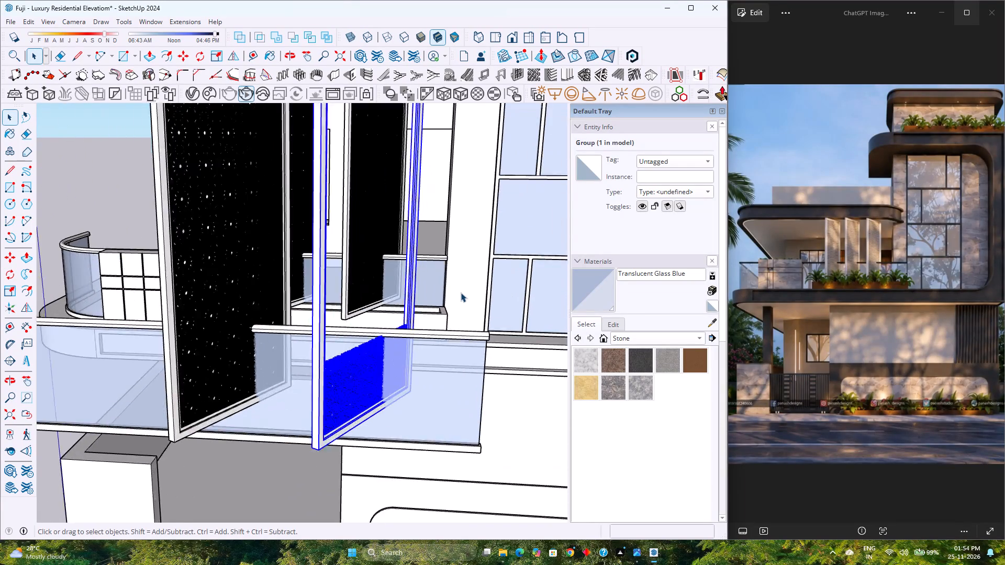
pyautogui.scroll(-1, 461, 292)
pyautogui.scroll(2, 461, 293)
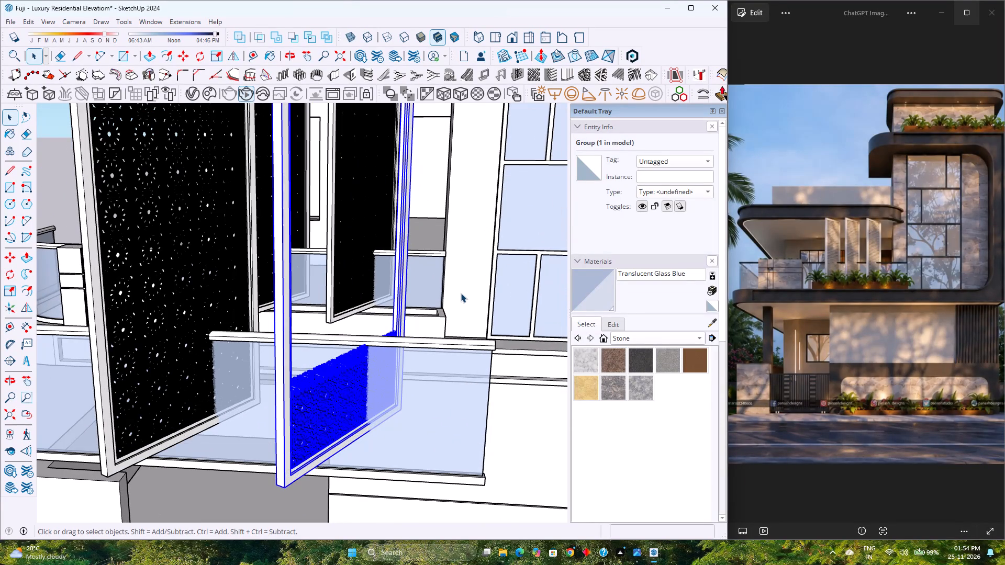
pyautogui.scroll(-4, 461, 293)
pyautogui.scroll(3, 461, 293)
pyautogui.scroll(-3, 461, 293)
pyautogui.scroll(3, 461, 293)
pyautogui.scroll(-3, 461, 293)
pyautogui.scroll(3, 461, 293)
pyautogui.scroll(-2, 461, 293)
pyautogui.scroll(3, 389, 325)
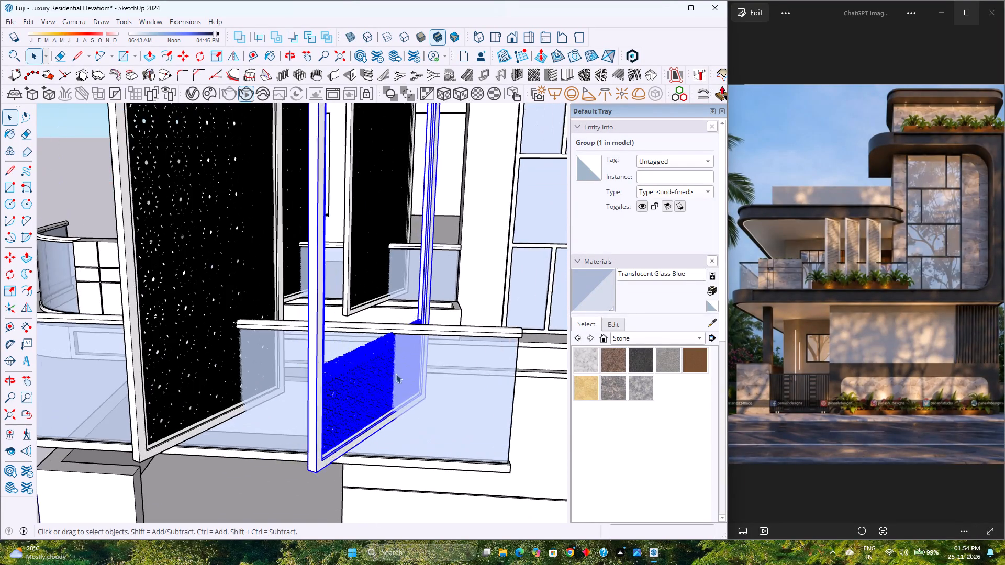
pyautogui.moveTo(394, 377); pyautogui.dragTo(250, 299, button='middle')
pyautogui.scroll(1, 300, 345)
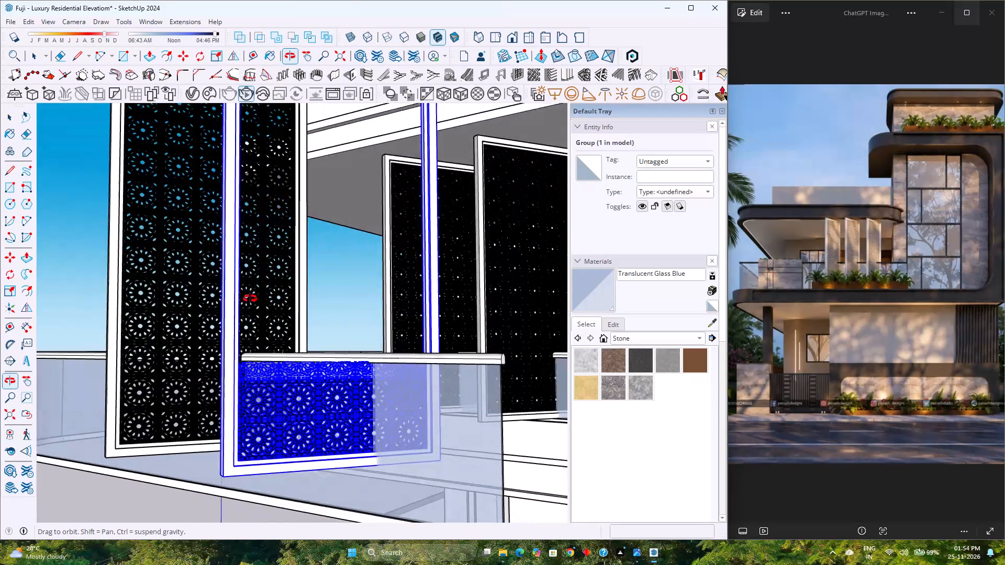
pyautogui.moveTo(250, 299); pyautogui.dragTo(270, 355, button='middle')
# Undo the trim of the perforated screen copy, keeping both full-height screen copies in front of the facade.
pyautogui.hotkey('ctrl', 'z')
pyautogui.scroll(-4, 316, 336)
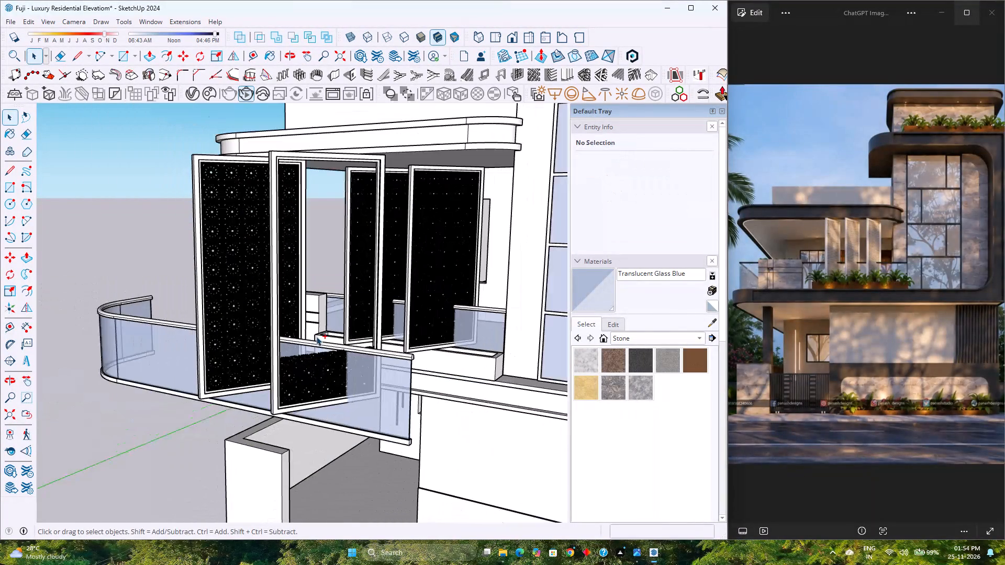
pyautogui.hotkey('ctrl', 'z')
pyautogui.hotkey('ctrl', 'z')
pyautogui.press('space')
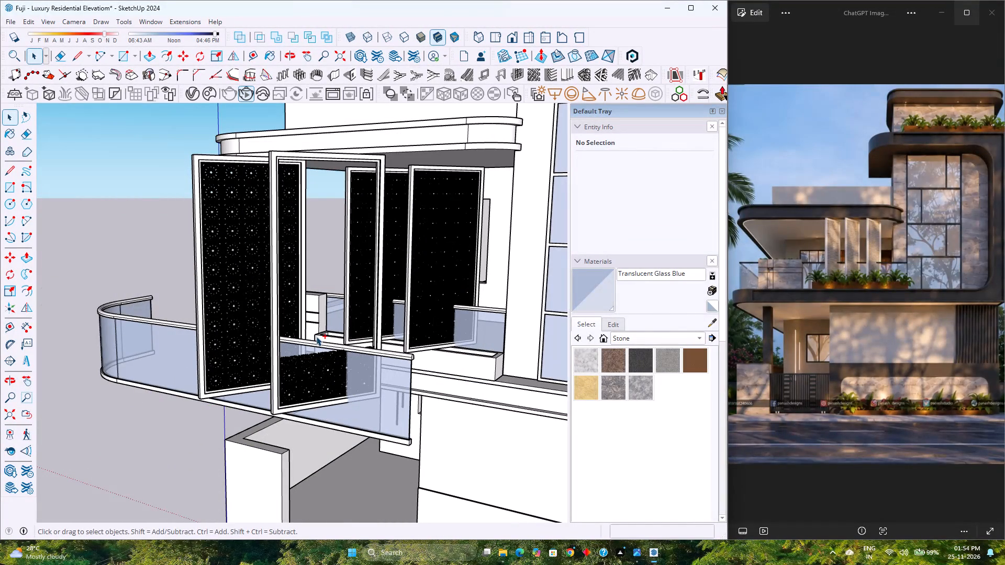
pyautogui.hotkey('ctrl', 'z')
pyautogui.scroll(-1, 313, 349)
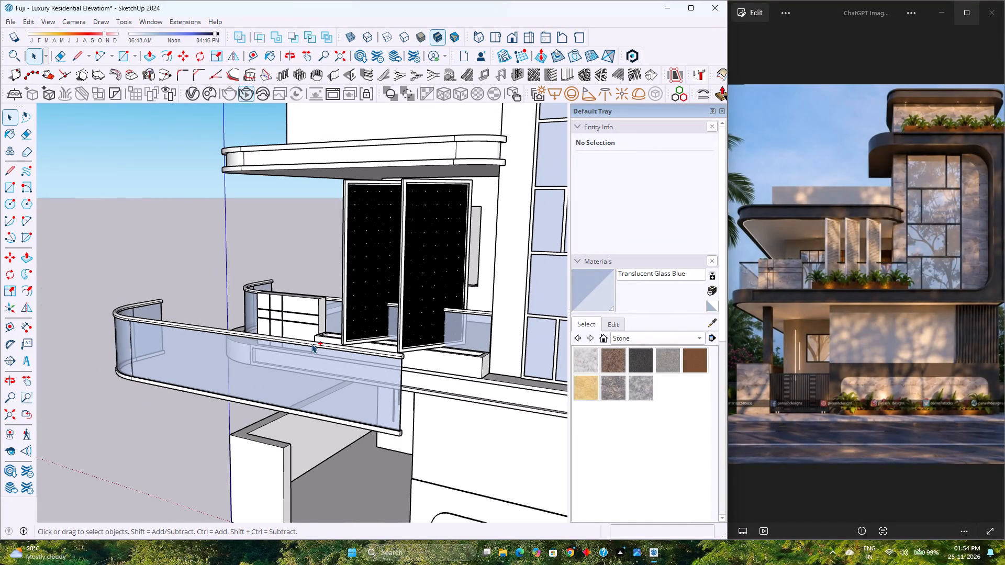
pyautogui.hotkey('ctrl', 'y')
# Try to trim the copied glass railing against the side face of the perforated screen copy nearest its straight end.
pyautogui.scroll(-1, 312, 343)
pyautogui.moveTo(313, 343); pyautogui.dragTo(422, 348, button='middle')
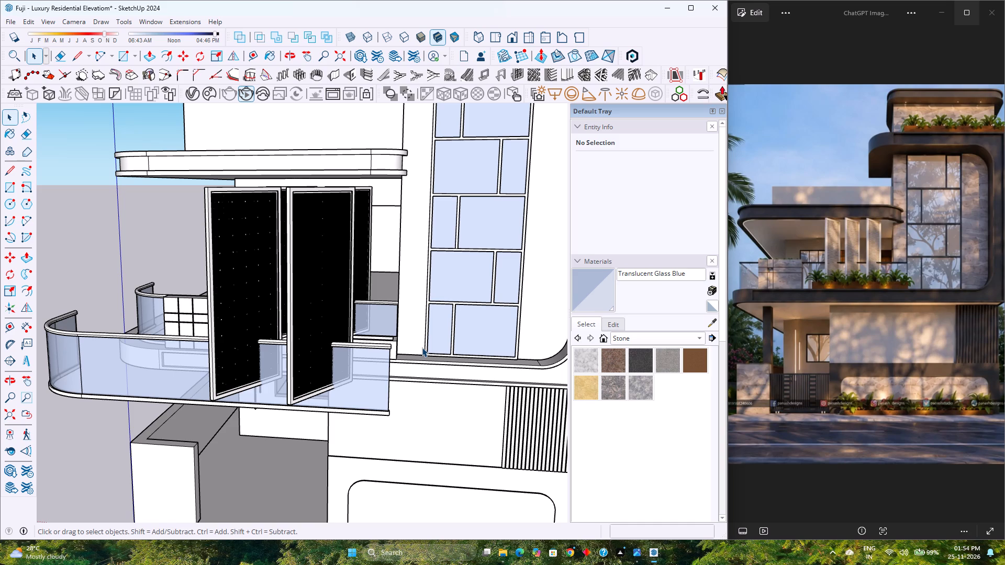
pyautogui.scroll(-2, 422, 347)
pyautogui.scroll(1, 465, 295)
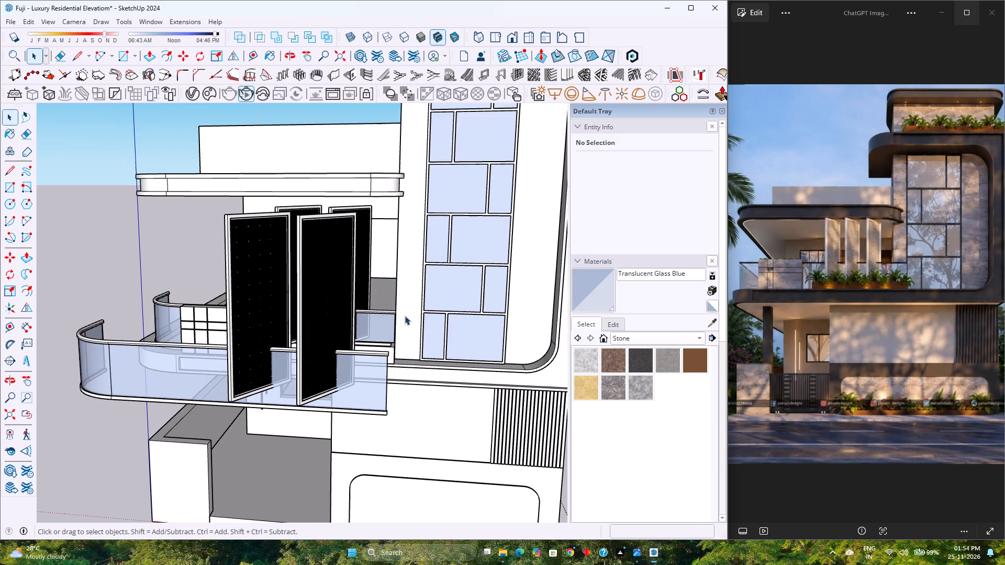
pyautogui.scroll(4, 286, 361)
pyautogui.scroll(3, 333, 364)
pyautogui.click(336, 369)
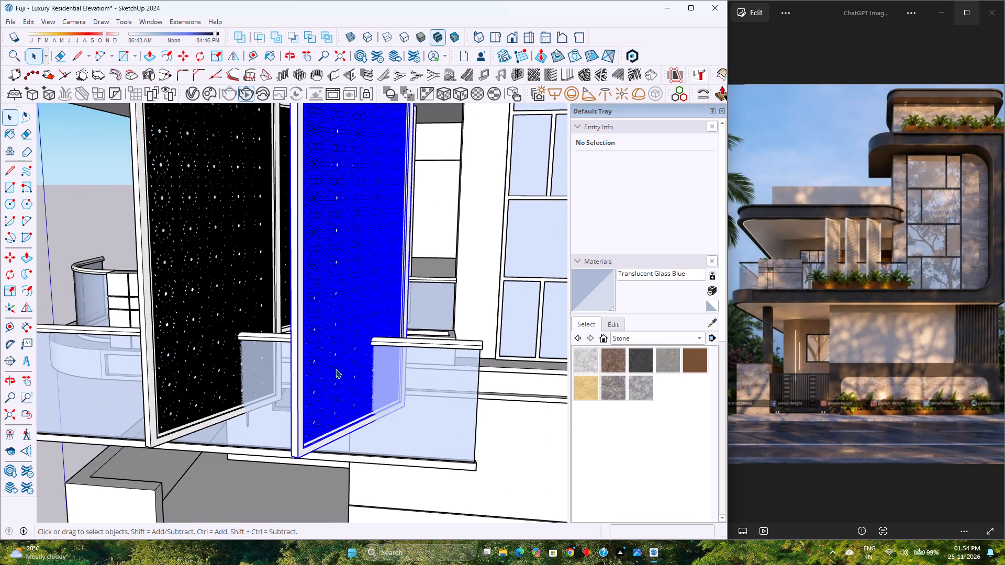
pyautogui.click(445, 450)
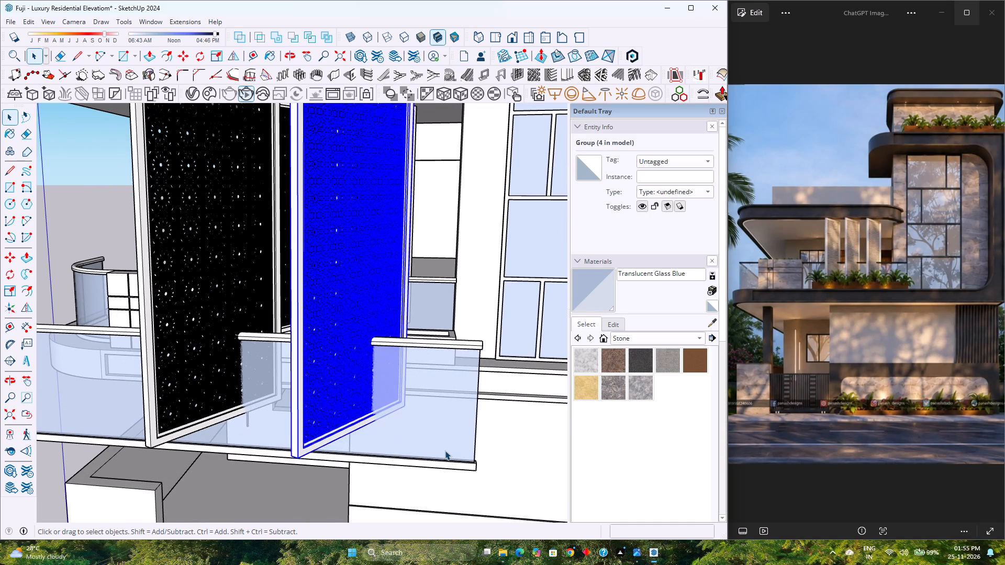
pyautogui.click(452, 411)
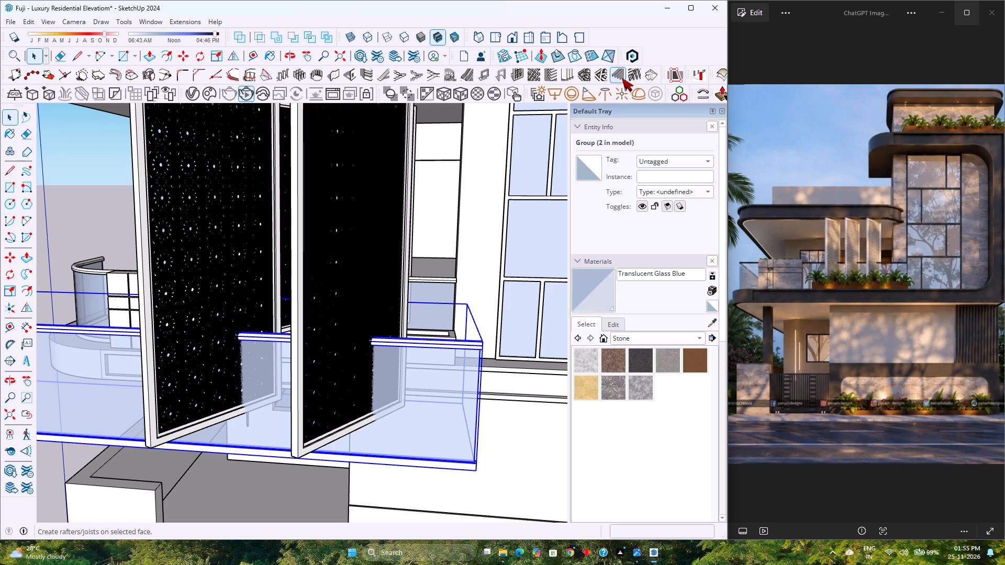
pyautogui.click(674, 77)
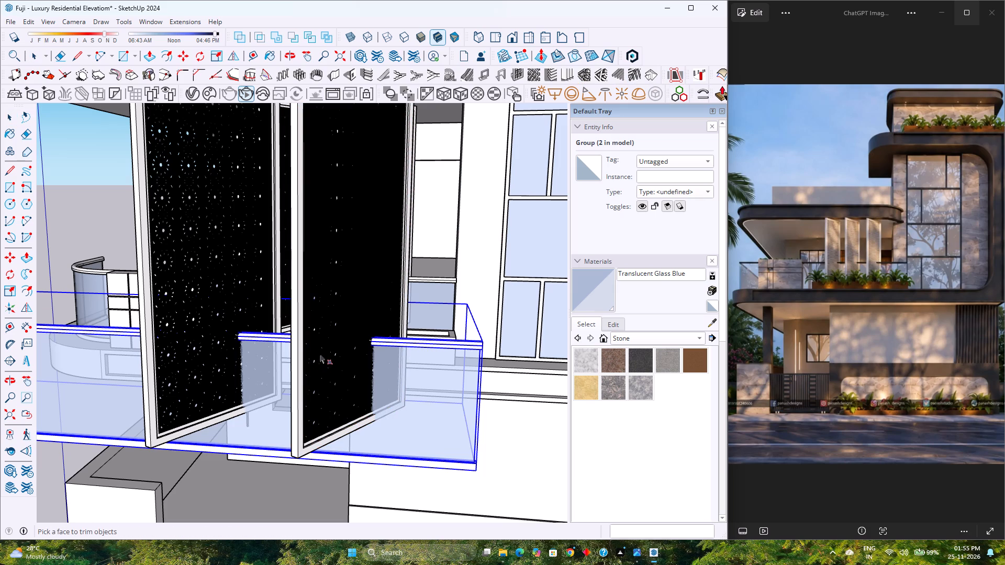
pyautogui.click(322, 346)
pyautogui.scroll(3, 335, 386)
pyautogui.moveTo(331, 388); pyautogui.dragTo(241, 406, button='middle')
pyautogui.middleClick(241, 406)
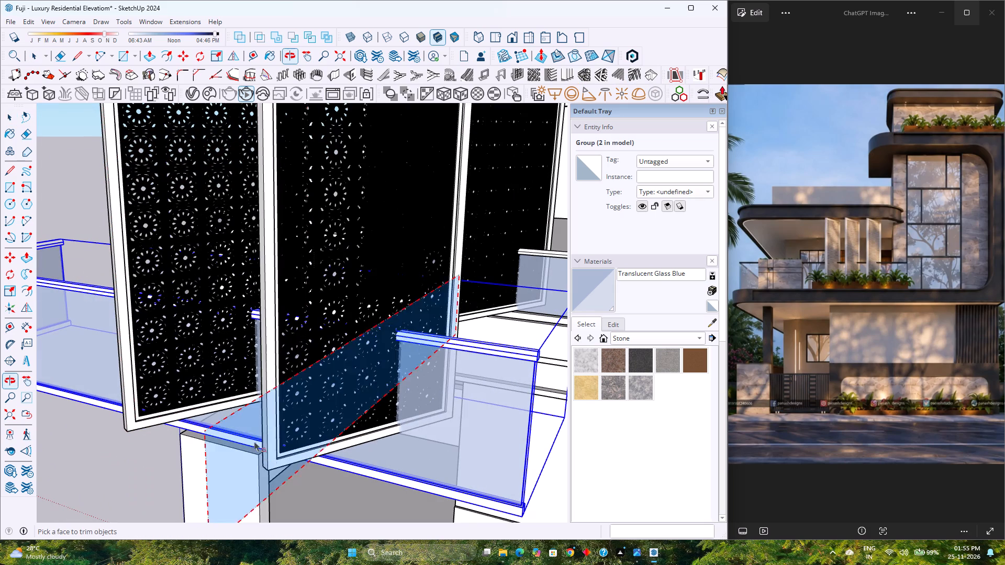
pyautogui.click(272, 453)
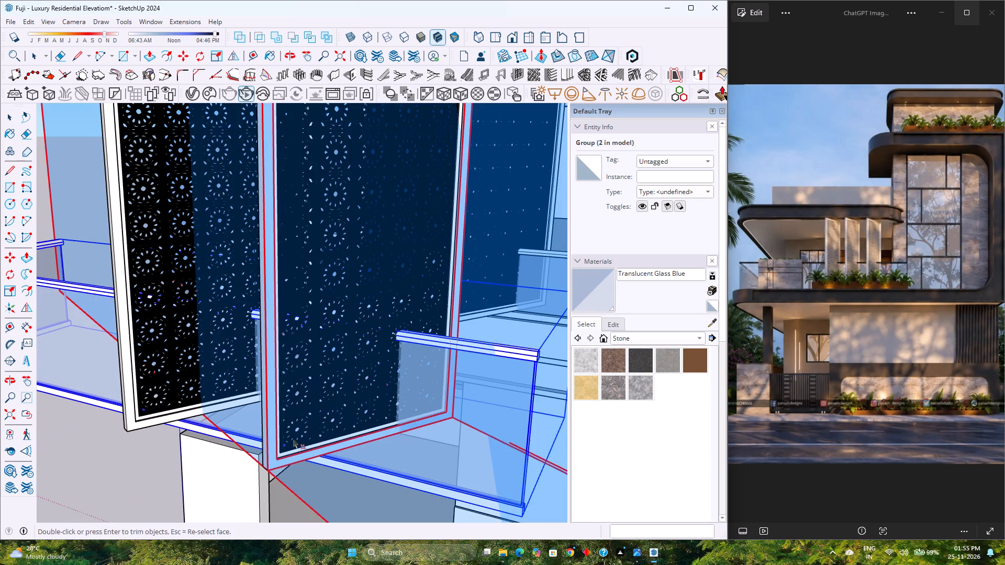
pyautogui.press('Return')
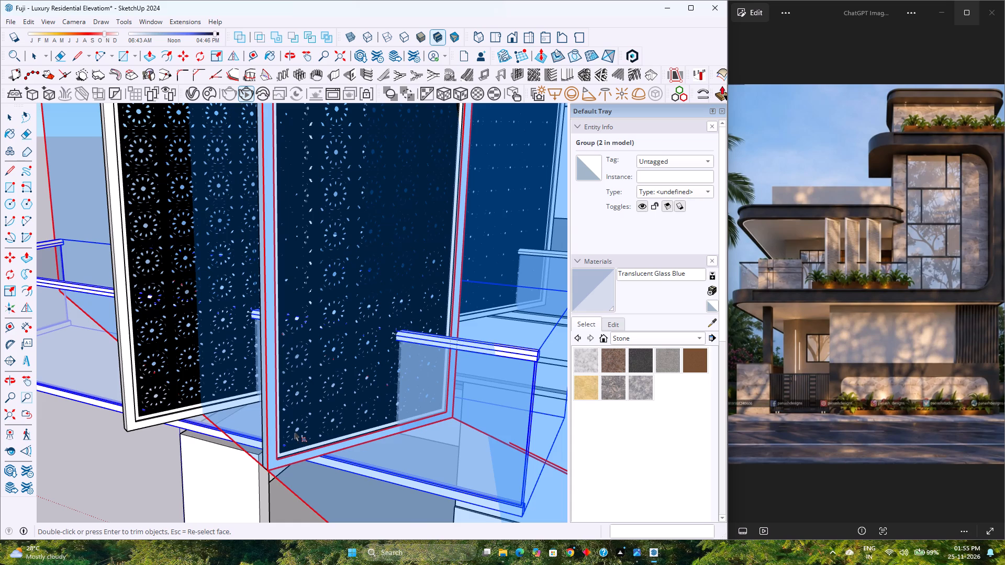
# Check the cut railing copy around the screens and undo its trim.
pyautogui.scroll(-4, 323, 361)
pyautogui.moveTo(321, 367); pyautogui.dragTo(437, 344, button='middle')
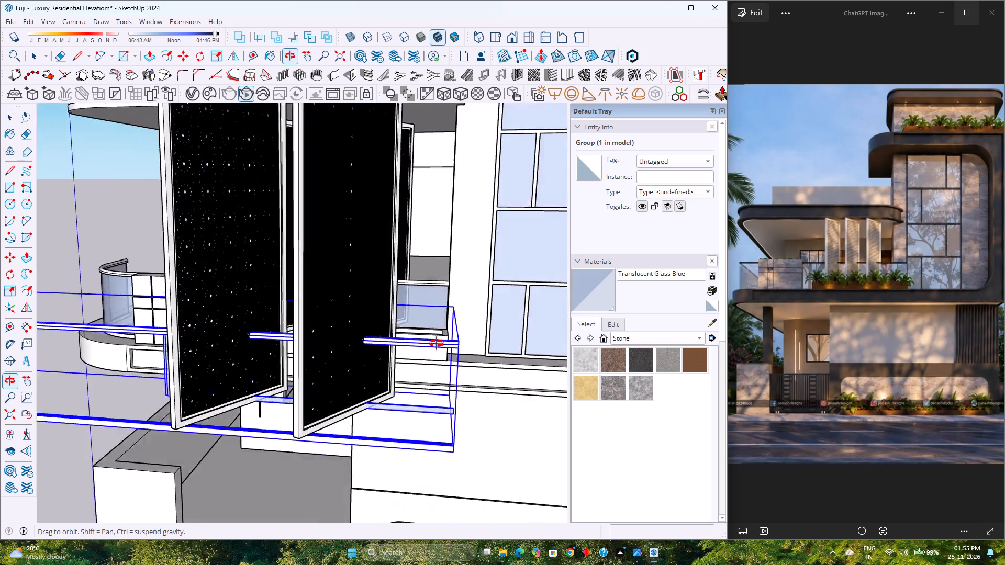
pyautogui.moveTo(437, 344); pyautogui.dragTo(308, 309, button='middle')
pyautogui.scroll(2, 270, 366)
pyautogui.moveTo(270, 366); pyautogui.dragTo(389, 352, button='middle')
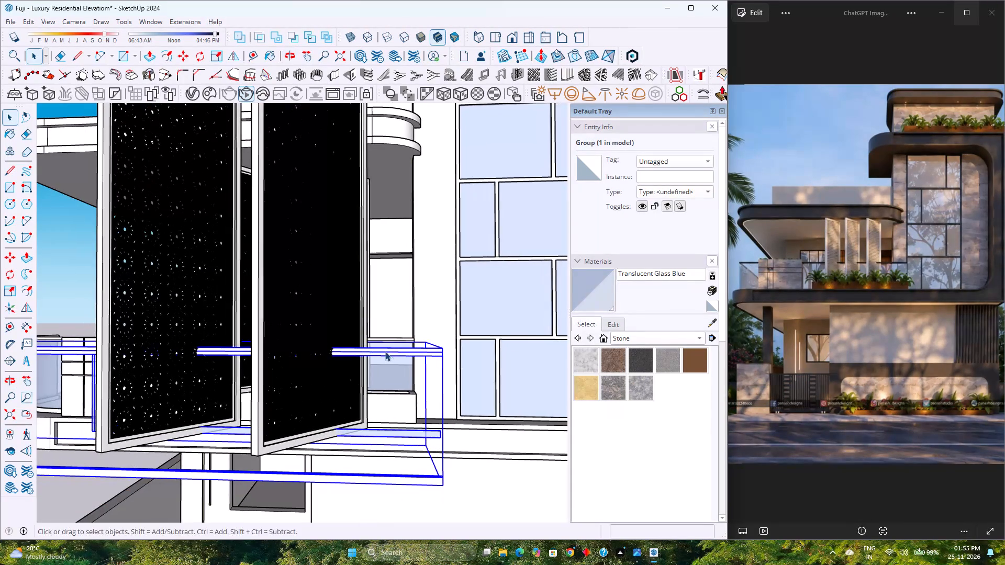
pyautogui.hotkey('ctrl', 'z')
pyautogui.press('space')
# Trim the perforated screen copy nearest the railing's straight end against the front glass face of the copied railing.
pyautogui.scroll(-3, 381, 351)
pyautogui.moveTo(359, 379); pyautogui.dragTo(334, 427, button='middle')
pyautogui.middleClick(334, 427)
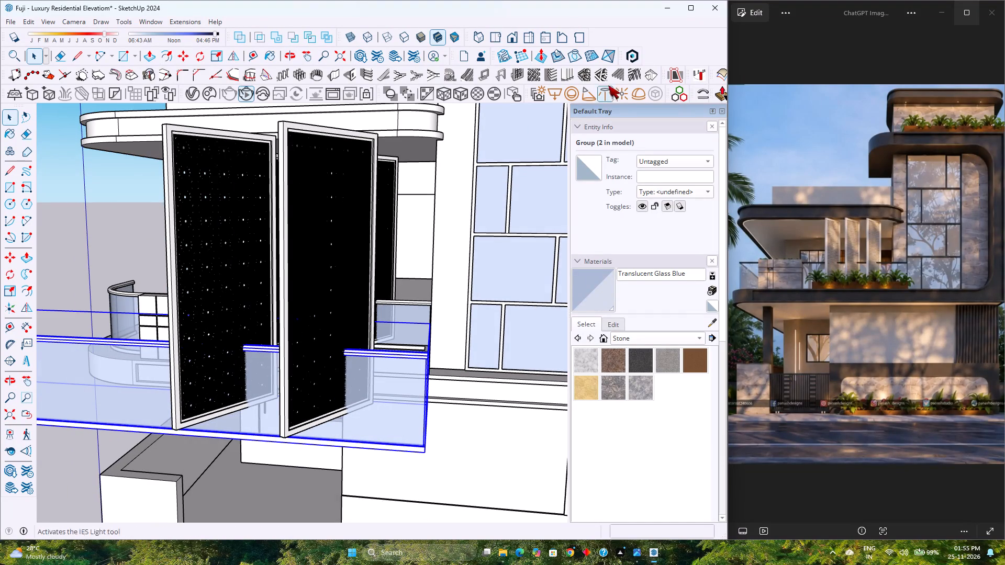
pyautogui.click(345, 295)
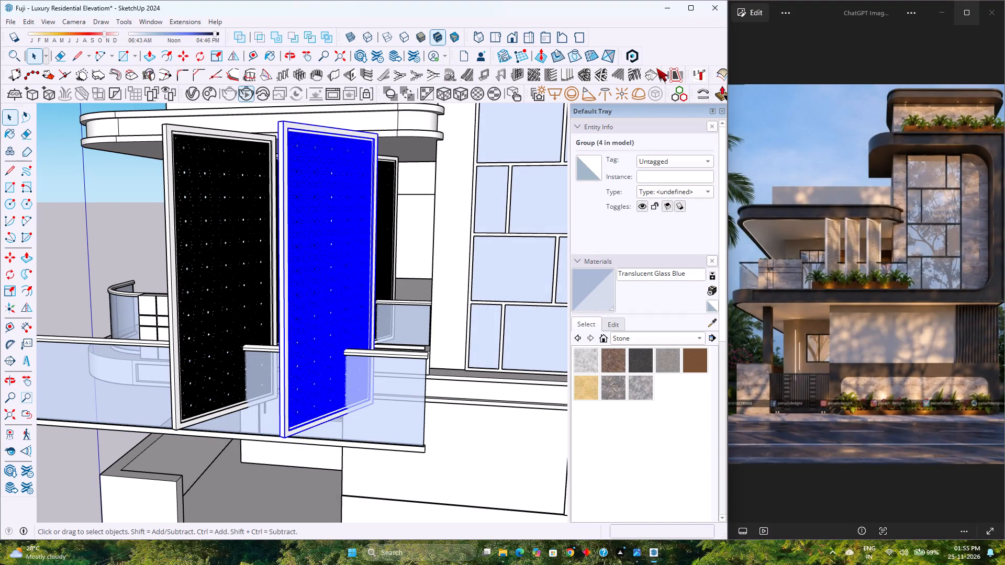
pyautogui.click(679, 78)
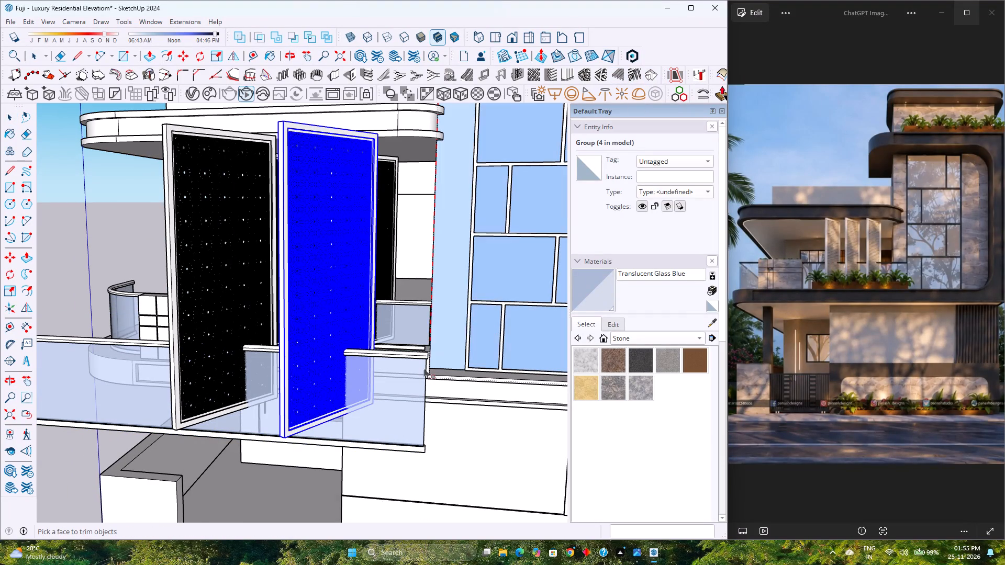
pyautogui.click(416, 371)
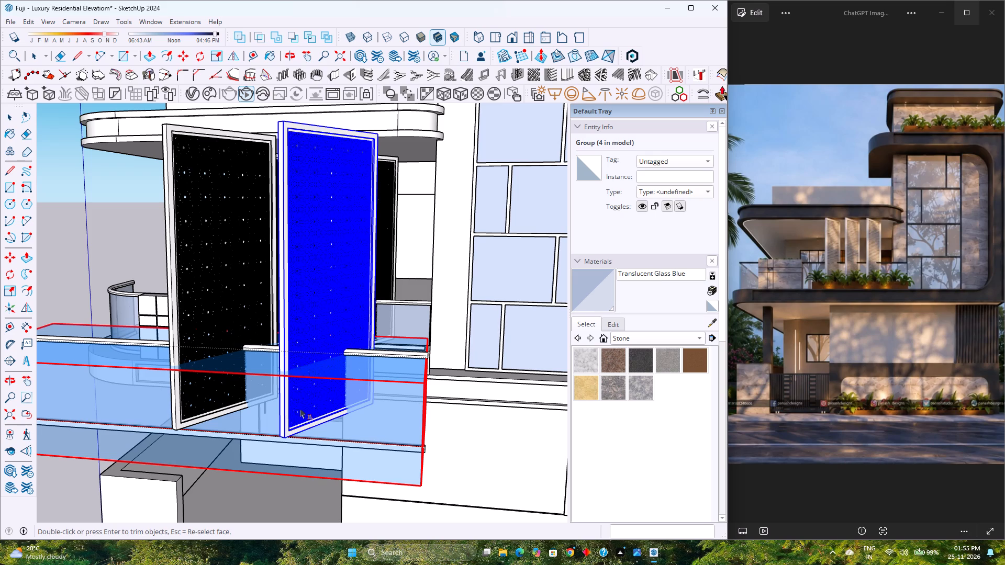
pyautogui.doubleClick(339, 389)
pyautogui.doubleClick(339, 389)
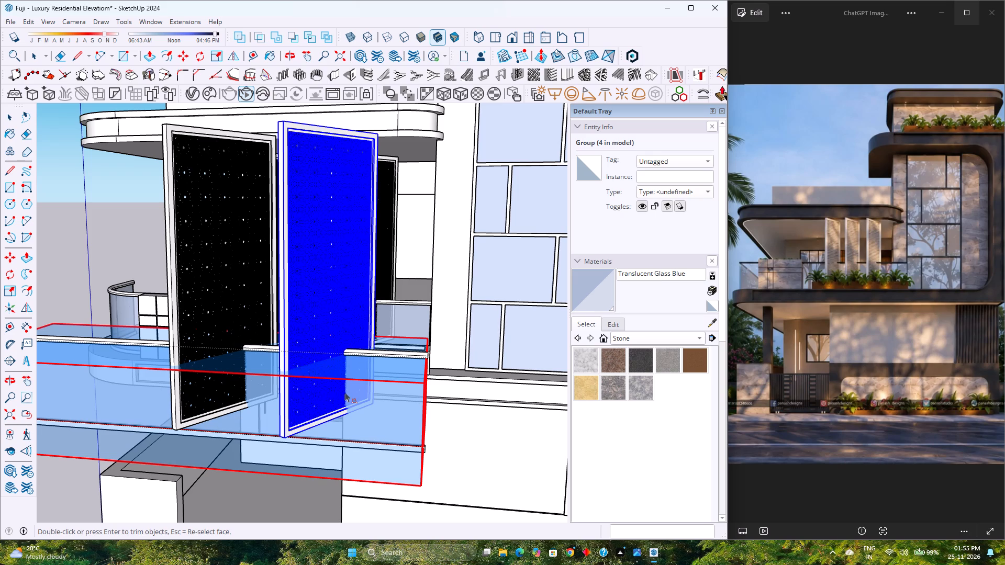
pyautogui.doubleClick(343, 389)
pyautogui.doubleClick(343, 389)
pyautogui.click(380, 382)
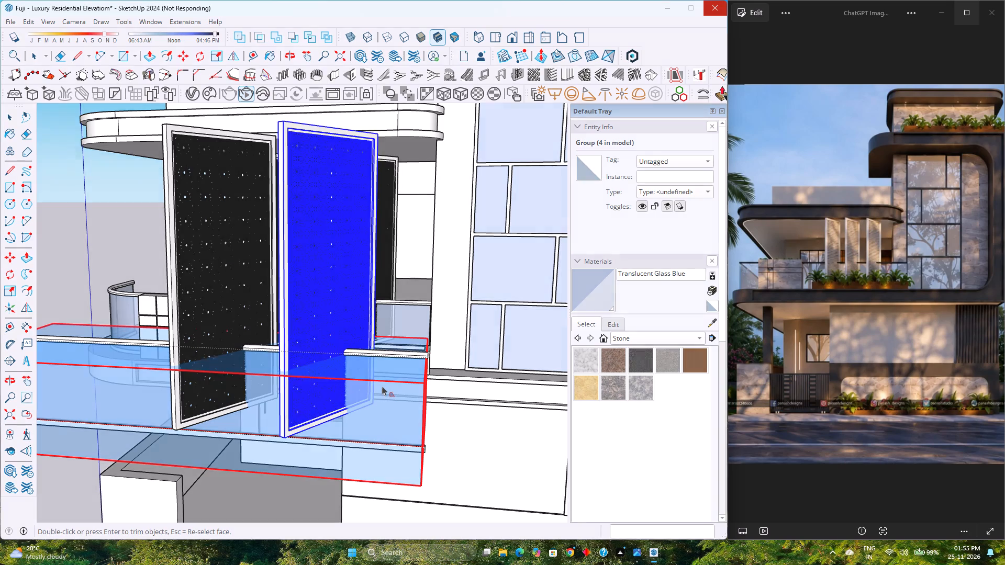
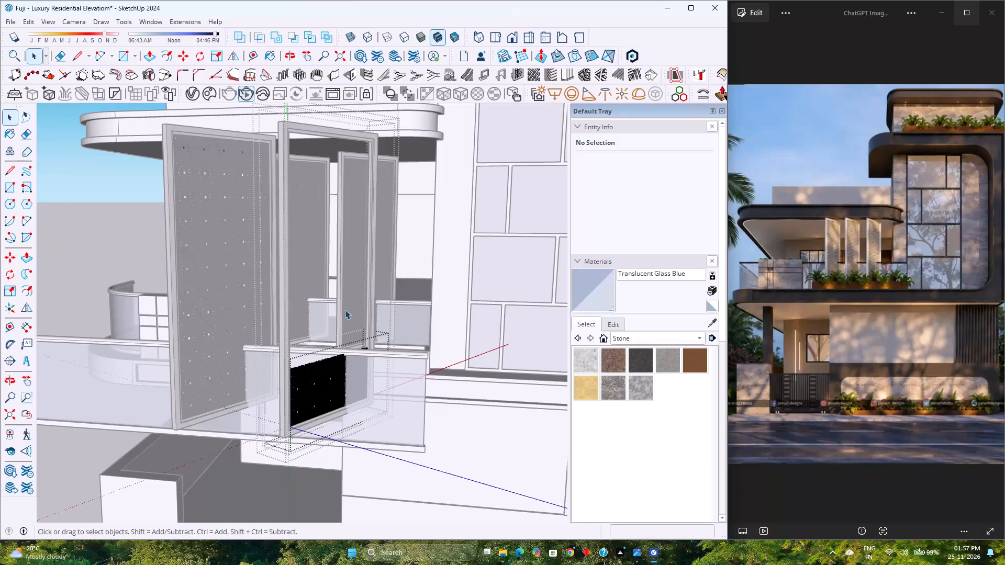
# Undo the perforated screen trim and the placement of the screen copies in front of the facade.
pyautogui.scroll(-3, 329, 325)
pyautogui.scroll(9, 337, 359)
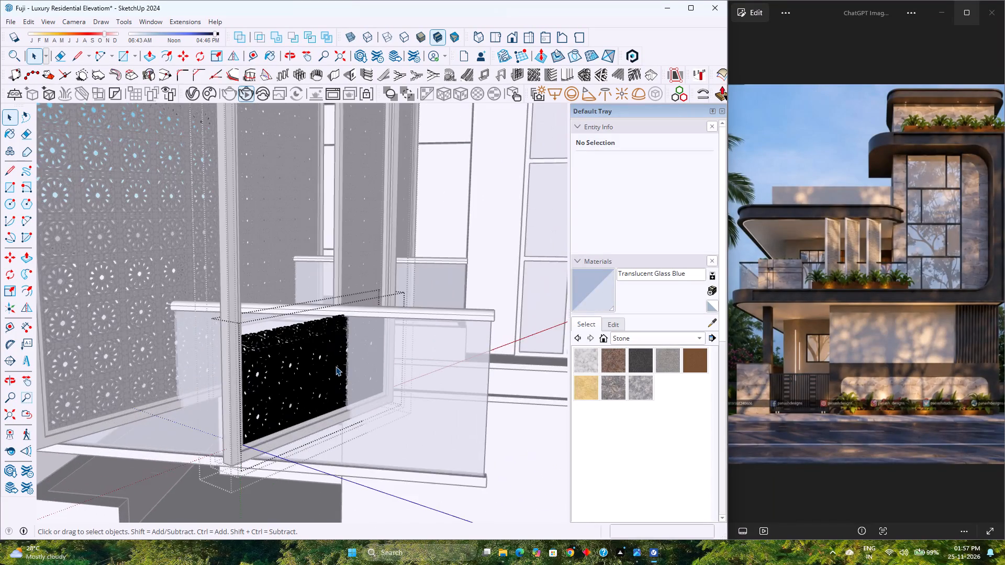
pyautogui.scroll(6, 336, 366)
pyautogui.moveTo(335, 367); pyautogui.dragTo(220, 324, button='middle')
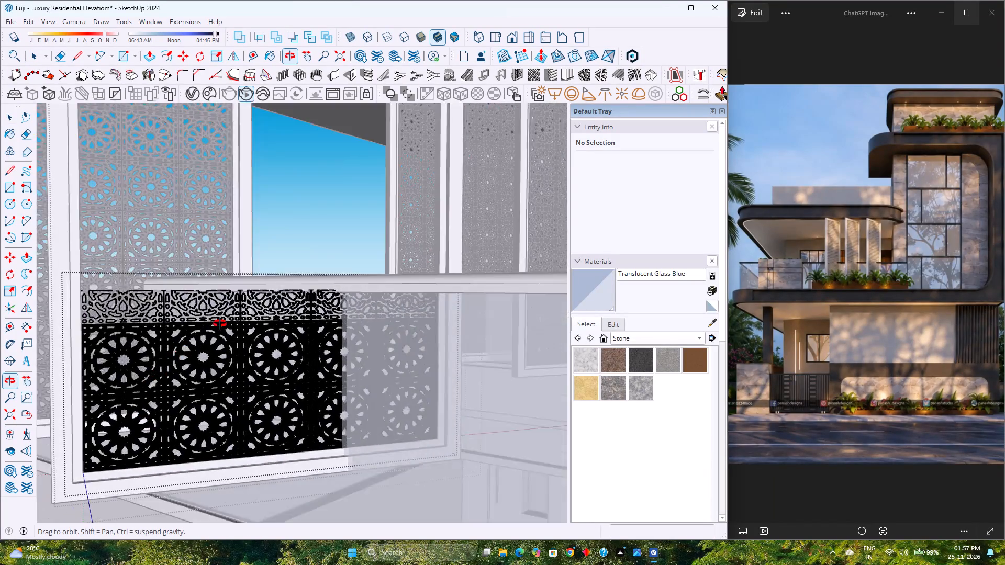
pyautogui.moveTo(220, 324); pyautogui.dragTo(265, 423, button='middle')
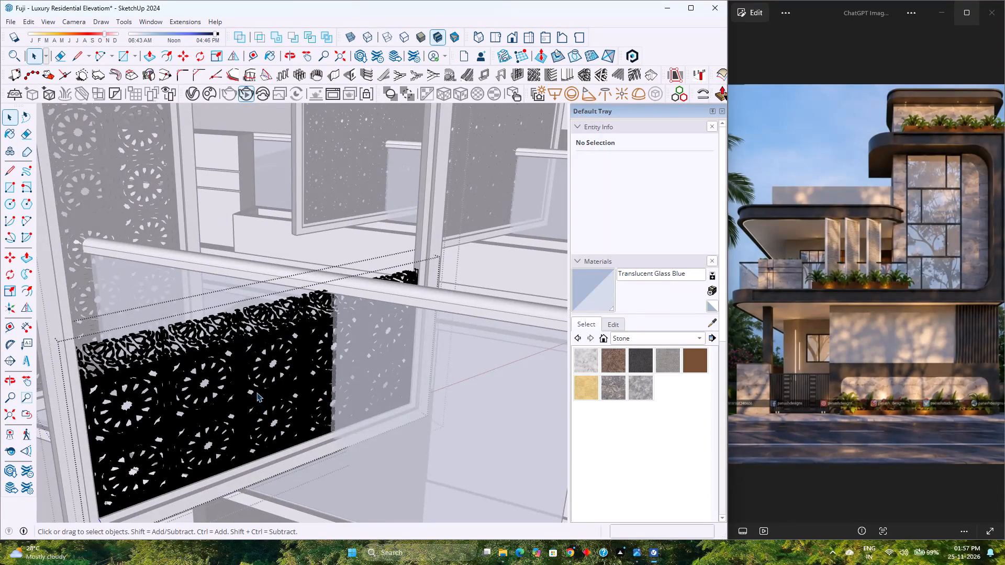
pyautogui.hotkey('ctrl', 'z')
pyautogui.scroll(-9, 304, 350)
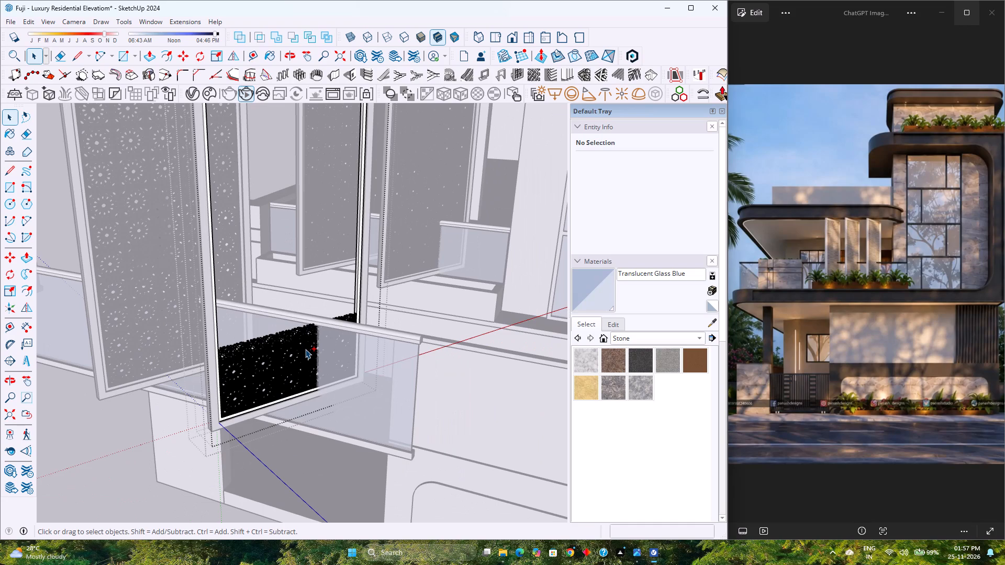
pyautogui.hotkey('ctrl', 'z')
pyautogui.hotkey('ctrl', 'z')
pyautogui.hotkey('ctrl', 'z')
pyautogui.scroll(-6, 305, 349)
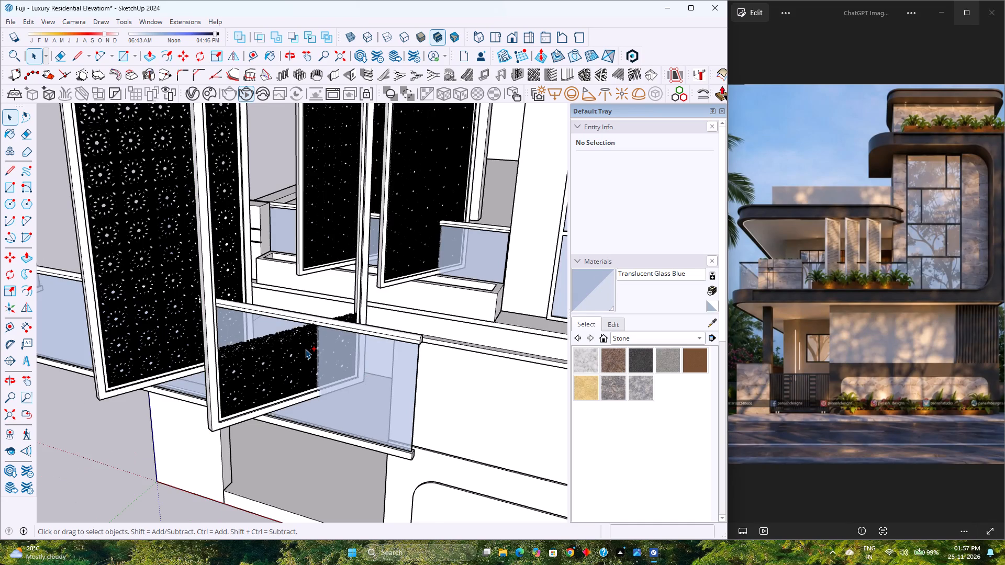
pyautogui.scroll(-4, 305, 349)
pyautogui.click(162, 444)
pyautogui.scroll(4, 241, 394)
pyautogui.scroll(-5, 241, 394)
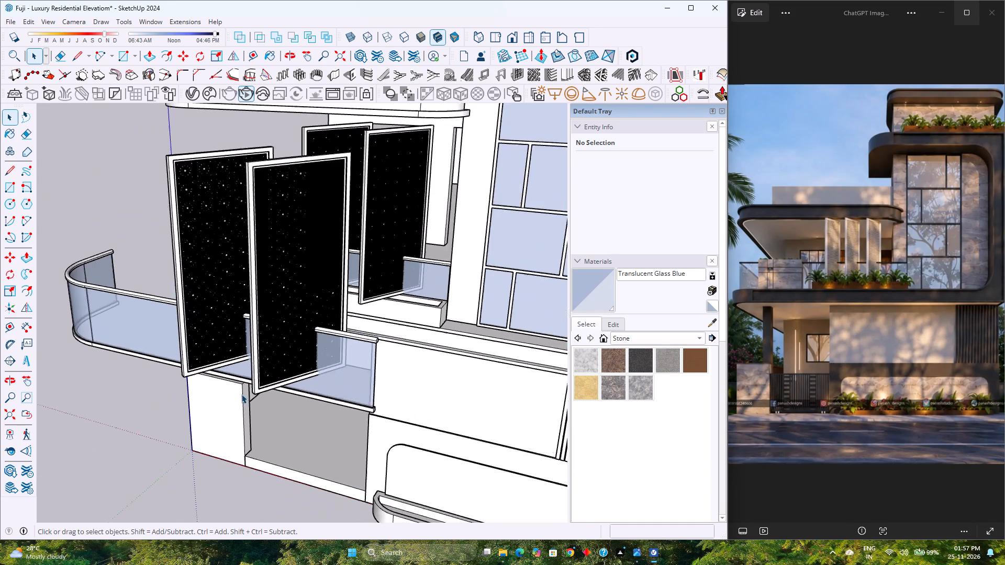
pyautogui.hotkey('ctrl', 'z')
# Delete the copied curved glass railing standing in front of the facade.
pyautogui.click(292, 358)
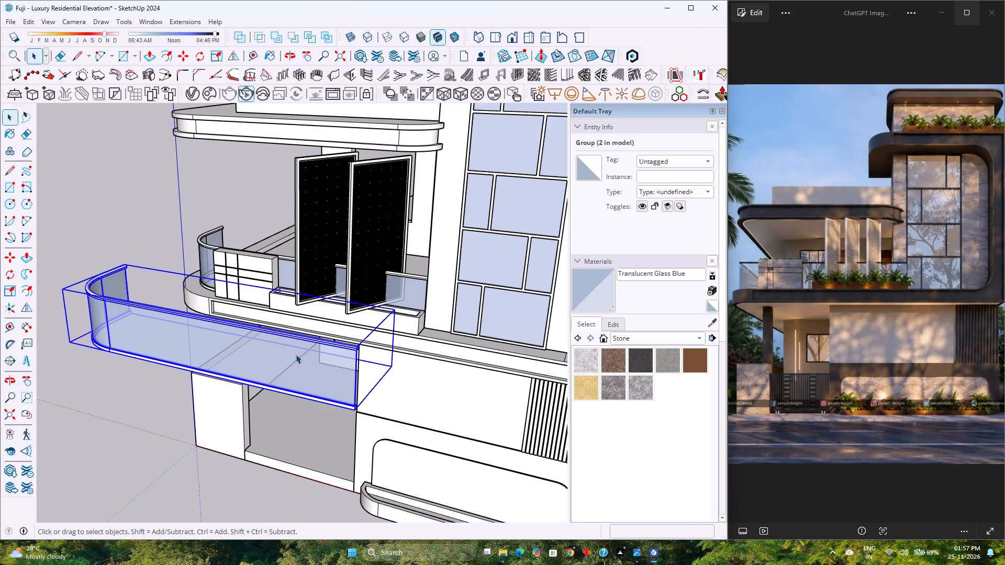
pyautogui.press('Delete')
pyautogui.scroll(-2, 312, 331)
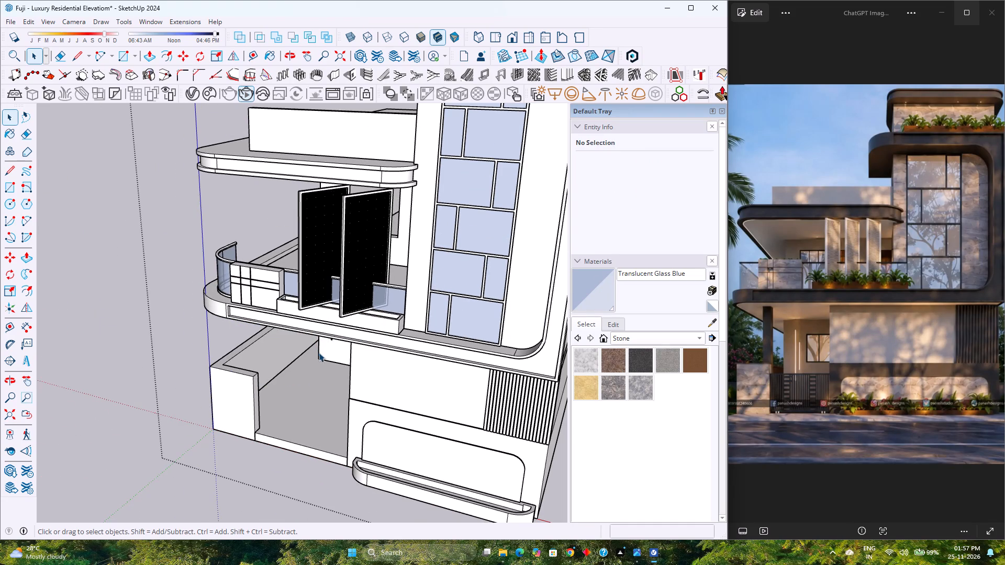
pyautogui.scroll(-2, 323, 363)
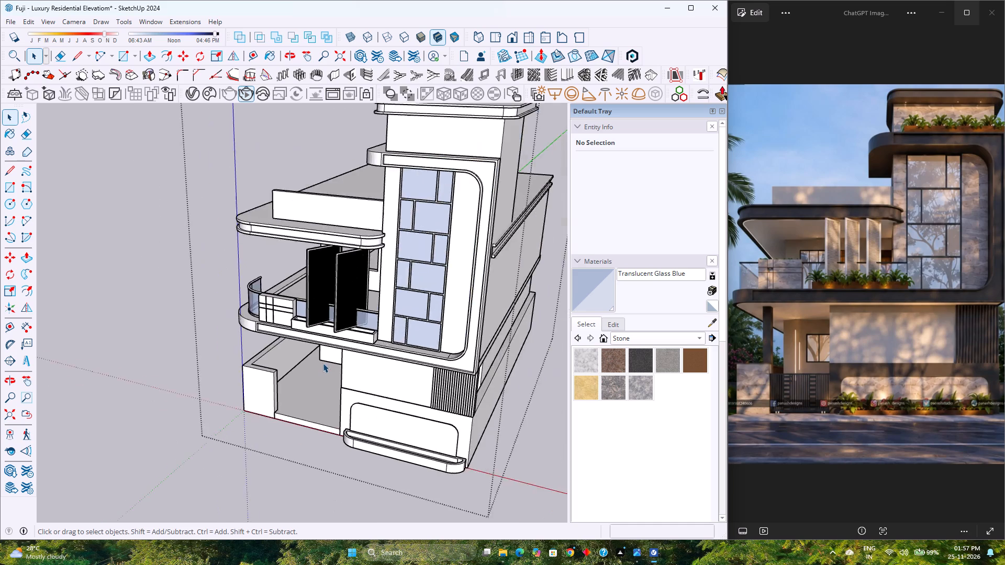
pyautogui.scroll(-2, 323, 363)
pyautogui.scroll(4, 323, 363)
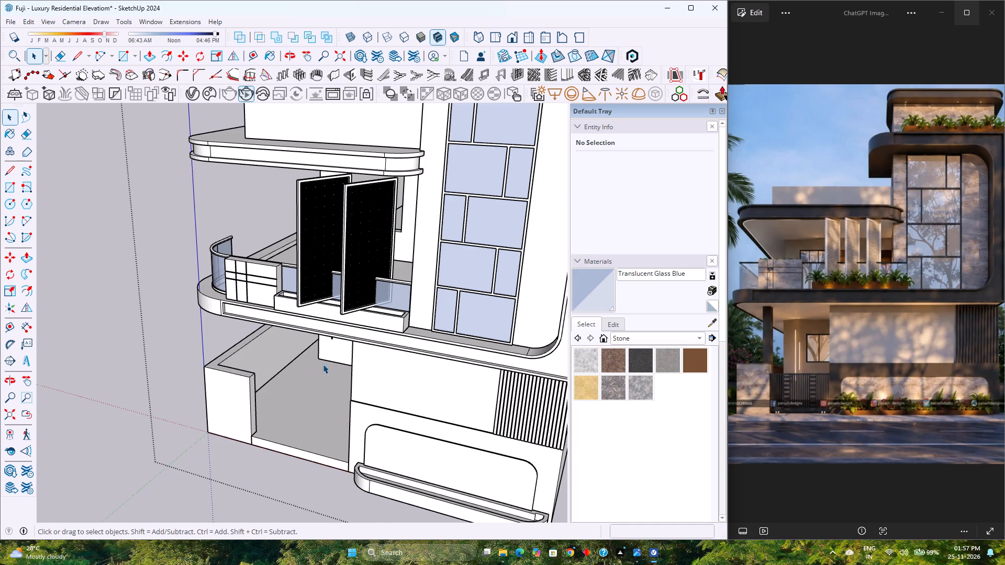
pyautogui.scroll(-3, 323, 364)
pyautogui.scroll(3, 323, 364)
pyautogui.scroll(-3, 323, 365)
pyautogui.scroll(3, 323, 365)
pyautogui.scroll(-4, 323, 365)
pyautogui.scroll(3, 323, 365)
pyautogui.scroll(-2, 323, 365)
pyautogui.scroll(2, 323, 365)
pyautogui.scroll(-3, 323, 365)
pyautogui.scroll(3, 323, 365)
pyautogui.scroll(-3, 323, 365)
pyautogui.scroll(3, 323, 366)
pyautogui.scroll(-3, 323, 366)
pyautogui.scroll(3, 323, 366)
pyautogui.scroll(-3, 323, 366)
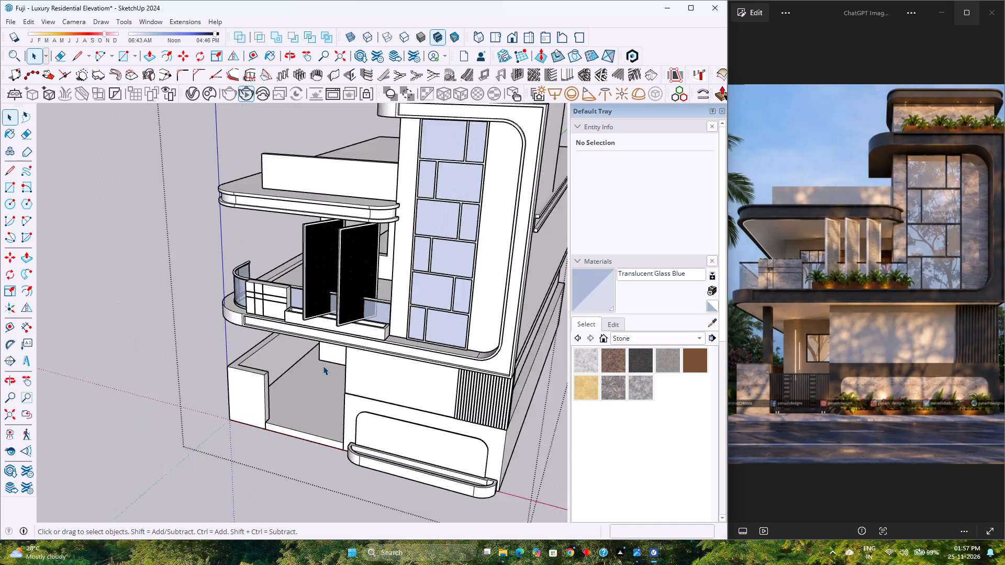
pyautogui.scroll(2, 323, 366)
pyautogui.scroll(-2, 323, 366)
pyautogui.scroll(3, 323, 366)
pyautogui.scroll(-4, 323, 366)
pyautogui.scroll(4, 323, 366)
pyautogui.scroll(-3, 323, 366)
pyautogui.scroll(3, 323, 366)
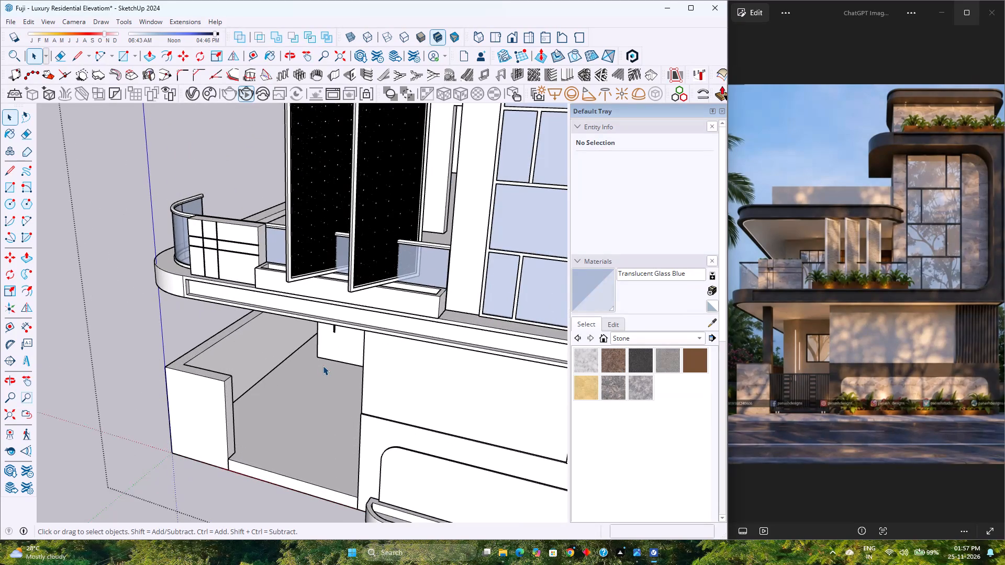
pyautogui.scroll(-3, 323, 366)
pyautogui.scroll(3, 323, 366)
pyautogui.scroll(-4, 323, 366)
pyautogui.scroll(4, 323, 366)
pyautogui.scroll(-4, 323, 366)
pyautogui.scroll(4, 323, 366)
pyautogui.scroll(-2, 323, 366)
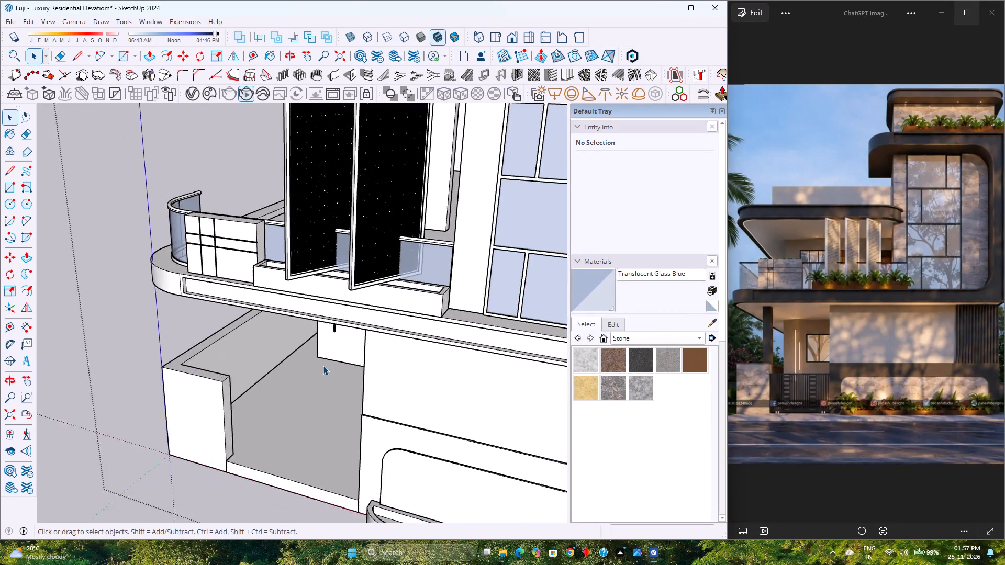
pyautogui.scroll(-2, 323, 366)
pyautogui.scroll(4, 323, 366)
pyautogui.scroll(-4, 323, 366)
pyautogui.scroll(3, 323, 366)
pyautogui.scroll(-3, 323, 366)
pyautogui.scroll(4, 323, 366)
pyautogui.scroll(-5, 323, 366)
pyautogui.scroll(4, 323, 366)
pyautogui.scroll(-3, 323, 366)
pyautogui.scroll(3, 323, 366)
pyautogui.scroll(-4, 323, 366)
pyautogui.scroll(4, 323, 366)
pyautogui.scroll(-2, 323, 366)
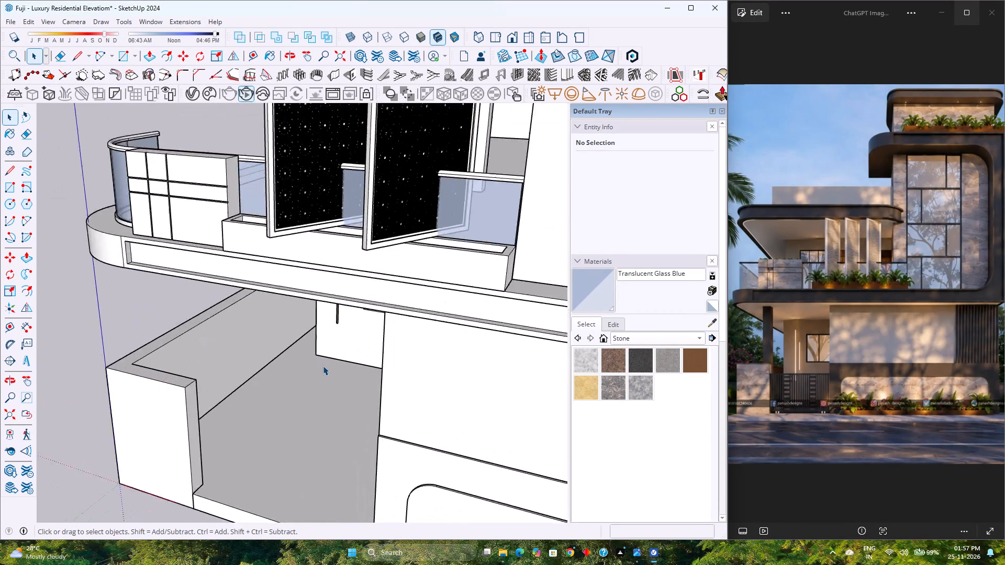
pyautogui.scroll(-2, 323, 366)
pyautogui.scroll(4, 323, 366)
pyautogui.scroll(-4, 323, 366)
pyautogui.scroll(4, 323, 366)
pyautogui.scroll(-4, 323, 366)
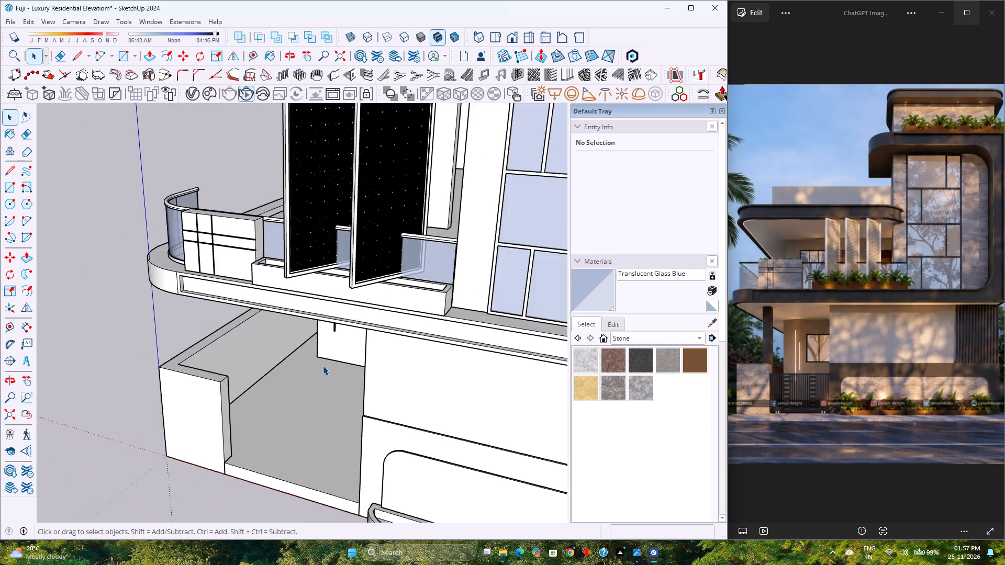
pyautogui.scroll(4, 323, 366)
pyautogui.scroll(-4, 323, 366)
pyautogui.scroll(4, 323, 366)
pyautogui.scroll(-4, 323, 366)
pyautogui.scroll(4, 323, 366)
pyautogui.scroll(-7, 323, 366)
# Examine the balcony's curved railing corner and the whole house from above, ending in the standard front view.
pyautogui.moveTo(323, 366); pyautogui.dragTo(470, 440, button='middle')
pyautogui.middleClick(470, 440)
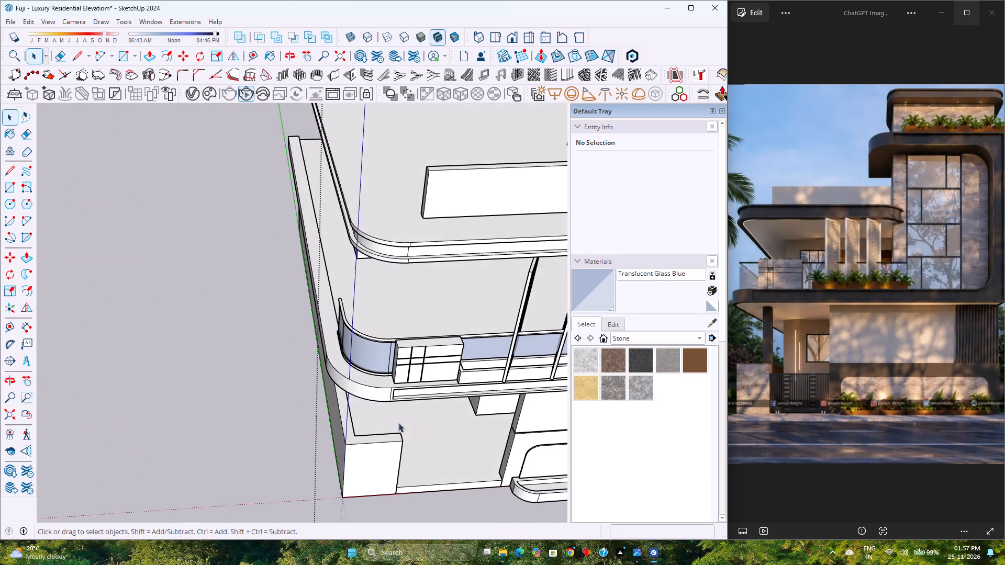
pyautogui.scroll(5, 402, 355)
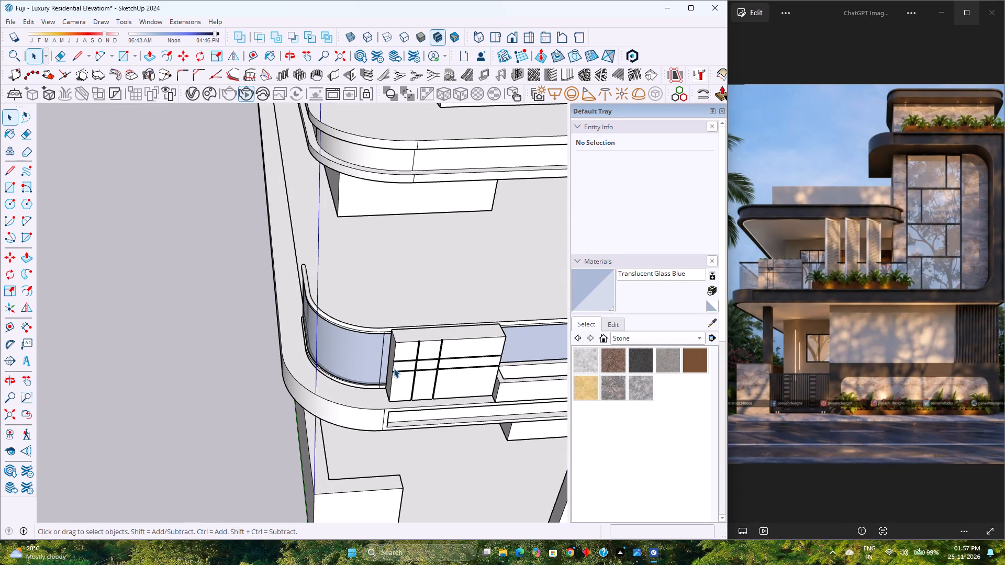
pyautogui.scroll(3, 394, 368)
pyautogui.scroll(-6, 394, 368)
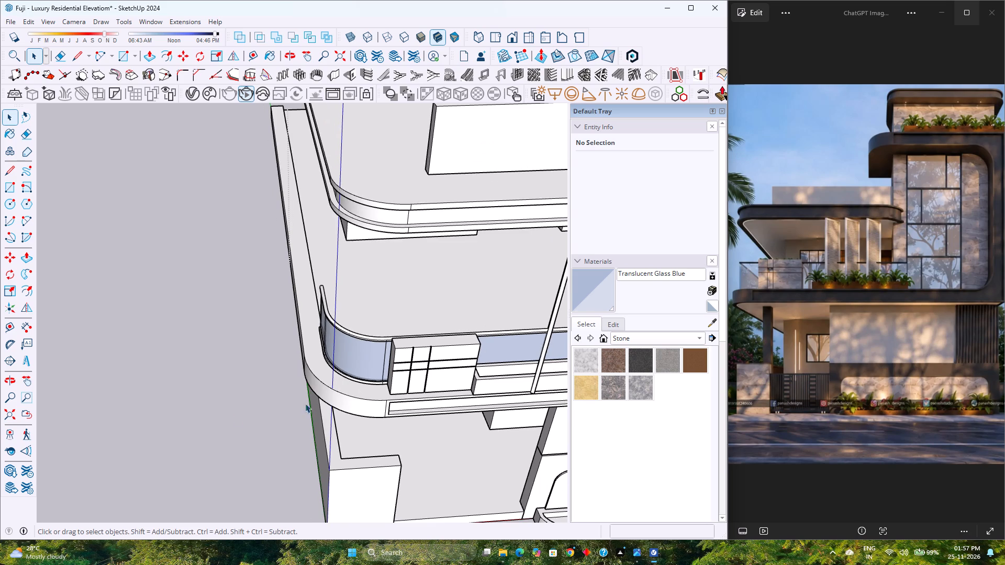
pyautogui.scroll(-7, 202, 415)
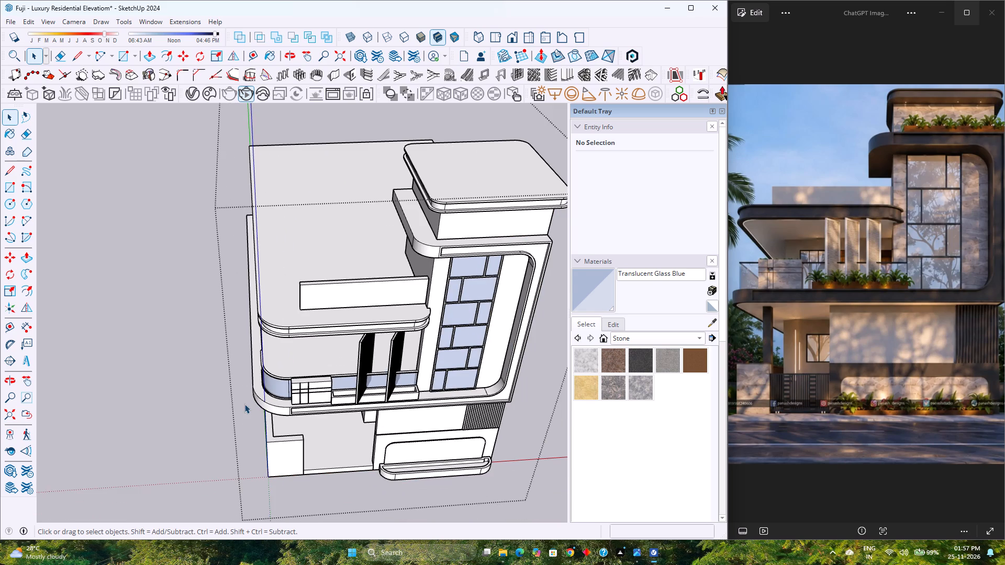
pyautogui.scroll(-3, 244, 404)
pyautogui.click(508, 41)
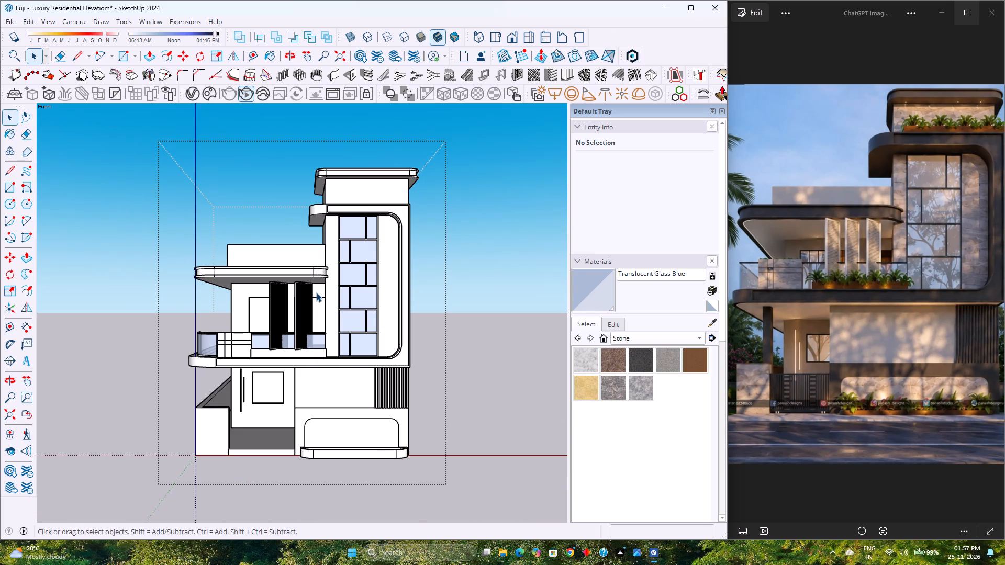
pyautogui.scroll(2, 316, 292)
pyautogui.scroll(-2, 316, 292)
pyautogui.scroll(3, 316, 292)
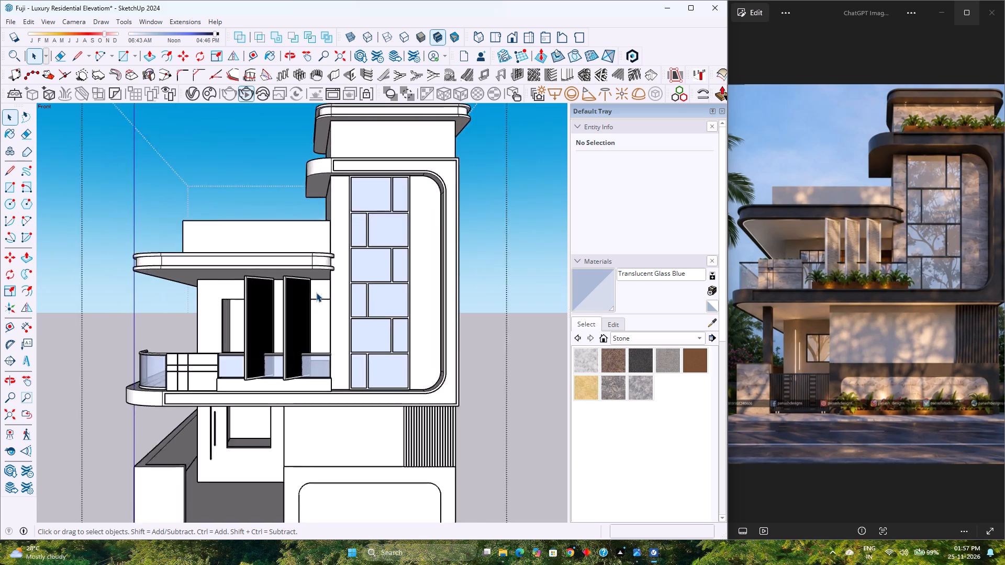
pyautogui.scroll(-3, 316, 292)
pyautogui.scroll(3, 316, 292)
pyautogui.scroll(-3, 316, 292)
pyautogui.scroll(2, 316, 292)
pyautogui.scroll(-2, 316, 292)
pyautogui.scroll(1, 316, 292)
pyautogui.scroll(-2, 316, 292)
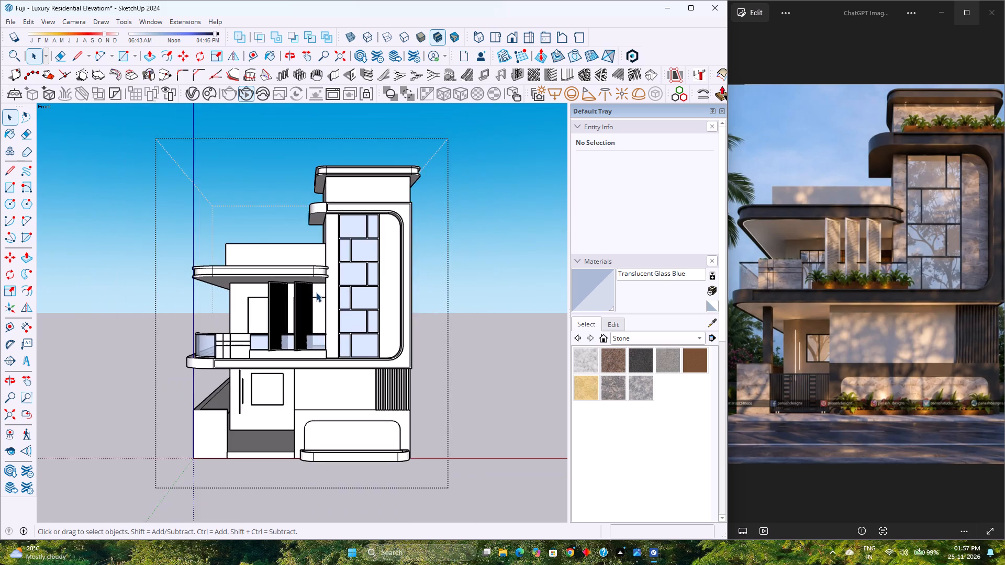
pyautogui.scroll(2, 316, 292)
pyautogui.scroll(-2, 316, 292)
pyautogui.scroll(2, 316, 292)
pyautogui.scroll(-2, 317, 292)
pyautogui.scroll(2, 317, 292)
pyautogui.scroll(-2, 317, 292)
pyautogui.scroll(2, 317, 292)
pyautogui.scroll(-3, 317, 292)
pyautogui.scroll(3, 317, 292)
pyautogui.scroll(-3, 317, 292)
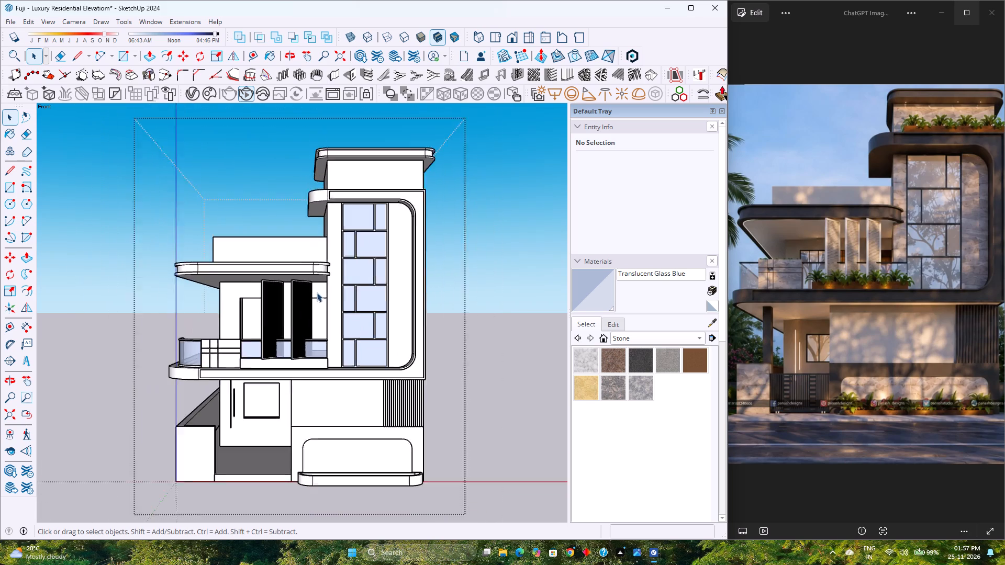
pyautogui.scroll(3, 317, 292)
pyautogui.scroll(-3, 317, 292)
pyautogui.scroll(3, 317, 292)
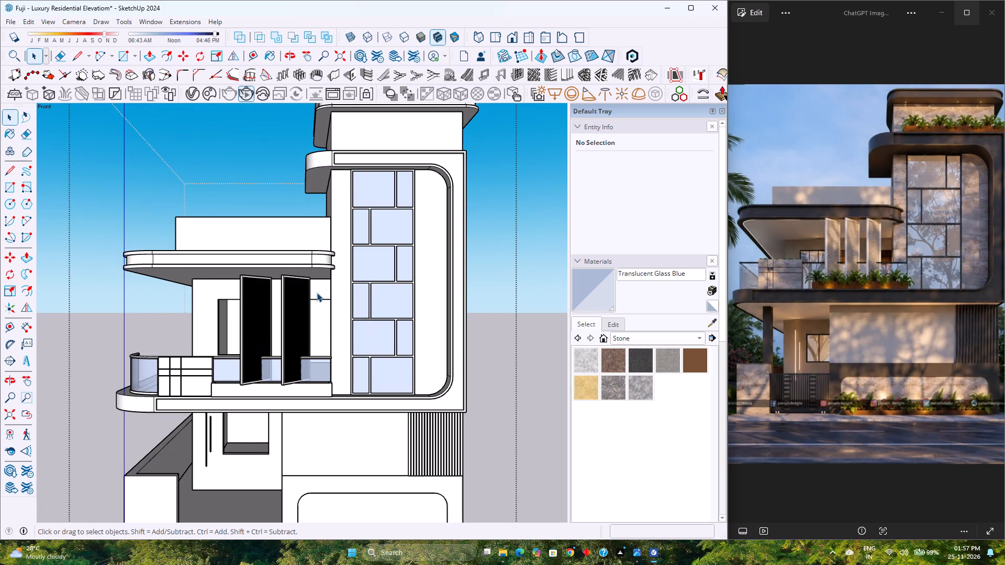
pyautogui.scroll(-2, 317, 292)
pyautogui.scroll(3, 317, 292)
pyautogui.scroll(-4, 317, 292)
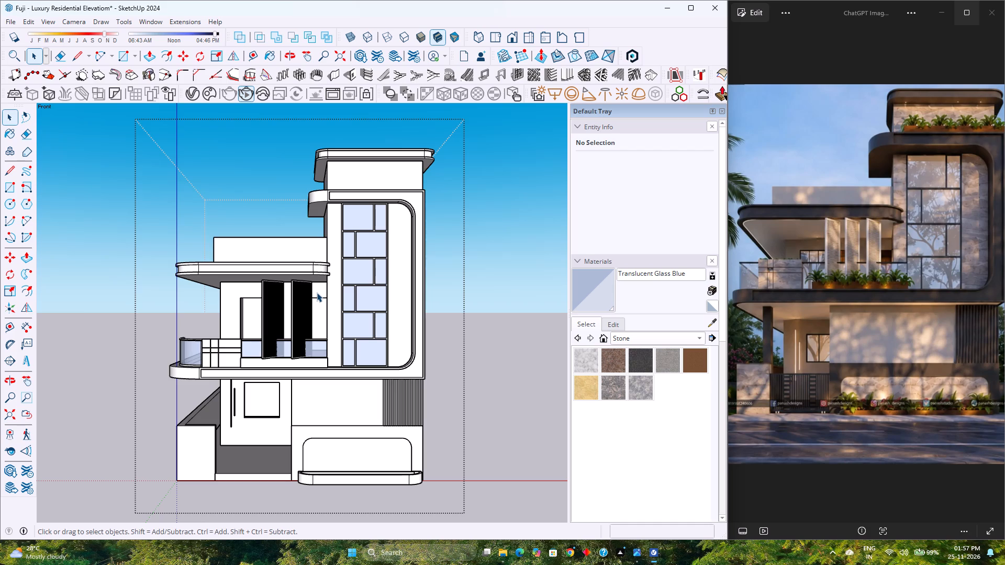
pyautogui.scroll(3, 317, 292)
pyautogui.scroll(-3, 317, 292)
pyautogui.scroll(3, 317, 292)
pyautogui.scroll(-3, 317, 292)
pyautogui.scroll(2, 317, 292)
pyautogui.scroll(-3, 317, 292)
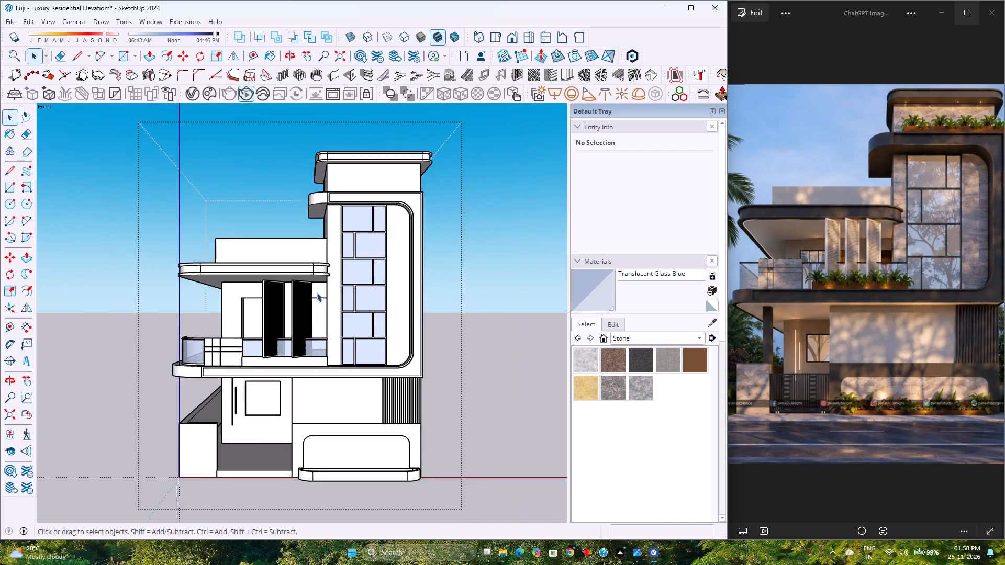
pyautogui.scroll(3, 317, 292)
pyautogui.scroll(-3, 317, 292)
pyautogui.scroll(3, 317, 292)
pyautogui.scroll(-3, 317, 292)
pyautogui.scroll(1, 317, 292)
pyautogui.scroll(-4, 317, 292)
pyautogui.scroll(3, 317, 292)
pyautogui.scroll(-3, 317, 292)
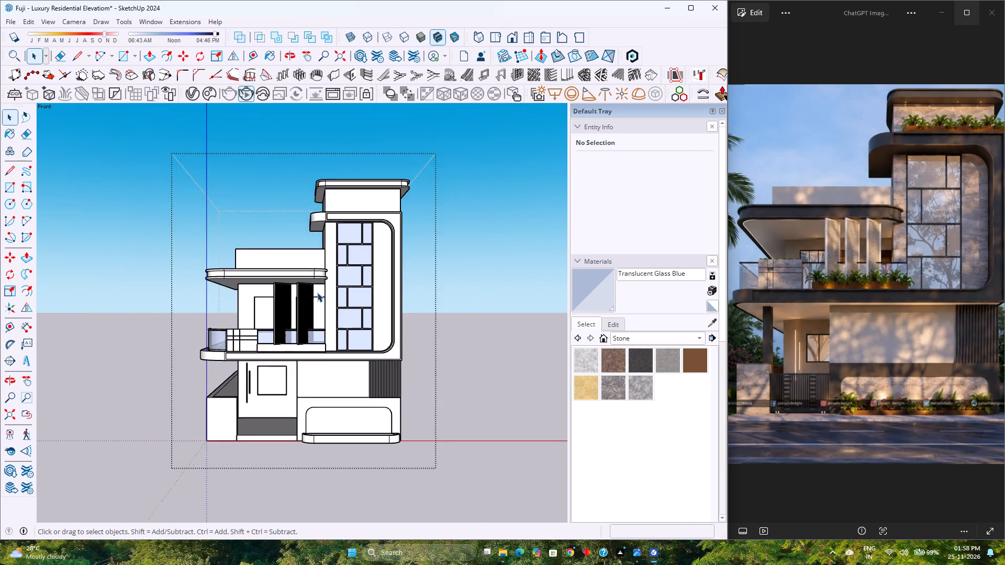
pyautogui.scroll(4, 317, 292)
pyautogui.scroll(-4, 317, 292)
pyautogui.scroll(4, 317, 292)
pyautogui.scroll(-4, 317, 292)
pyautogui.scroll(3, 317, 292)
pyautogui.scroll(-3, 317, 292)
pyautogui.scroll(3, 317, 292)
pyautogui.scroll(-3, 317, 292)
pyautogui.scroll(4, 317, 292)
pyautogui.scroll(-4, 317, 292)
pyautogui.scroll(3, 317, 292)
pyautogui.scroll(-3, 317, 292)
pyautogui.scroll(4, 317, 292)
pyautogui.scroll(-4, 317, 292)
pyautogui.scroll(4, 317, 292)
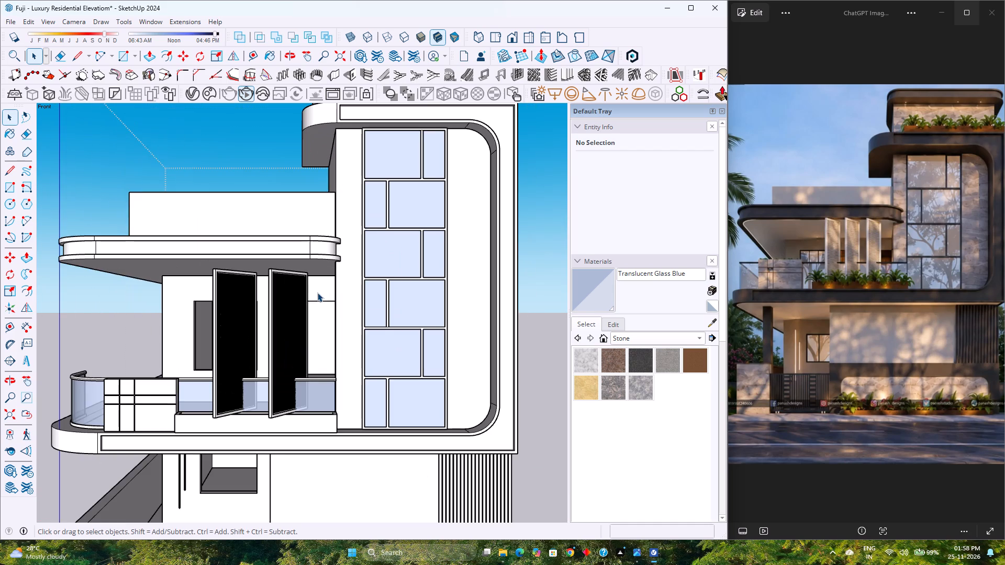
# Examine the upper-floor window and door openings behind the curved balcony railing from the house's open corner.
pyautogui.moveTo(323, 308); pyautogui.dragTo(412, 347, button='middle')
pyautogui.scroll(-3, 413, 335)
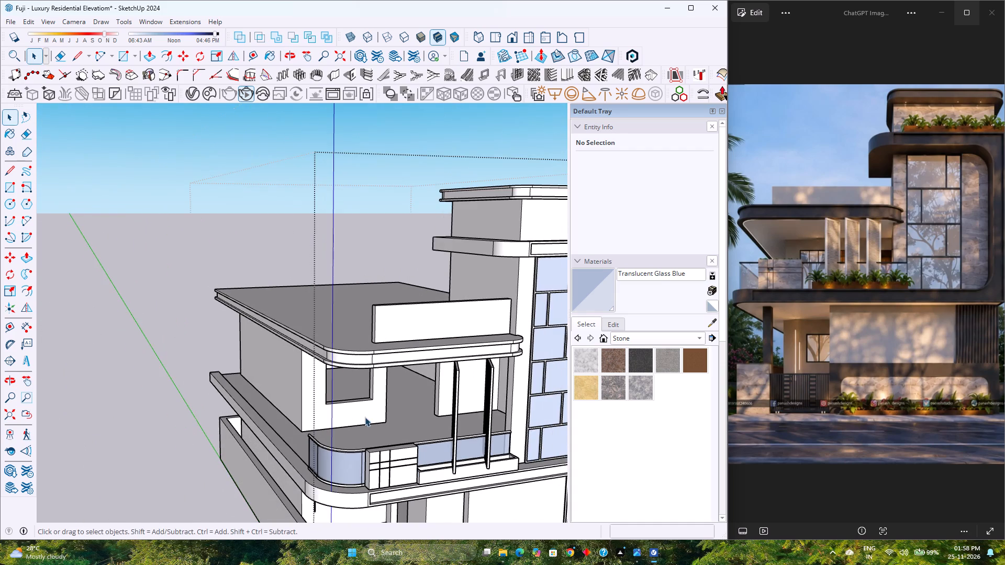
pyautogui.scroll(2, 365, 417)
pyautogui.moveTo(362, 409); pyautogui.dragTo(358, 381, button='middle')
pyautogui.middleClick(358, 381)
pyautogui.scroll(4, 371, 367)
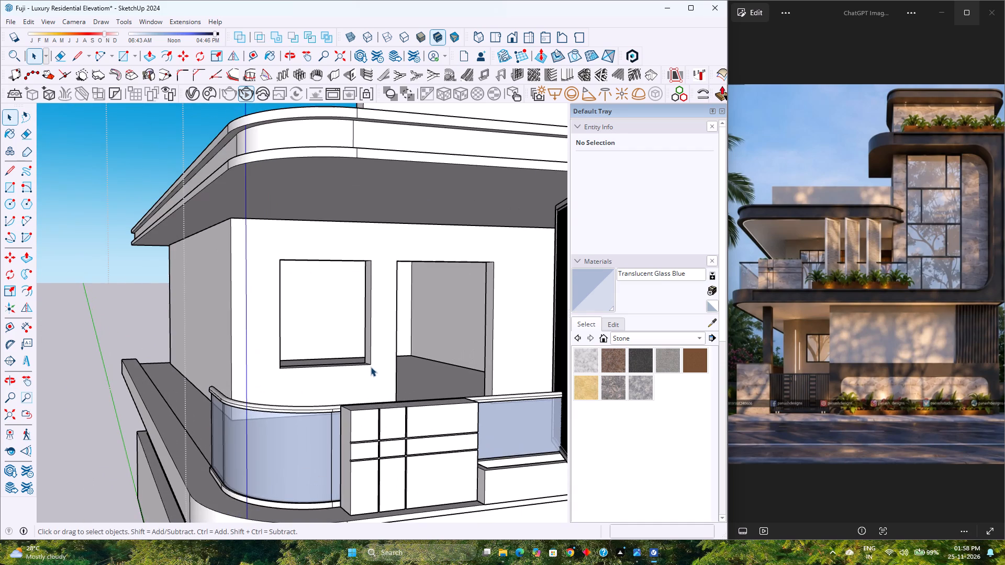
pyautogui.moveTo(327, 238); pyautogui.dragTo(337, 262, button='middle')
pyautogui.moveTo(337, 262); pyautogui.dragTo(334, 236, button='middle')
pyautogui.scroll(-4, 369, 354)
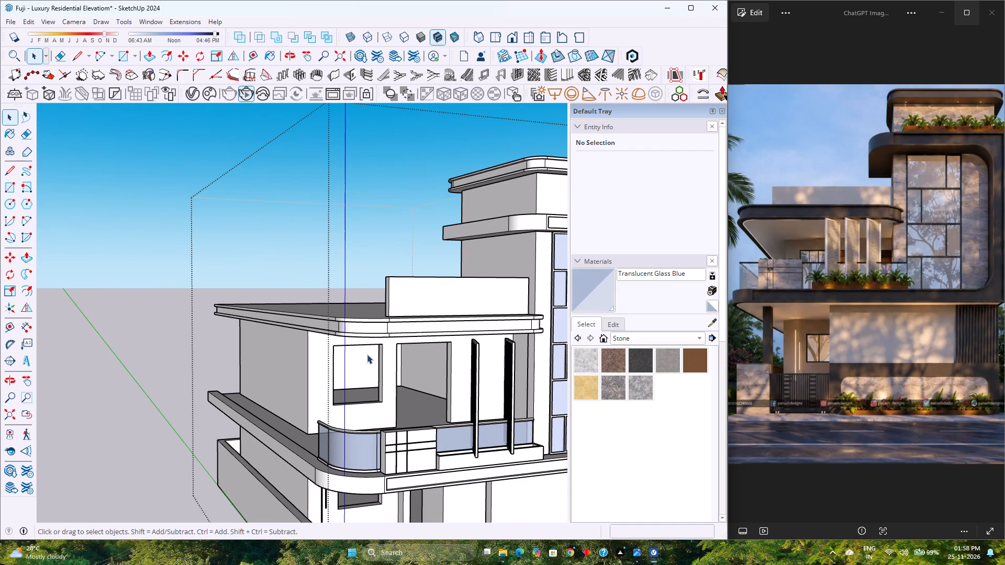
pyautogui.scroll(1, 413, 439)
pyautogui.moveTo(416, 439); pyautogui.dragTo(421, 442, button='middle')
pyautogui.scroll(3, 421, 439)
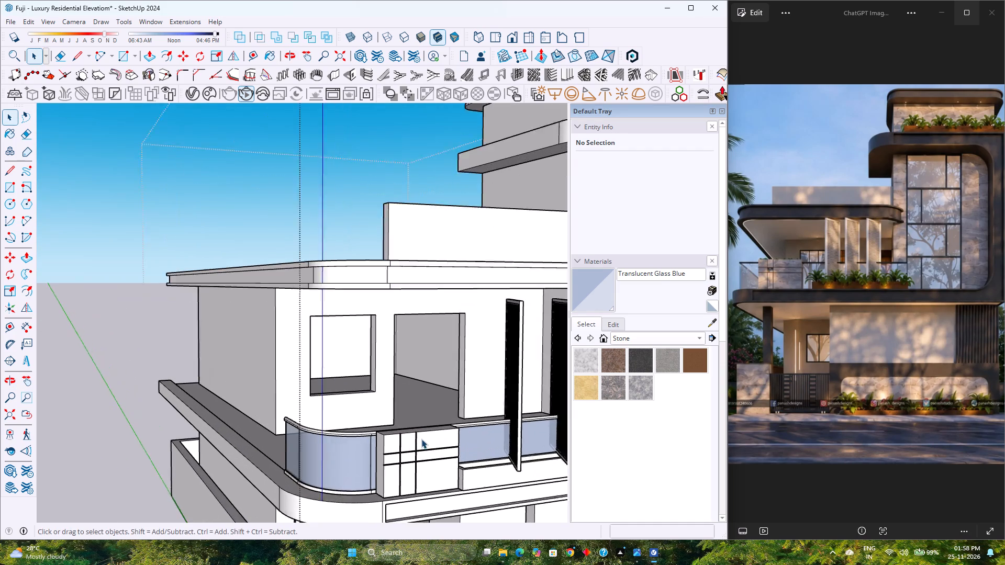
pyautogui.scroll(1, 421, 439)
# Search the 3D Warehouse models for "Window", replacing the earlier search term.
pyautogui.click(152, 19)
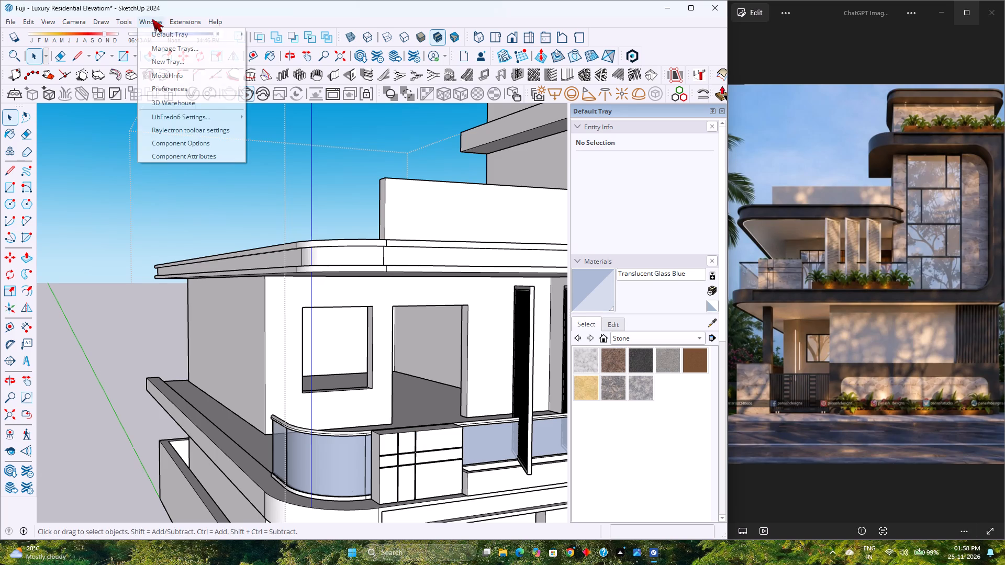
pyautogui.click(204, 103)
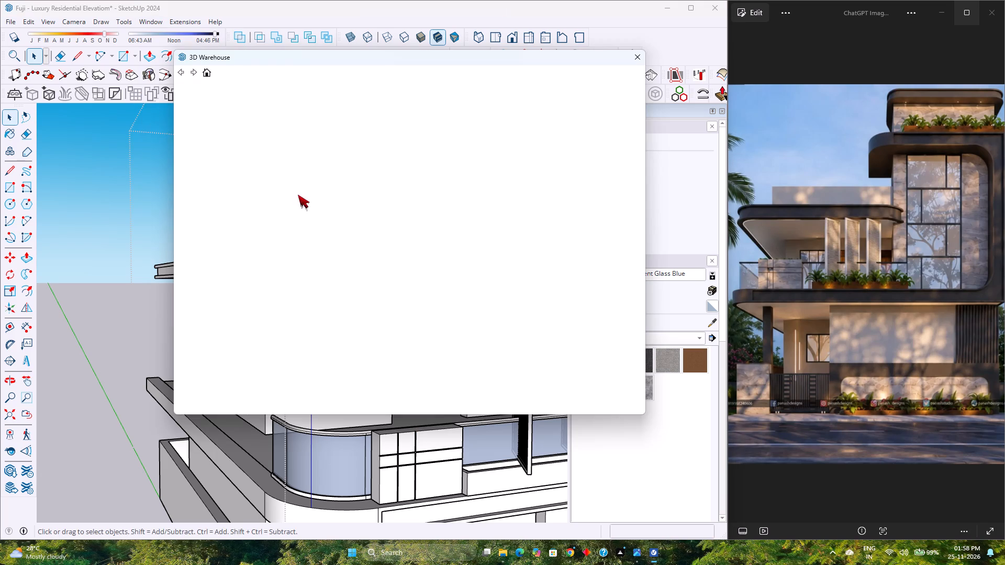
pyautogui.moveTo(403, 58); pyautogui.dragTo(387, 60)
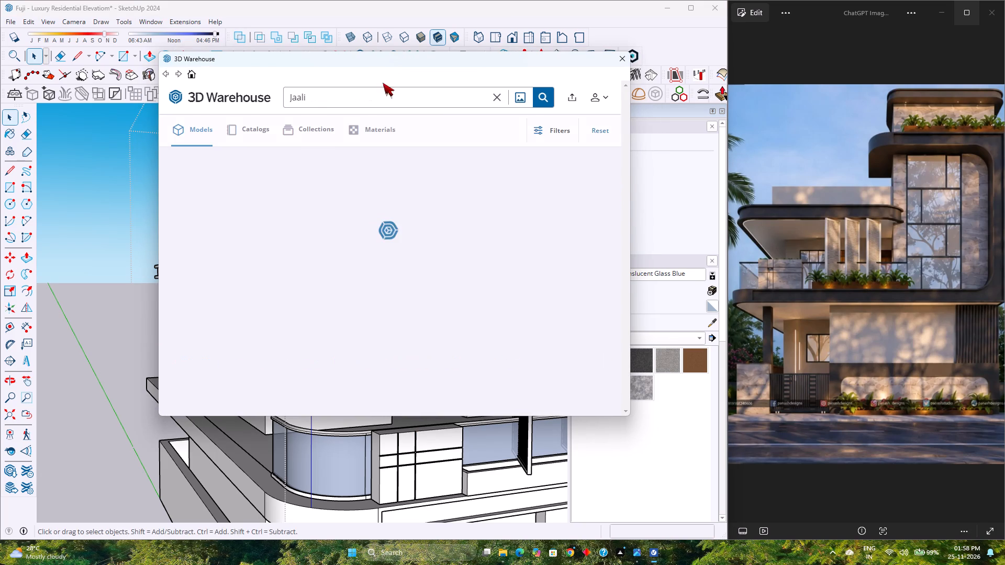
pyautogui.click(504, 98)
pyautogui.click(448, 94)
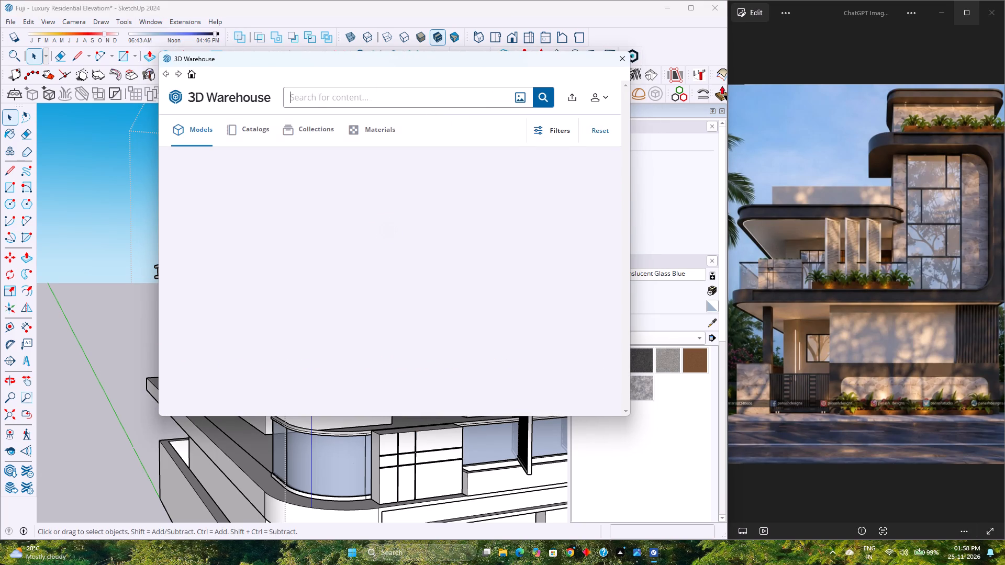
pyautogui.write('Window')
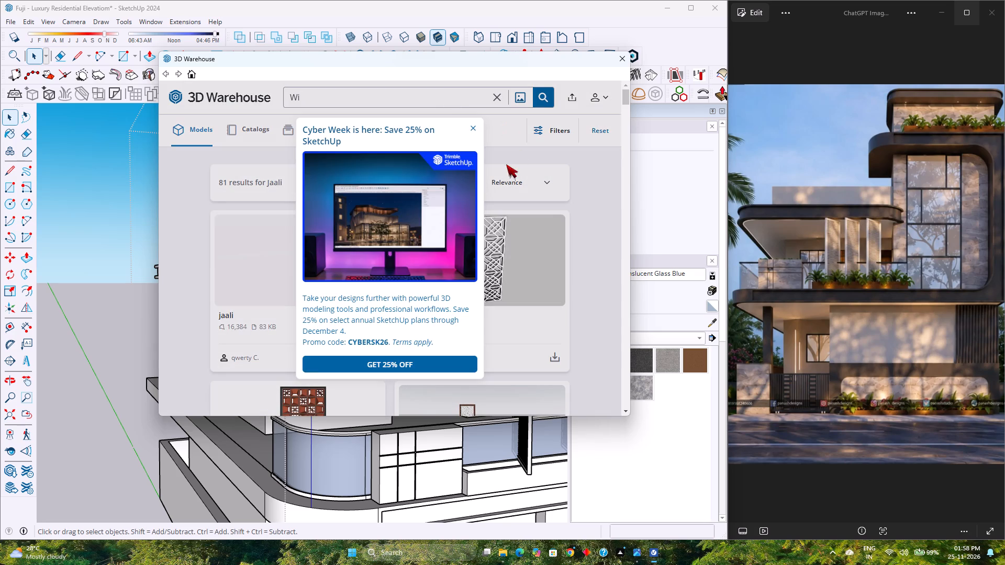
pyautogui.click(475, 126)
pyautogui.click(450, 102)
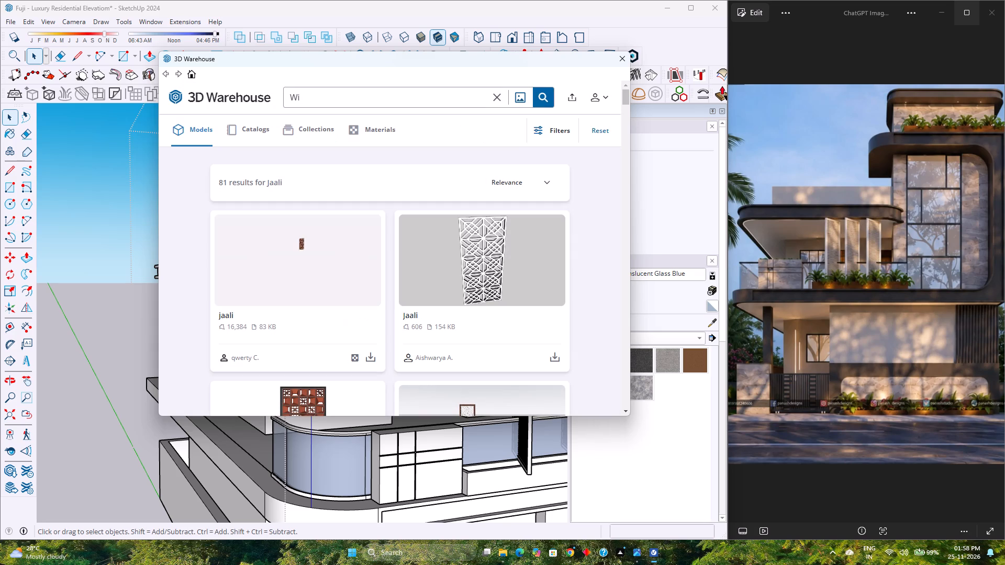
pyautogui.write('ndow')
pyautogui.press('Return')
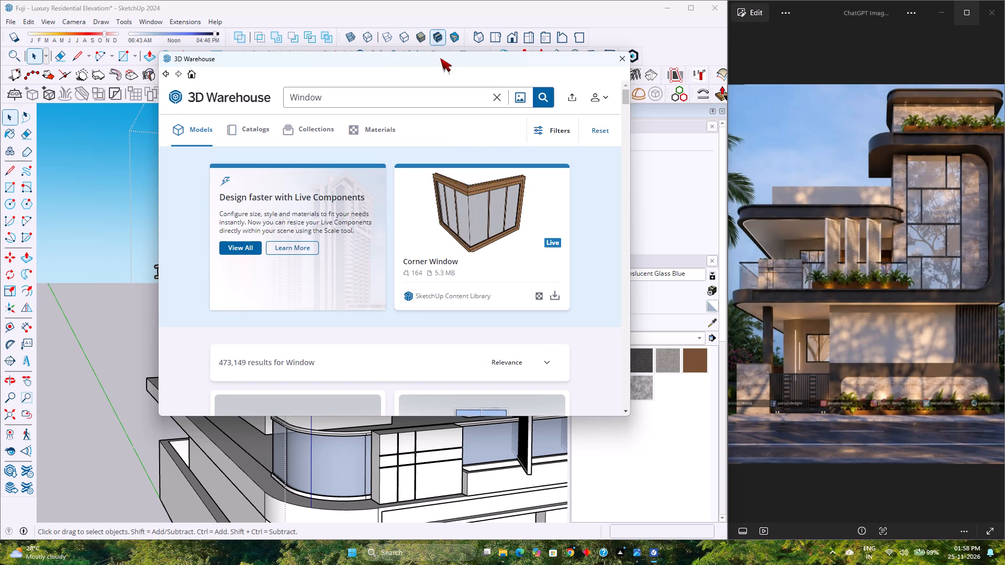
# Browse the window models in the search results for one that suits the house's upper-floor wall openings.
pyautogui.scroll(-5, 441, 77)
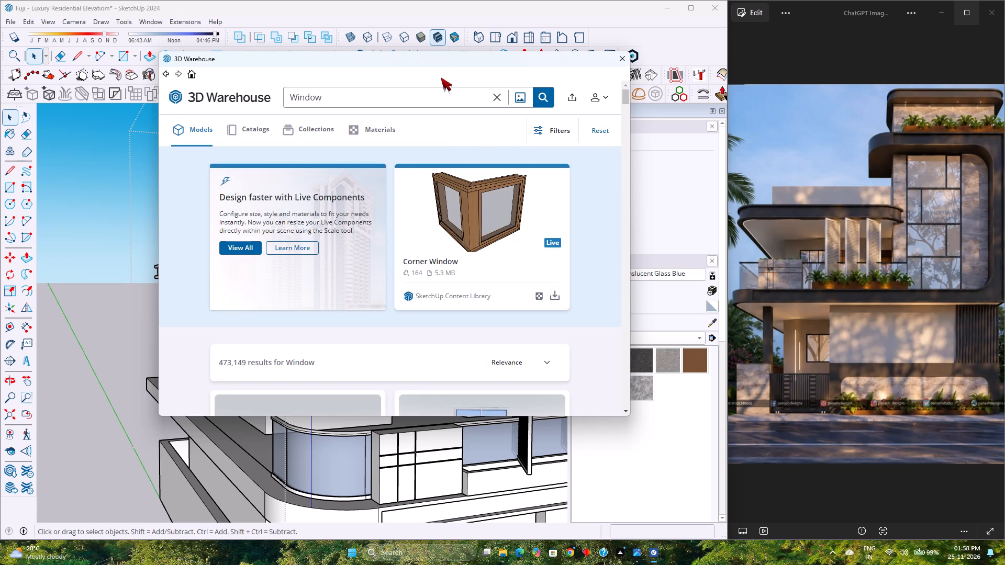
pyautogui.scroll(4, 441, 77)
pyautogui.scroll(-5, 372, 214)
pyautogui.scroll(1, 370, 247)
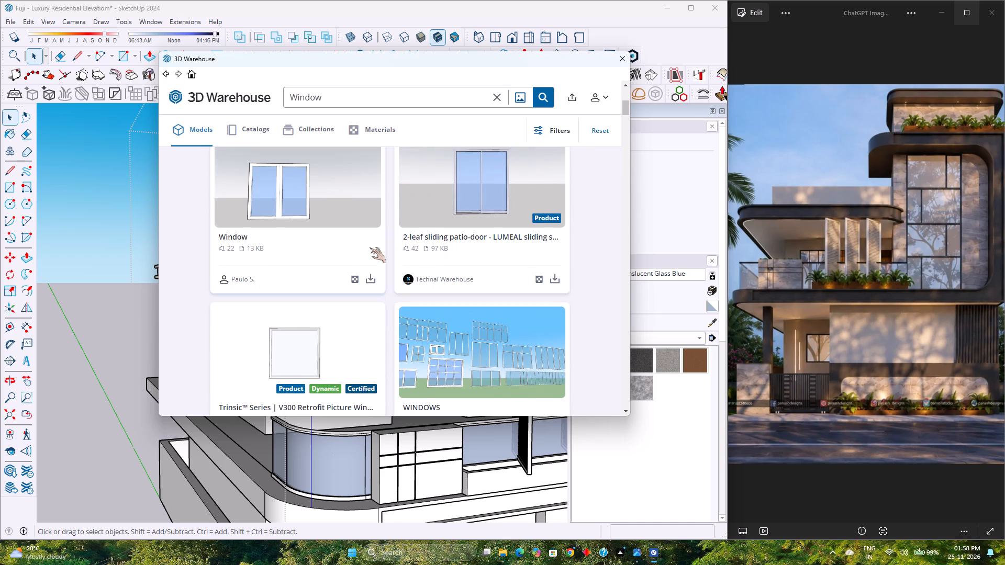
pyautogui.scroll(-6, 360, 254)
pyautogui.scroll(4, 366, 269)
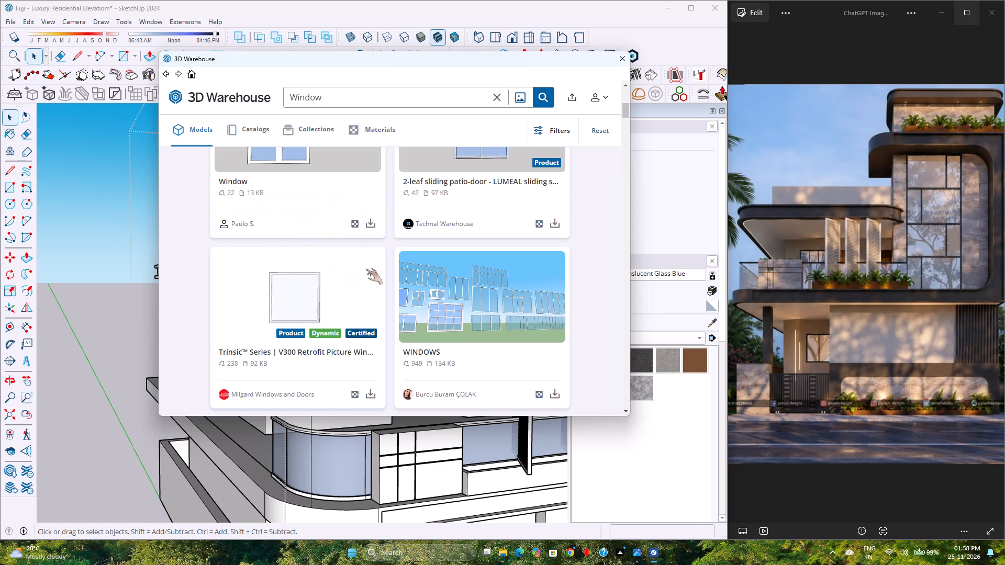
pyautogui.scroll(-2, 366, 269)
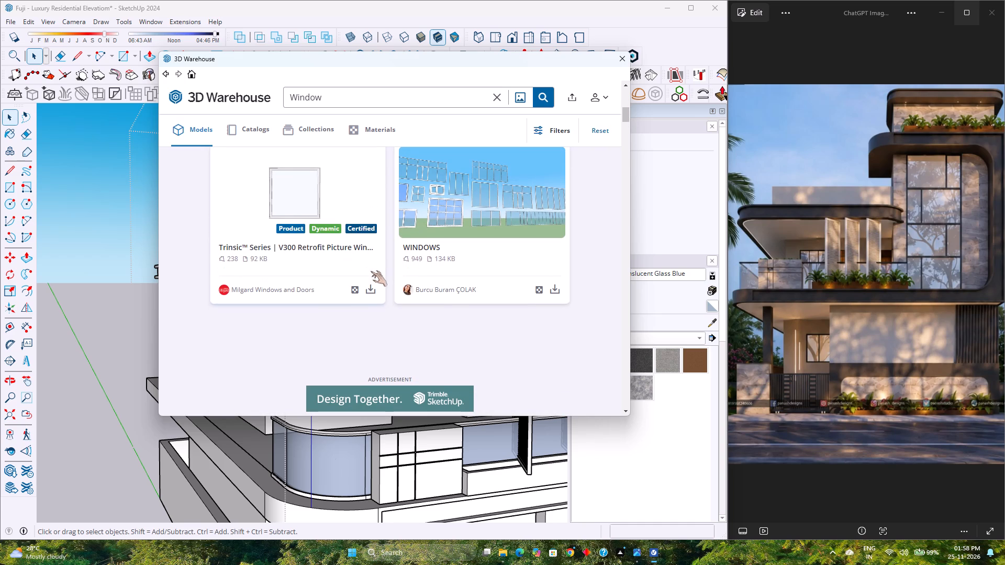
pyautogui.scroll(2, 371, 271)
pyautogui.scroll(-4, 371, 271)
pyautogui.scroll(4, 371, 271)
pyautogui.scroll(-4, 371, 271)
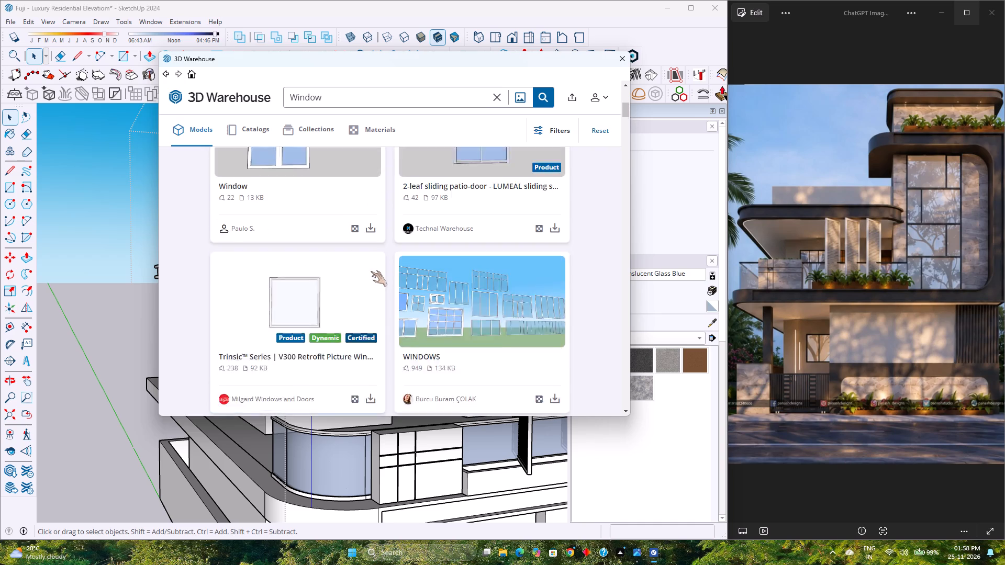
pyautogui.scroll(4, 371, 271)
pyautogui.scroll(-3, 371, 271)
pyautogui.scroll(3, 371, 271)
pyautogui.scroll(-4, 371, 271)
pyautogui.scroll(4, 371, 271)
pyautogui.scroll(-4, 371, 271)
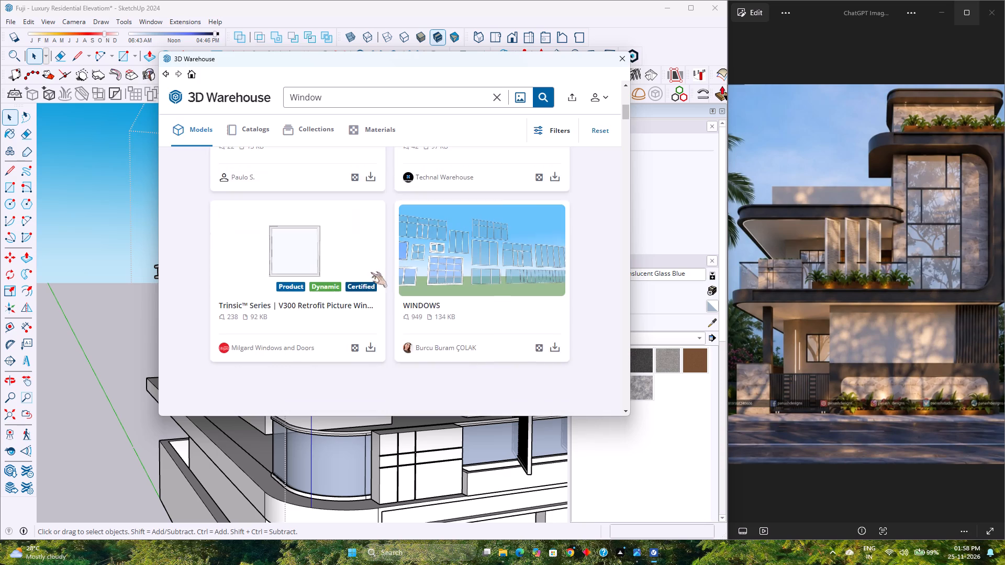
pyautogui.scroll(3, 372, 272)
pyautogui.scroll(-2, 372, 272)
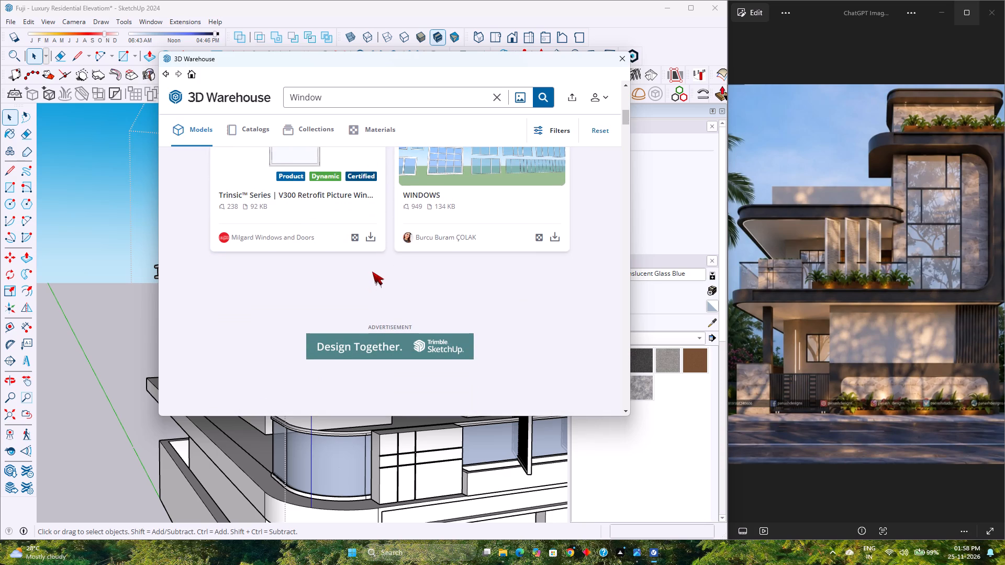
pyautogui.scroll(3, 372, 272)
pyautogui.scroll(-4, 372, 272)
pyautogui.scroll(4, 372, 272)
pyautogui.scroll(-7, 372, 272)
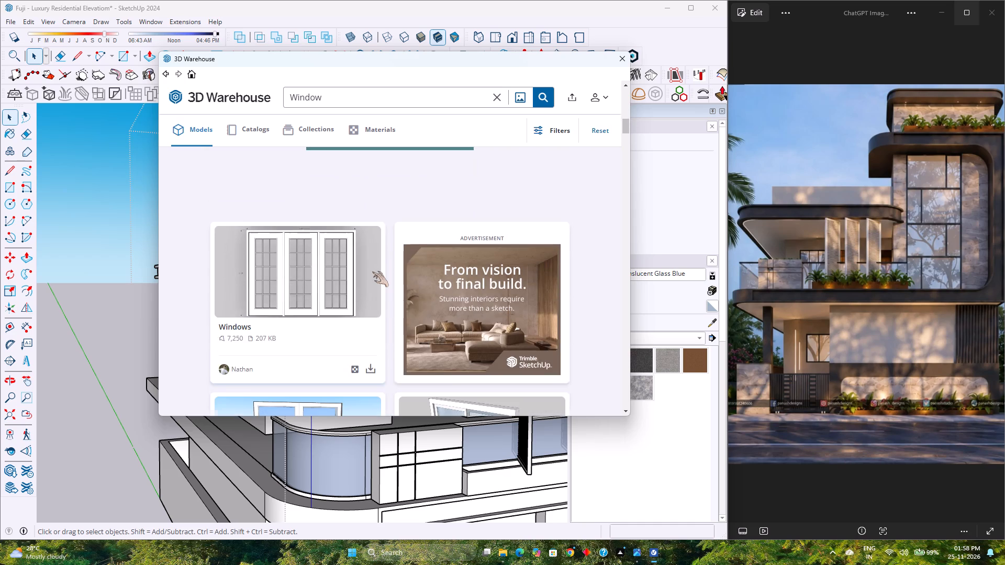
pyautogui.scroll(-4, 372, 272)
pyautogui.scroll(4, 372, 272)
pyautogui.scroll(-4, 372, 272)
pyautogui.scroll(4, 372, 272)
pyautogui.scroll(-2, 372, 272)
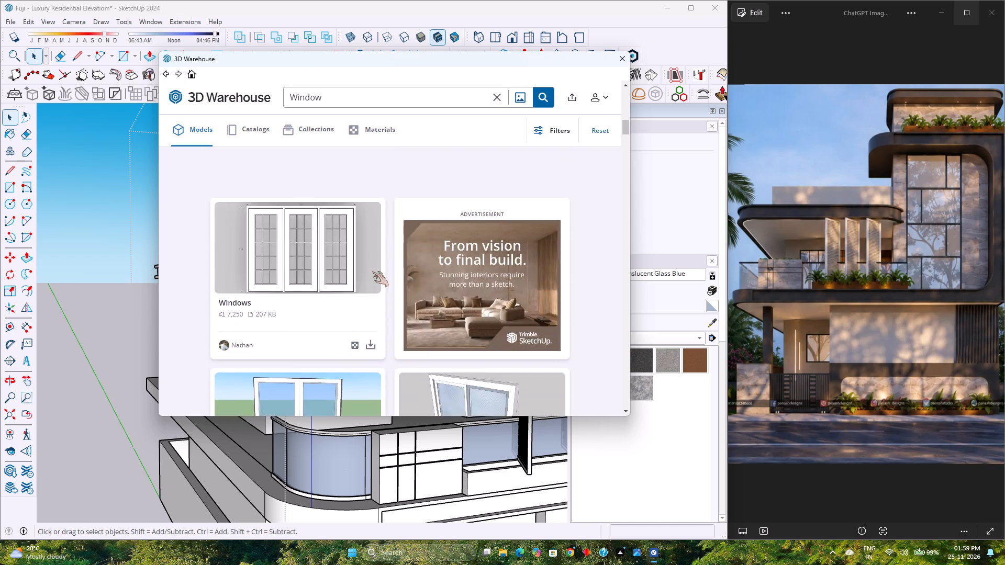
pyautogui.scroll(2, 372, 272)
pyautogui.scroll(-4, 372, 272)
pyautogui.scroll(3, 372, 272)
pyautogui.scroll(-4, 372, 272)
pyautogui.scroll(4, 372, 272)
pyautogui.scroll(-4, 372, 272)
pyautogui.scroll(5, 372, 272)
pyautogui.scroll(-4, 372, 272)
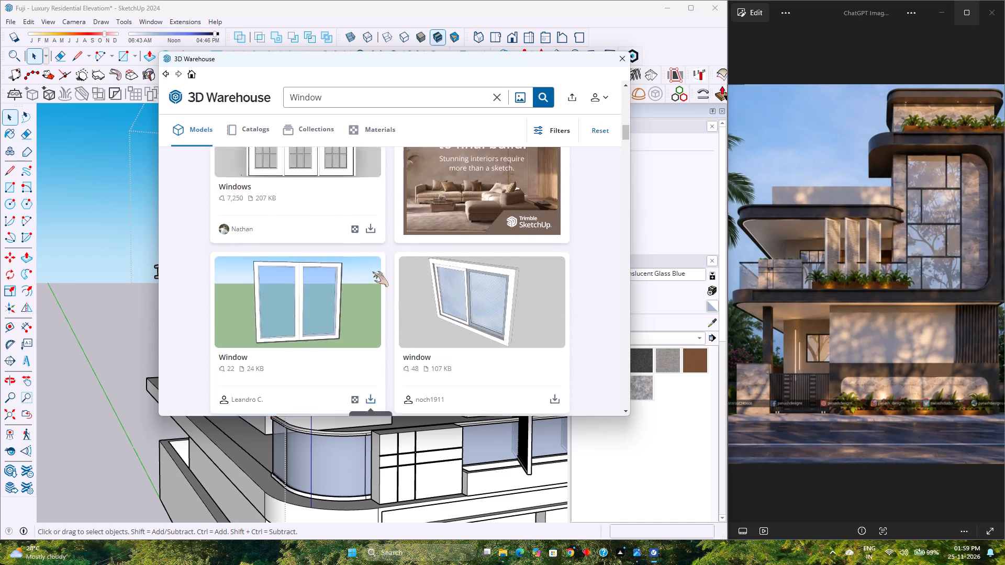
pyautogui.scroll(4, 372, 272)
pyautogui.scroll(-8, 372, 272)
pyautogui.scroll(1, 372, 272)
pyautogui.scroll(-3, 372, 272)
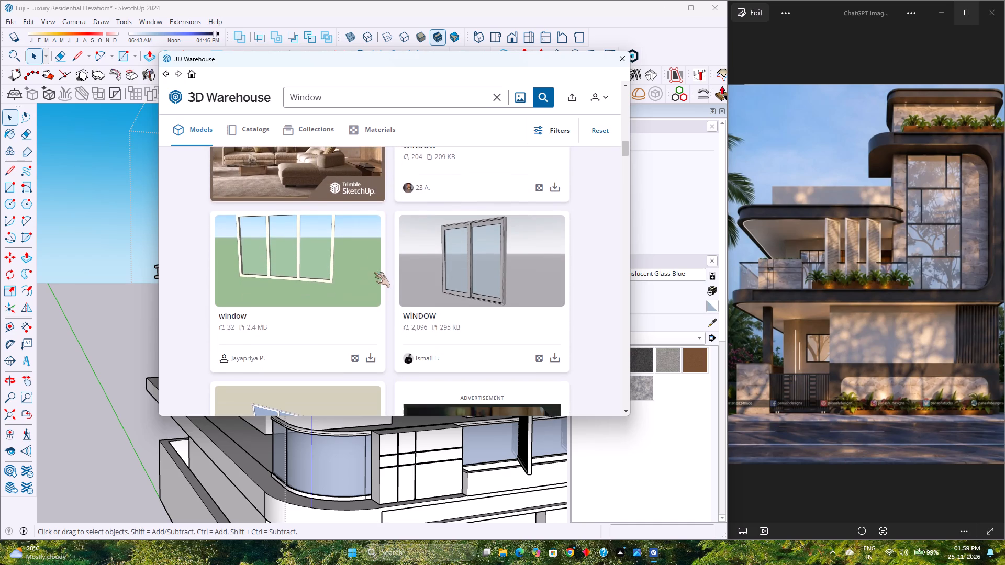
pyautogui.scroll(-5, 387, 281)
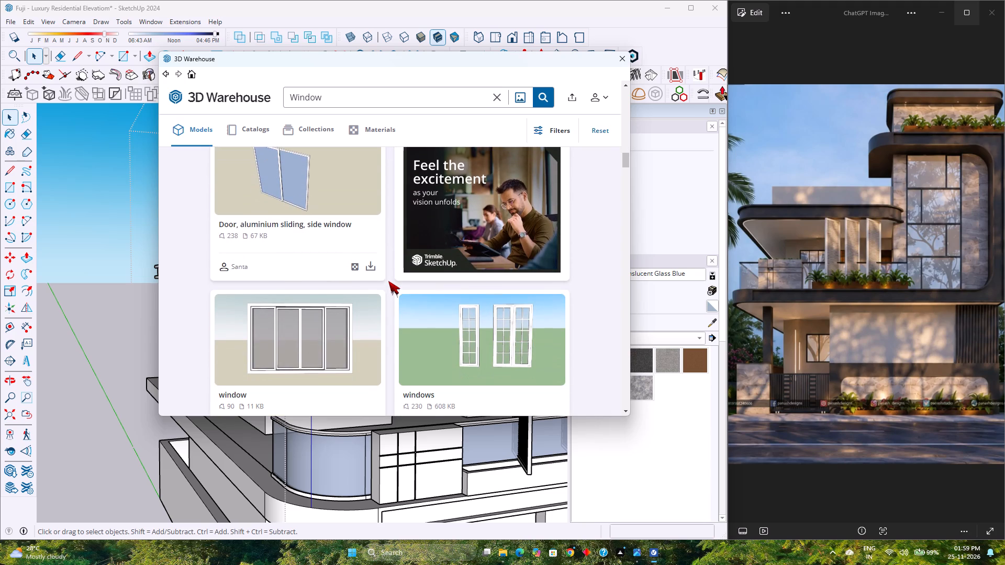
pyautogui.scroll(-5, 388, 281)
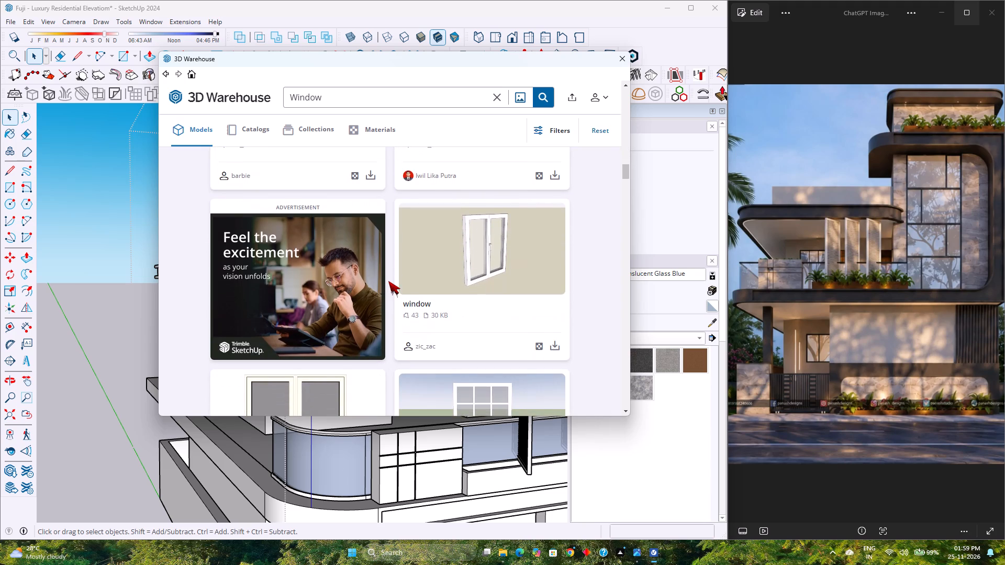
pyautogui.scroll(-3, 389, 280)
pyautogui.scroll(3, 389, 280)
pyautogui.scroll(-3, 389, 280)
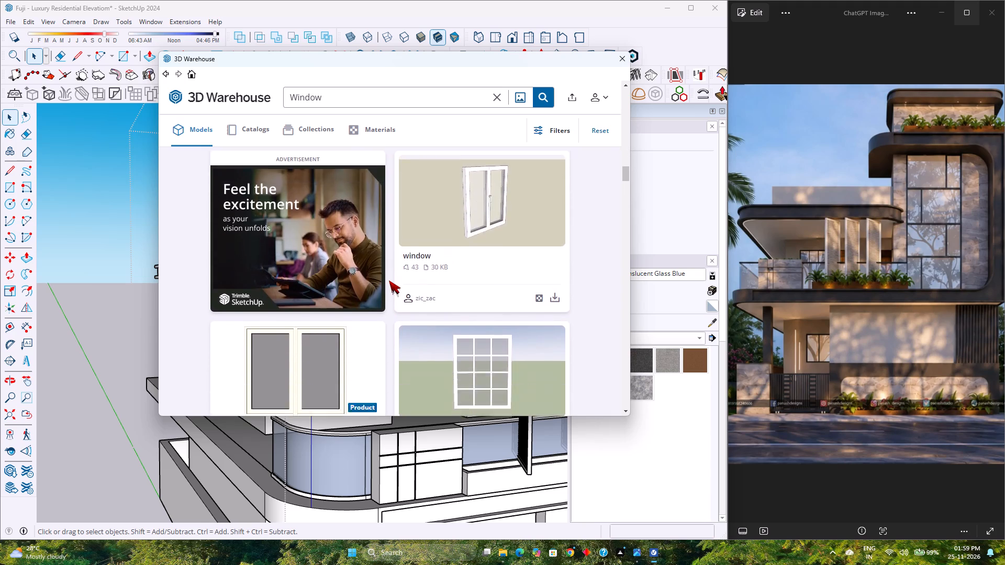
pyautogui.scroll(2, 389, 280)
pyautogui.scroll(-5, 389, 280)
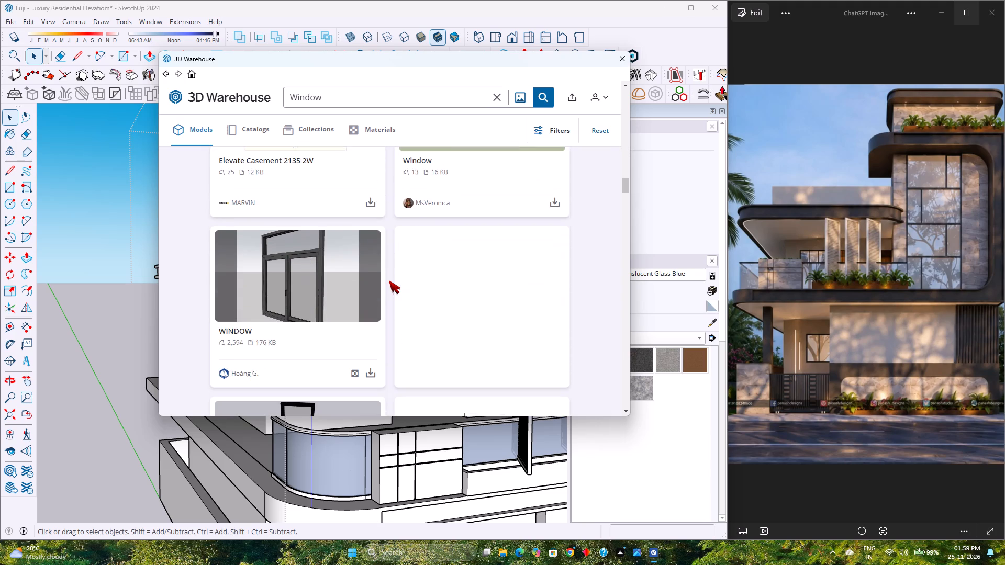
pyautogui.scroll(-3, 389, 280)
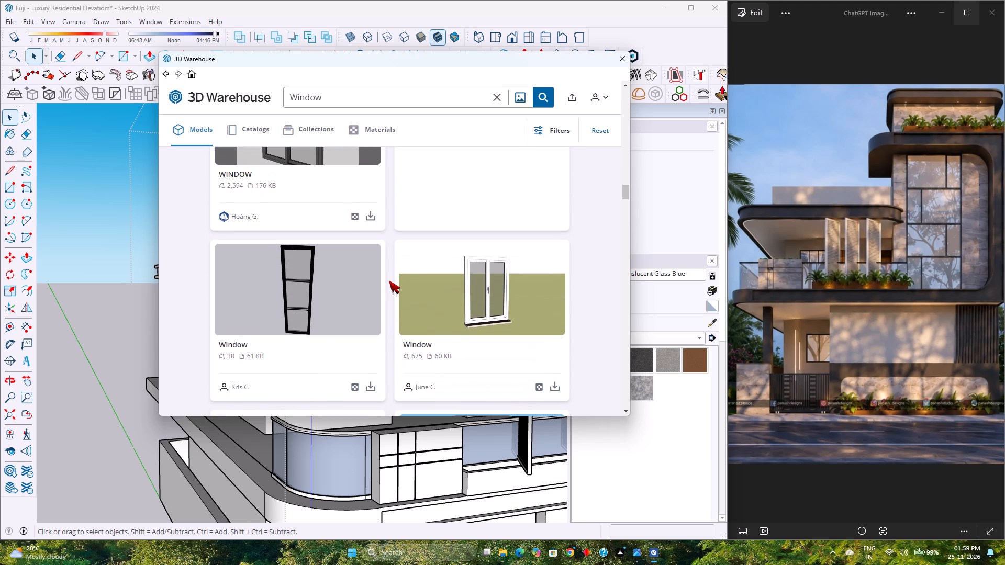
pyautogui.scroll(-9, 389, 280)
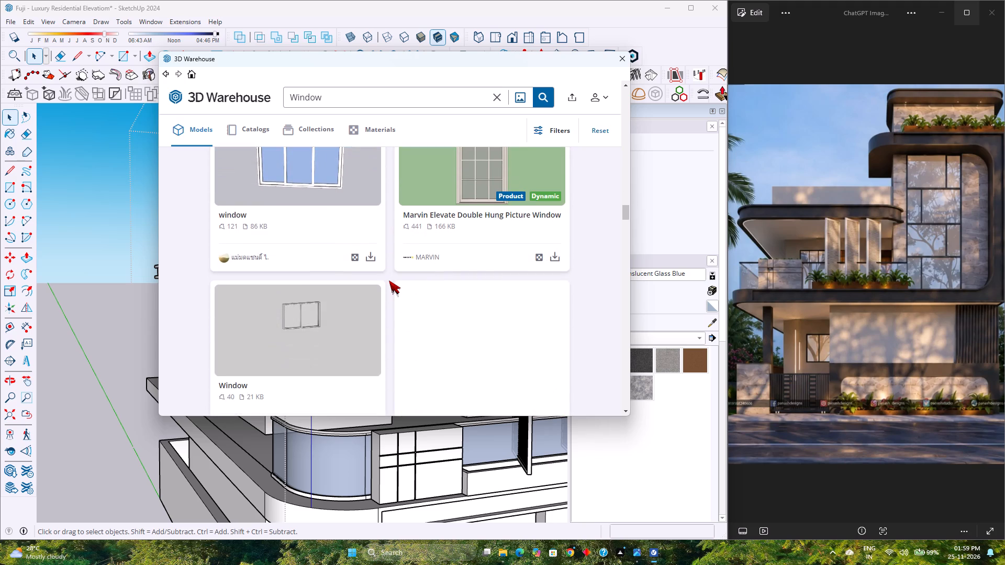
pyautogui.scroll(-9, 389, 280)
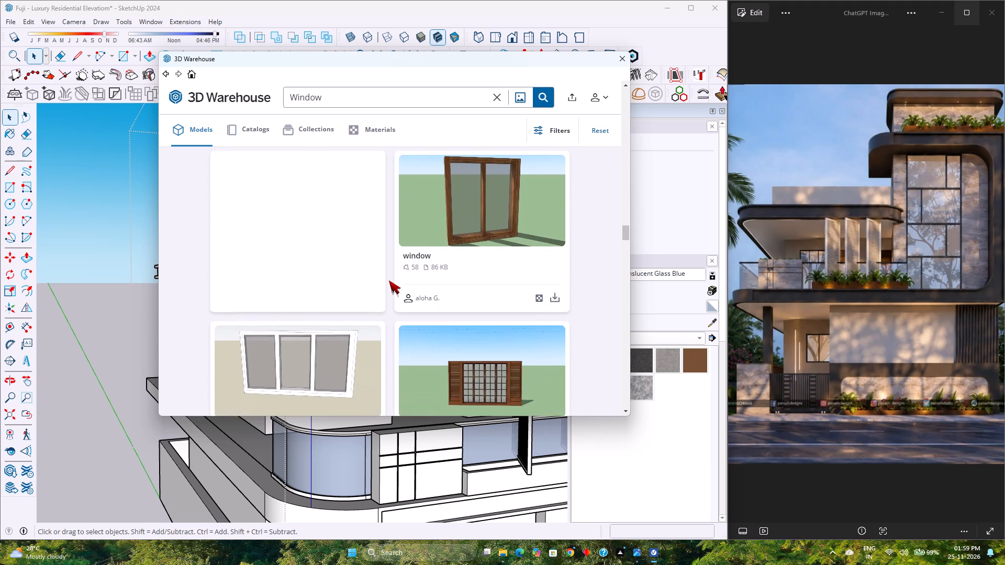
pyautogui.scroll(-10, 389, 280)
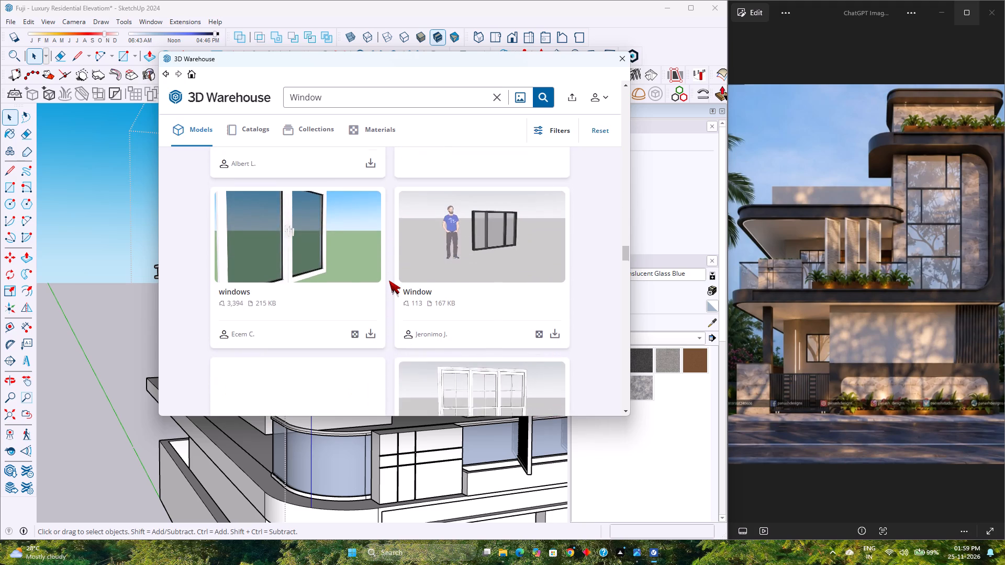
pyautogui.scroll(-5, 389, 280)
pyautogui.scroll(1, 389, 280)
pyautogui.scroll(-8, 389, 280)
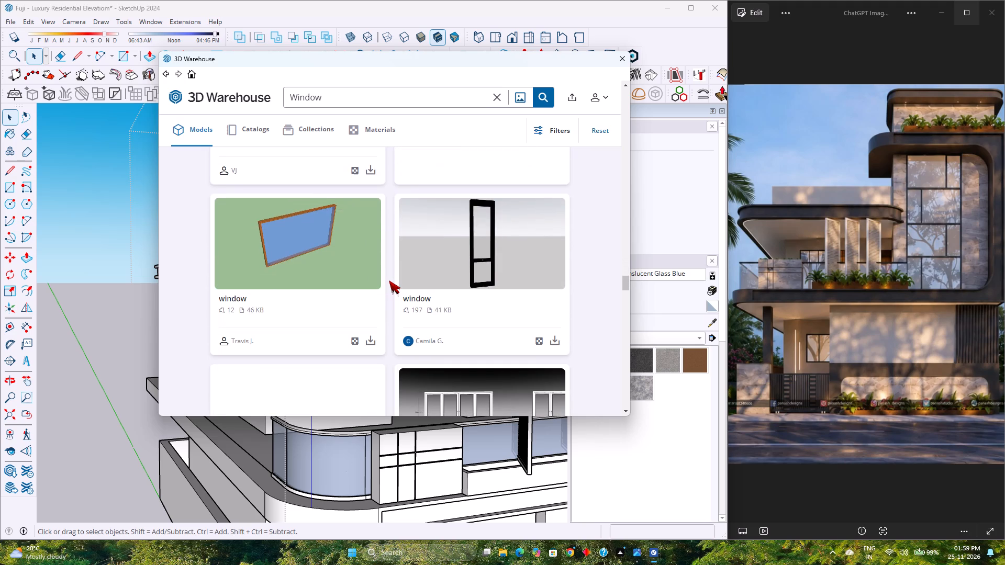
pyautogui.scroll(-5, 389, 280)
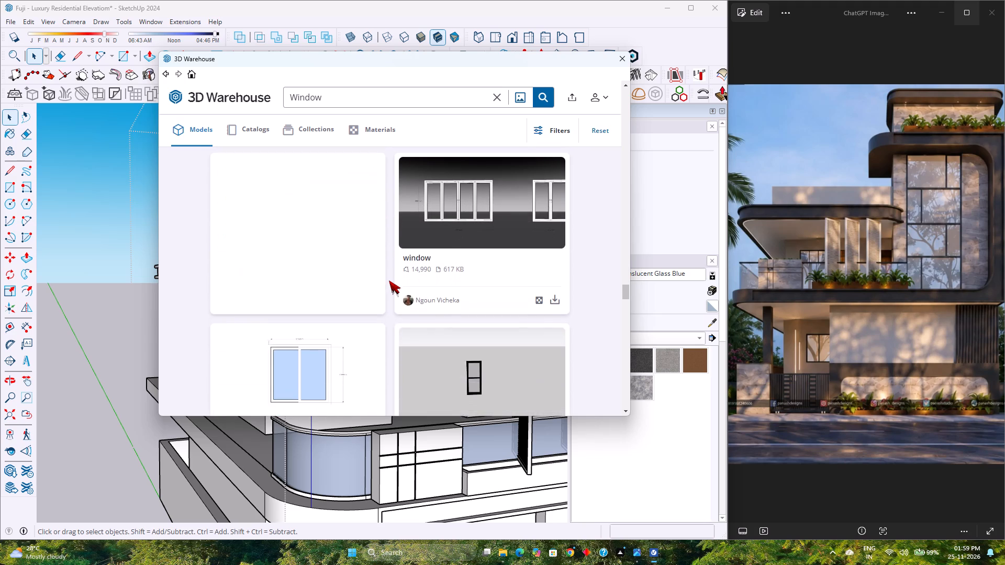
pyautogui.scroll(-11, 389, 280)
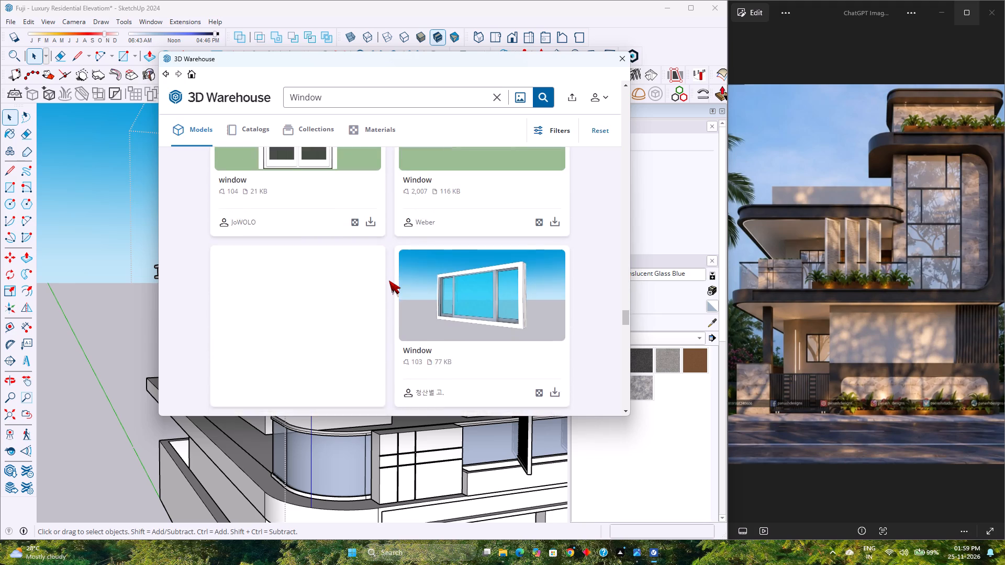
pyautogui.scroll(-9, 389, 280)
pyautogui.scroll(2, 389, 280)
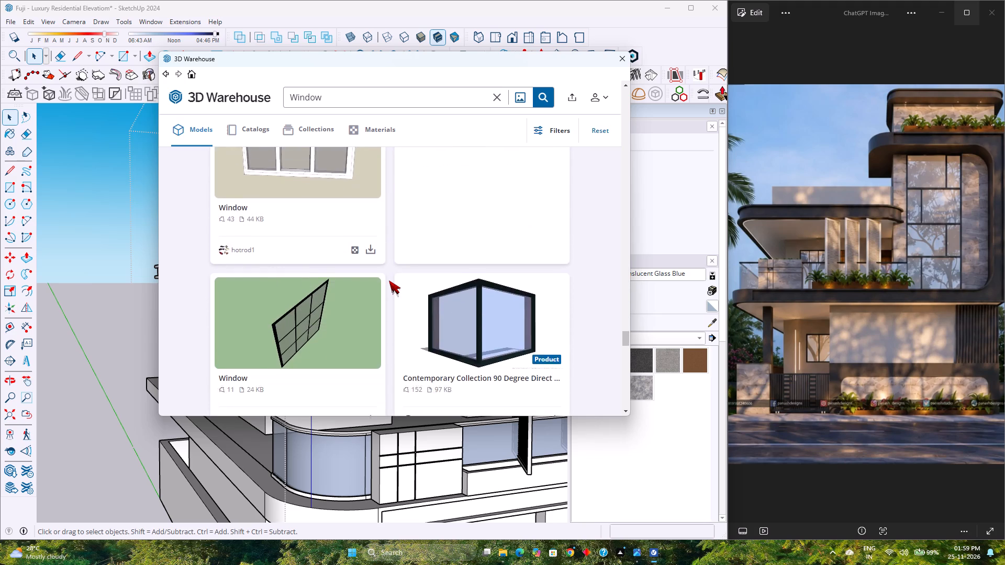
pyautogui.scroll(1, 389, 280)
pyautogui.scroll(-6, 389, 280)
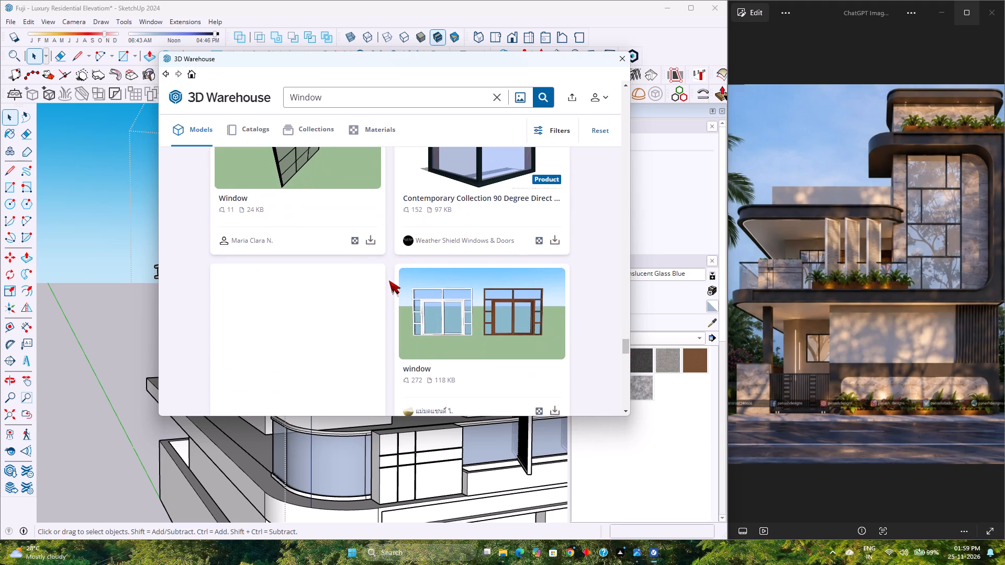
pyautogui.scroll(-10, 389, 280)
pyautogui.scroll(2, 389, 280)
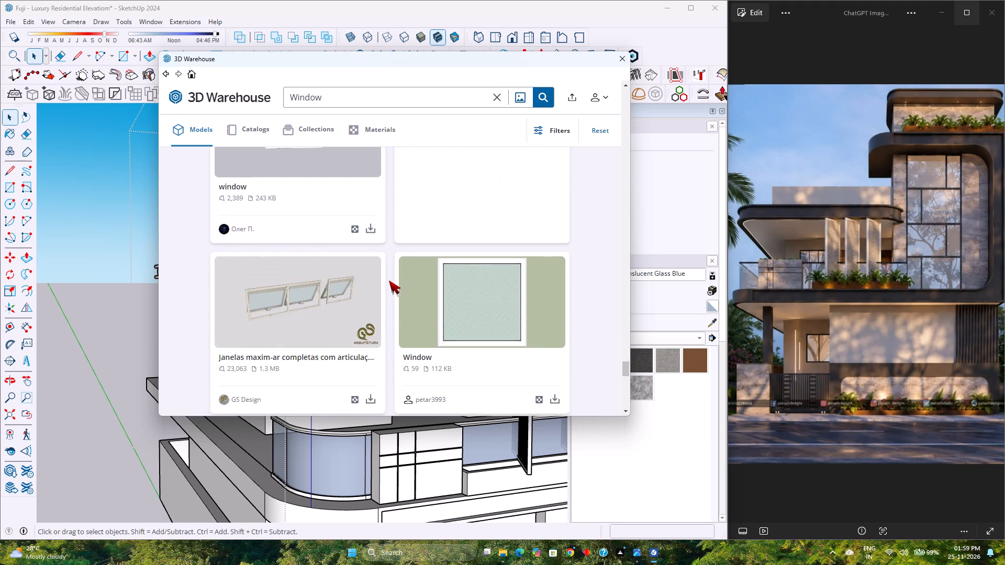
pyautogui.scroll(1, 389, 280)
pyautogui.scroll(-9, 389, 280)
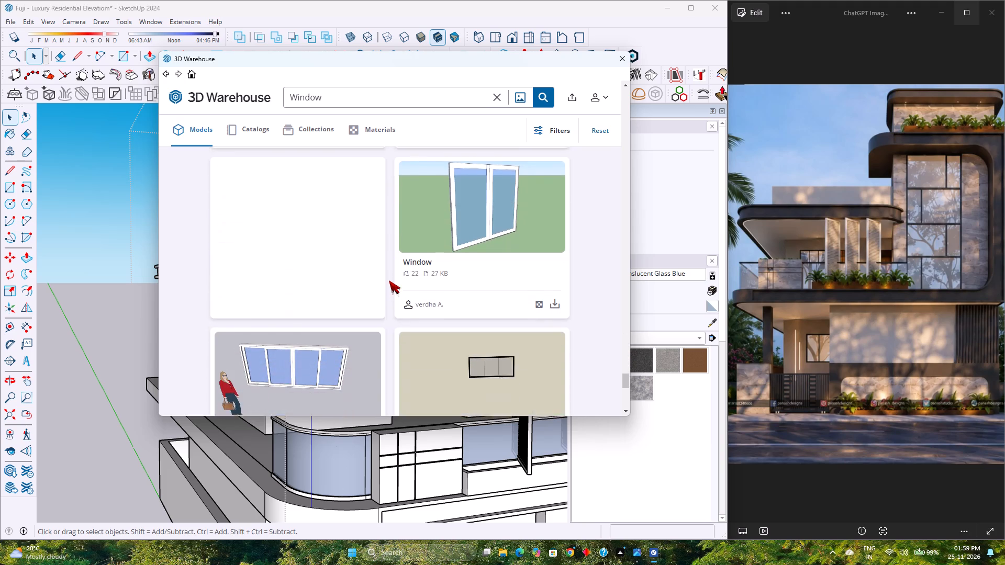
pyautogui.scroll(-3, 389, 280)
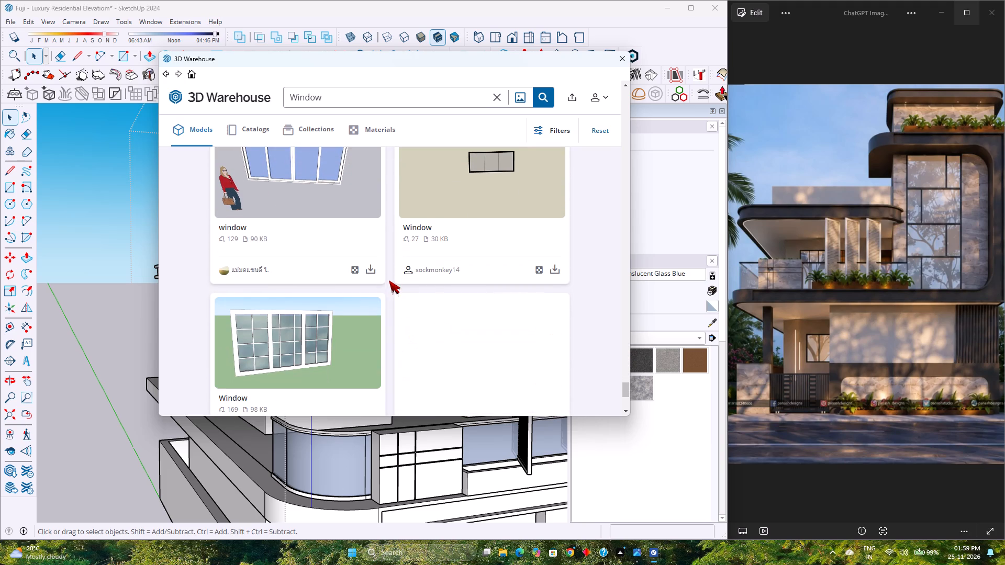
pyautogui.scroll(4, 389, 280)
pyautogui.scroll(-17, 389, 280)
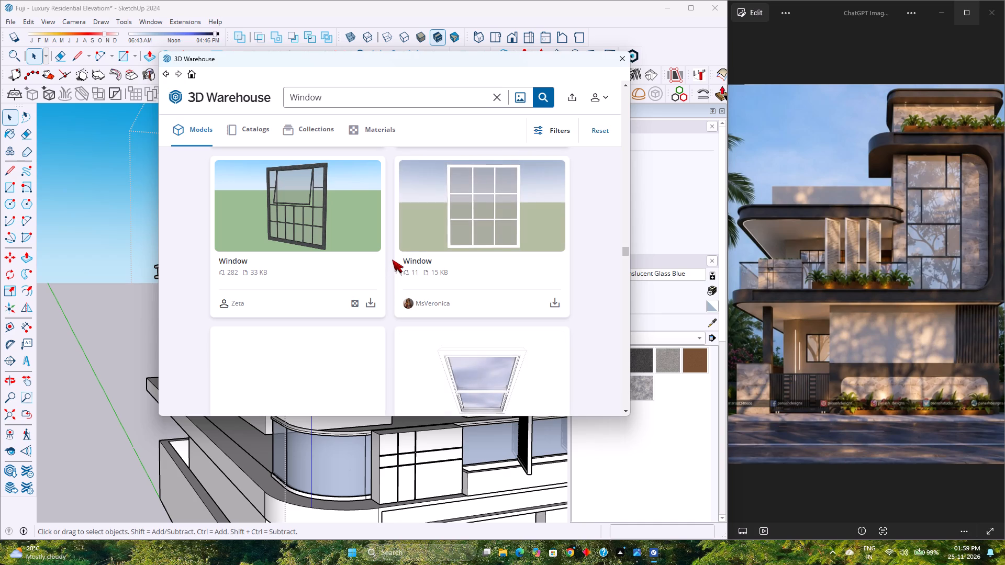
# Browse further through the 3D Warehouse window models for one that suits the house's upper-floor wall openings.
pyautogui.scroll(-4, 394, 264)
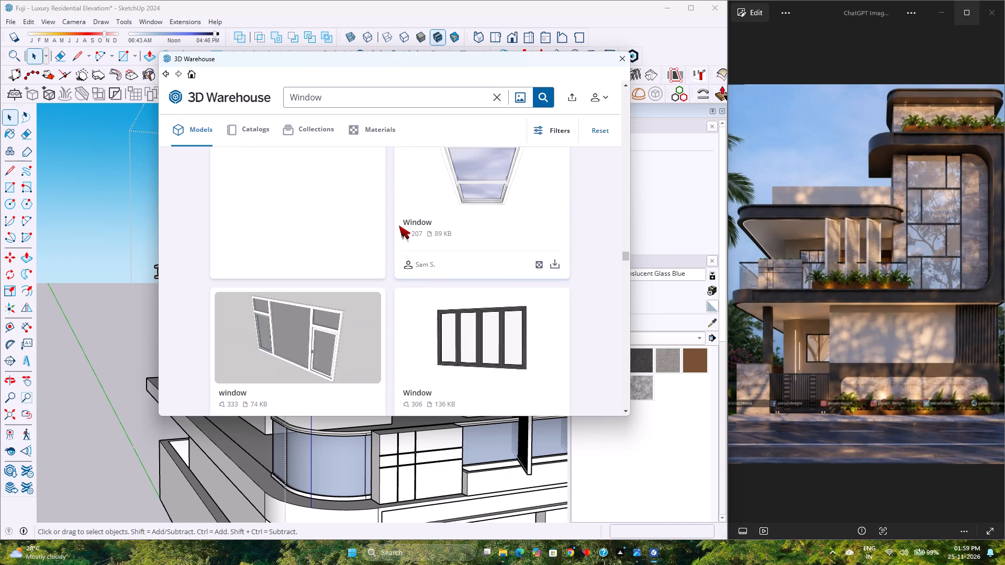
pyautogui.scroll(-11, 399, 225)
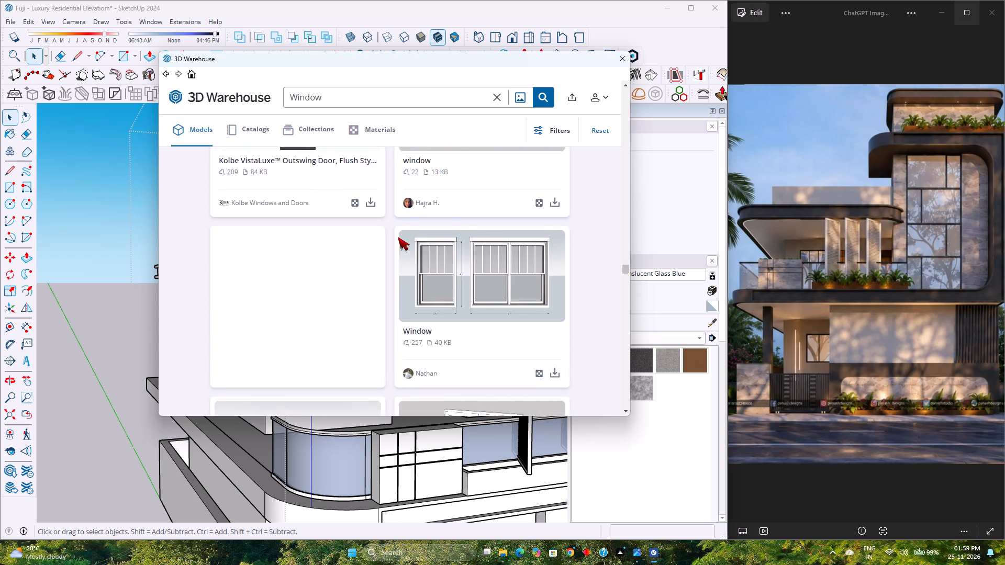
pyautogui.scroll(-9, 398, 237)
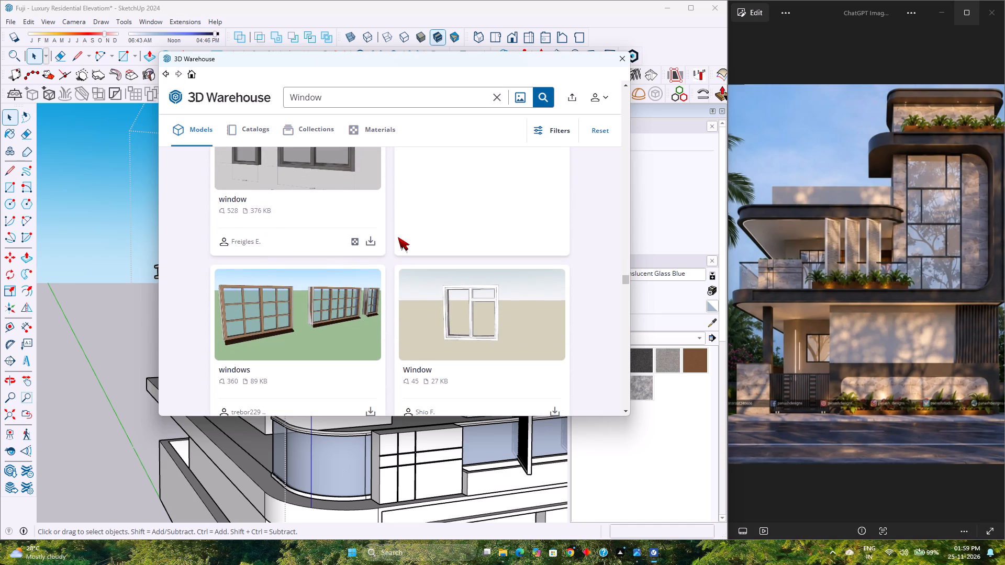
pyautogui.scroll(-11, 398, 237)
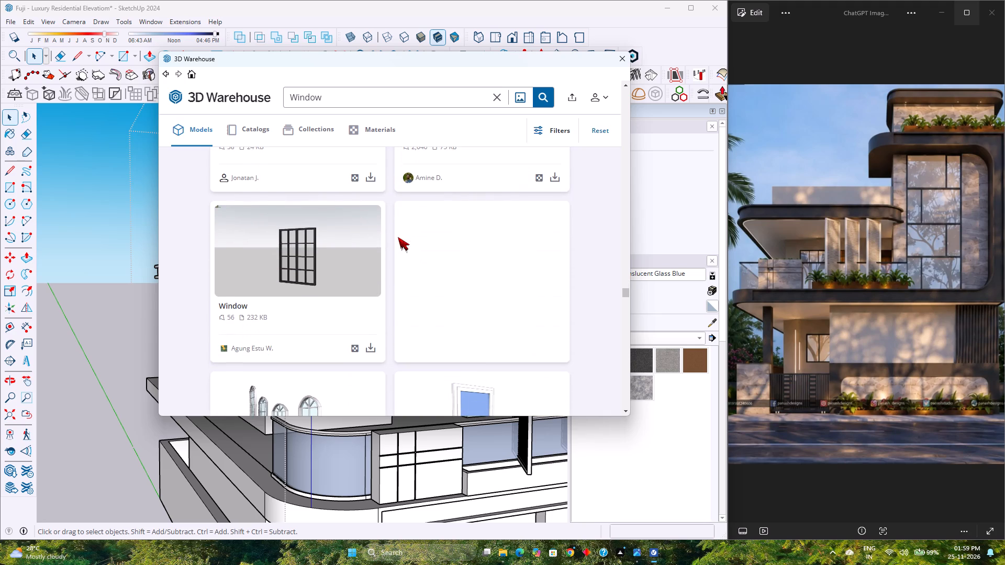
pyautogui.scroll(-9, 398, 237)
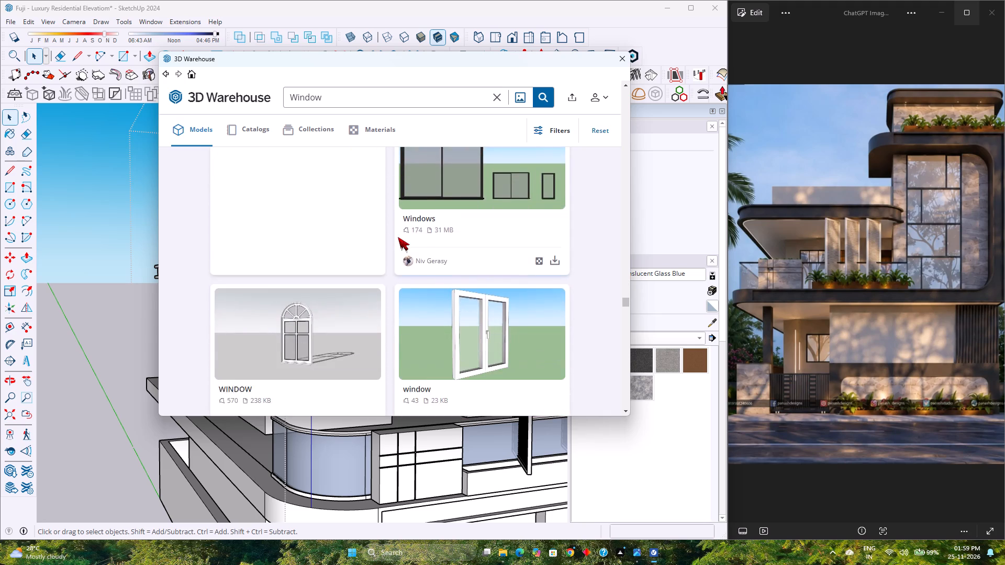
pyautogui.scroll(-12, 398, 237)
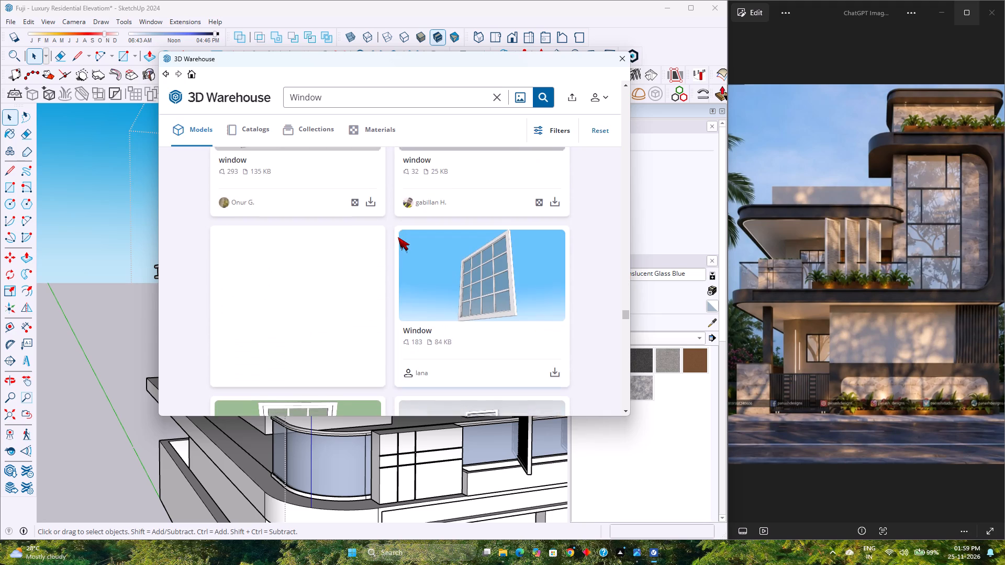
pyautogui.scroll(-9, 398, 237)
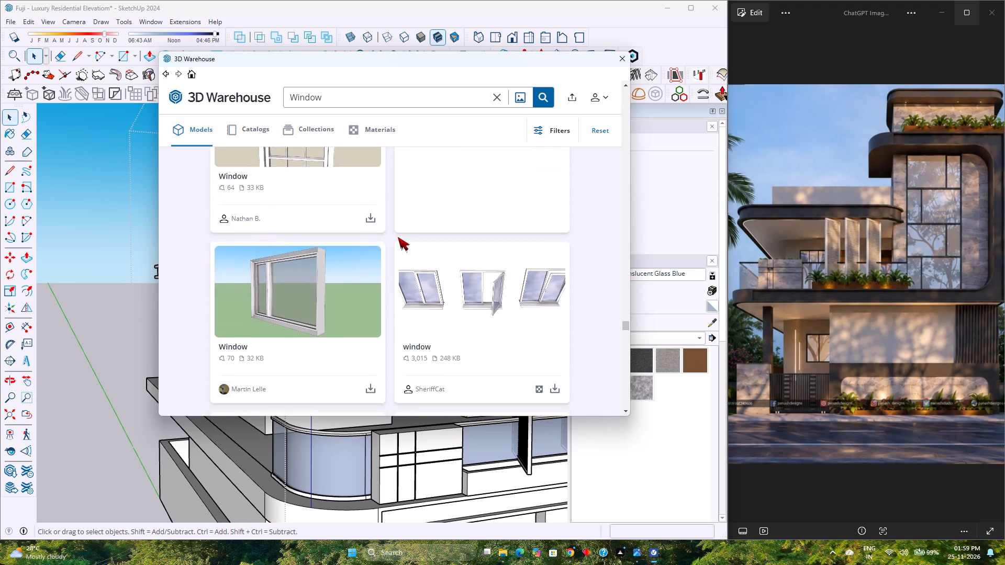
pyautogui.scroll(-10, 398, 237)
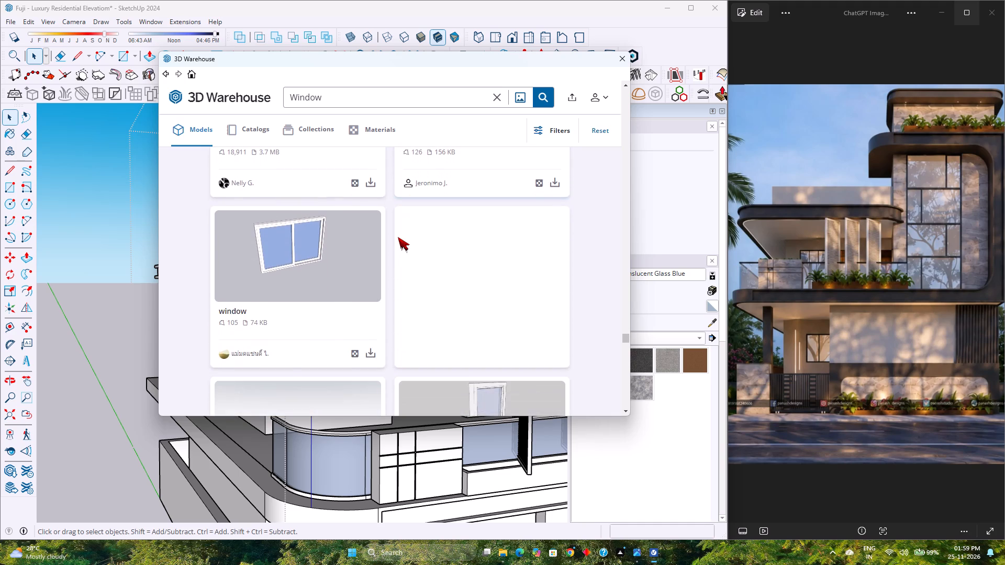
pyautogui.scroll(-12, 398, 237)
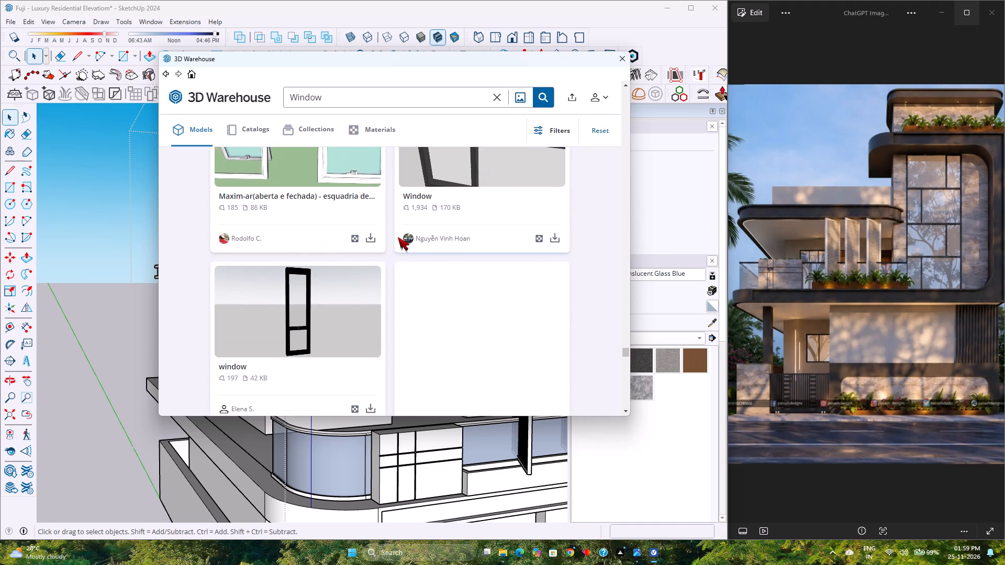
pyautogui.scroll(-7, 398, 237)
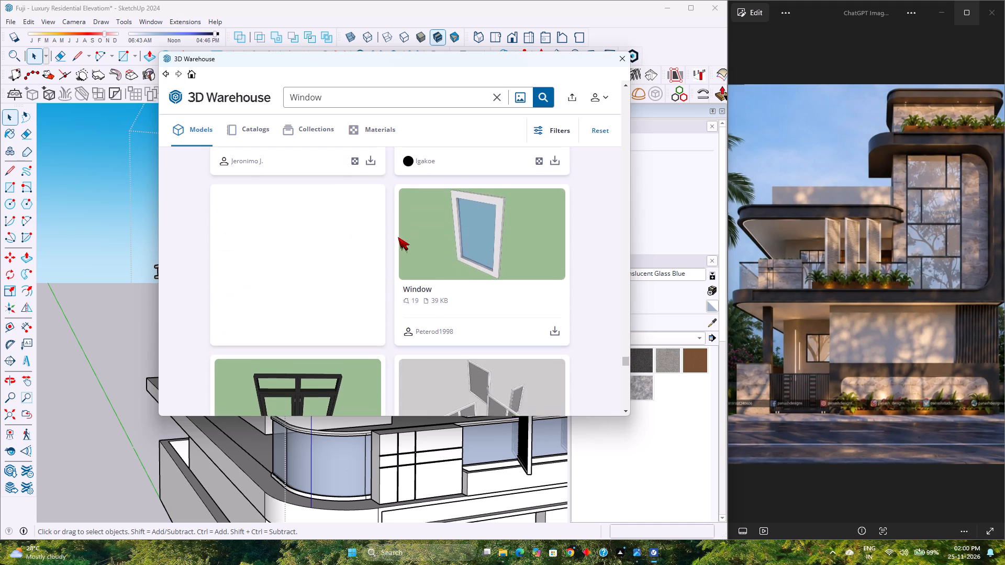
pyautogui.scroll(-10, 398, 237)
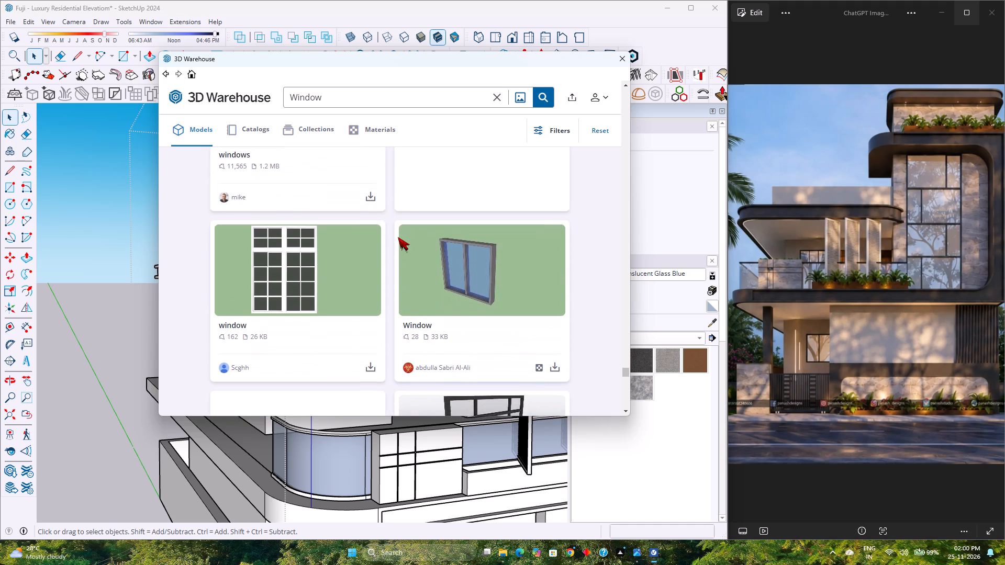
pyautogui.scroll(-10, 398, 237)
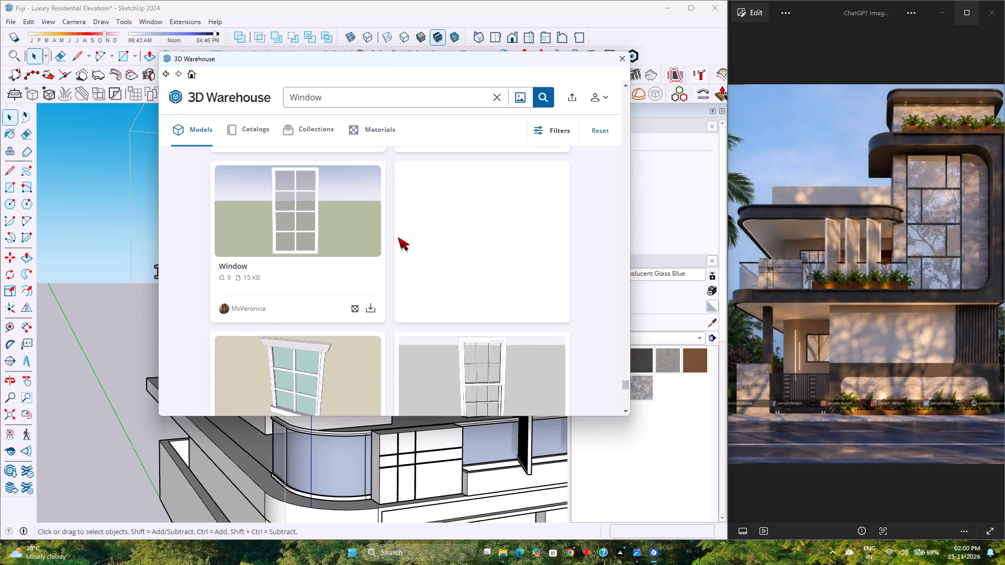
pyautogui.scroll(-12, 398, 237)
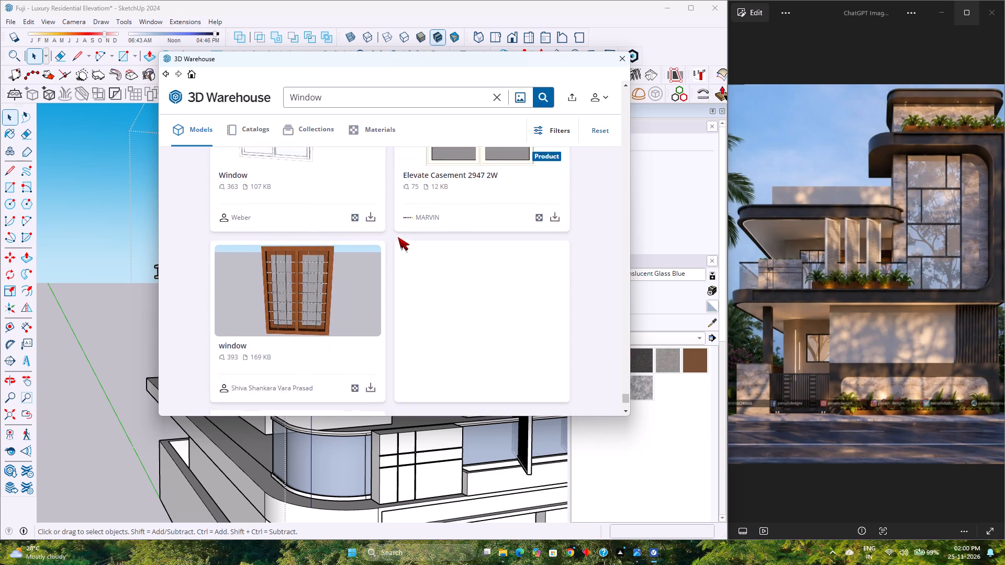
pyautogui.scroll(-6, 398, 237)
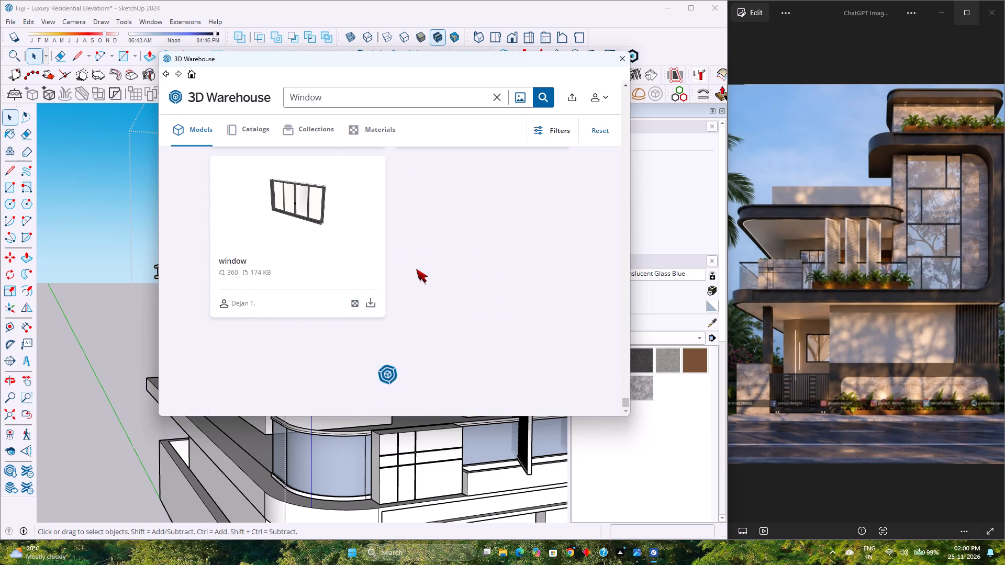
pyautogui.scroll(-4, 417, 269)
pyautogui.scroll(4, 417, 269)
pyautogui.scroll(-13, 417, 269)
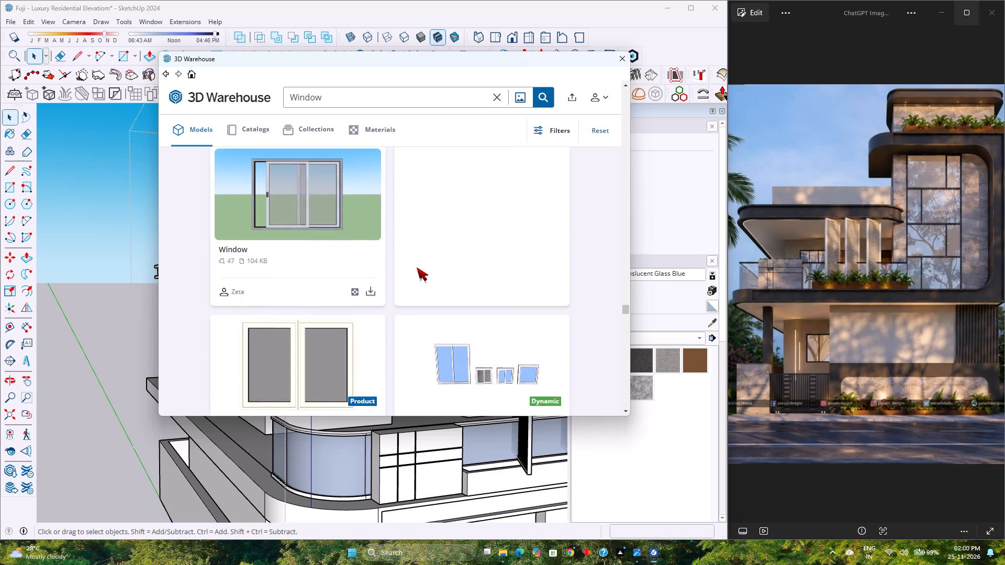
pyautogui.scroll(-12, 416, 258)
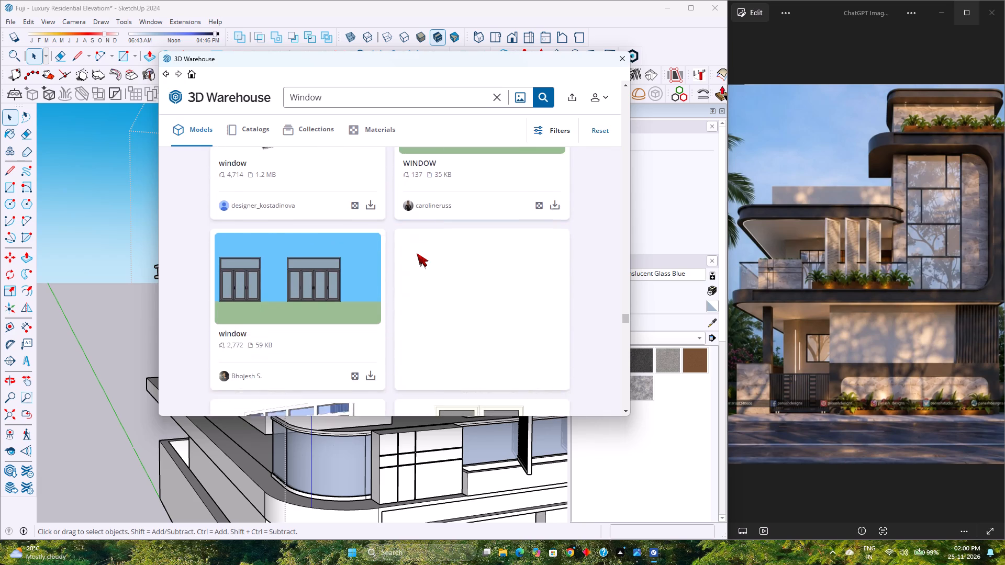
pyautogui.scroll(-15, 417, 253)
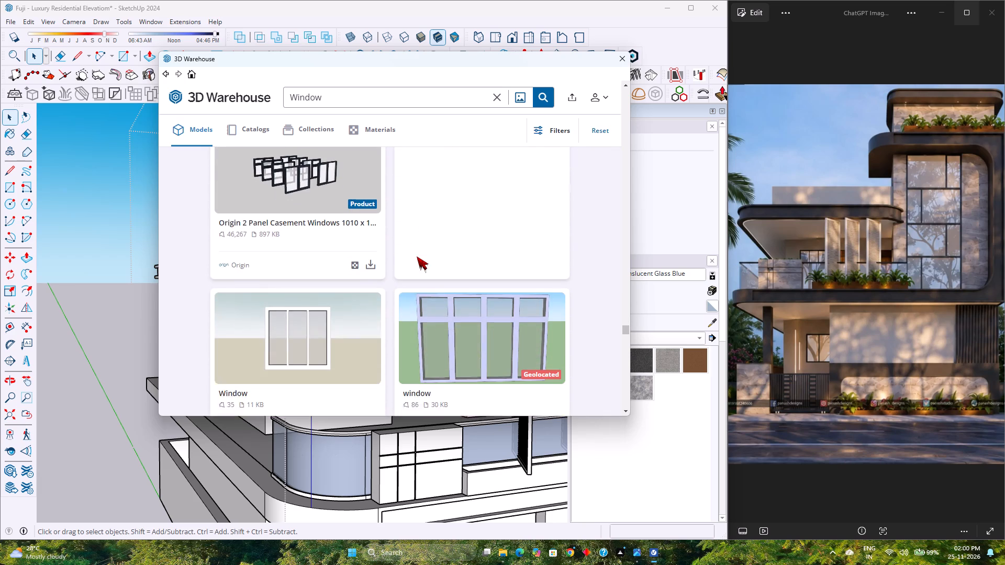
pyautogui.scroll(-1, 417, 257)
# Return to the start of the window results and review the first models again for a suitable multi-pane window.
pyautogui.moveTo(623, 332); pyautogui.dragTo(624, 261)
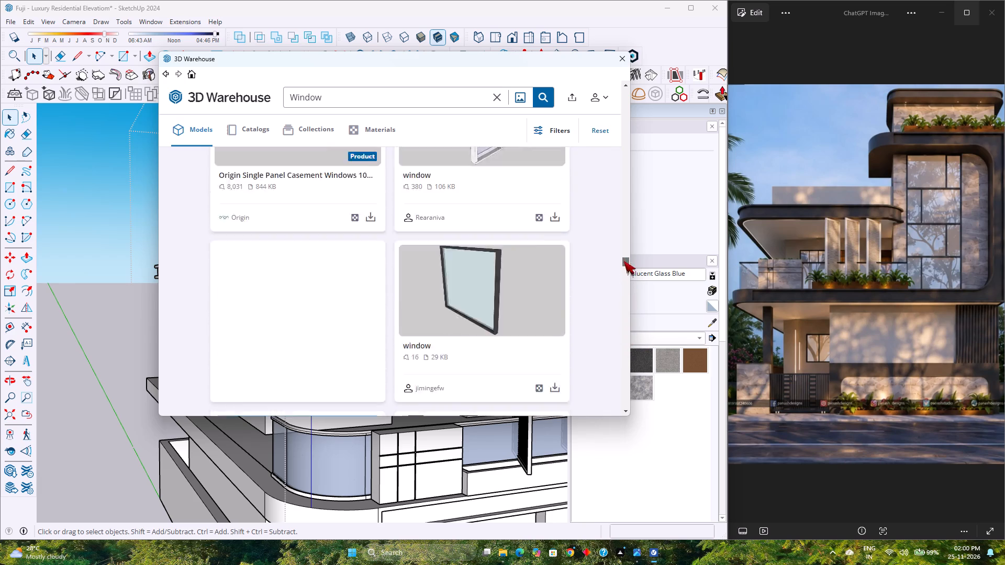
pyautogui.moveTo(624, 261); pyautogui.dragTo(621, 86)
pyautogui.scroll(-2, 311, 296)
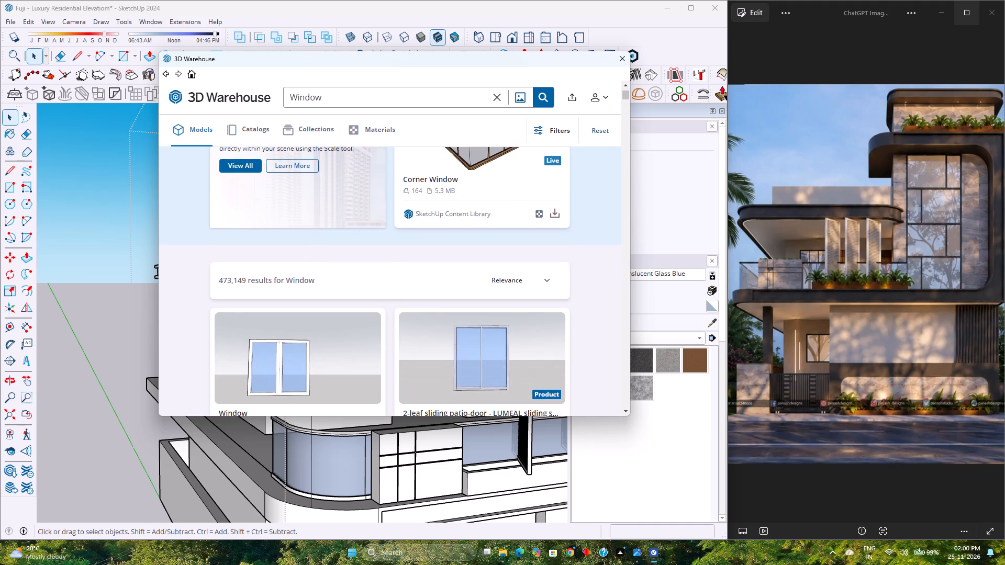
pyautogui.scroll(-6, 315, 299)
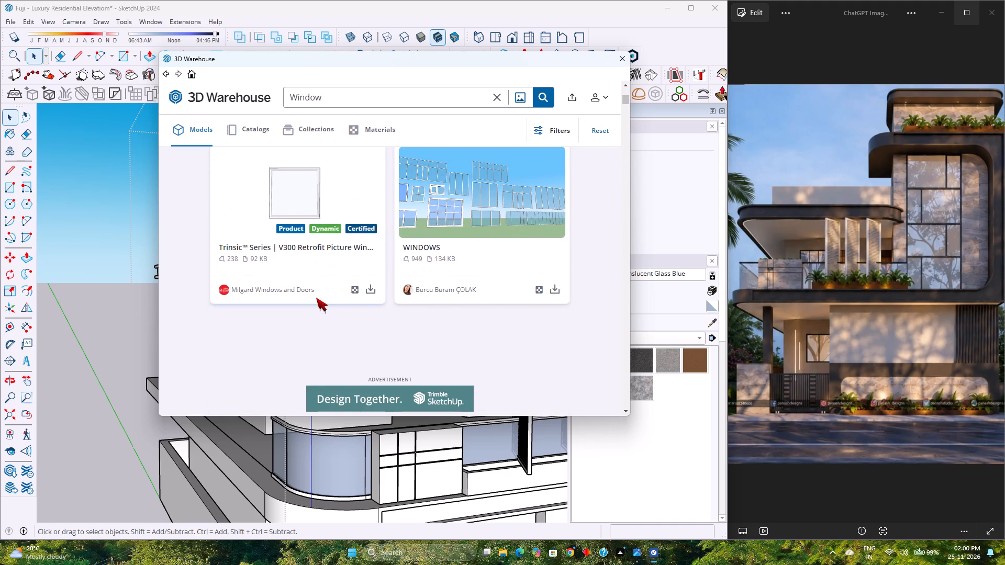
pyautogui.scroll(-8, 379, 330)
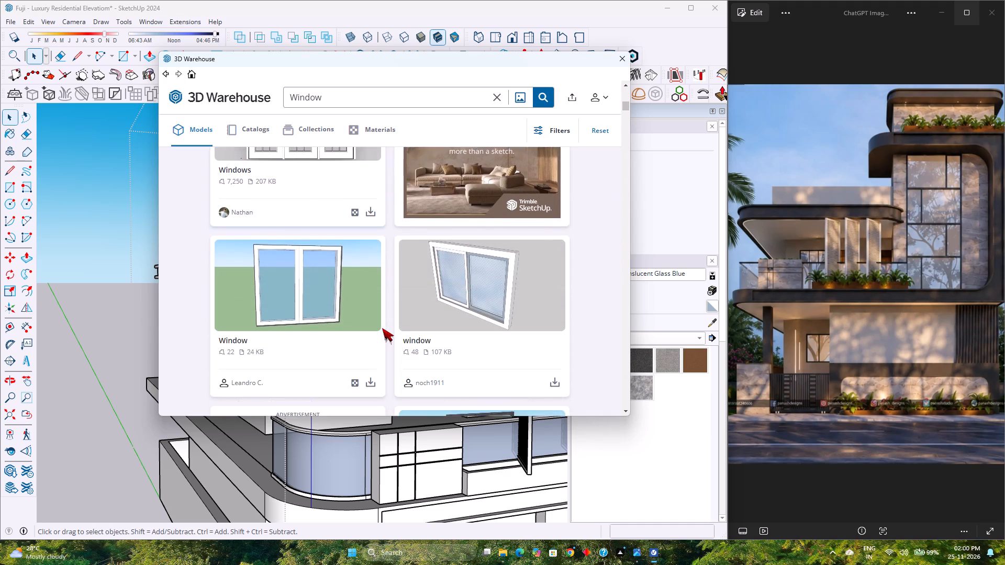
pyautogui.scroll(-7, 382, 328)
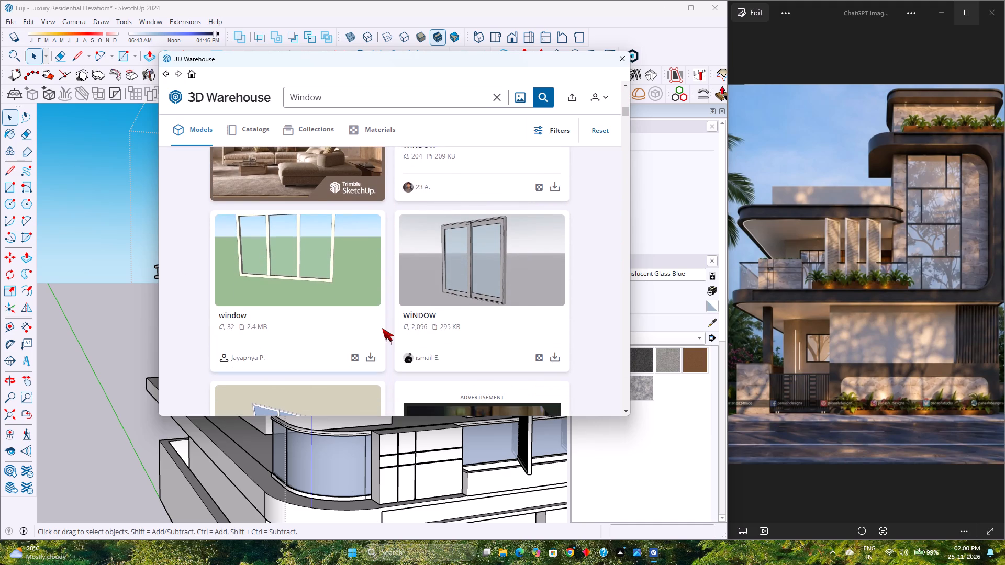
pyautogui.scroll(-3, 382, 328)
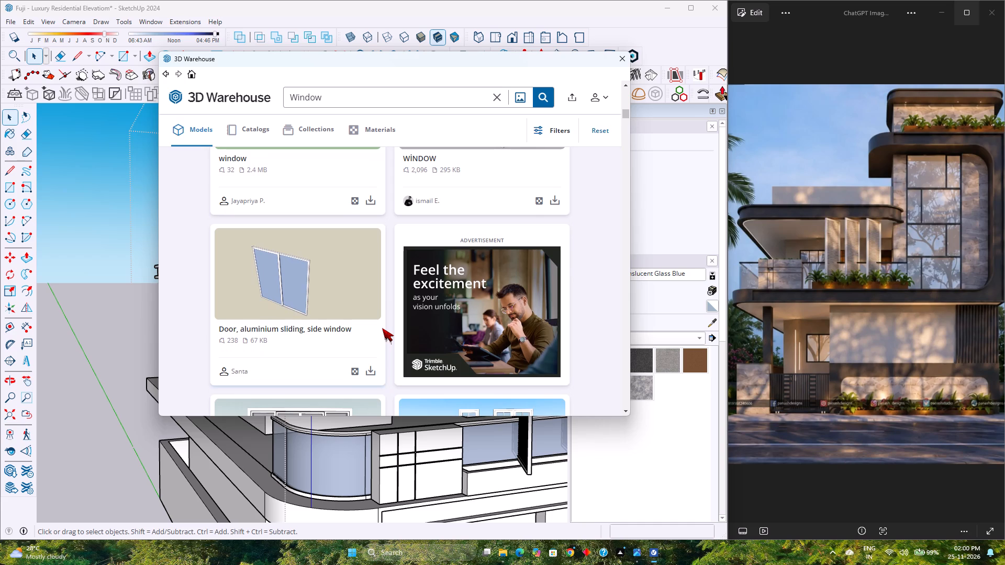
pyautogui.scroll(-10, 382, 328)
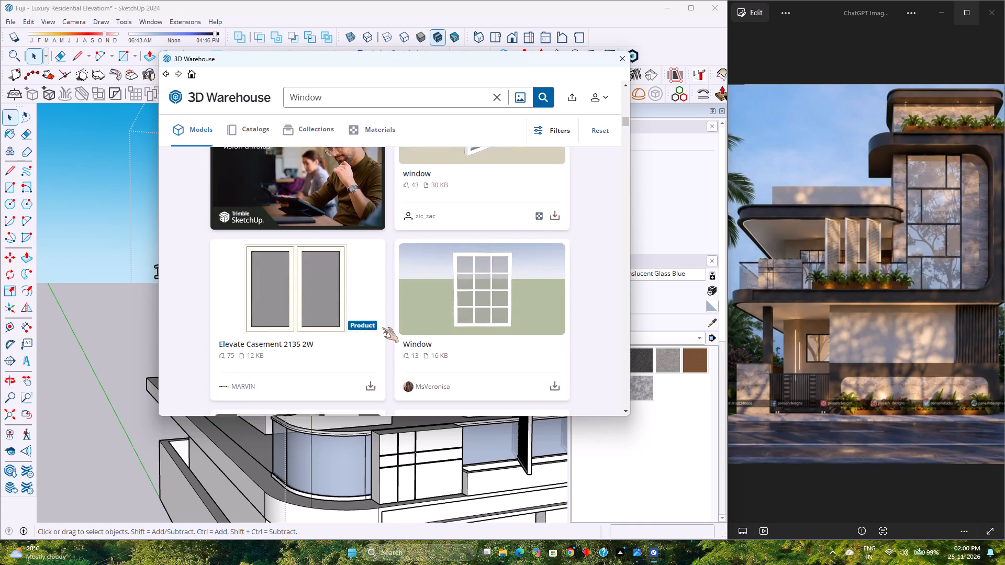
pyautogui.scroll(-9, 382, 327)
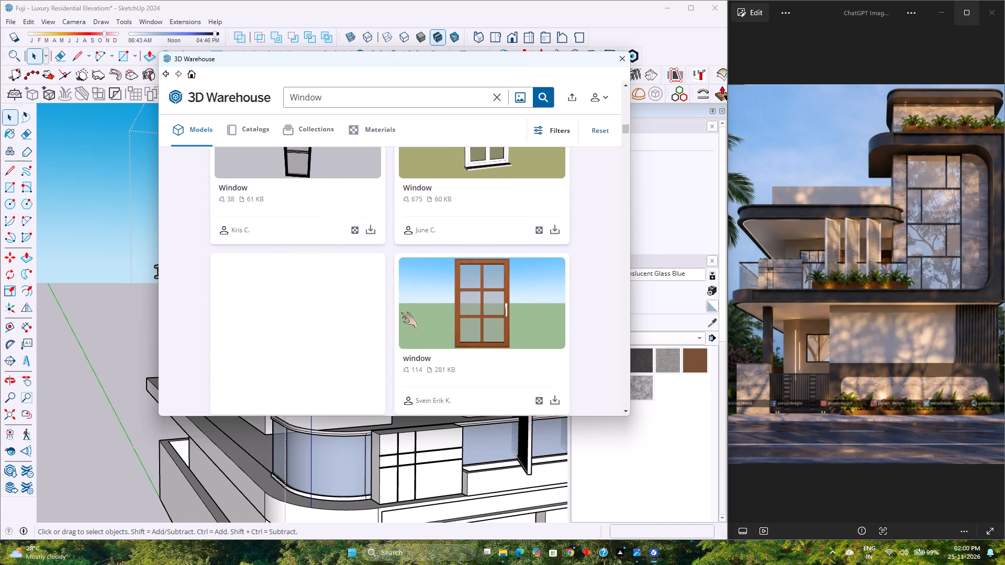
pyautogui.scroll(-4, 401, 312)
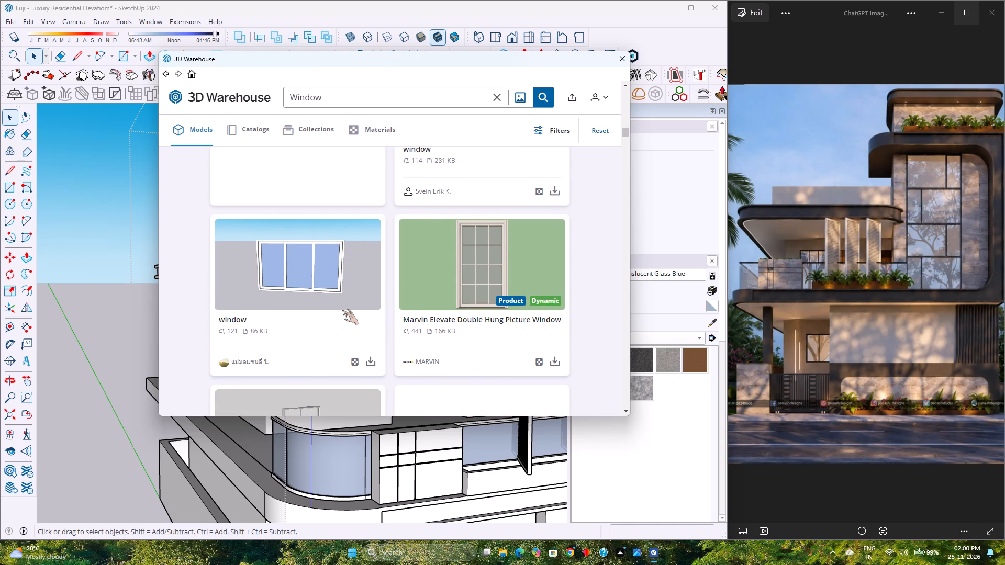
# Download the white-framed three-pane "window" model (86 KB) directly into the model and place it on the ground in front of the house.
pyautogui.scroll(-1, 342, 310)
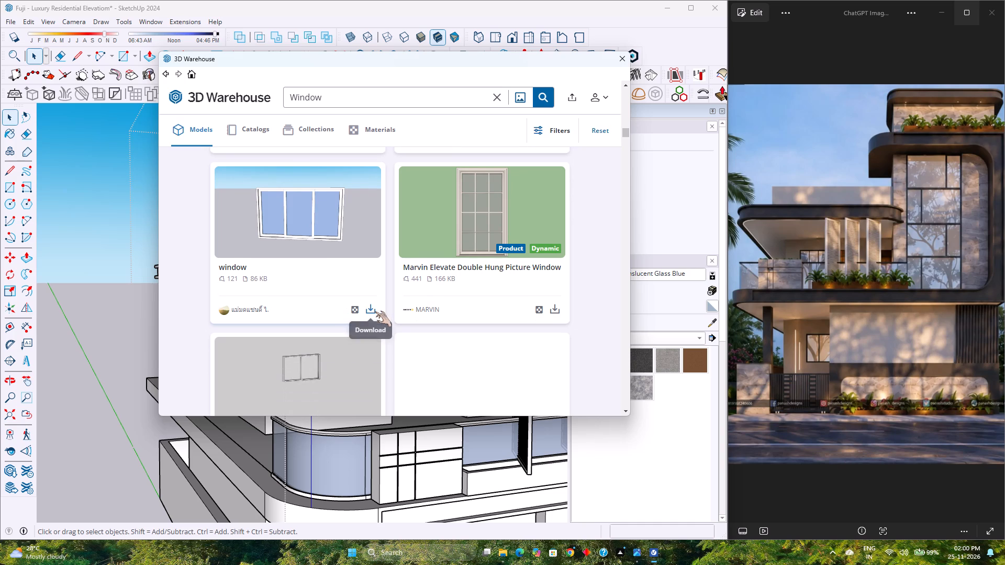
pyautogui.click(375, 311)
pyautogui.click(360, 248)
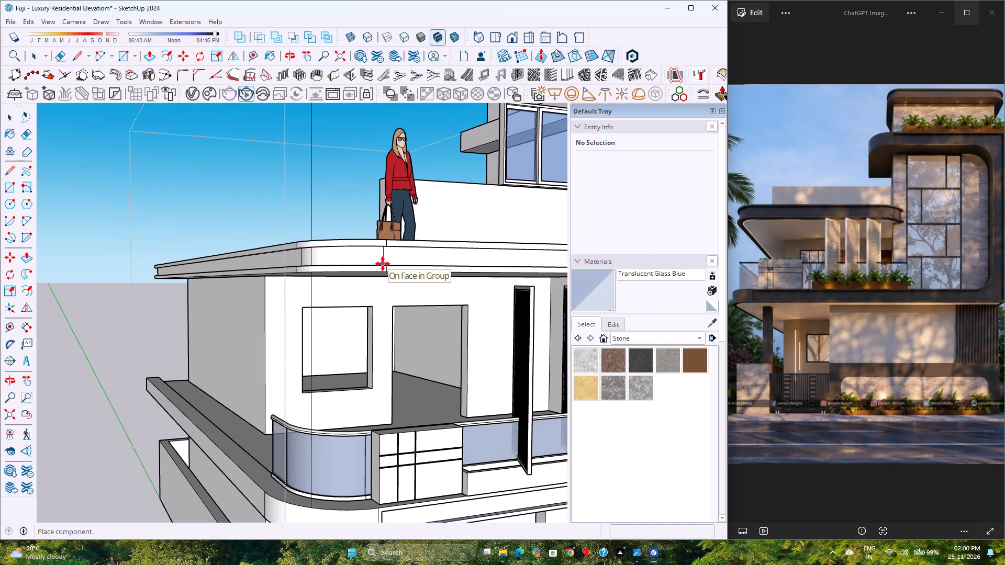
pyautogui.scroll(-5, 322, 303)
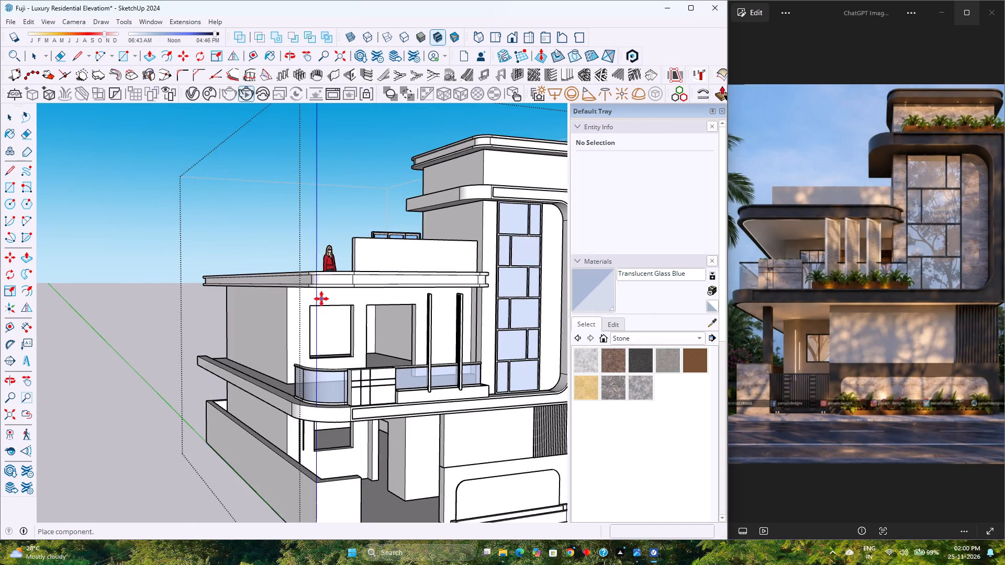
pyautogui.scroll(-9, 321, 299)
pyautogui.click(324, 422)
# Open the placed window component for editing and delete the standing woman figure inside it.
pyautogui.scroll(3, 368, 416)
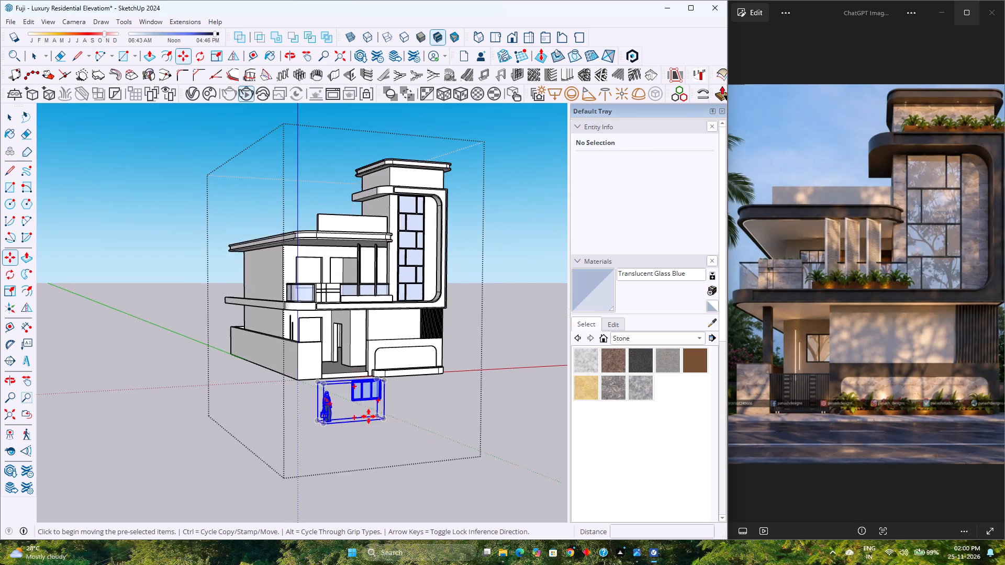
pyautogui.scroll(12, 368, 416)
pyautogui.press('space')
pyautogui.doubleClick(307, 419)
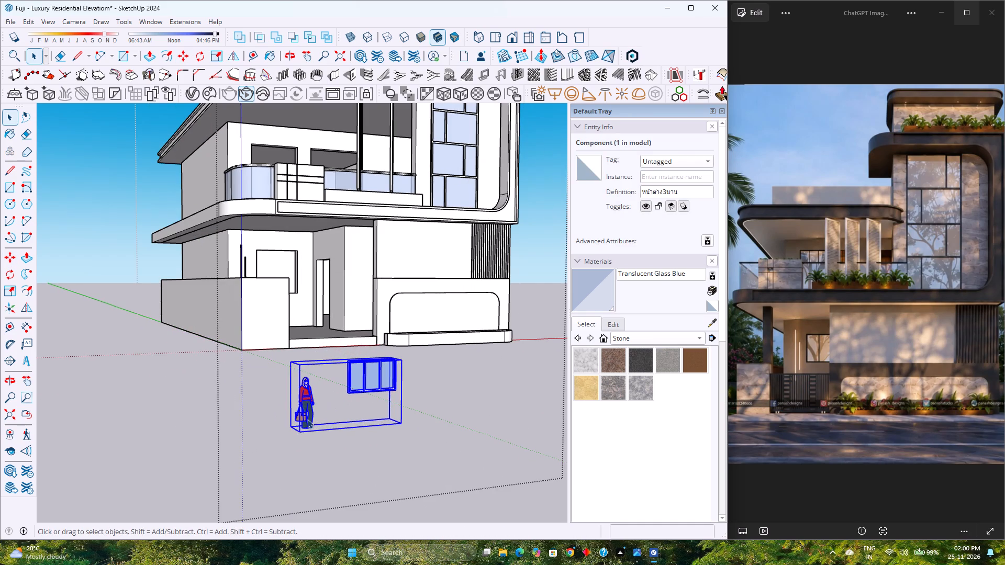
pyautogui.scroll(3, 307, 409)
pyautogui.click(307, 409)
pyautogui.press('Delete')
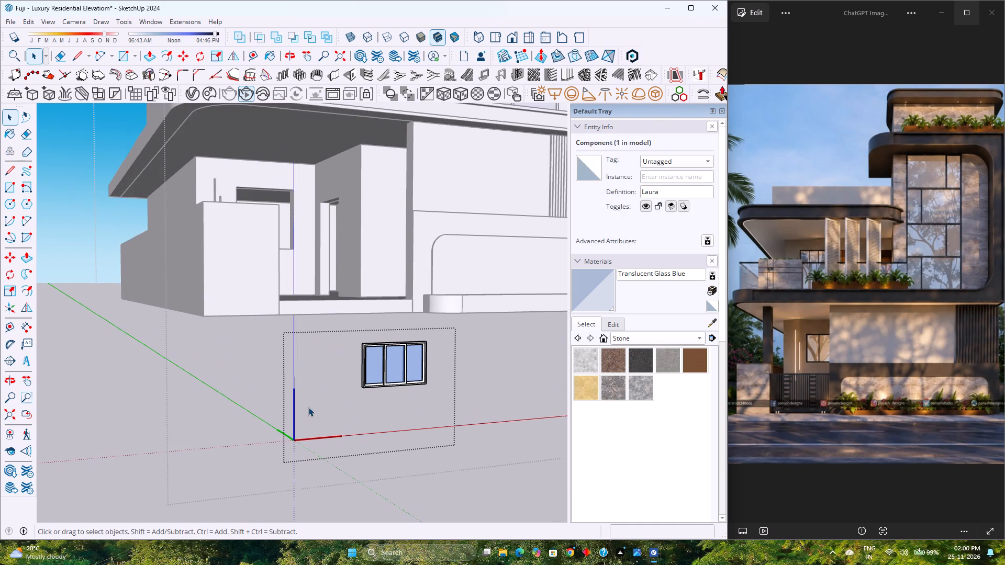
# Leave the opened component and cut the three-pane window inside it from in front of the house.
pyautogui.click(386, 380)
pyautogui.scroll(3, 359, 387)
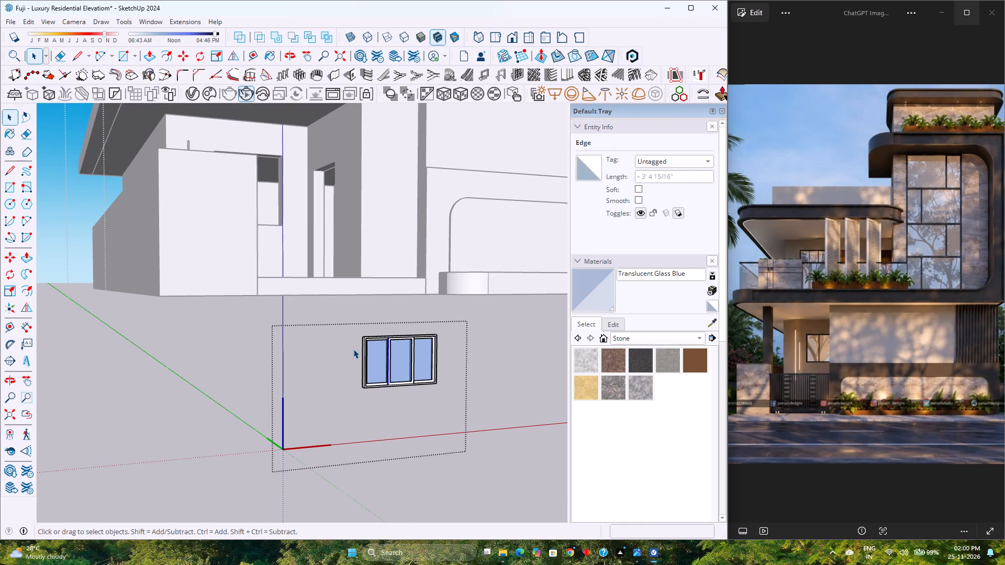
pyautogui.press('Escape')
pyautogui.click(366, 361)
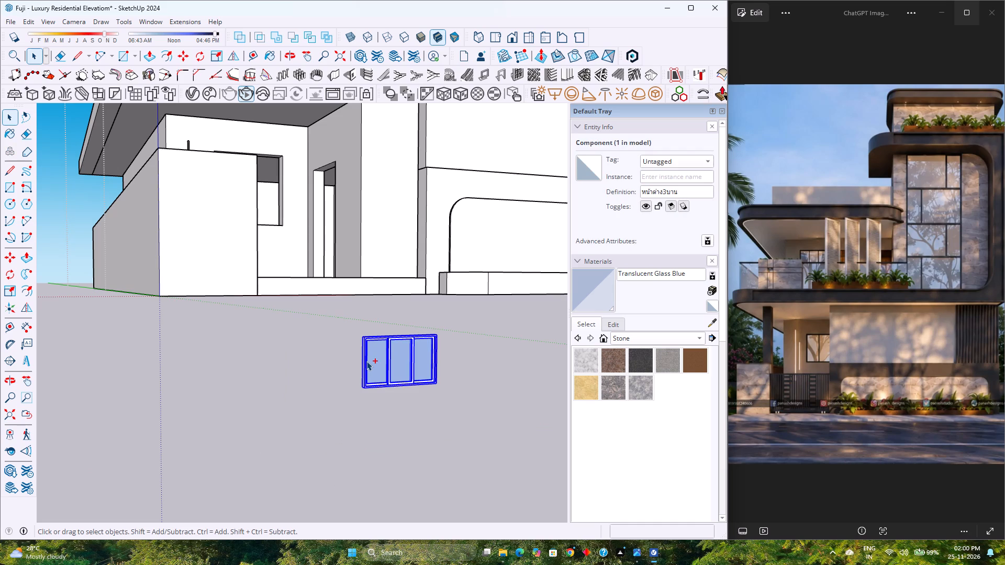
pyautogui.hotkey('ctrl', 'x')
# Open the upper-floor wall group and paste the three-pane window at the lower corner of the smaller opening behind the balcony.
pyautogui.scroll(-18, 363, 369)
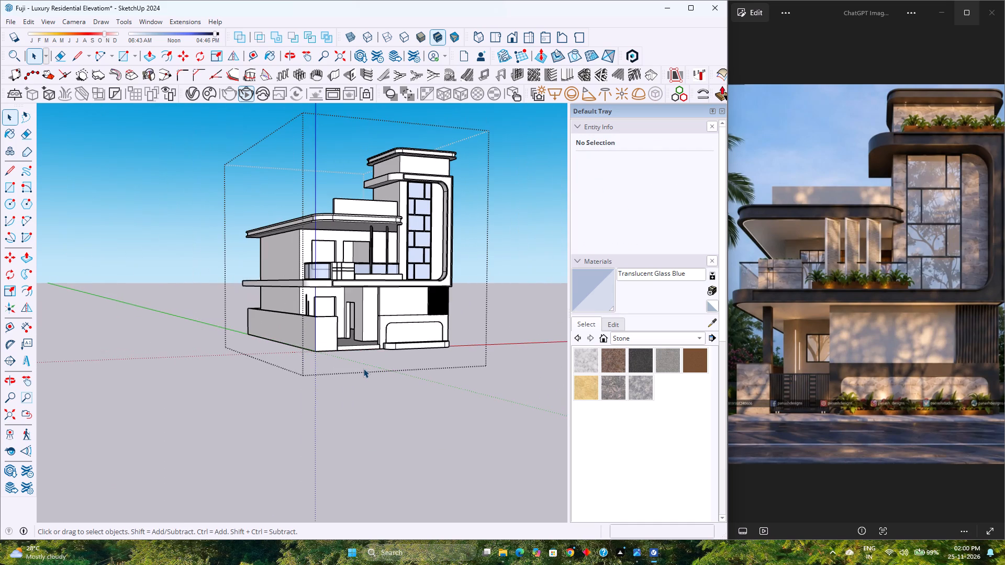
pyautogui.scroll(2, 366, 347)
pyautogui.moveTo(366, 347); pyautogui.dragTo(375, 385, button='middle')
pyautogui.scroll(2, 330, 228)
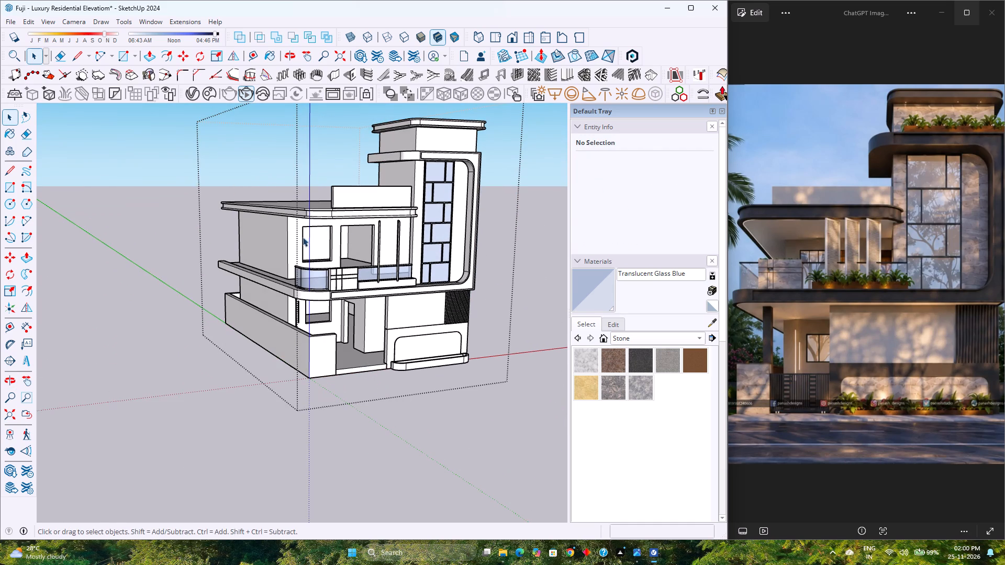
pyautogui.scroll(7, 303, 237)
pyautogui.click(292, 250)
pyautogui.scroll(5, 292, 250)
pyautogui.doubleClick(292, 250)
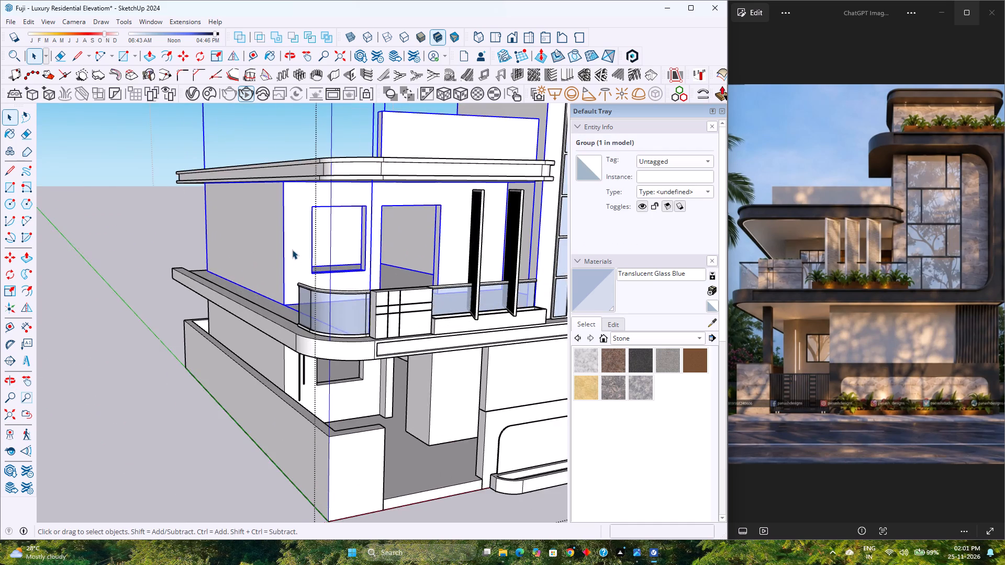
pyautogui.scroll(8, 292, 251)
pyautogui.scroll(3, 328, 274)
pyautogui.moveTo(328, 275); pyautogui.dragTo(317, 281, button='middle')
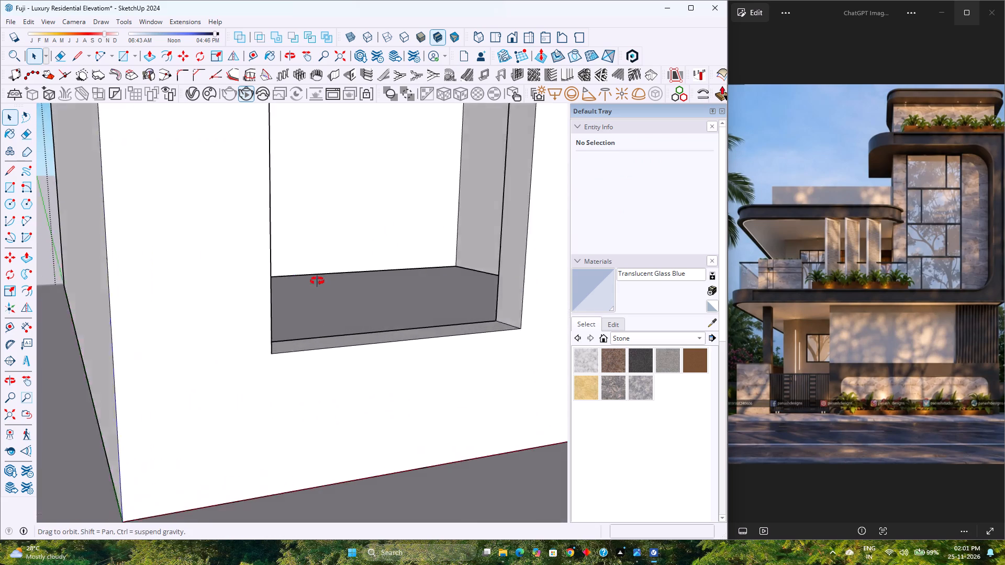
pyautogui.moveTo(317, 281); pyautogui.dragTo(271, 290, button='middle')
pyautogui.scroll(-10, 271, 290)
pyautogui.scroll(1, 271, 290)
pyautogui.scroll(-5, 271, 290)
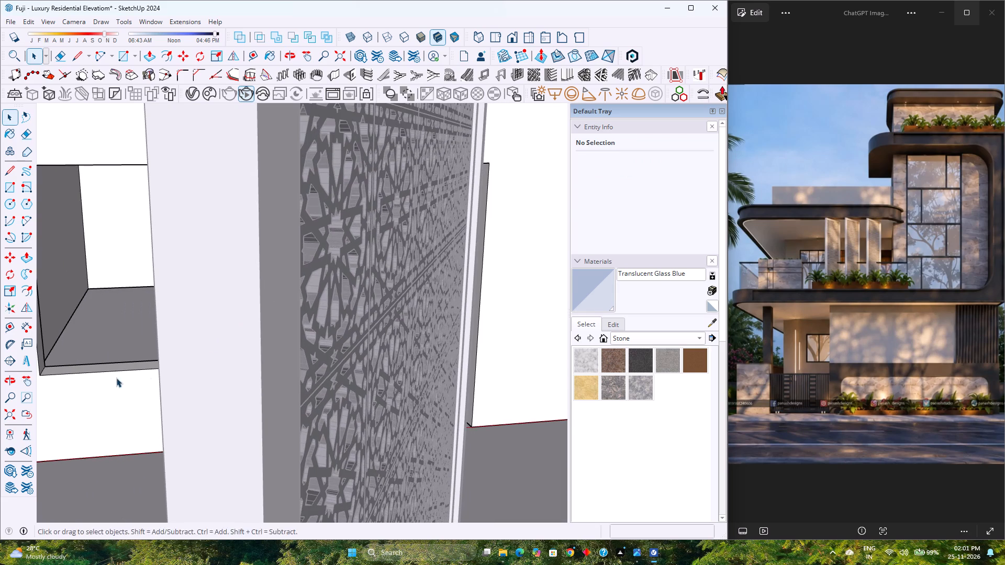
pyautogui.click(2, 411)
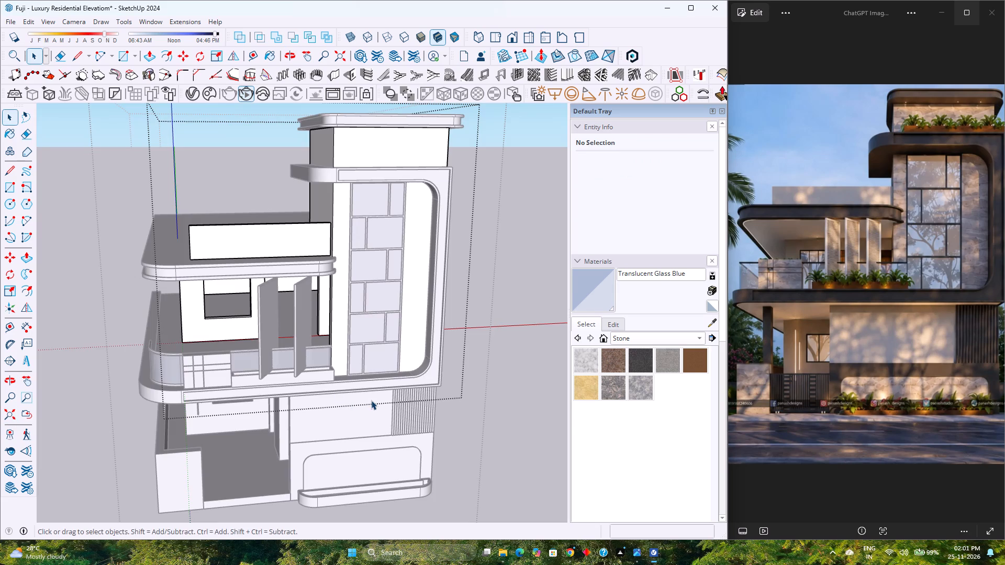
pyautogui.scroll(7, 193, 294)
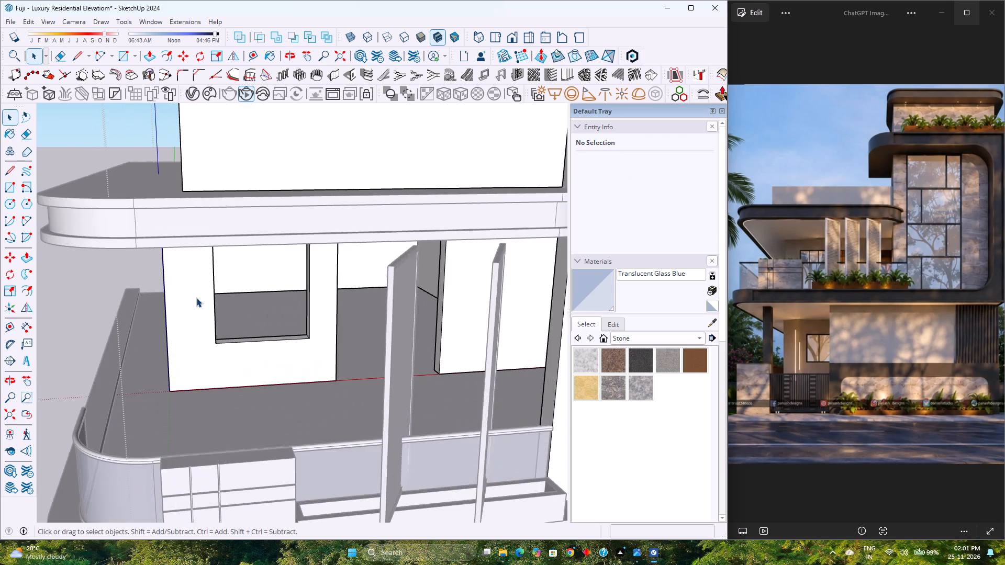
pyautogui.scroll(3, 199, 301)
pyautogui.hotkey('ctrl', 'v')
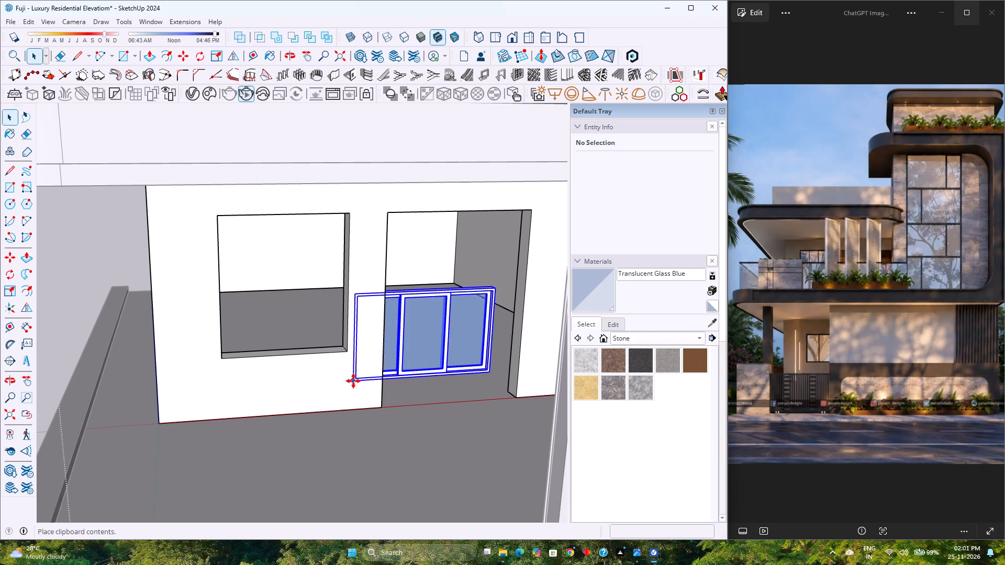
pyautogui.click(226, 357)
# Scale the pasted window's width down in two passes, about 0.89 and about 0.96, to fit between the opening's side edges.
pyautogui.scroll(-8, 286, 358)
pyautogui.moveTo(286, 358); pyautogui.dragTo(315, 332, button='middle')
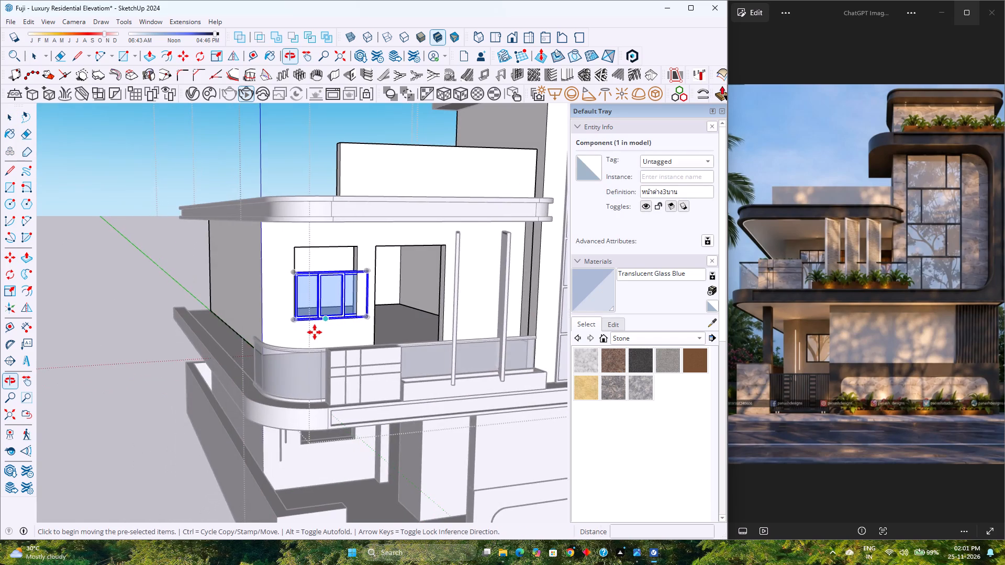
pyautogui.scroll(3, 315, 332)
pyautogui.press('s')
pyautogui.scroll(7, 364, 293)
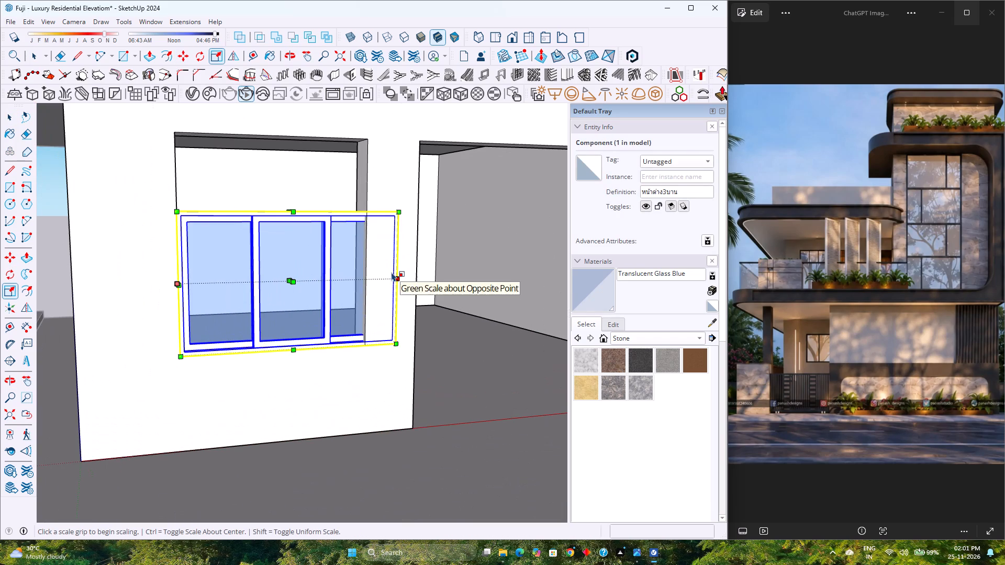
pyautogui.scroll(6, 395, 277)
pyautogui.moveTo(391, 279); pyautogui.dragTo(406, 306, button='middle')
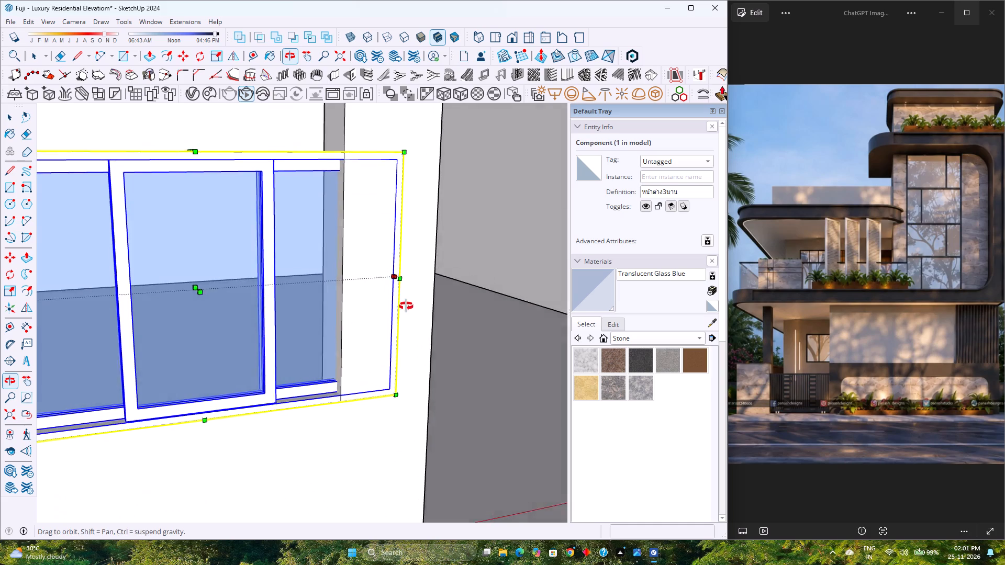
pyautogui.moveTo(406, 306); pyautogui.dragTo(415, 364, button='middle')
pyautogui.click(392, 273)
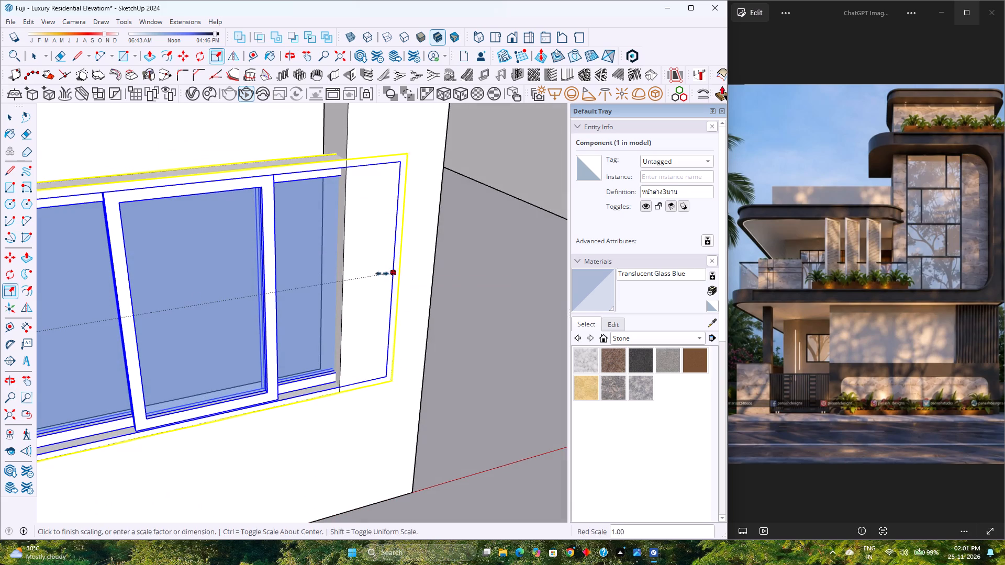
pyautogui.click(347, 241)
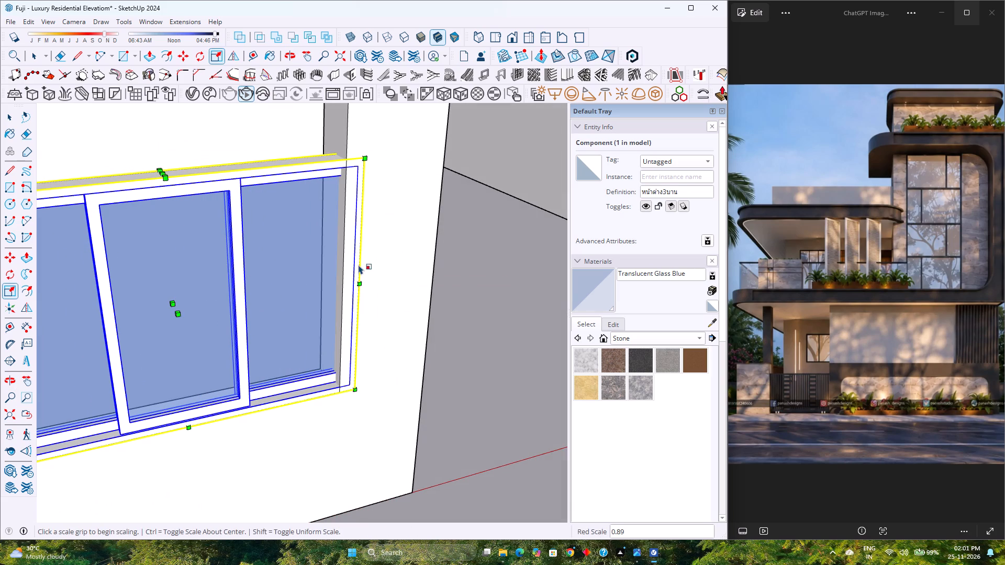
pyautogui.click(355, 277)
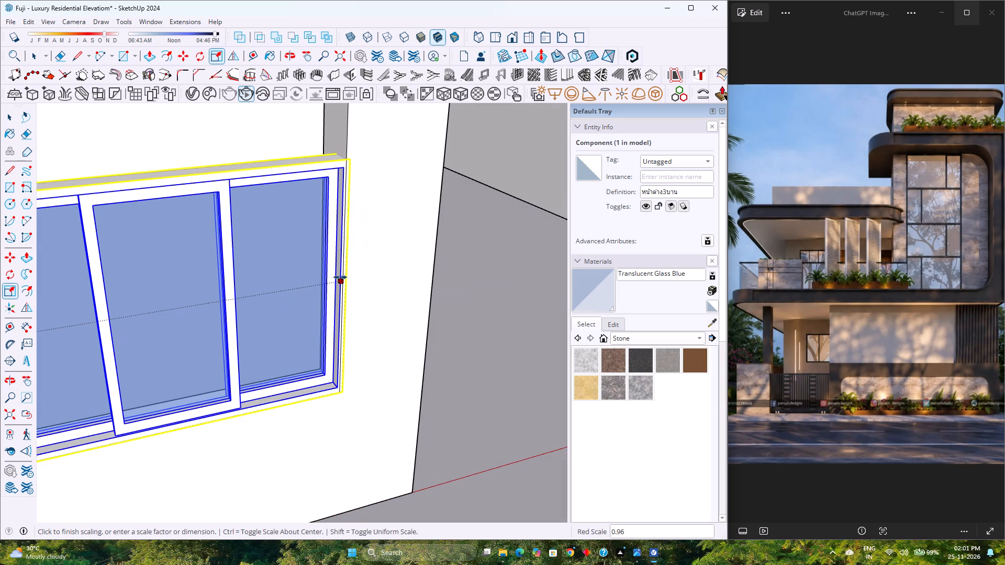
pyautogui.click(340, 277)
# Scale the window's height up by about 1.52 to reach the top of the opening, and deselect it.
pyautogui.scroll(-5, 341, 304)
pyautogui.keyDown('shift'); pyautogui.moveTo(300, 309); pyautogui.dragTo(351, 310, button='middle'); pyautogui.keyUp('shift')
pyautogui.click(16, 410)
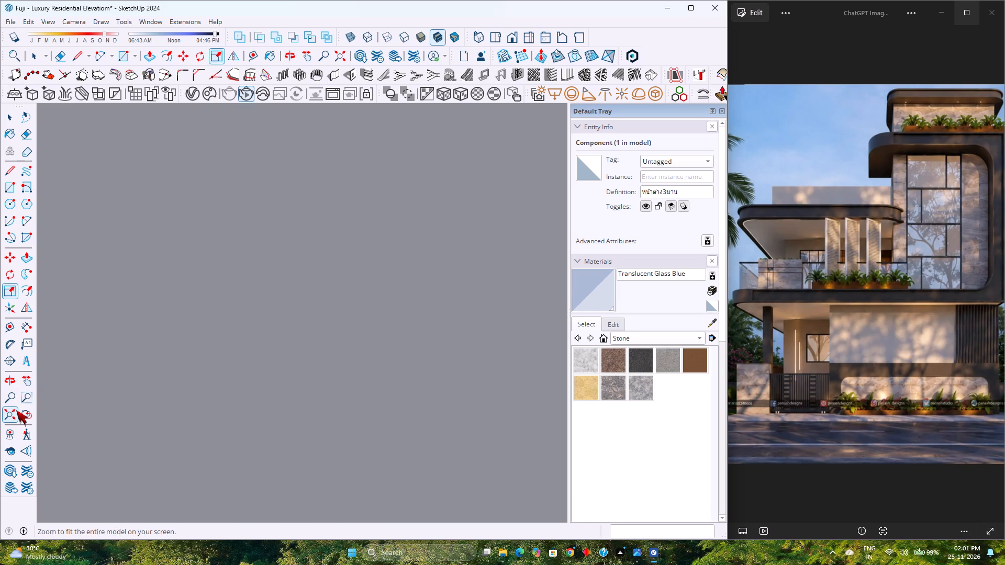
pyautogui.moveTo(266, 390); pyautogui.dragTo(208, 315, button='middle')
pyautogui.moveTo(208, 312); pyautogui.dragTo(208, 305, button='middle')
pyautogui.scroll(8, 221, 272)
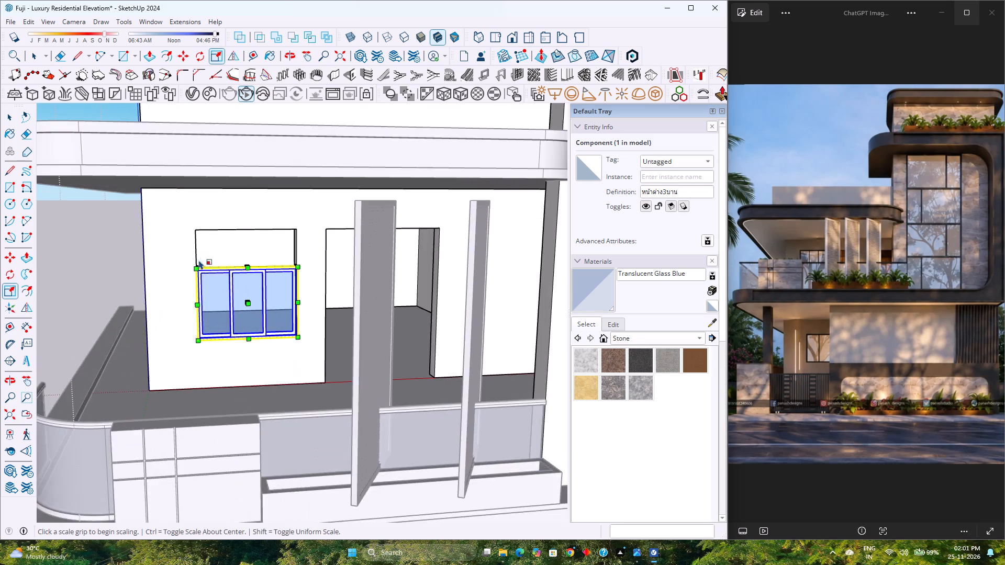
pyautogui.scroll(9, 205, 263)
pyautogui.moveTo(272, 274); pyautogui.dragTo(317, 324, button='middle')
pyautogui.middleClick(317, 324)
pyautogui.scroll(3, 277, 277)
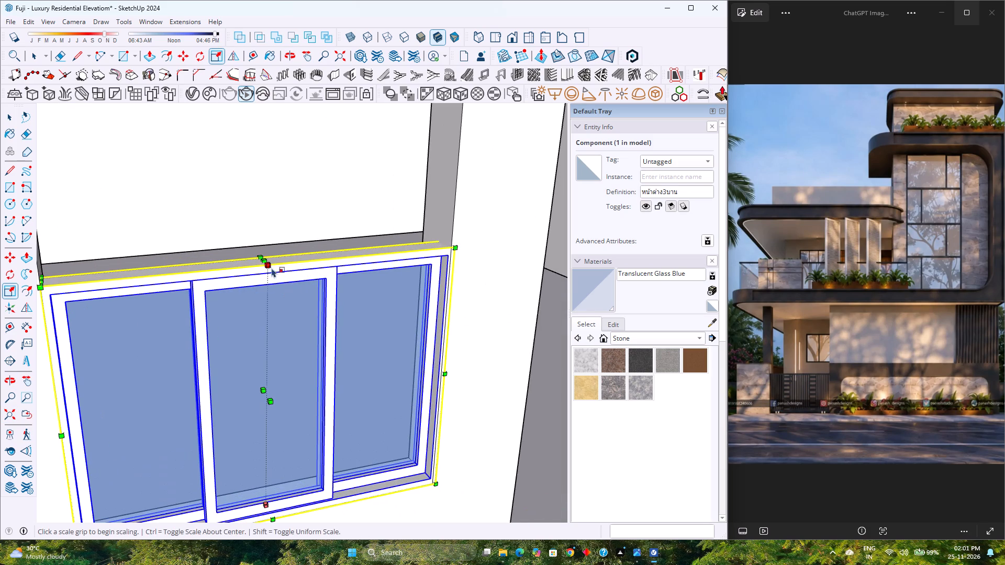
pyautogui.click(261, 257)
pyautogui.scroll(-6, 261, 257)
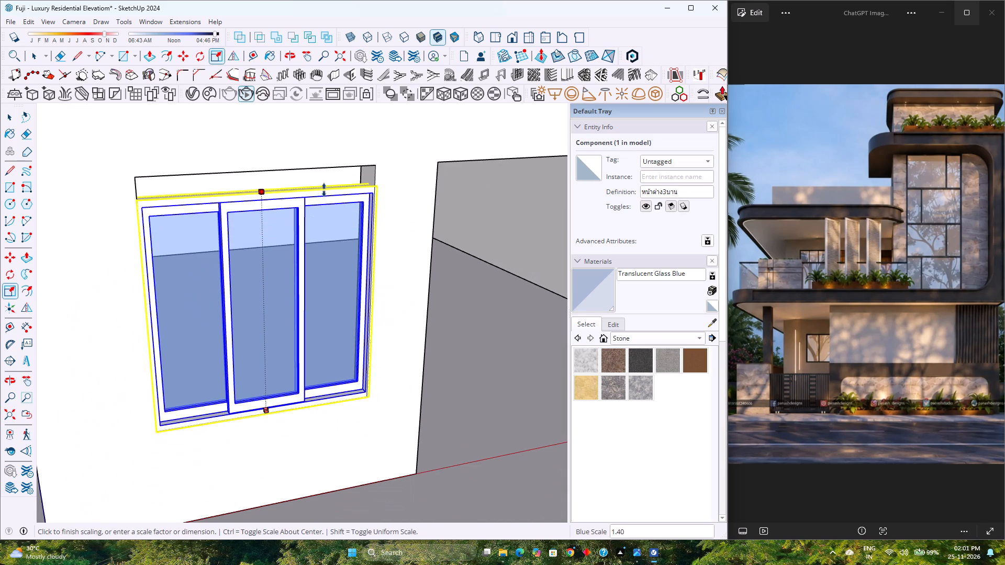
pyautogui.click(377, 163)
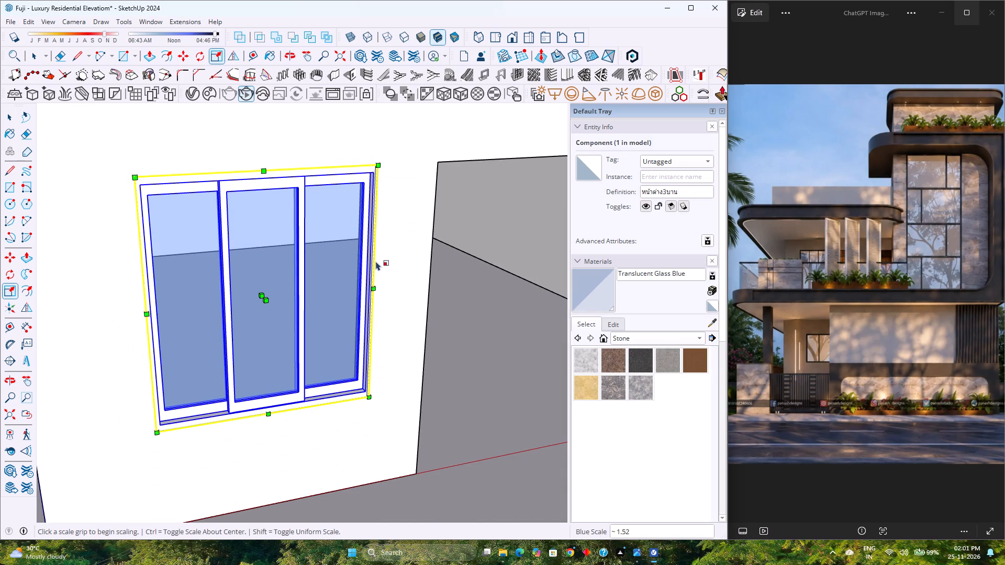
pyautogui.moveTo(376, 304); pyautogui.dragTo(333, 236, button='middle')
pyautogui.middleClick(333, 236)
pyautogui.scroll(2, 303, 359)
pyautogui.moveTo(296, 359); pyautogui.dragTo(288, 355, button='middle')
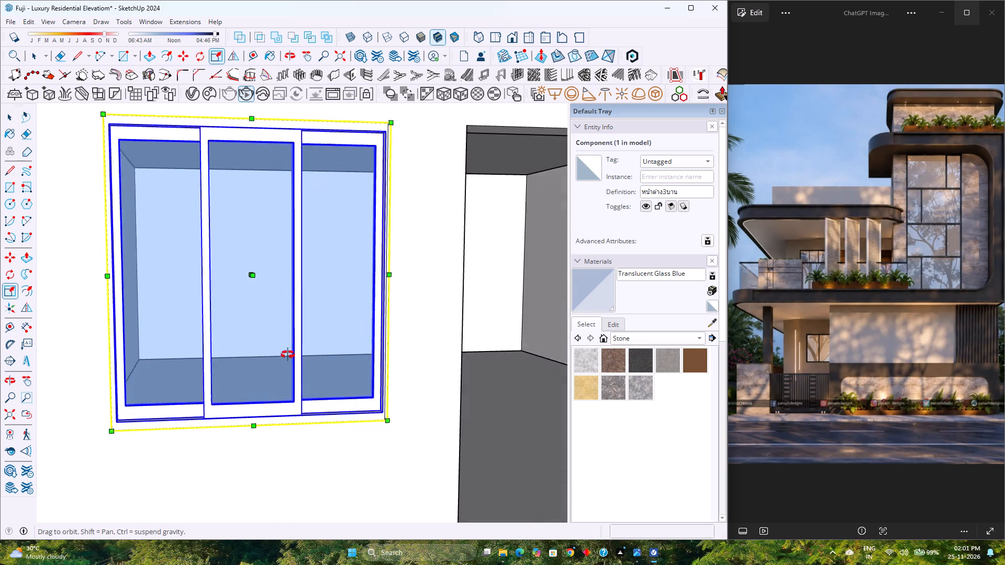
pyautogui.moveTo(288, 355); pyautogui.dragTo(262, 348, button='middle')
pyautogui.scroll(-3, 271, 351)
pyautogui.press('space')
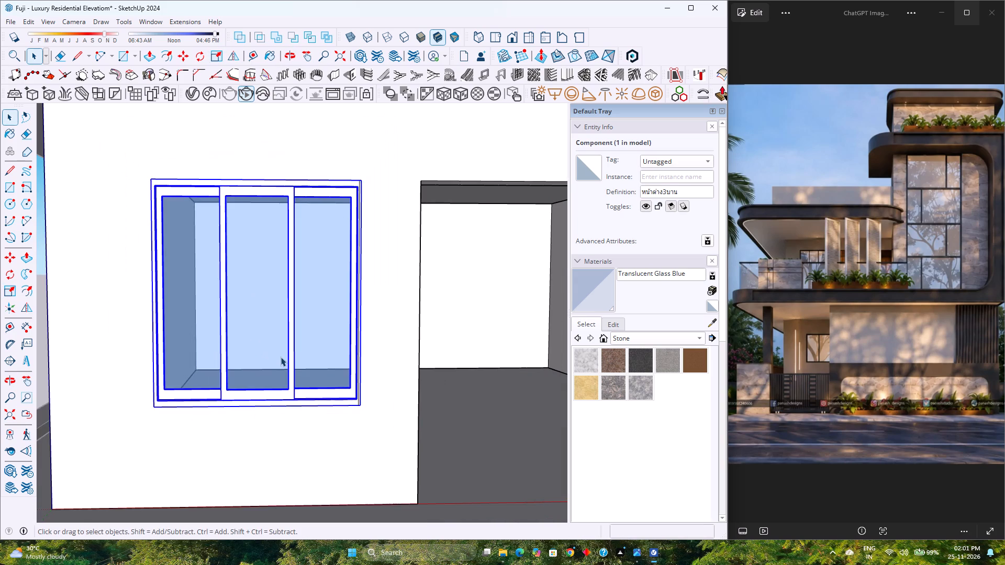
pyautogui.scroll(-5, 281, 357)
pyautogui.press('Escape')
# Examine the fitted window in the upper-floor wall from the front and the side of the balcony.
pyautogui.scroll(2, 292, 362)
pyautogui.moveTo(292, 363); pyautogui.dragTo(342, 366, button='middle')
pyautogui.scroll(-3, 338, 363)
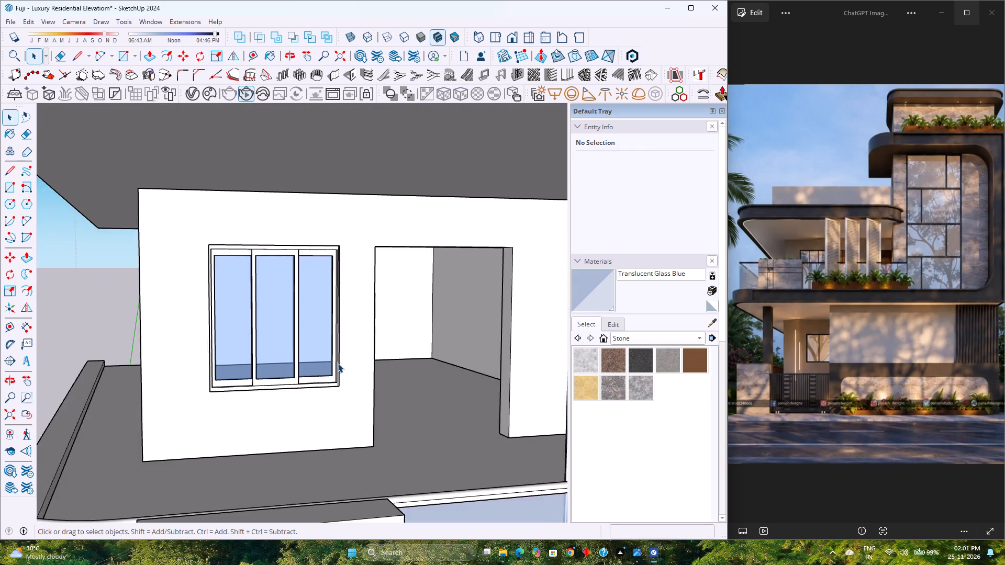
pyautogui.scroll(-4, 338, 364)
pyautogui.moveTo(309, 378); pyautogui.dragTo(391, 397, button='middle')
pyautogui.moveTo(383, 395); pyautogui.dragTo(270, 383, button='middle')
pyautogui.middleClick(267, 383)
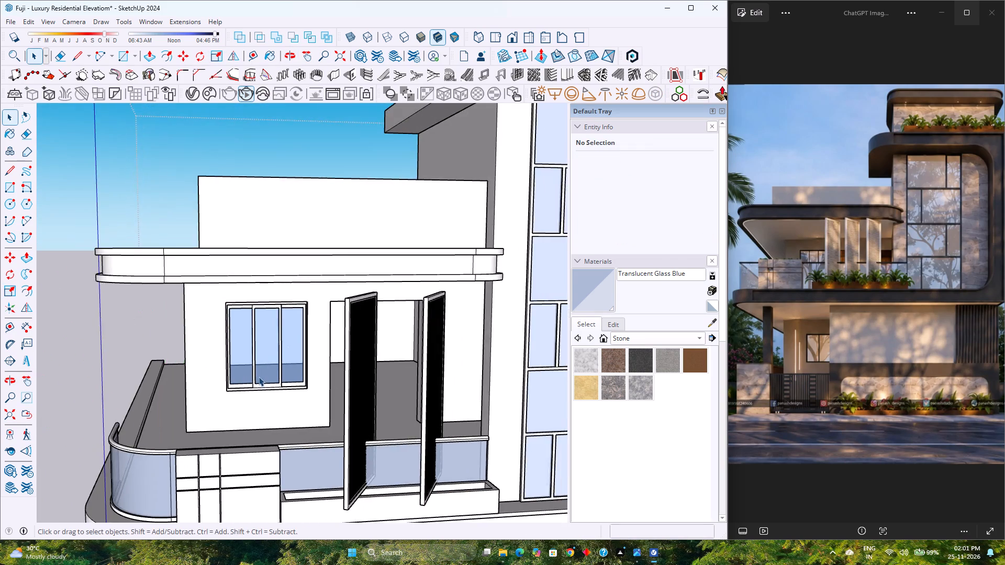
pyautogui.scroll(-4, 259, 376)
pyautogui.moveTo(284, 392); pyautogui.dragTo(418, 367, button='middle')
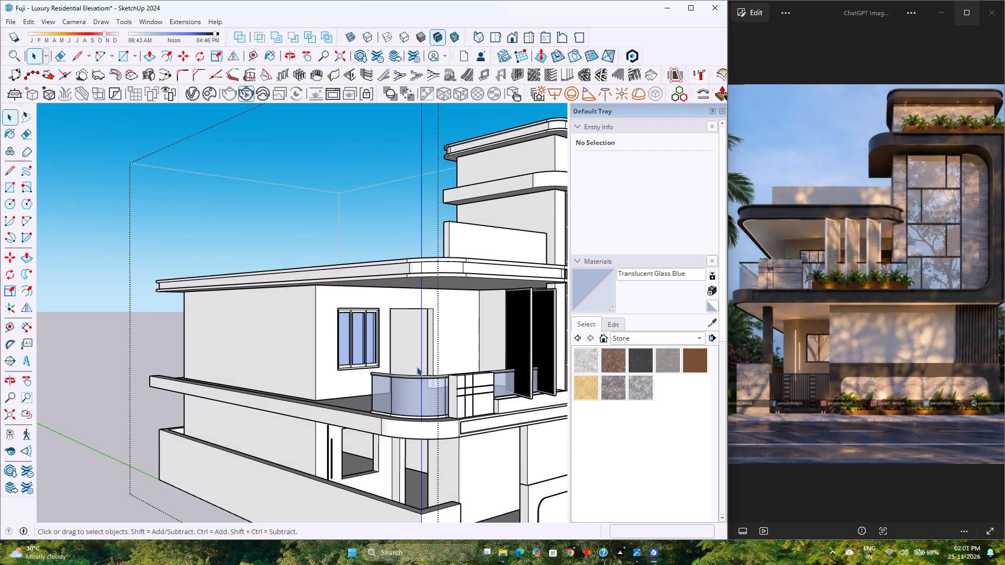
pyautogui.scroll(-2, 407, 365)
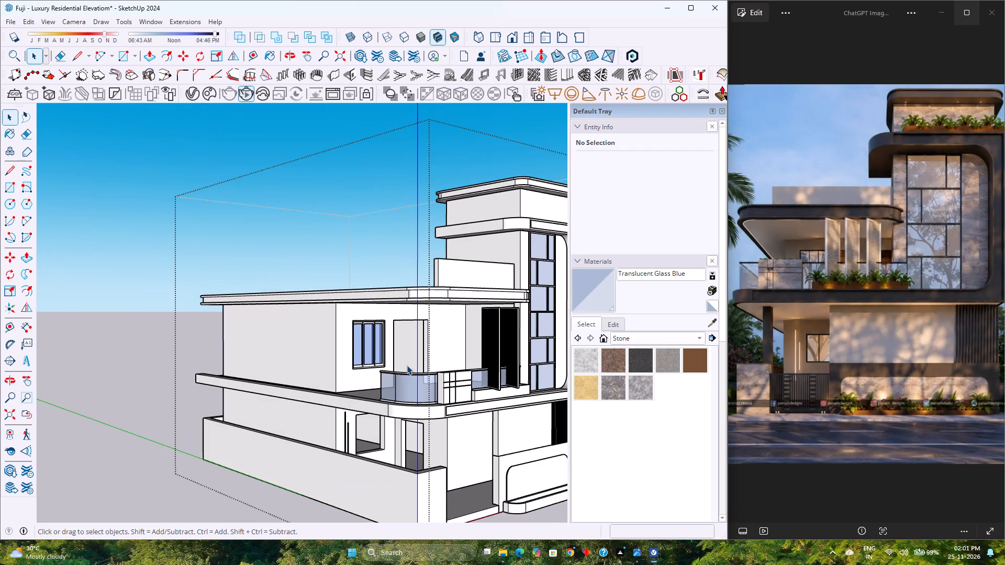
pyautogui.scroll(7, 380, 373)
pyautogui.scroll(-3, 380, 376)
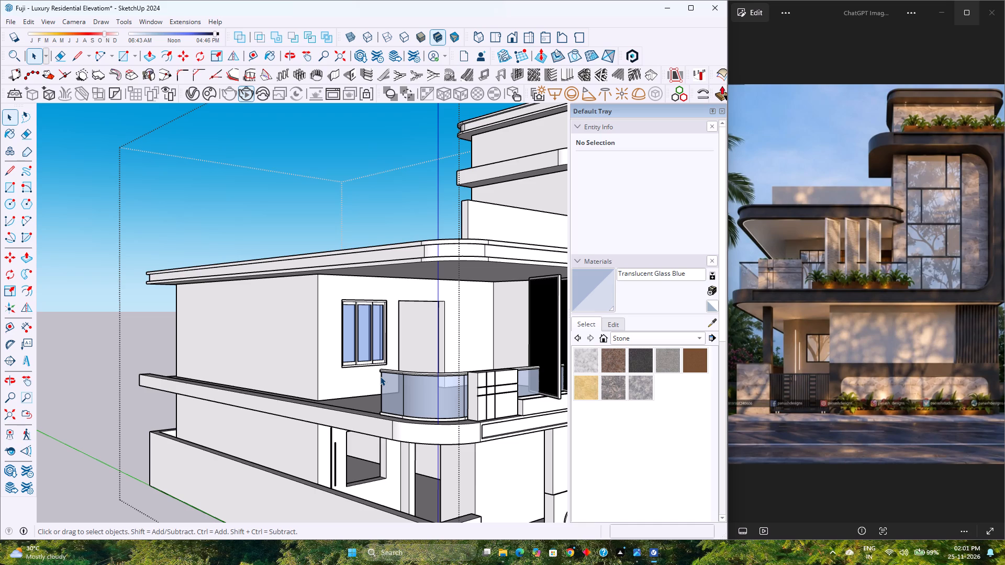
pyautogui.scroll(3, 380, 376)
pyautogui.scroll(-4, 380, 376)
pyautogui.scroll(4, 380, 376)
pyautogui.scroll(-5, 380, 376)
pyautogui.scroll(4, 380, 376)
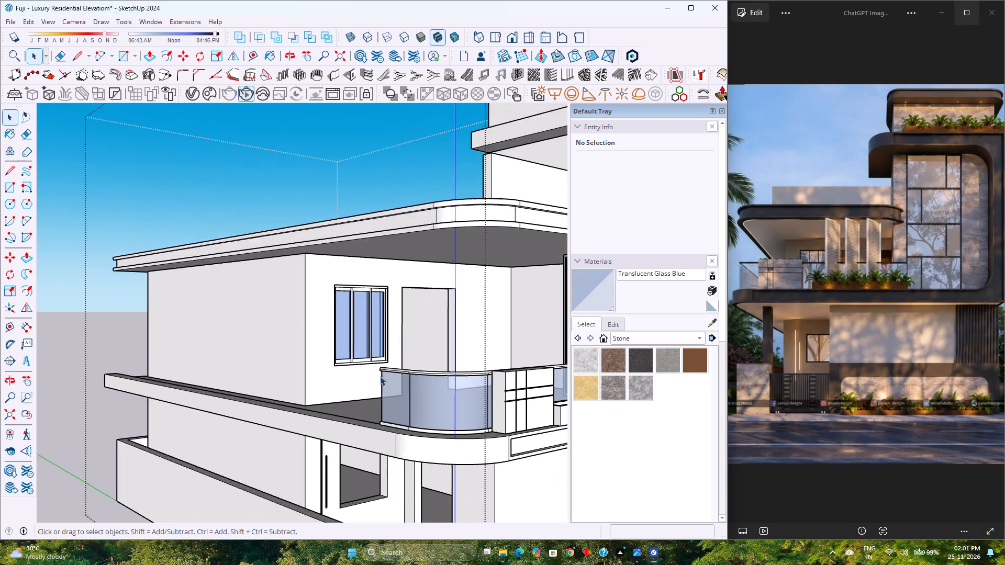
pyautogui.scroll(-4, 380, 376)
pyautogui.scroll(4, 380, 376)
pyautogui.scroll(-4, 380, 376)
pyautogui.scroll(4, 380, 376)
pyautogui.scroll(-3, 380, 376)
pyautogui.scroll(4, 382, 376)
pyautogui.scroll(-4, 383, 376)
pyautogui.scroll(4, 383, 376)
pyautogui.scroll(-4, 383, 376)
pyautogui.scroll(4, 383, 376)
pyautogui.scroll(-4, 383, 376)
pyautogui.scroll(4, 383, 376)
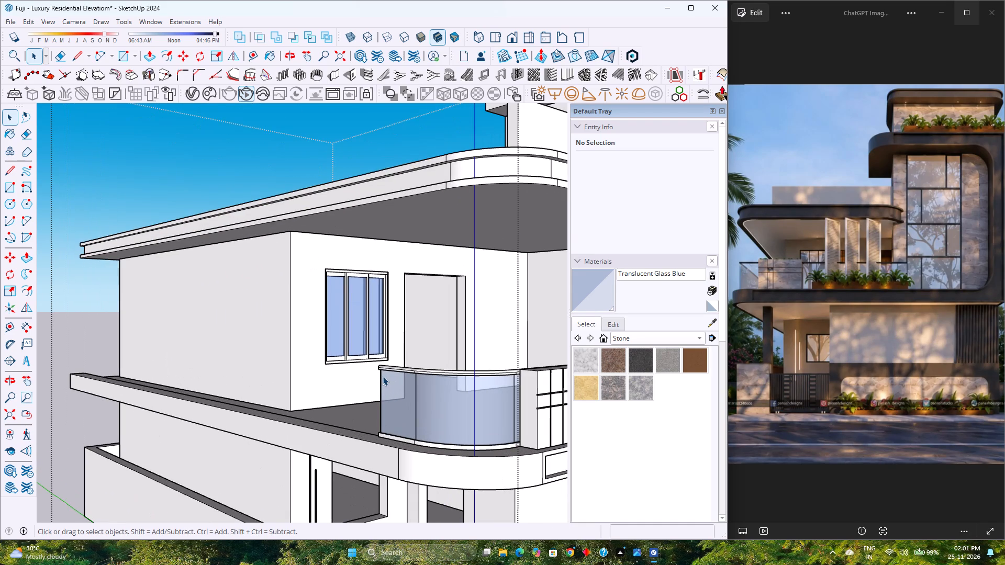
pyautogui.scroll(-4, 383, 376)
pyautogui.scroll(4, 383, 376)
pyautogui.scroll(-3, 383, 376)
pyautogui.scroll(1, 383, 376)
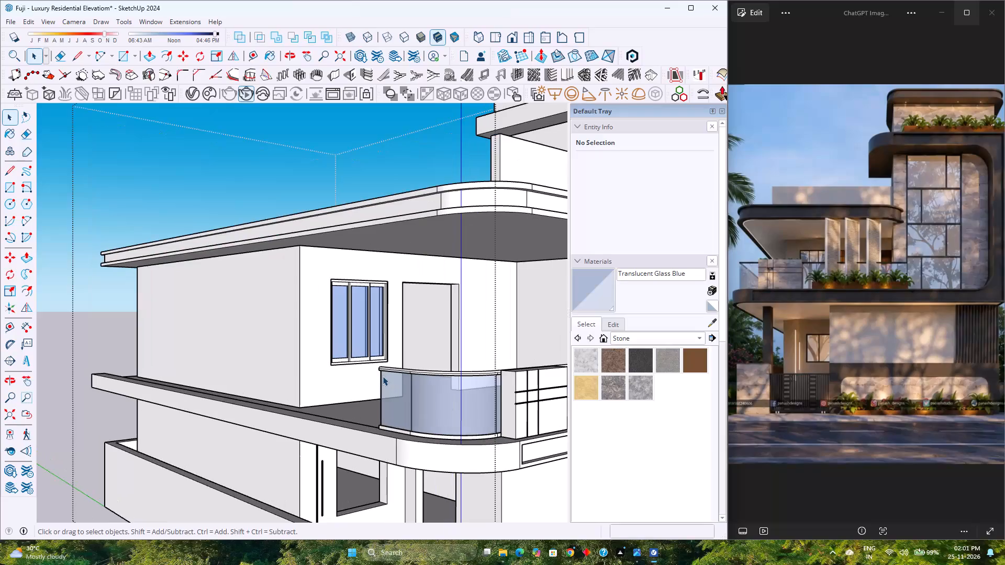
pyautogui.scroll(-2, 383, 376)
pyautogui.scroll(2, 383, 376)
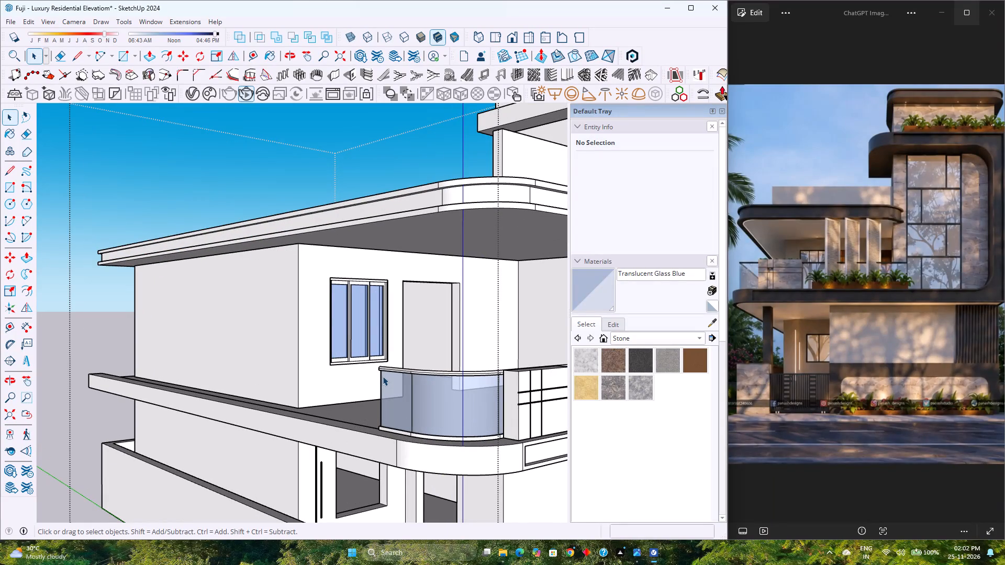
# Open the glass balcony railing's nested groups down to the bottom rail at its open end on the side of the house.
pyautogui.scroll(-3, 383, 376)
pyautogui.scroll(-4, 263, 364)
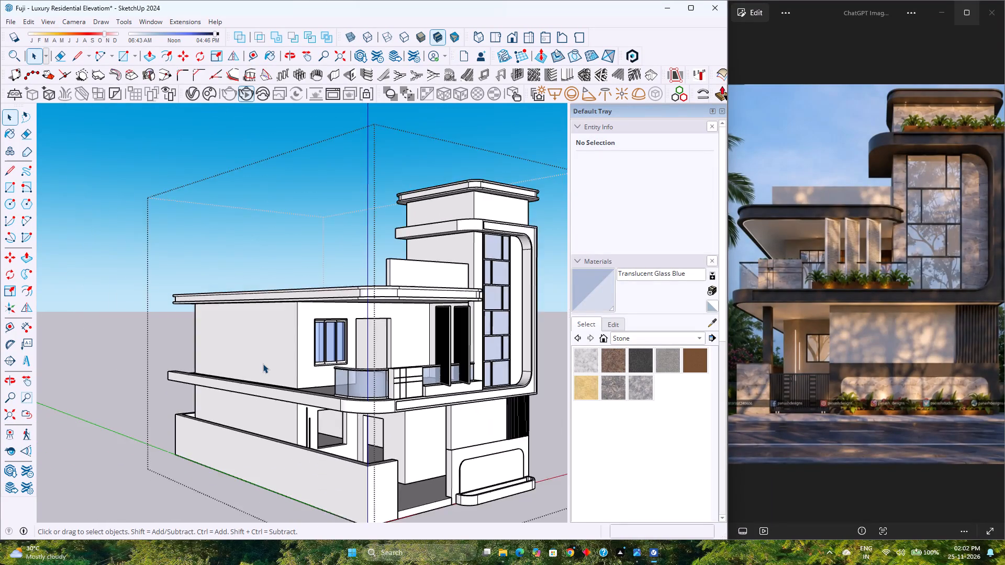
pyautogui.scroll(-3, 263, 364)
pyautogui.moveTo(258, 364); pyautogui.dragTo(588, 428, button='middle')
pyautogui.scroll(4, 421, 344)
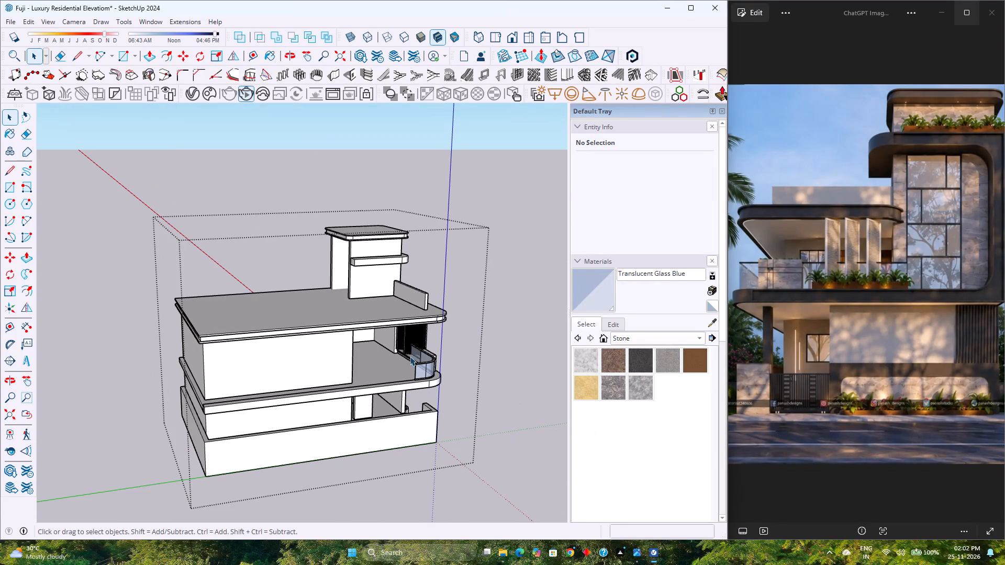
pyautogui.scroll(4, 401, 367)
pyautogui.scroll(3, 229, 410)
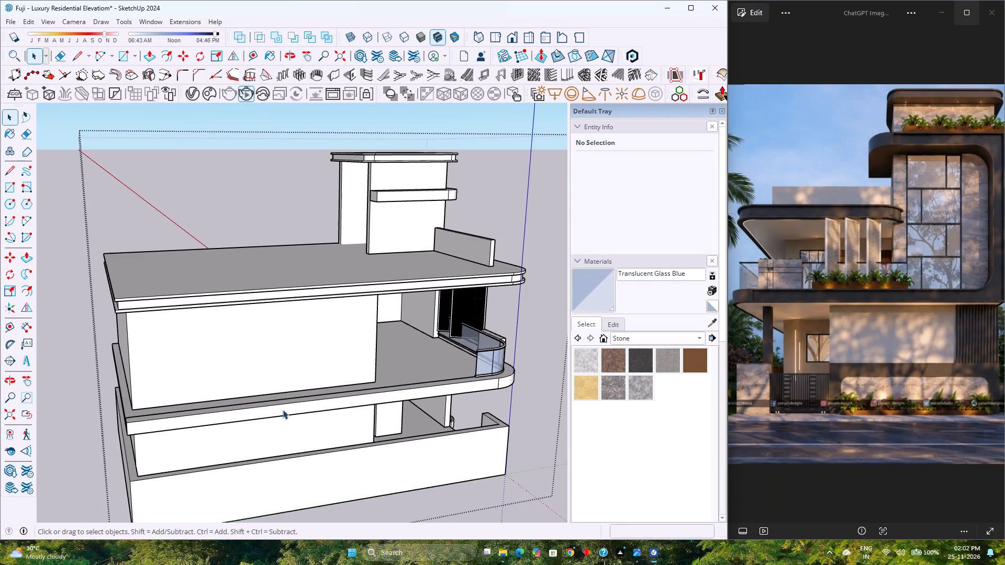
pyautogui.moveTo(283, 411); pyautogui.dragTo(496, 423, button='middle')
pyautogui.middleClick(496, 422)
pyautogui.scroll(12, 479, 325)
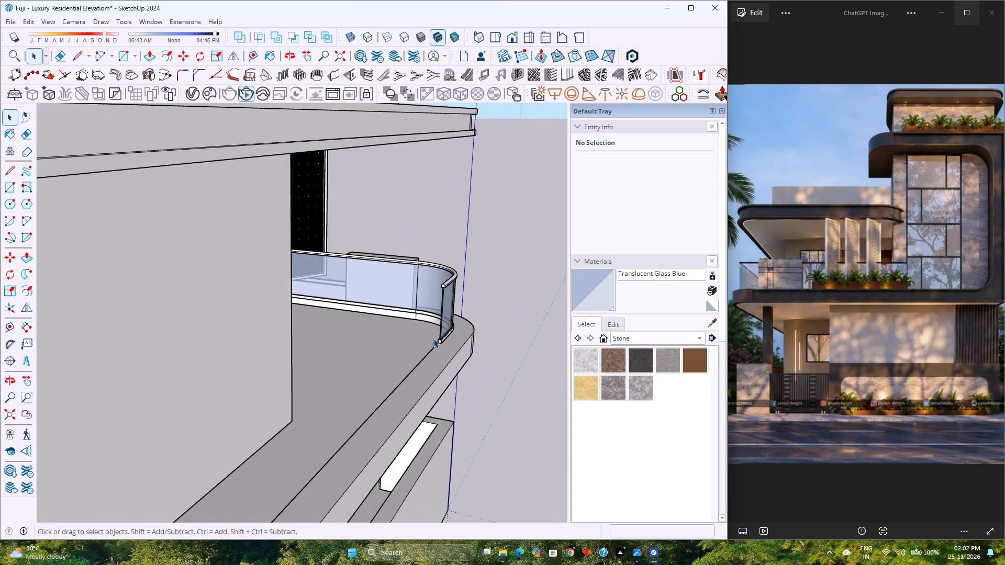
pyautogui.scroll(7, 433, 338)
pyautogui.doubleClick(450, 341)
pyautogui.scroll(3, 450, 341)
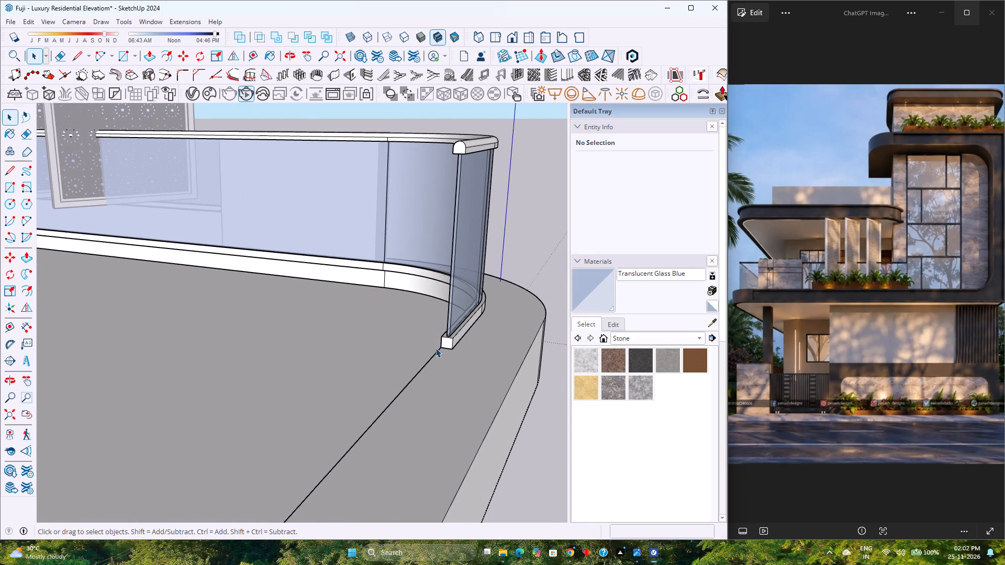
pyautogui.click(444, 343)
pyautogui.doubleClick(445, 343)
pyautogui.click(450, 343)
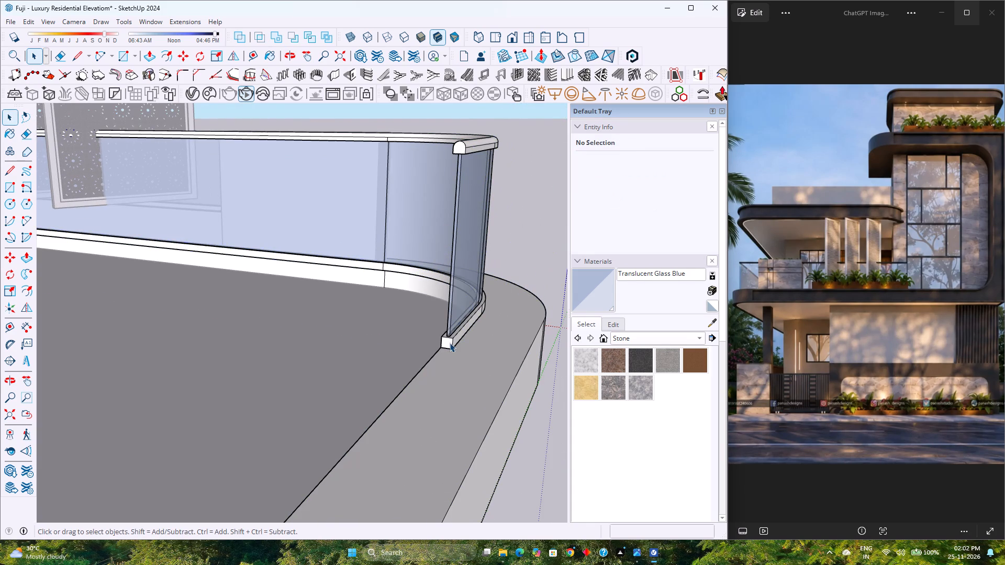
pyautogui.click(450, 343)
# Push/Pull the bottom rail's end face about 34' 6 1/2" along the side edge of the upper-floor slab.
pyautogui.click(450, 343)
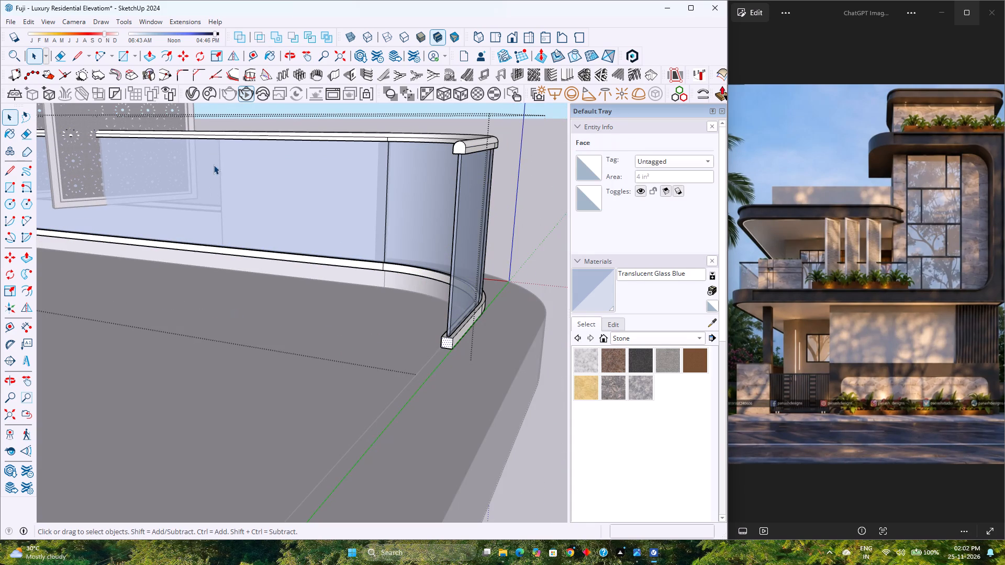
pyautogui.click(149, 61)
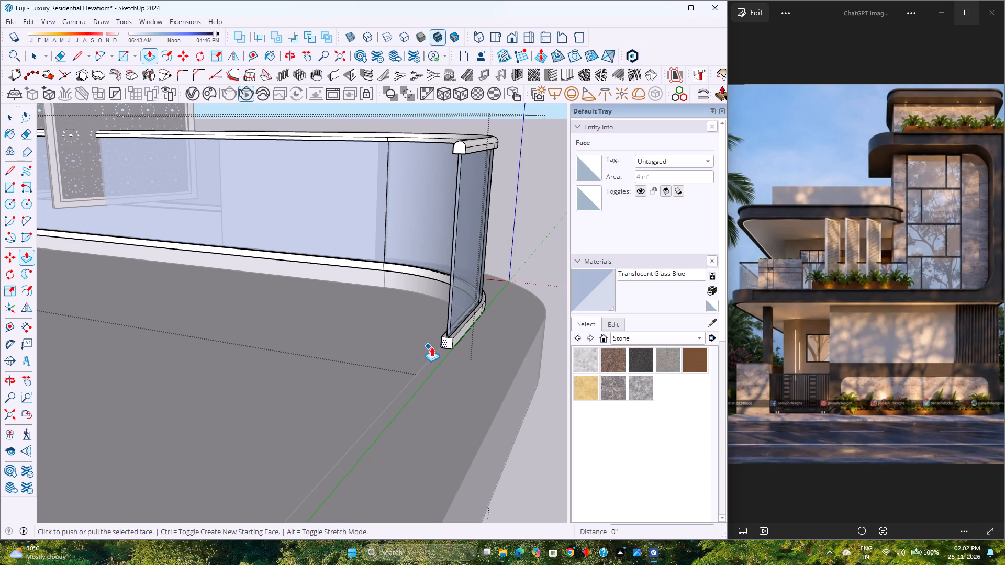
pyautogui.click(445, 347)
pyautogui.scroll(-11, 409, 372)
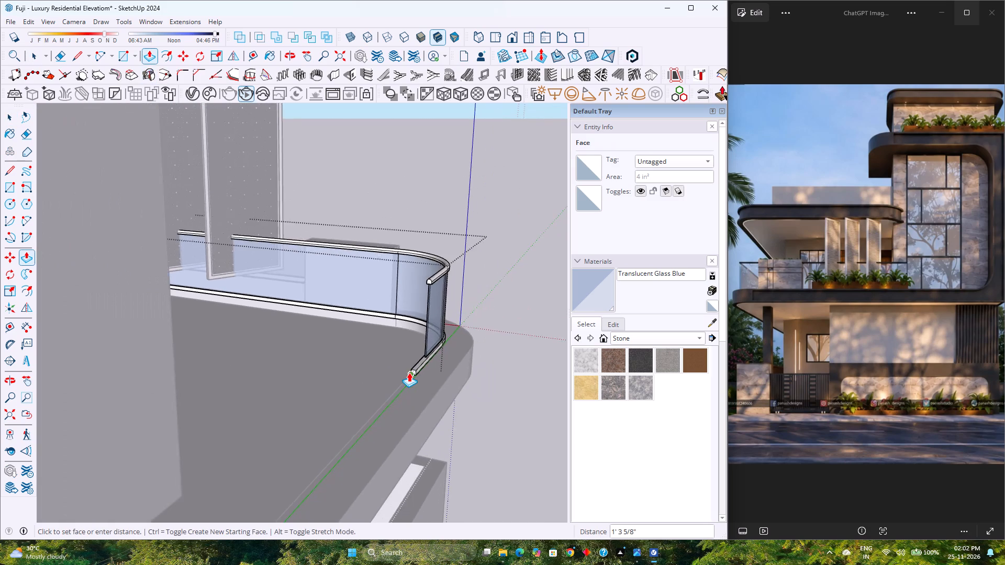
pyautogui.scroll(-14, 409, 372)
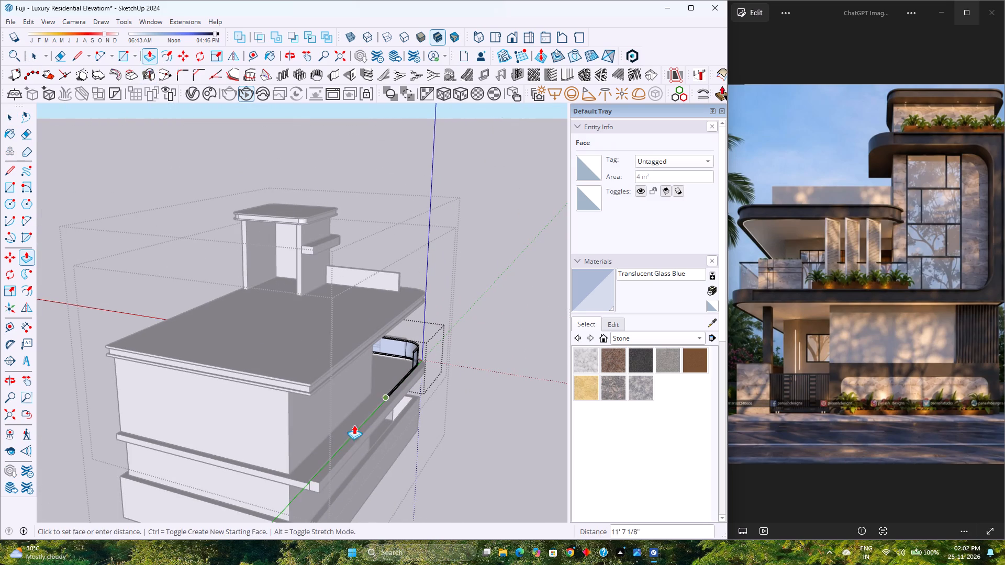
pyautogui.click(288, 428)
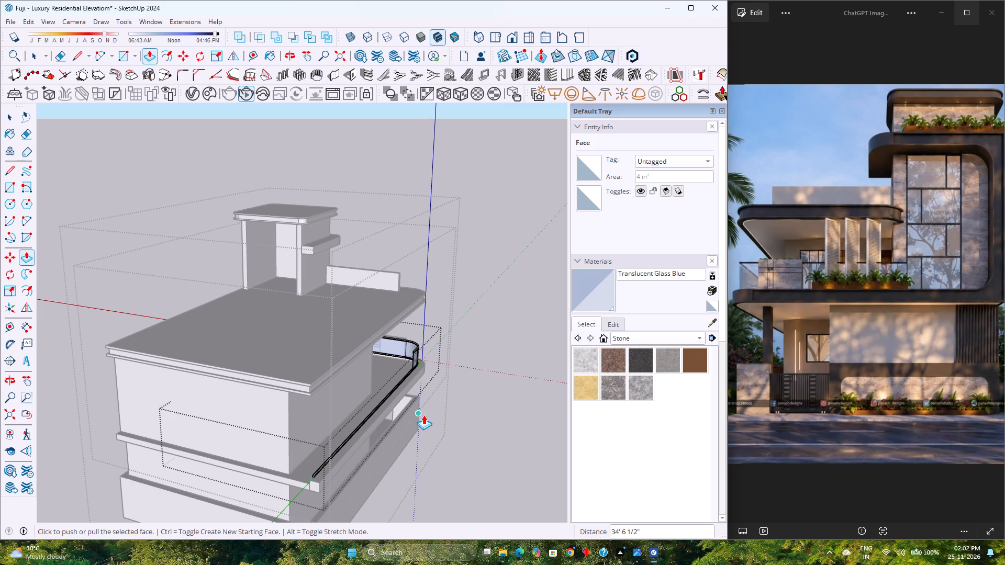
# Extend the railing's rounded top handrail from its end face by the same 34' 6 1/2" distance.
pyautogui.scroll(8, 392, 359)
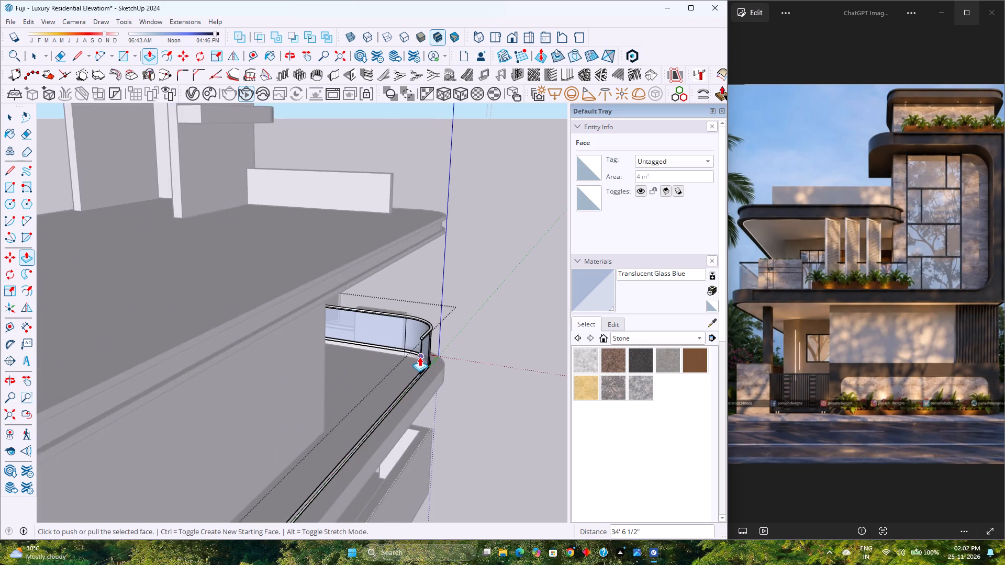
pyautogui.scroll(13, 419, 357)
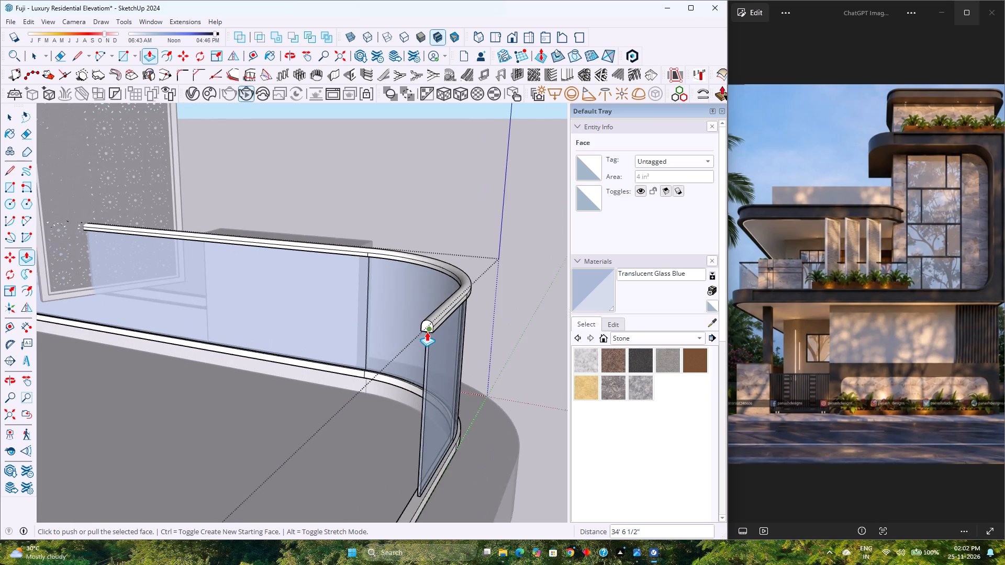
pyautogui.scroll(3, 427, 332)
pyautogui.press('Escape')
pyautogui.doubleClick(428, 327)
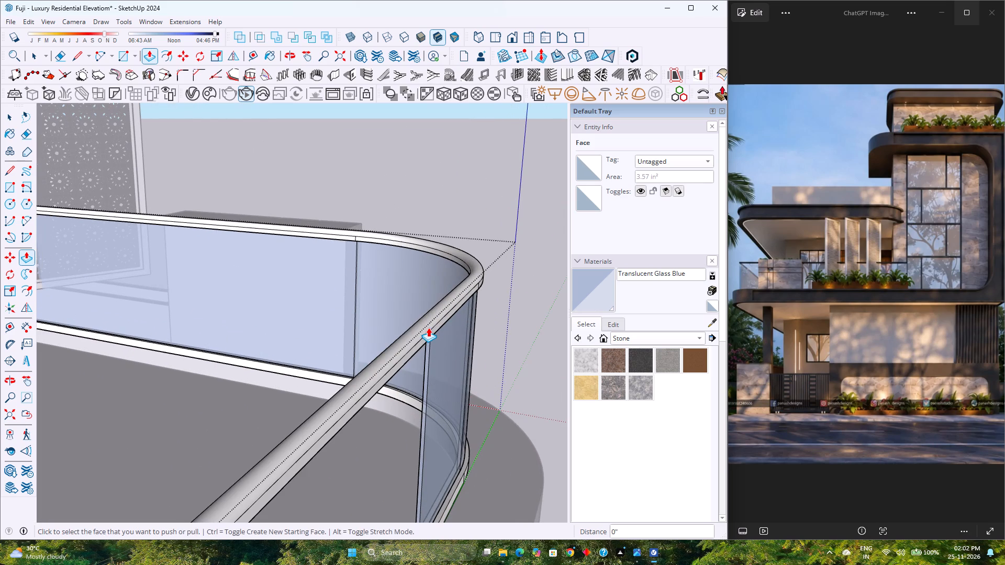
# Examine the extended top and bottom rails along the side of the house, including their far ends.
pyautogui.scroll(-1, 428, 330)
pyautogui.moveTo(427, 359); pyautogui.dragTo(398, 300, button='middle')
pyautogui.scroll(4, 423, 379)
pyautogui.moveTo(423, 379); pyautogui.dragTo(394, 344, button='middle')
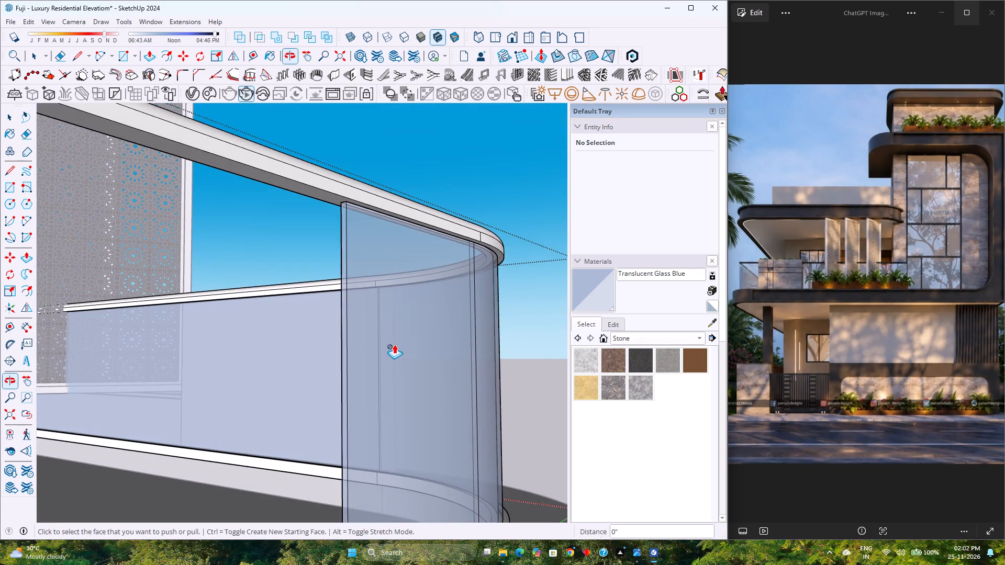
pyautogui.scroll(-20, 396, 343)
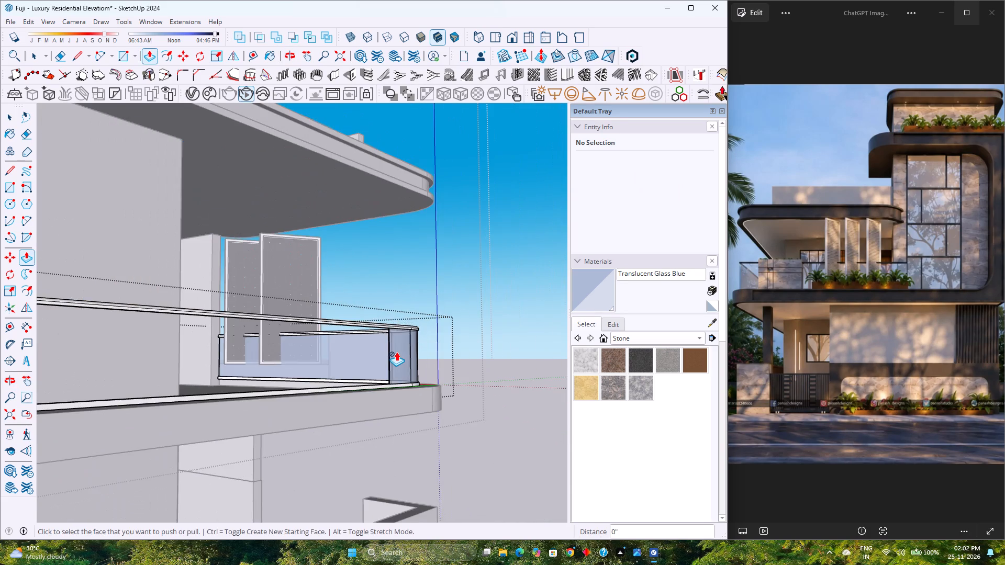
pyautogui.scroll(-7, 396, 352)
pyautogui.scroll(1, 396, 352)
pyautogui.scroll(-6, 396, 352)
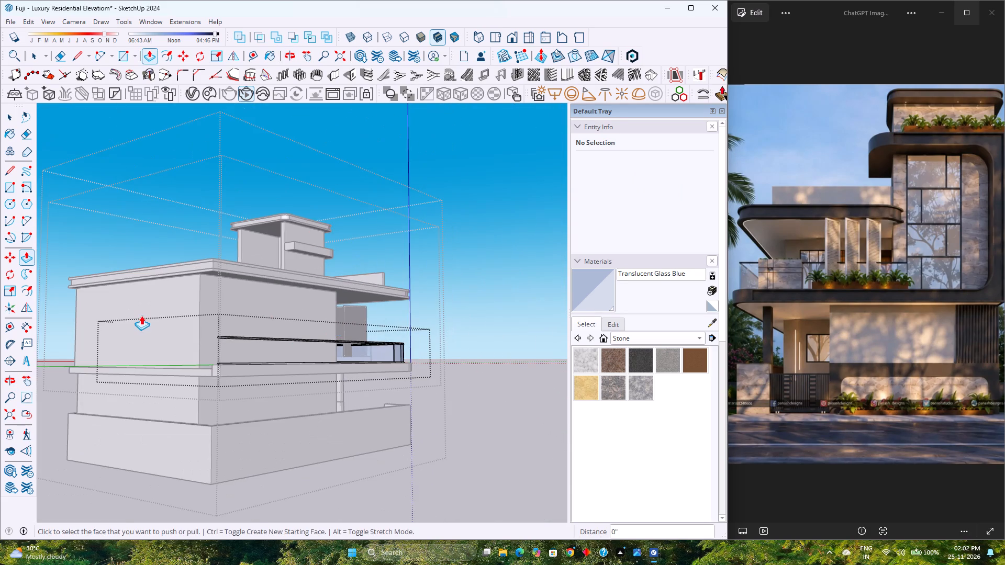
pyautogui.scroll(3, 141, 315)
pyautogui.scroll(9, 228, 350)
pyautogui.scroll(4, 287, 421)
pyautogui.moveTo(285, 421); pyautogui.dragTo(283, 421, button='middle')
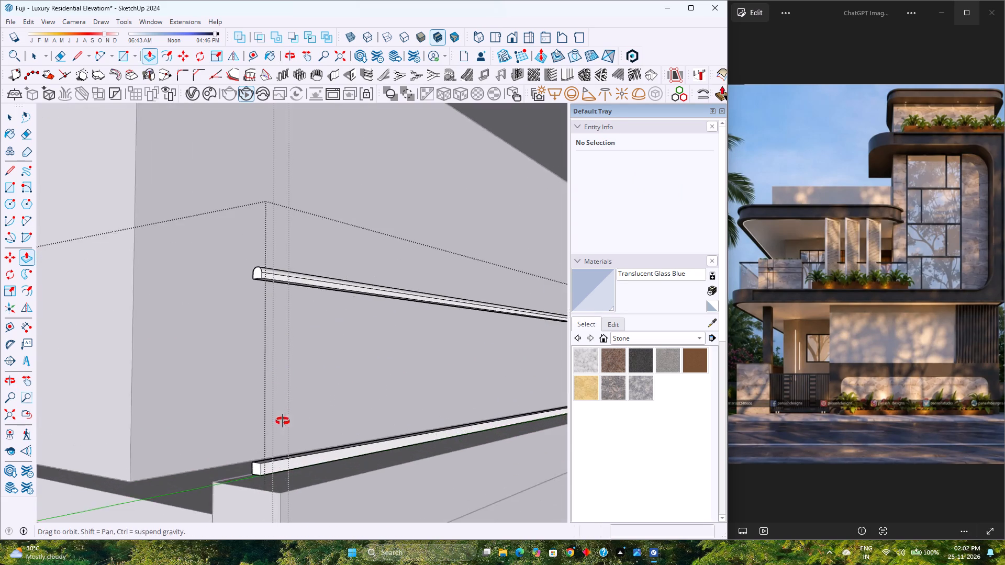
pyautogui.moveTo(283, 421); pyautogui.dragTo(240, 403, button='middle')
pyautogui.scroll(-3, 240, 403)
pyautogui.moveTo(240, 402); pyautogui.dragTo(106, 426, button='middle')
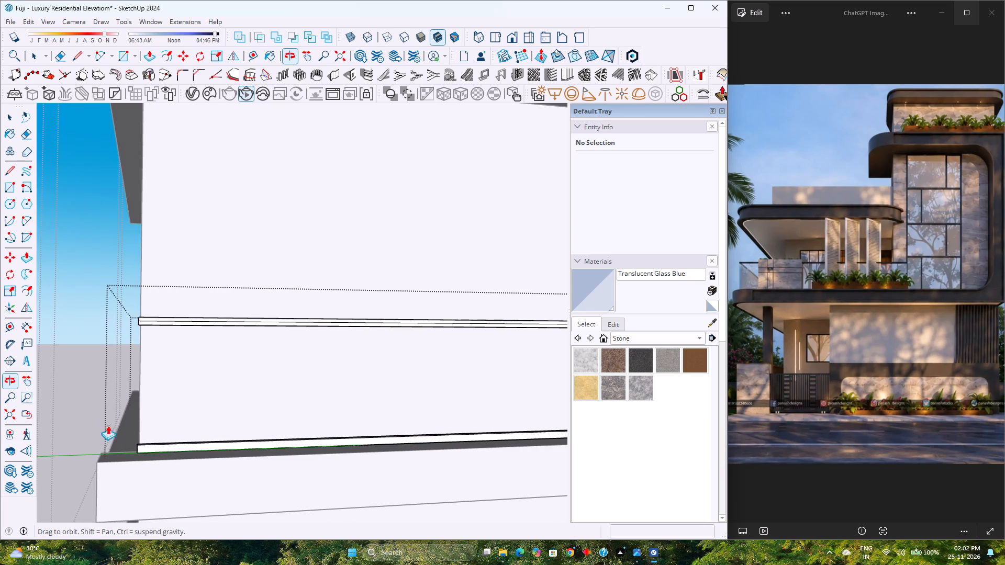
pyautogui.scroll(-14, 191, 408)
pyautogui.scroll(1, 500, 413)
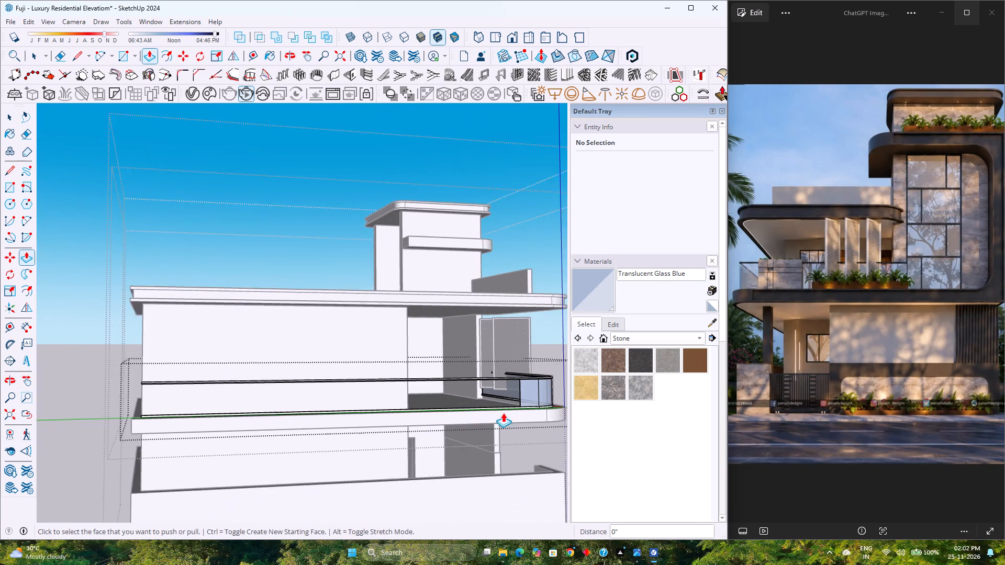
# Hide the railing's glass panel group to expose the groove in the bottom rail.
pyautogui.scroll(9, 503, 413)
pyautogui.moveTo(532, 401); pyautogui.dragTo(515, 468, button='middle')
pyautogui.middleClick(515, 468)
pyautogui.scroll(13, 513, 454)
pyautogui.scroll(6, 500, 390)
pyautogui.keyDown('shift'); pyautogui.moveTo(510, 372); pyautogui.dragTo(358, 438, button='middle'); pyautogui.keyUp('shift')
pyautogui.moveTo(353, 423); pyautogui.dragTo(383, 511, button='middle')
pyautogui.middleClick(383, 511)
pyautogui.press('space')
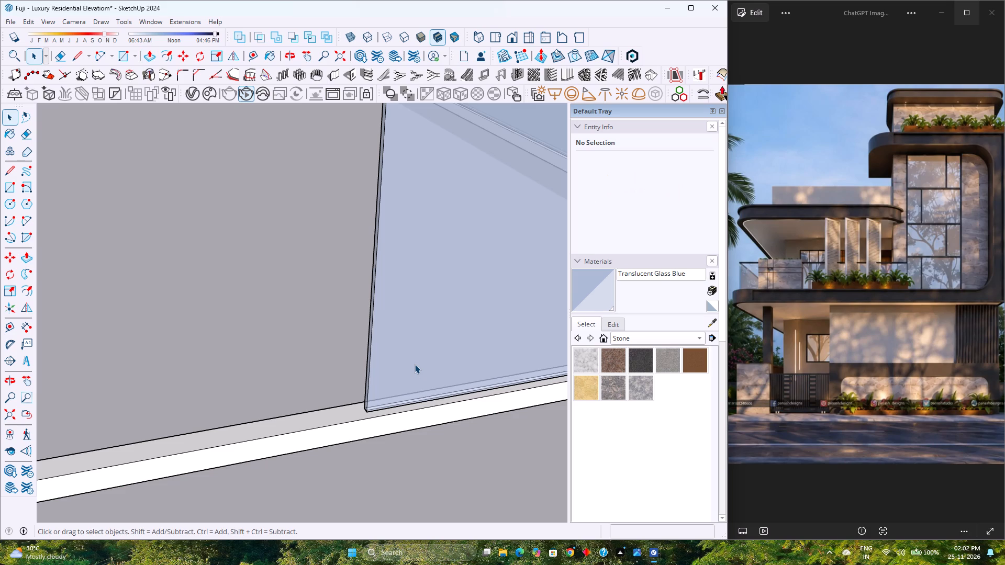
pyautogui.click(415, 364)
pyautogui.rightClick(415, 364)
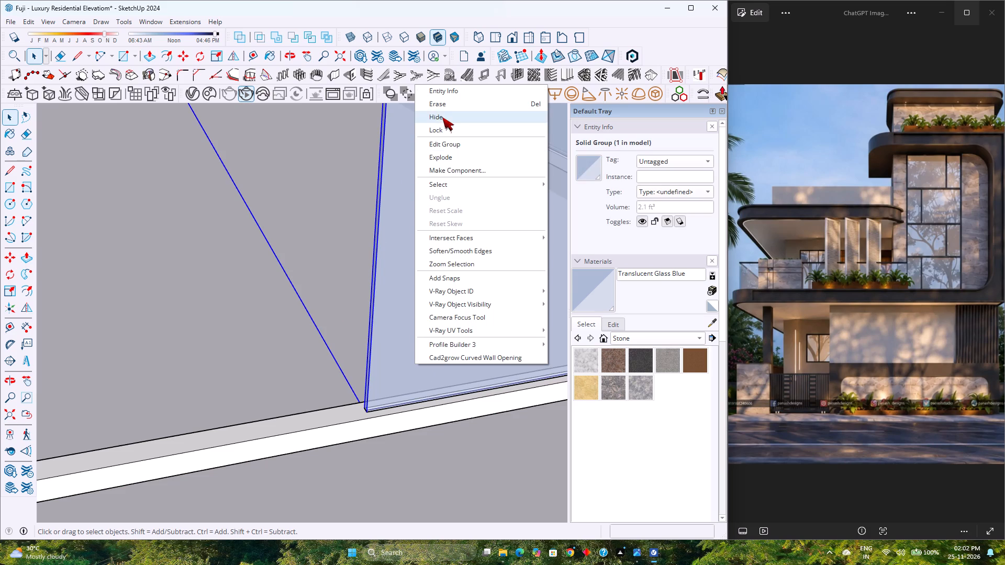
pyautogui.click(442, 117)
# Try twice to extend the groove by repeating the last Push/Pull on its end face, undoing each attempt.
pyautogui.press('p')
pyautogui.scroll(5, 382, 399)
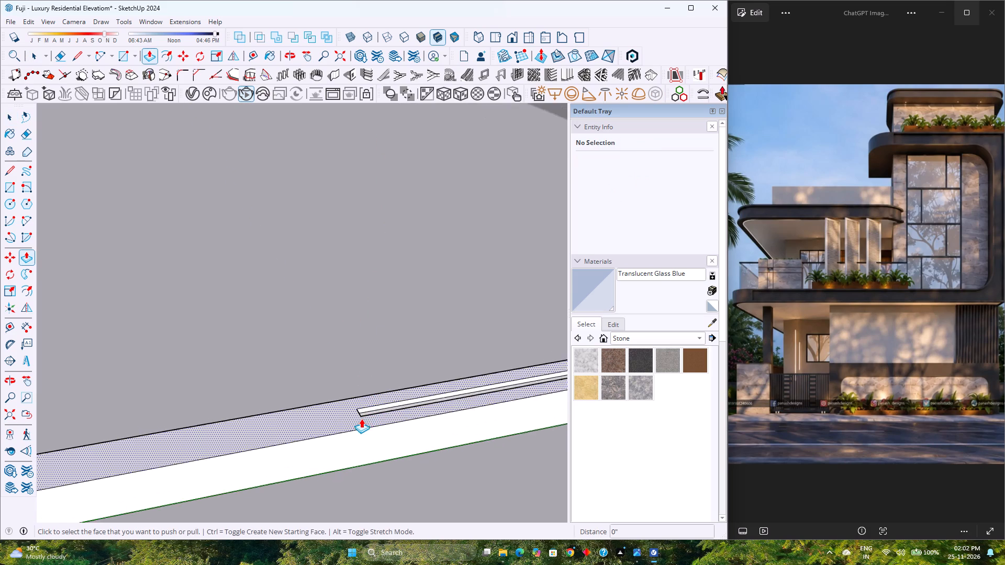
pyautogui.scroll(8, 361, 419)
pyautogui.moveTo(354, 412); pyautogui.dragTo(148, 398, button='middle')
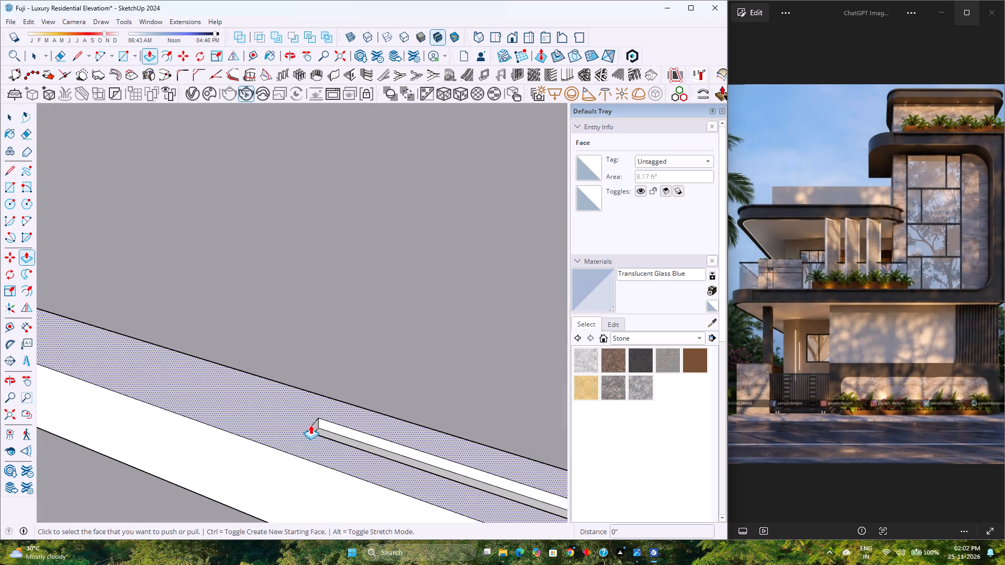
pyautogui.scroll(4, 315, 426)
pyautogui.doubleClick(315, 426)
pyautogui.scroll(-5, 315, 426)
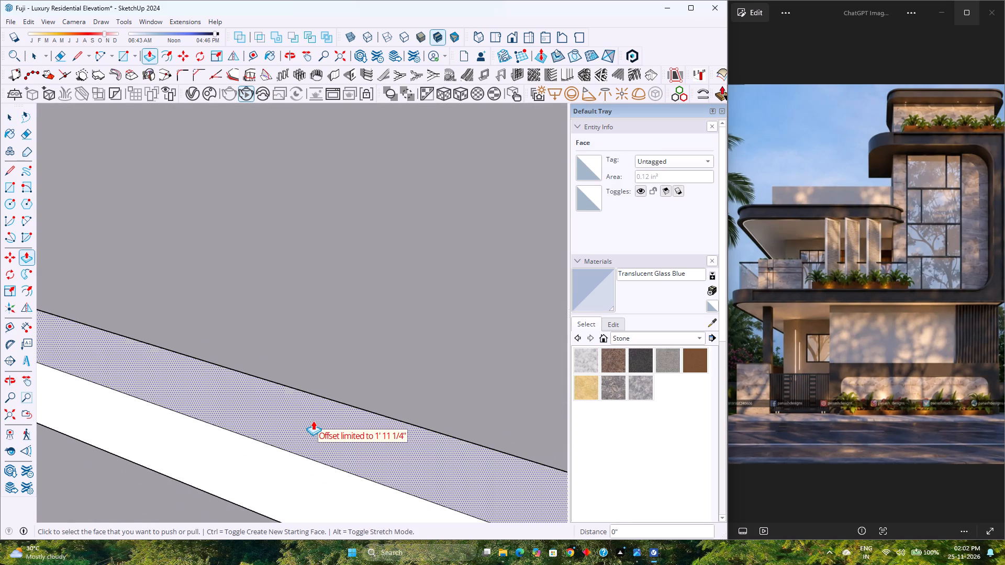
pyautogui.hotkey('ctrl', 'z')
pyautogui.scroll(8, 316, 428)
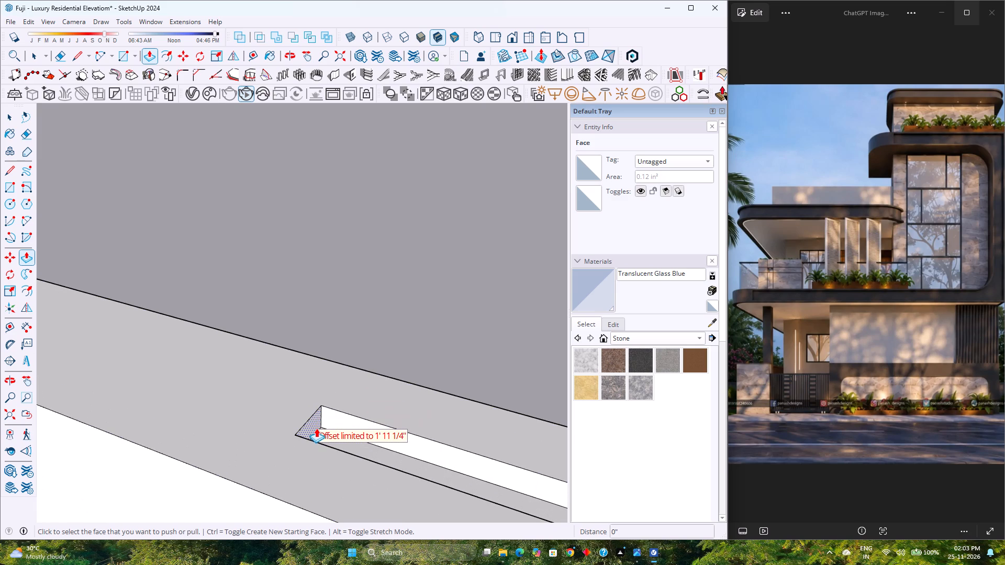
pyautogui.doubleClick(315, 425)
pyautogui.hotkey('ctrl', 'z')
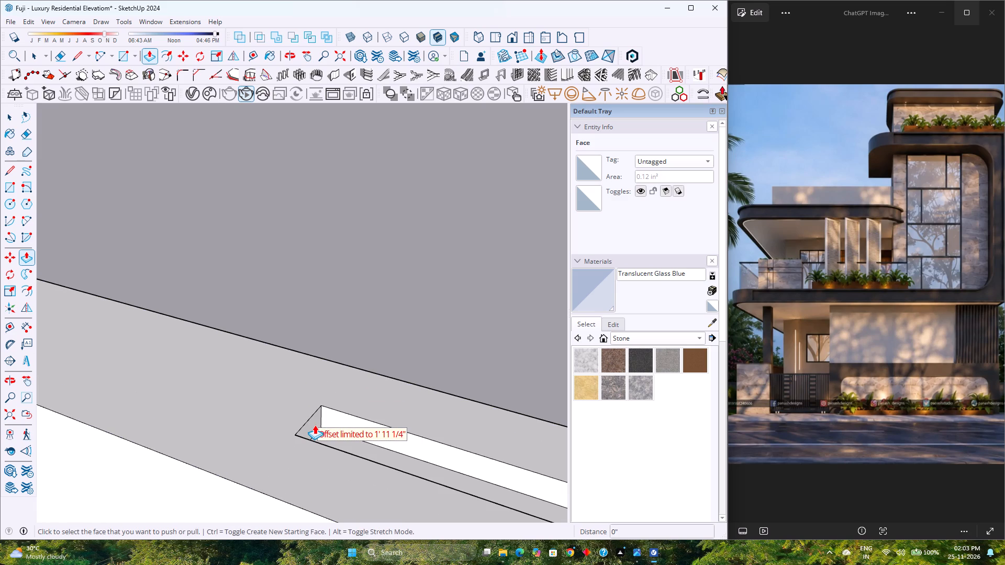
# Push/Pull the groove's end face 34' 7" along the bottom rail toward the rail's far end.
pyautogui.click(313, 424)
pyautogui.scroll(-12, 254, 390)
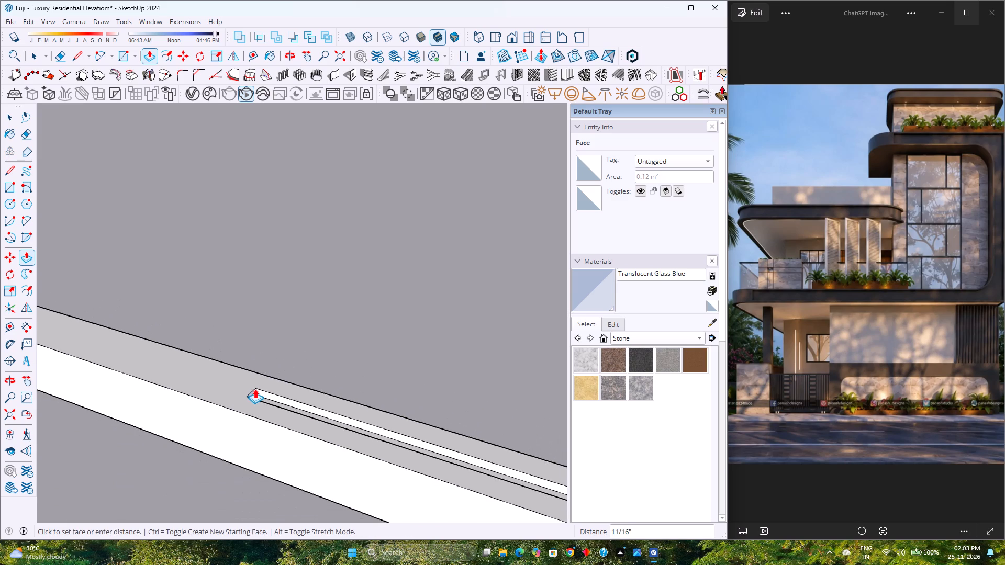
pyautogui.scroll(-20, 255, 388)
pyautogui.scroll(-4, 255, 388)
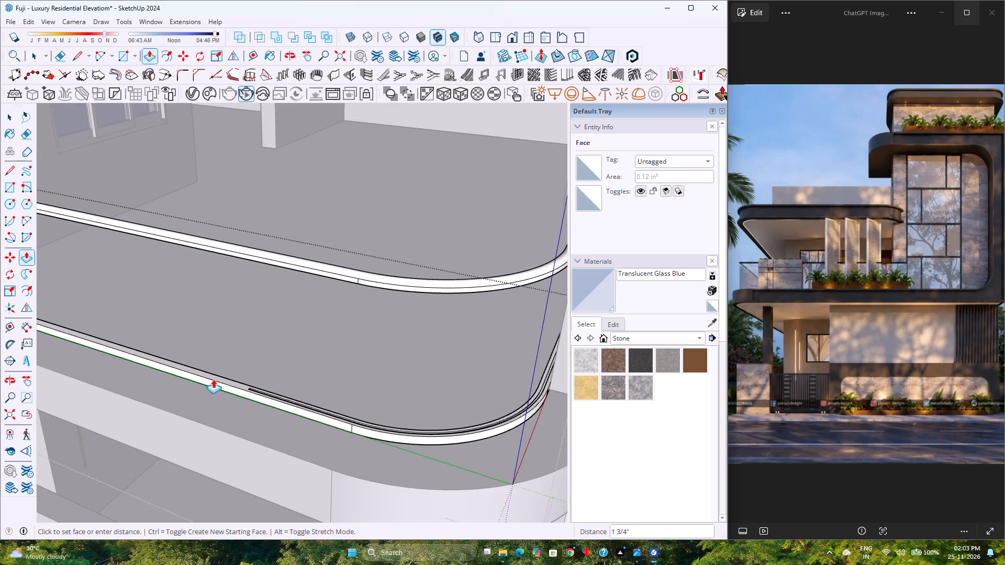
pyautogui.keyDown('shift'); pyautogui.moveTo(213, 379); pyautogui.dragTo(561, 406, button='middle'); pyautogui.keyUp('shift')
pyautogui.scroll(-15, 386, 356)
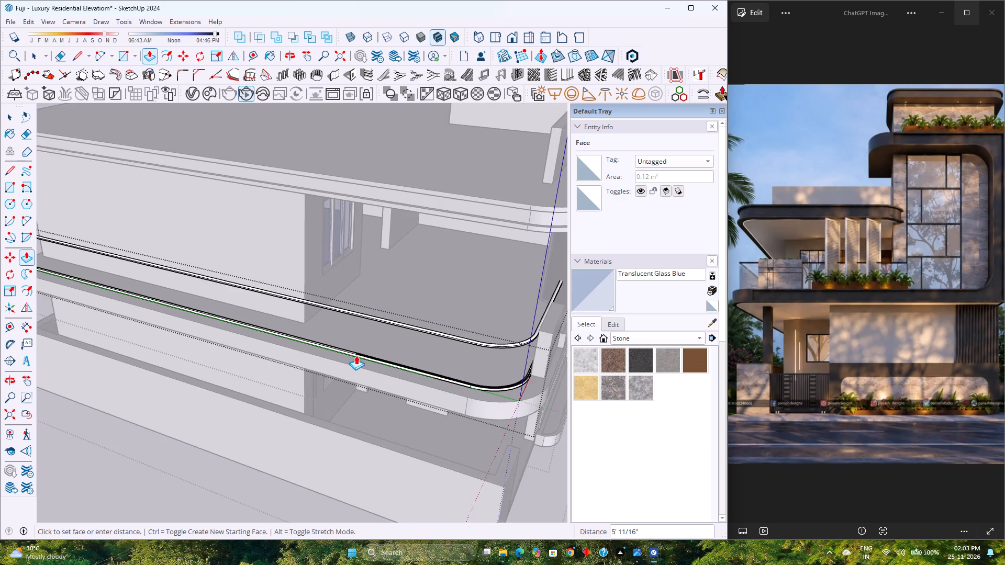
pyautogui.scroll(-9, 356, 355)
pyautogui.scroll(6, 195, 310)
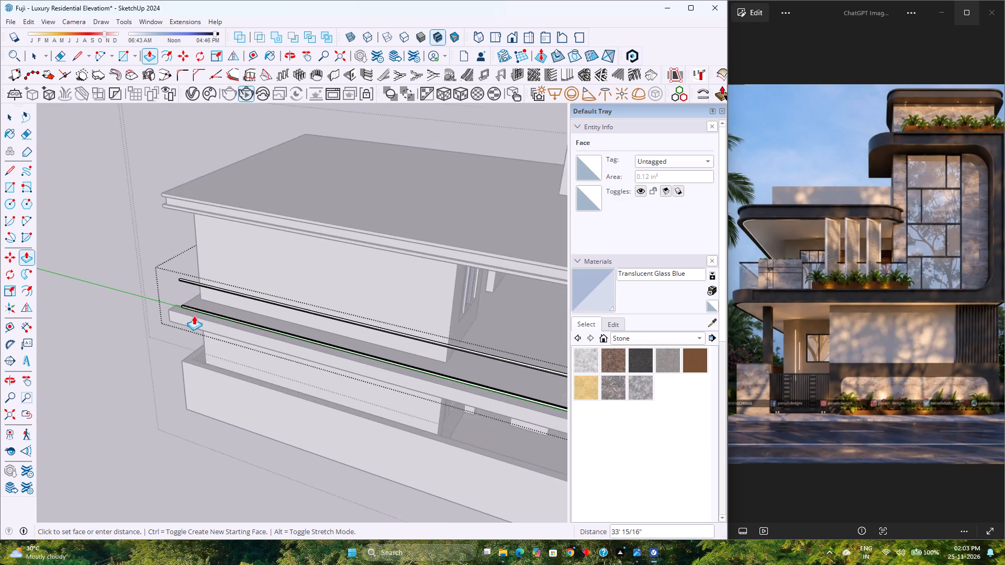
pyautogui.scroll(17, 194, 315)
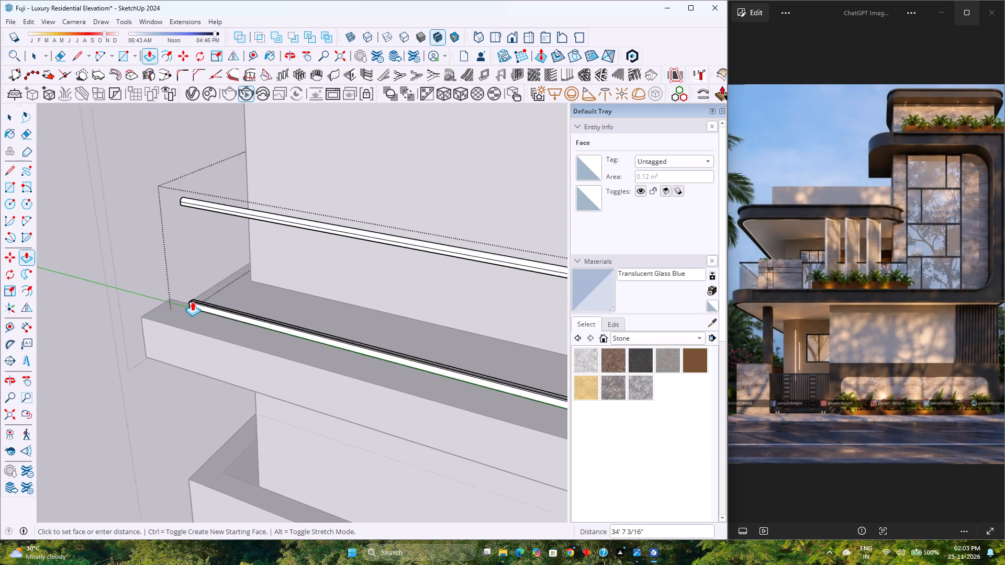
pyautogui.scroll(16, 192, 301)
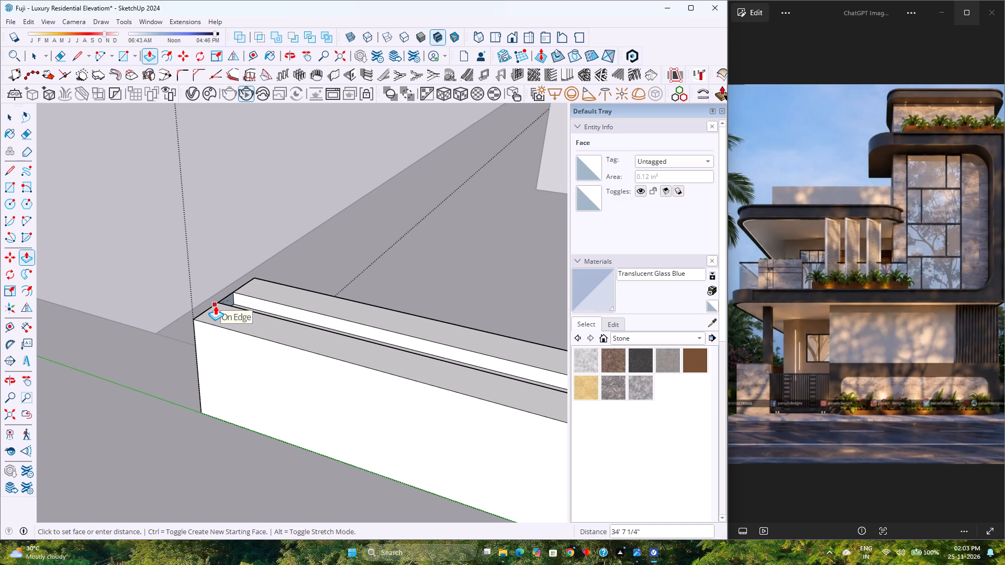
pyautogui.write('34')
pyautogui.write('\'7"')
pyautogui.press('Return')
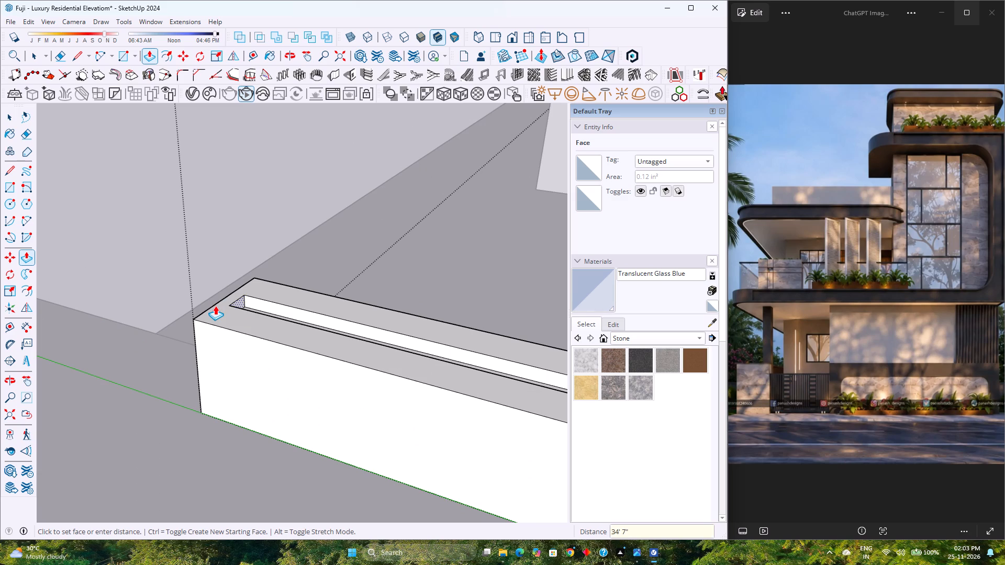
pyautogui.moveTo(217, 308); pyautogui.dragTo(286, 429, button='middle')
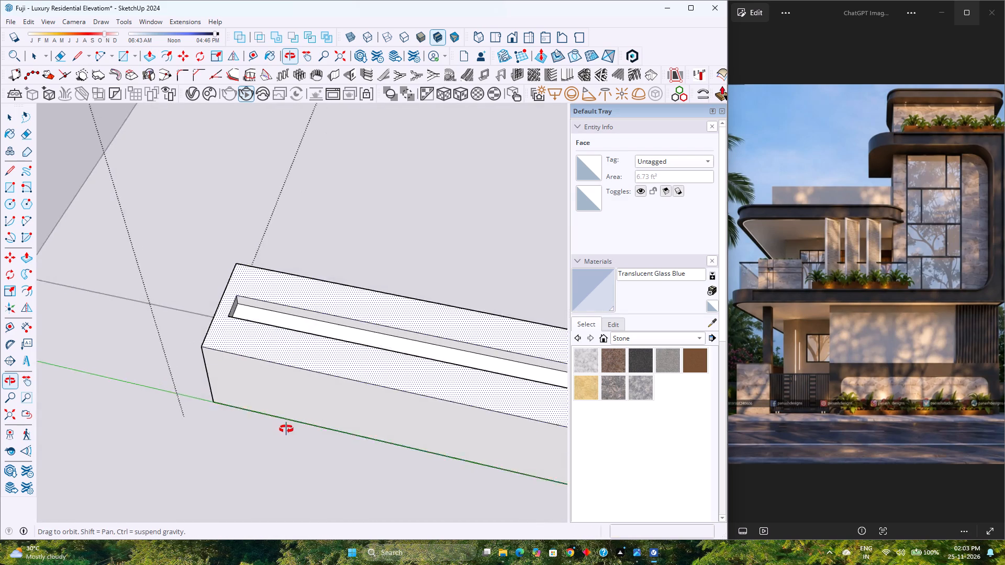
# Push/Pull the end face of the bottom rail's groove 1/2" inward, away from the rail's far end.
pyautogui.moveTo(286, 429); pyautogui.dragTo(288, 429, button='middle')
pyautogui.middleClick(288, 429)
pyautogui.middleClick(288, 429)
pyautogui.scroll(2, 248, 204)
pyautogui.scroll(8, 238, 160)
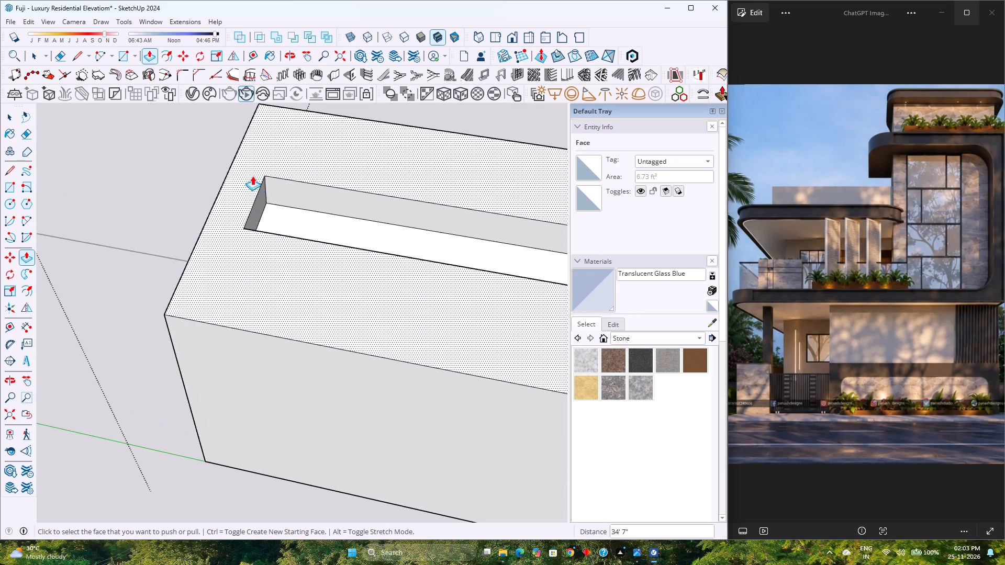
pyautogui.click(261, 207)
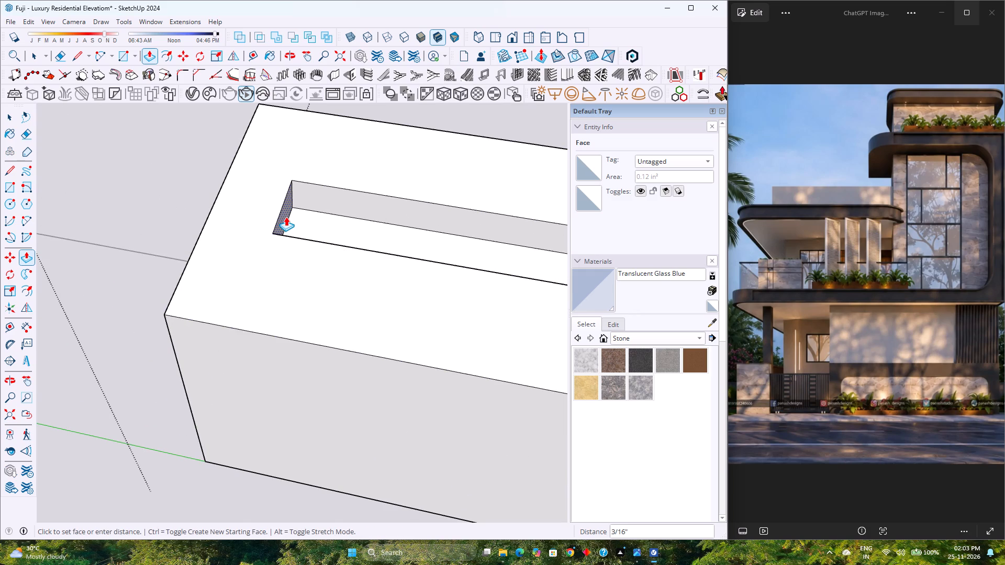
pyautogui.write('0.5')
pyautogui.press('Return')
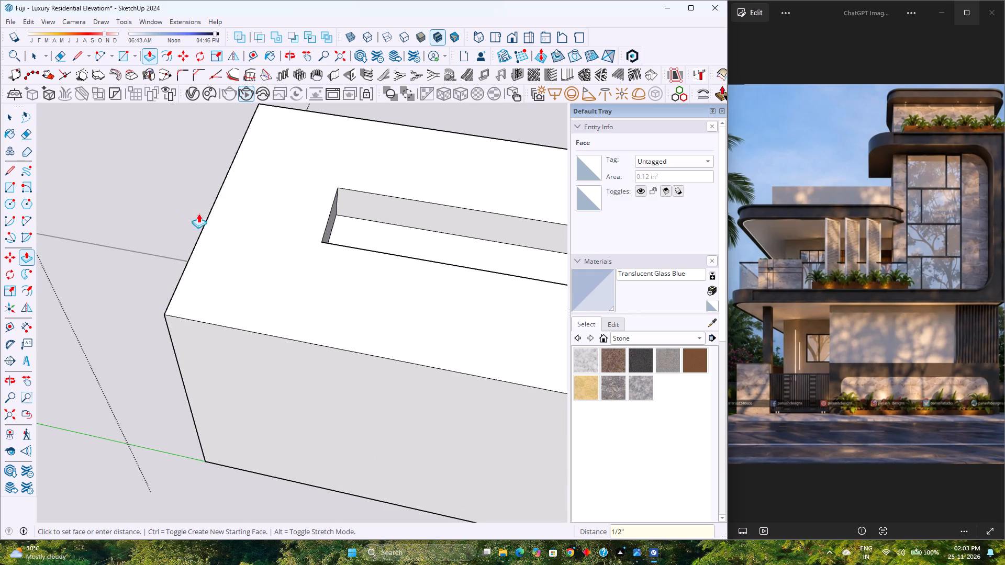
# Push/Pull the end face of the groove in the top rail's underside along the side rail.
pyautogui.scroll(1, 248, 243)
pyautogui.scroll(-20, 223, 275)
pyautogui.scroll(-8, 223, 275)
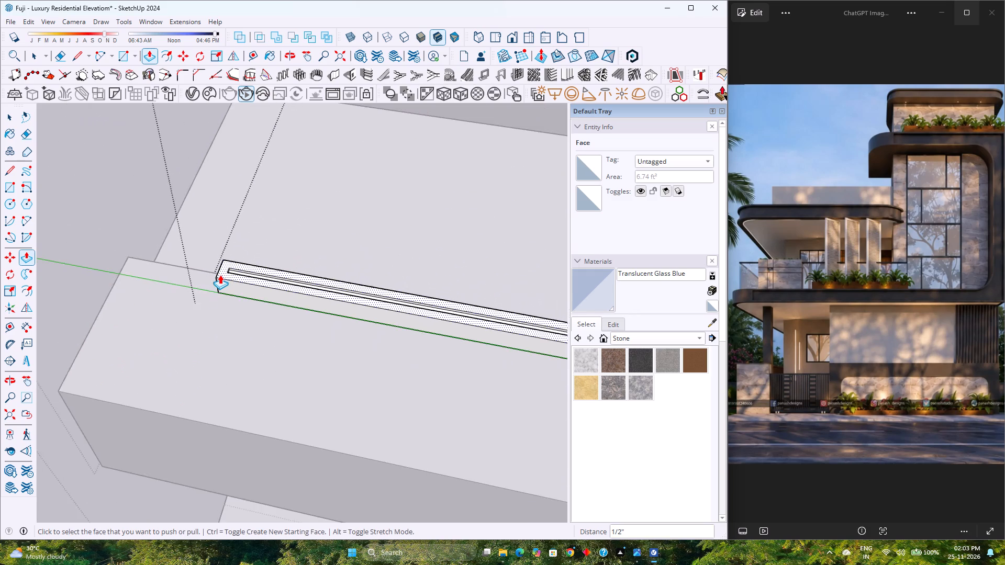
pyautogui.scroll(-15, 220, 275)
pyautogui.scroll(3, 233, 229)
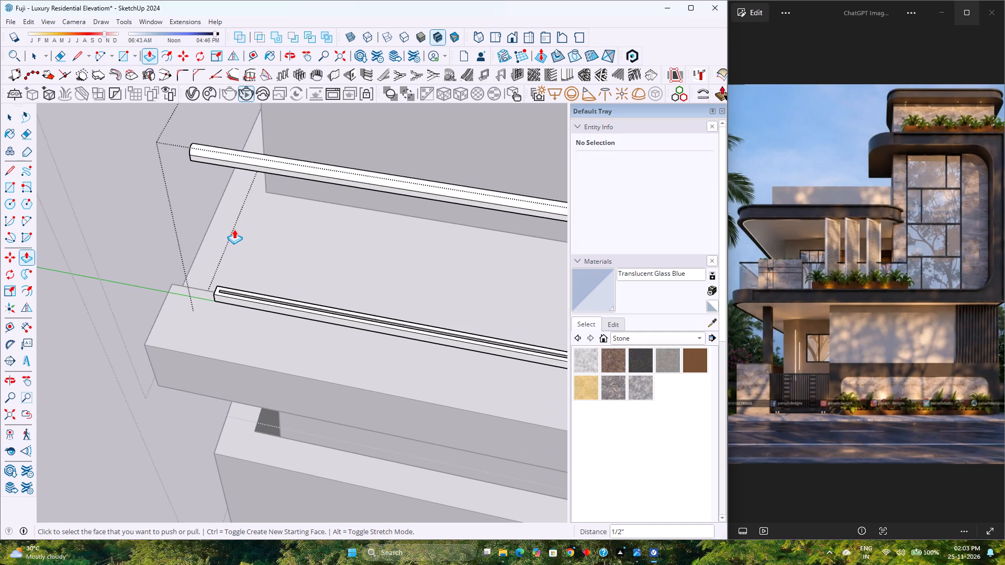
pyautogui.scroll(-20, 229, 233)
pyautogui.scroll(-6, 229, 233)
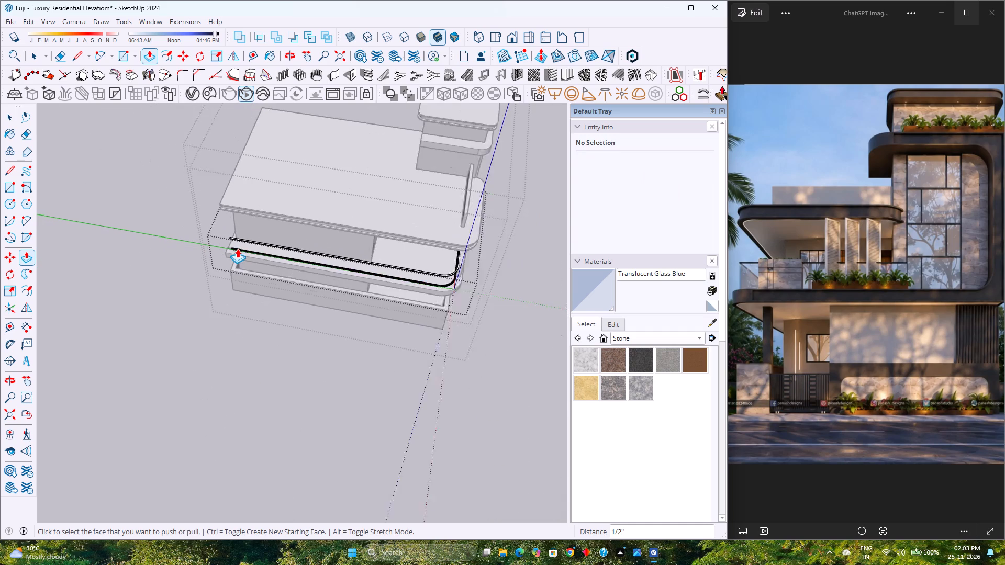
pyautogui.scroll(9, 415, 256)
pyautogui.moveTo(406, 278); pyautogui.dragTo(341, 185, button='middle')
pyautogui.middleClick(341, 185)
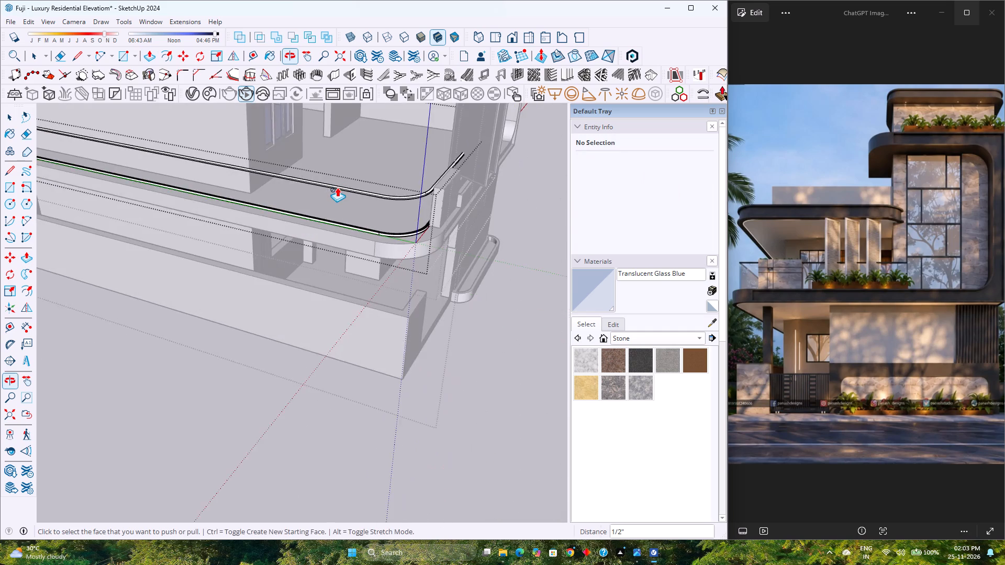
pyautogui.scroll(8, 337, 188)
pyautogui.keyDown('shift'); pyautogui.moveTo(334, 191); pyautogui.dragTo(352, 333, button='middle'); pyautogui.keyUp('shift')
pyautogui.moveTo(323, 335); pyautogui.dragTo(343, 235, button='middle')
pyautogui.scroll(2, 321, 273)
pyautogui.moveTo(321, 273); pyautogui.dragTo(300, 280, button='middle')
pyautogui.scroll(-5, 299, 278)
pyautogui.keyDown('shift'); pyautogui.moveTo(288, 279); pyautogui.dragTo(313, 342, button='middle'); pyautogui.keyUp('shift')
pyautogui.moveTo(224, 353); pyautogui.dragTo(222, 301, button='middle')
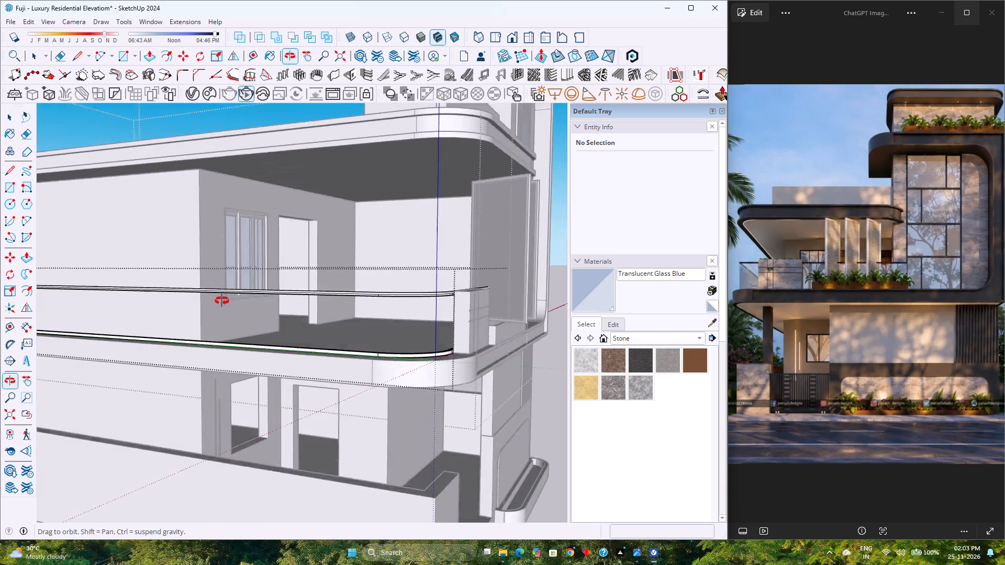
pyautogui.moveTo(222, 301); pyautogui.dragTo(230, 266, button='middle')
pyautogui.scroll(2, 257, 185)
pyautogui.scroll(3, 224, 216)
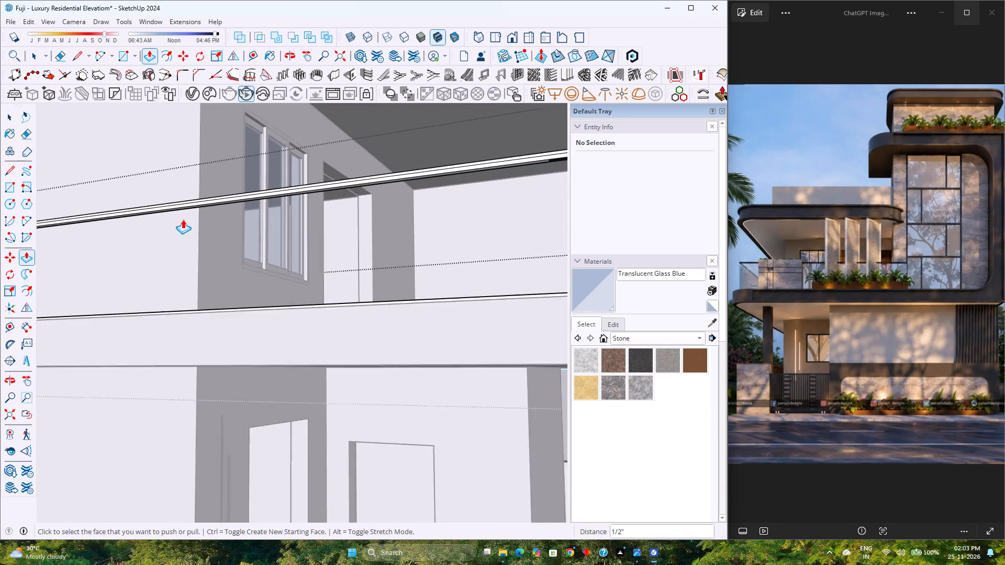
pyautogui.scroll(2, 183, 219)
pyautogui.moveTo(184, 220); pyautogui.dragTo(74, 211, button='middle')
pyautogui.middleClick(73, 211)
pyautogui.scroll(-4, 150, 230)
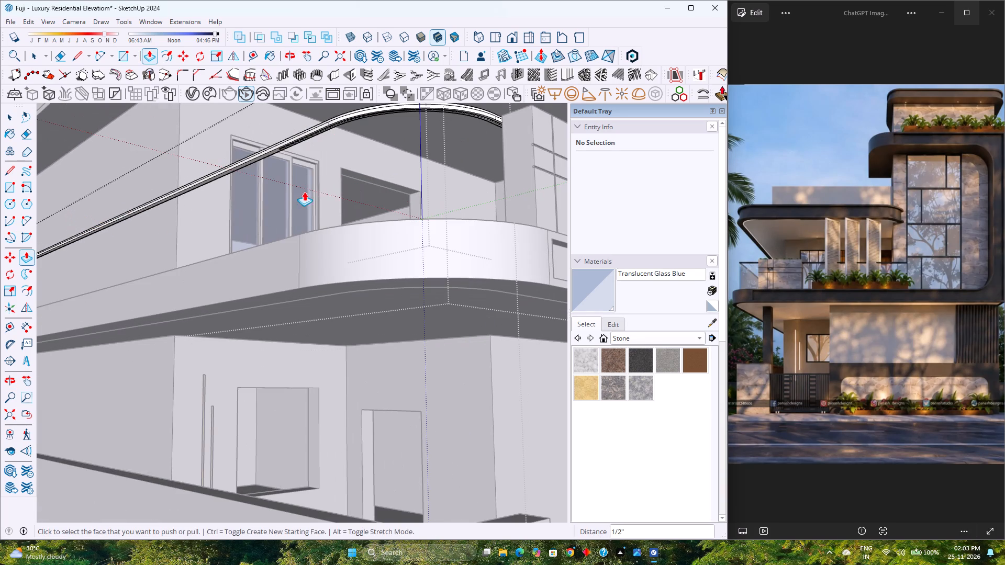
pyautogui.scroll(18, 287, 146)
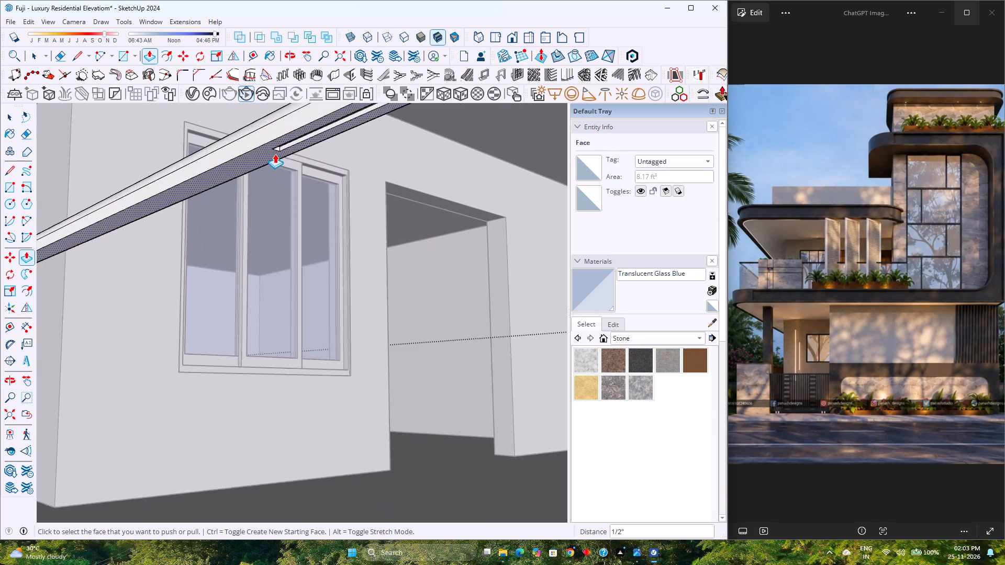
pyautogui.scroll(7, 275, 154)
pyautogui.click(279, 142)
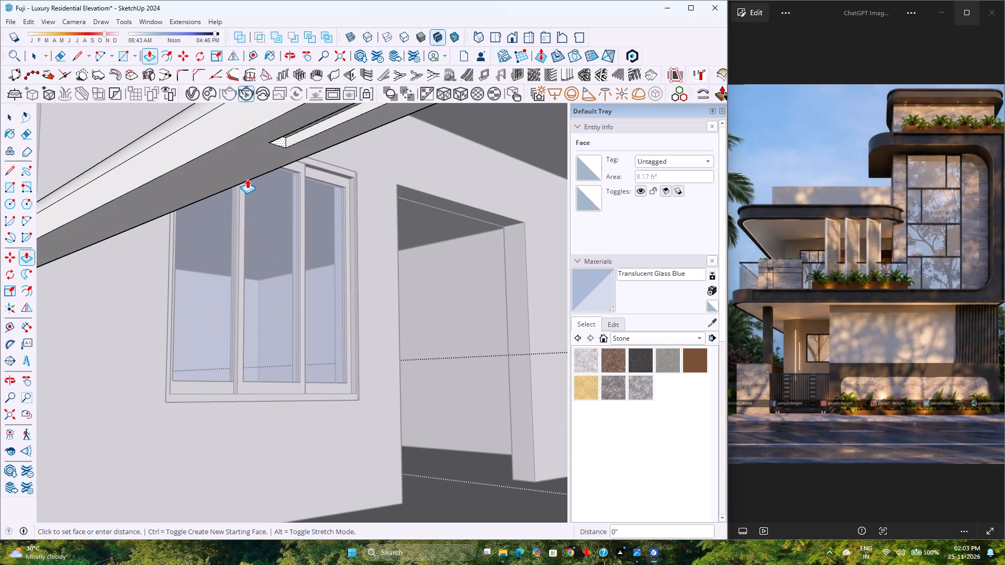
pyautogui.click(278, 142)
pyautogui.scroll(-11, 244, 184)
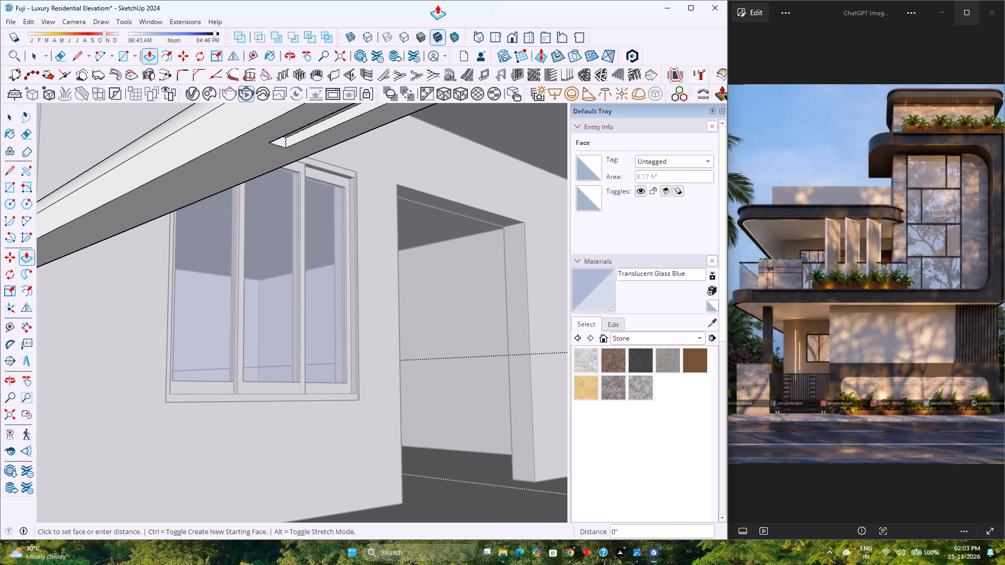
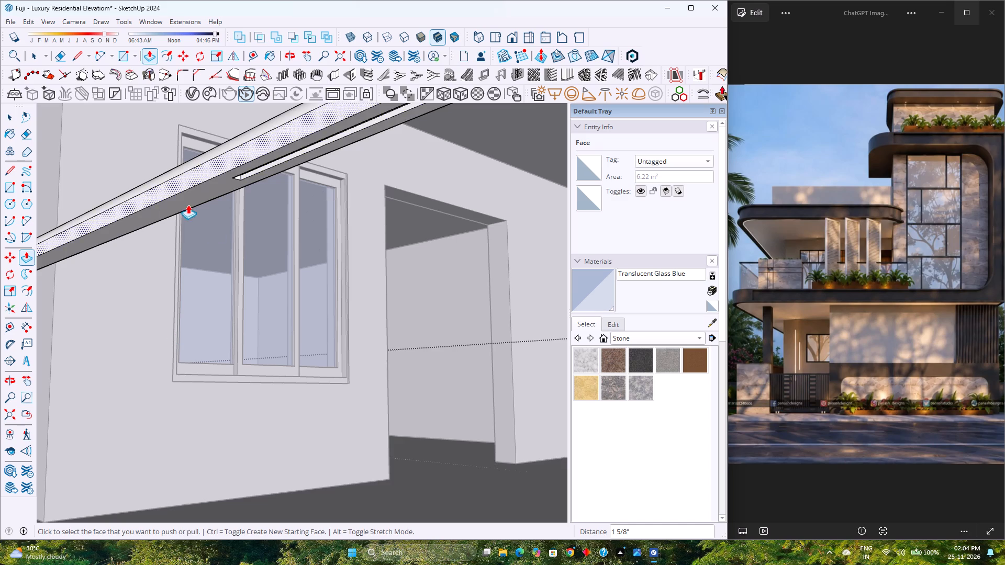
# Push/Pull the groove's end face in the balcony's bottom rail about 34' 5" to the groove's far endpoint.
pyautogui.scroll(8, 236, 188)
pyautogui.click(238, 165)
pyautogui.scroll(-2, 170, 225)
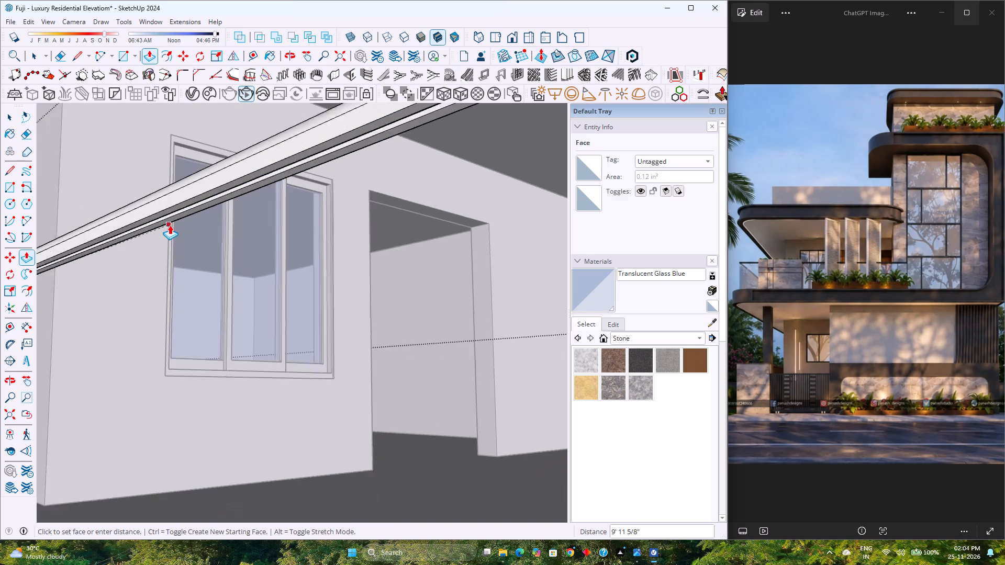
pyautogui.scroll(-17, 170, 225)
pyautogui.keyDown('shift'); pyautogui.moveTo(159, 228); pyautogui.dragTo(406, 258, button='middle'); pyautogui.keyUp('shift')
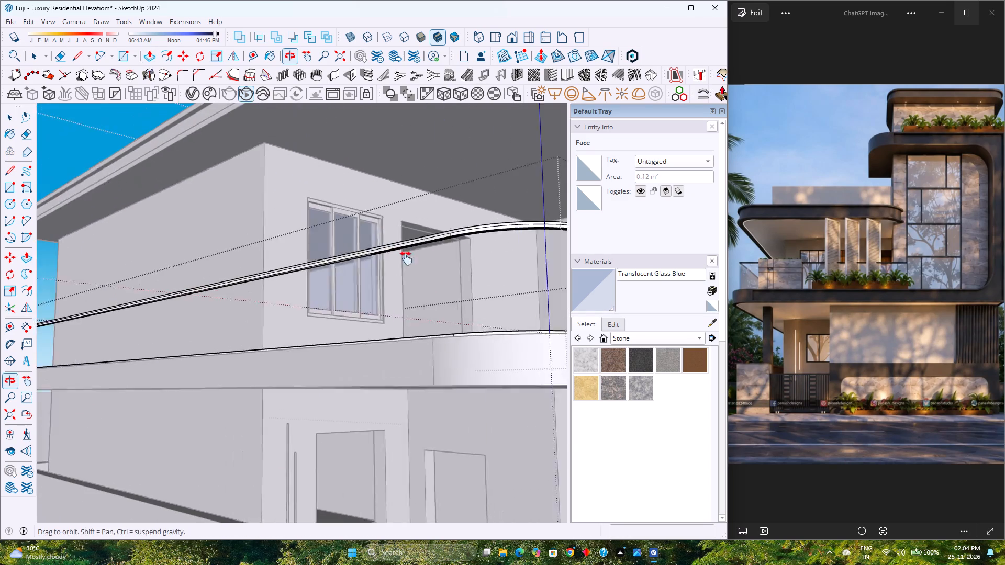
pyautogui.keyDown('shift'); pyautogui.moveTo(406, 258); pyautogui.dragTo(539, 266, button='middle'); pyautogui.keyUp('shift')
pyautogui.keyDown('shift'); pyautogui.middleClick(539, 266); pyautogui.keyUp('shift')
pyautogui.scroll(11, 110, 359)
pyautogui.moveTo(100, 362); pyautogui.dragTo(122, 444, button='middle')
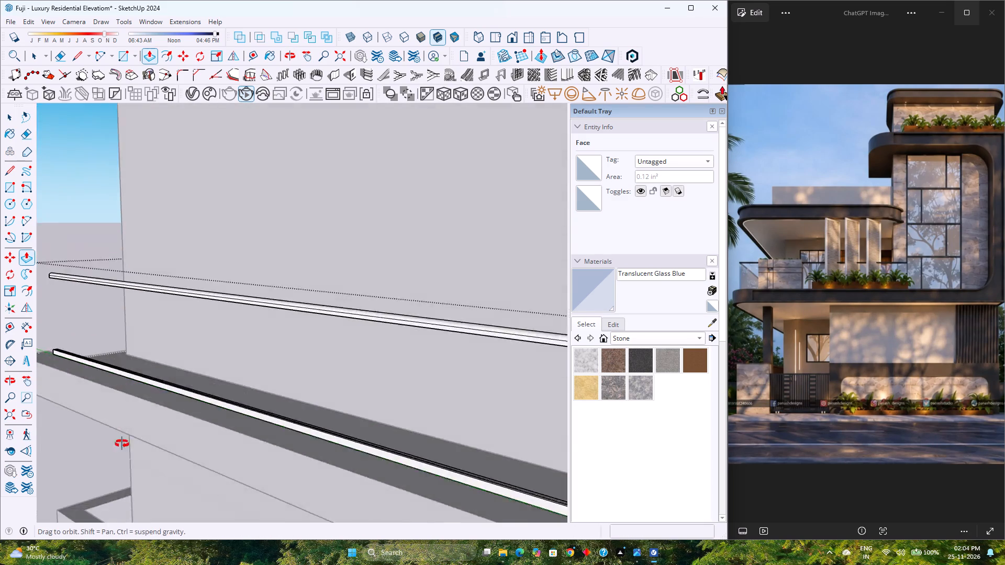
pyautogui.moveTo(122, 444); pyautogui.dragTo(126, 477, button='middle')
pyautogui.middleClick(126, 477)
pyautogui.scroll(5, 111, 369)
pyautogui.keyDown('shift'); pyautogui.moveTo(100, 351); pyautogui.dragTo(247, 498, button='middle'); pyautogui.keyUp('shift')
pyautogui.keyDown('shift'); pyautogui.middleClick(247, 498); pyautogui.keyUp('shift')
pyautogui.scroll(5, 174, 448)
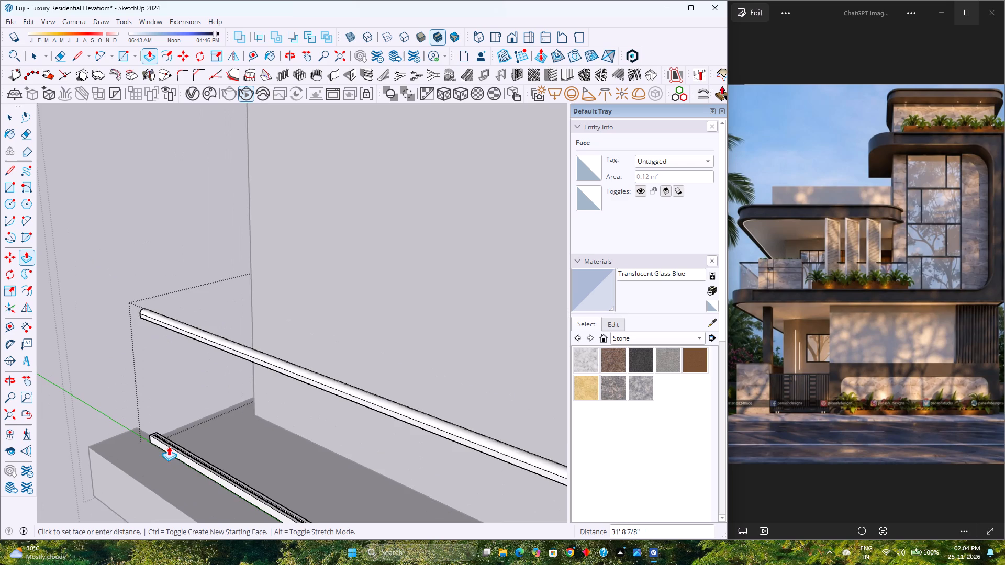
pyautogui.scroll(19, 169, 446)
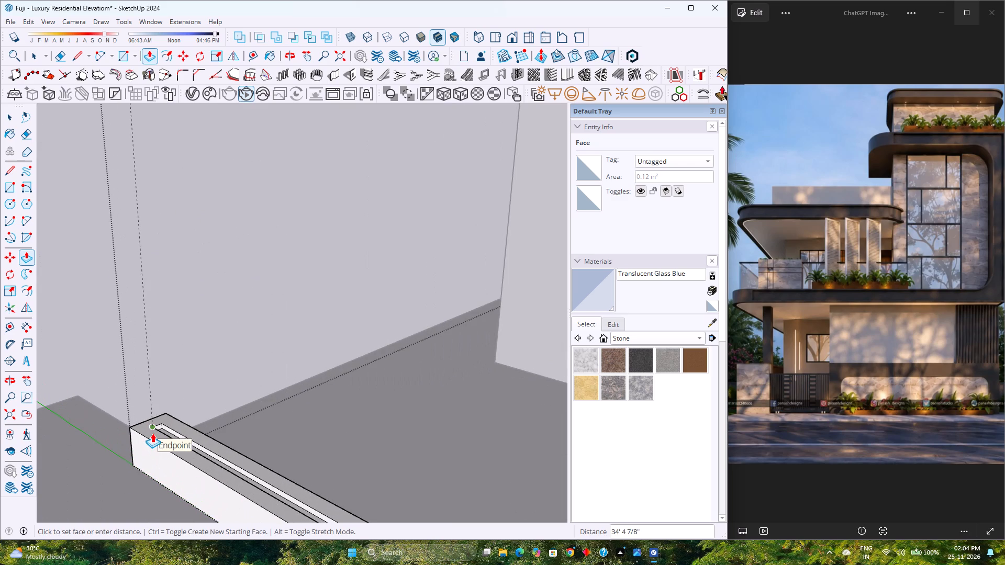
pyautogui.click(152, 433)
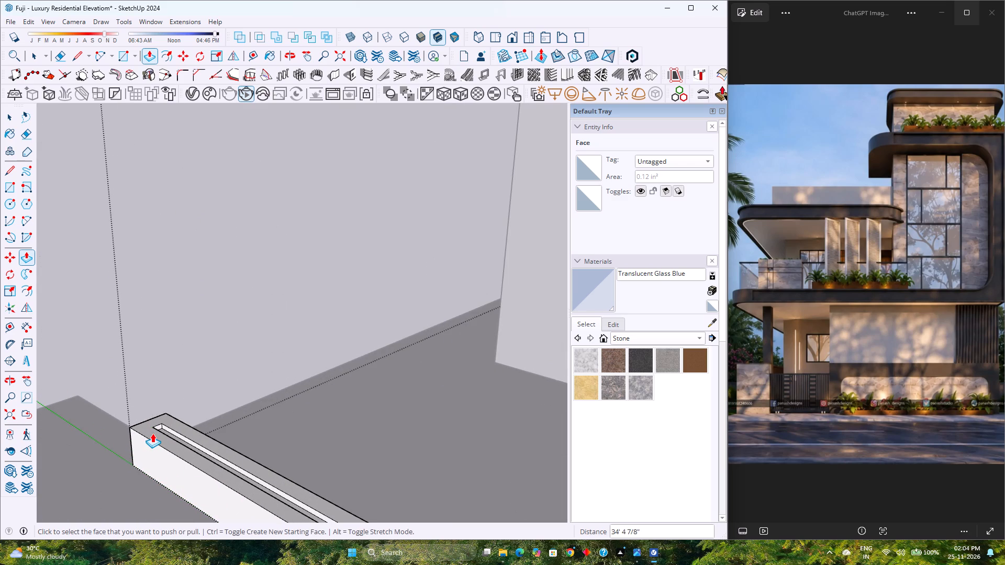
pyautogui.press('space')
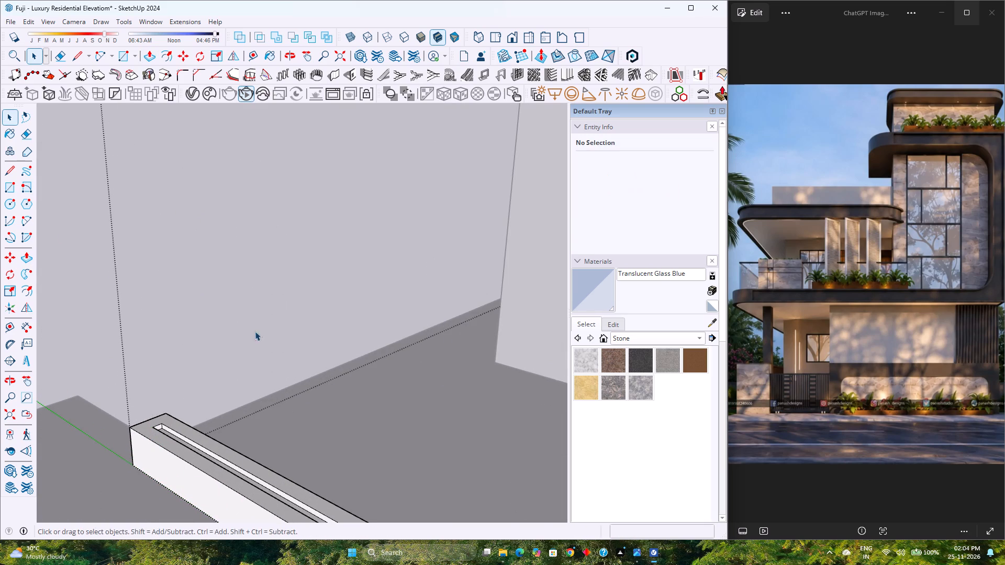
# Unhide the last hidden object, the balcony railing's glass panel.
pyautogui.scroll(-7, 238, 318)
pyautogui.scroll(3, 204, 299)
pyautogui.scroll(-14, 204, 299)
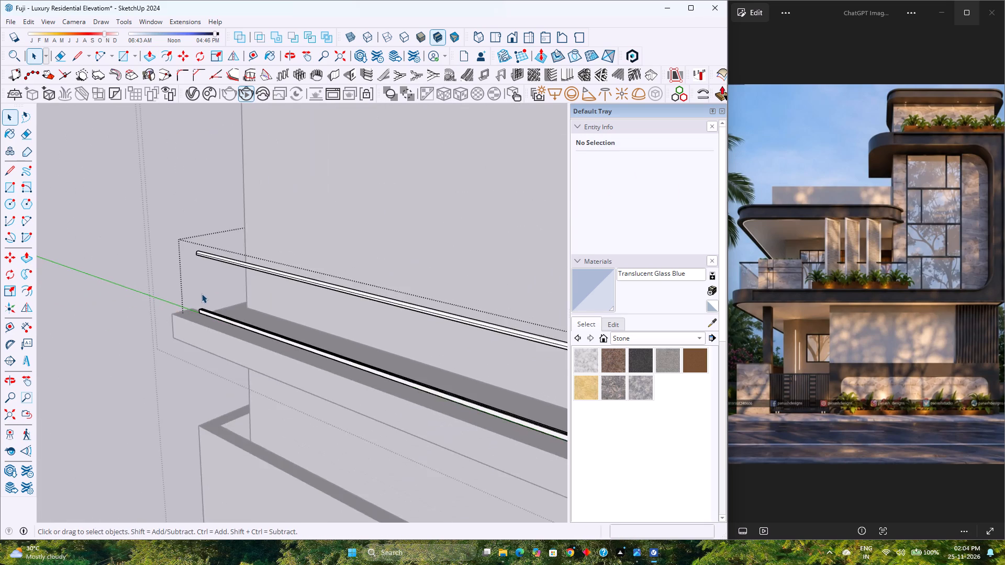
pyautogui.scroll(-4, 202, 293)
pyautogui.click(25, 20)
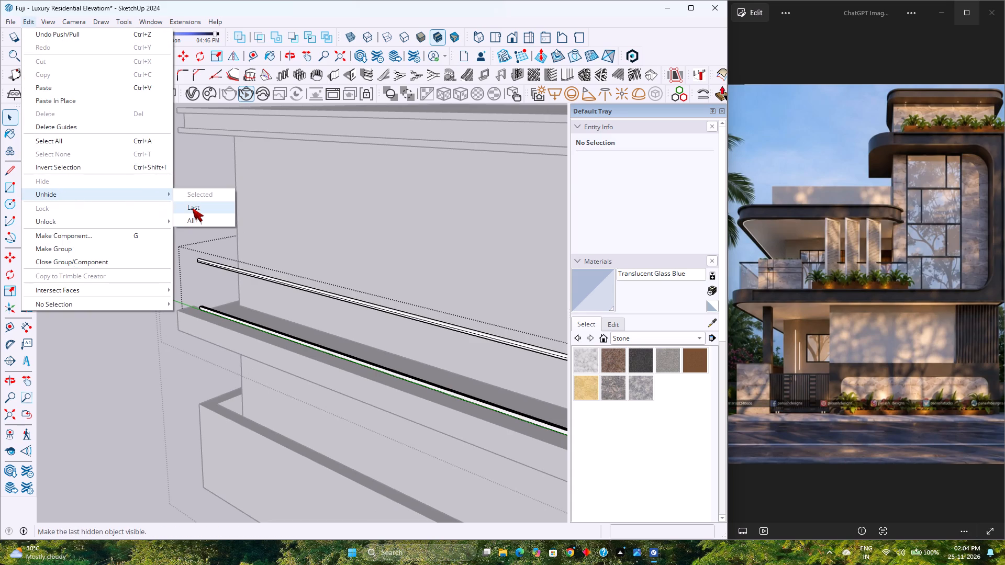
pyautogui.click(192, 208)
# Open the glass panel for editing at its end beside the balcony's curved corner.
pyautogui.scroll(-12, 196, 210)
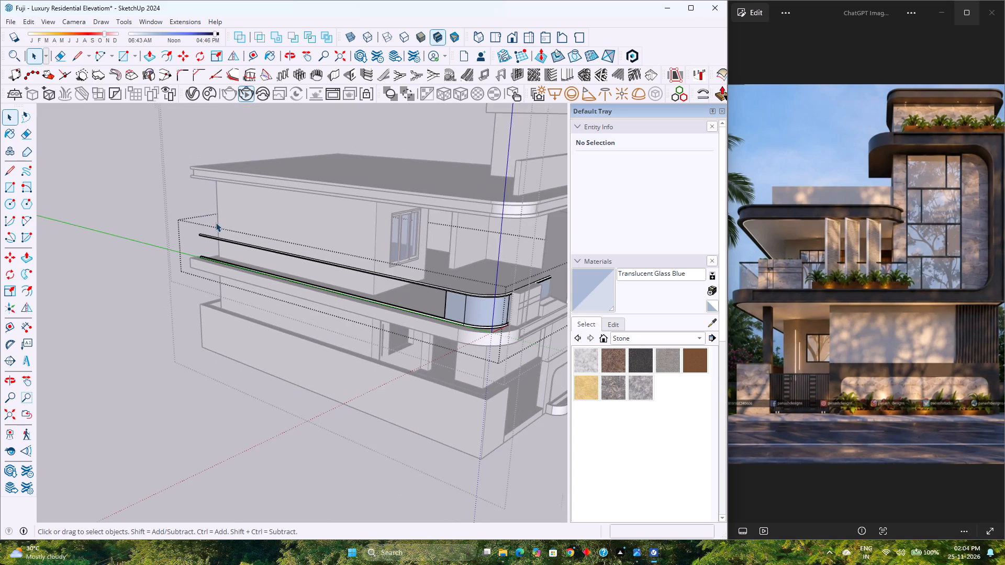
pyautogui.moveTo(305, 276); pyautogui.dragTo(397, 304, button='middle')
pyautogui.middleClick(397, 304)
pyautogui.scroll(-1, 385, 277)
pyautogui.keyDown('shift'); pyautogui.moveTo(385, 277); pyautogui.dragTo(174, 277, button='middle'); pyautogui.keyUp('shift')
pyautogui.keyDown('shift'); pyautogui.middleClick(173, 277); pyautogui.keyUp('shift')
pyautogui.moveTo(188, 283); pyautogui.dragTo(289, 303, button='middle')
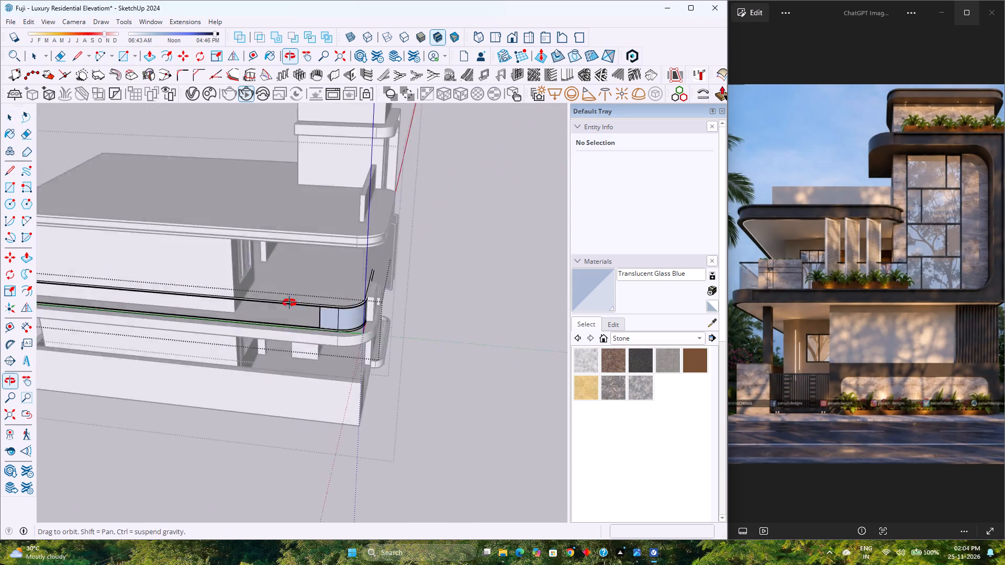
pyautogui.moveTo(289, 303); pyautogui.dragTo(504, 278, button='middle')
pyautogui.middleClick(504, 278)
pyautogui.scroll(13, 464, 274)
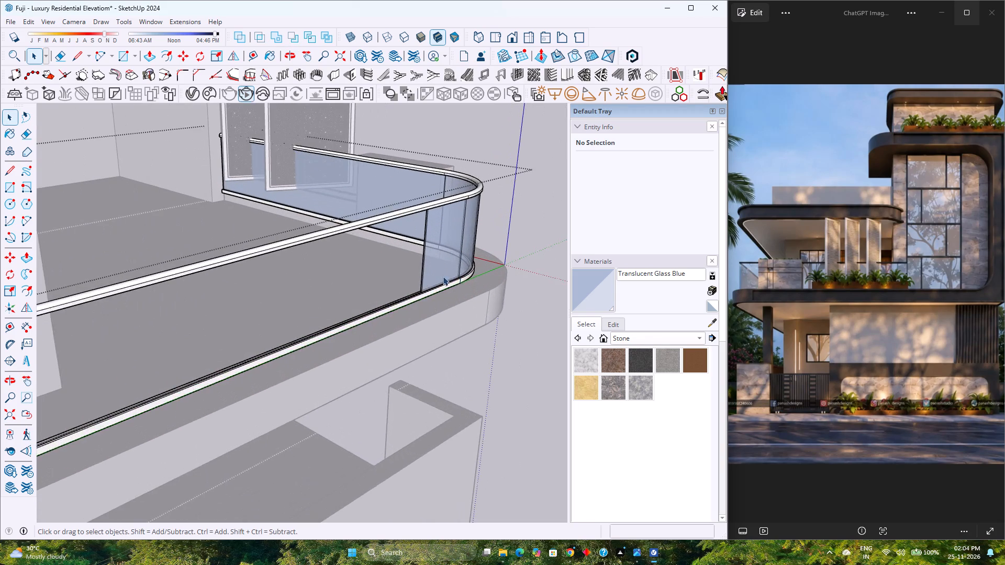
pyautogui.scroll(10, 427, 276)
pyautogui.moveTo(428, 291); pyautogui.dragTo(462, 308, button='middle')
pyautogui.middleClick(462, 308)
pyautogui.scroll(1, 381, 306)
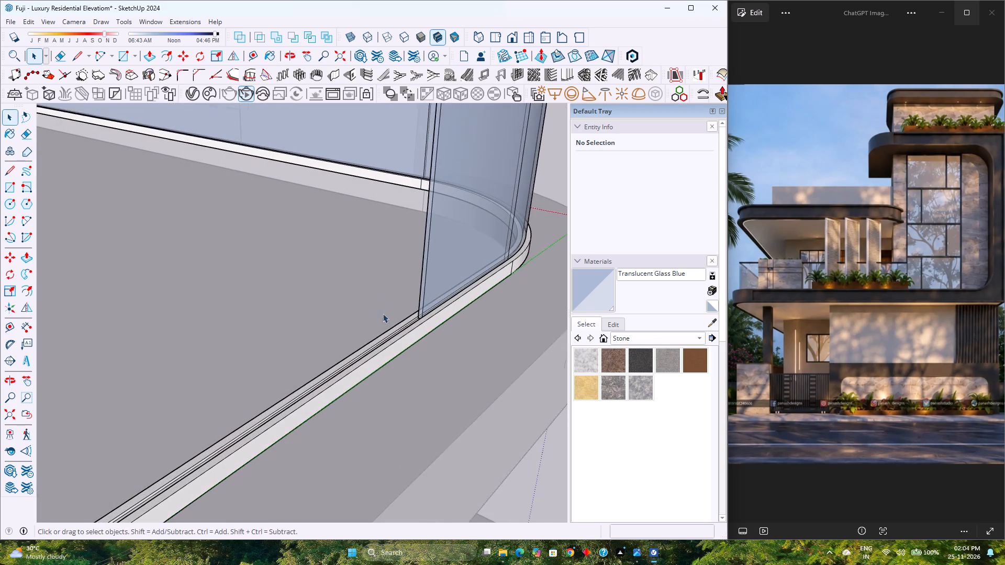
pyautogui.scroll(4, 383, 313)
pyautogui.scroll(5, 423, 326)
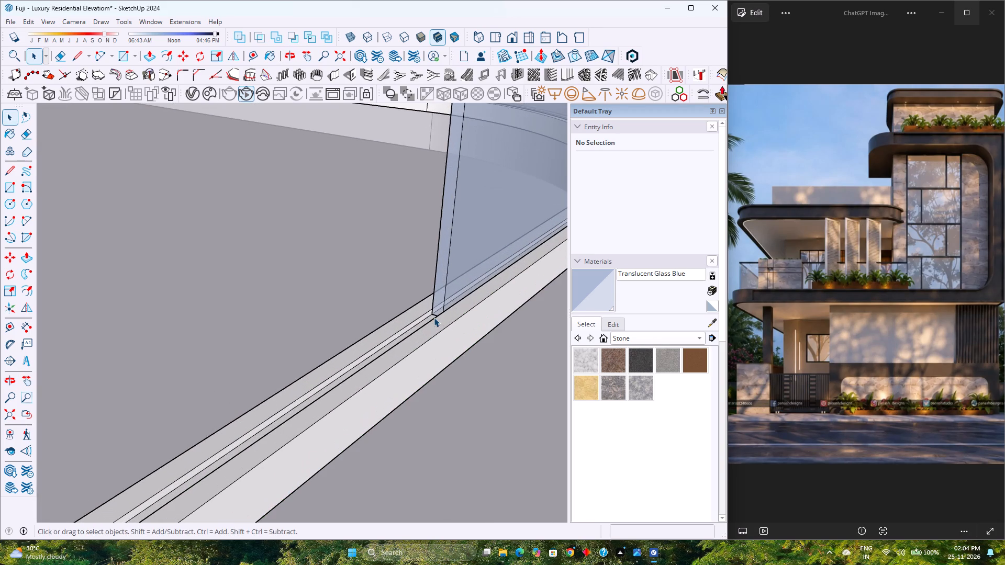
pyautogui.scroll(9, 434, 312)
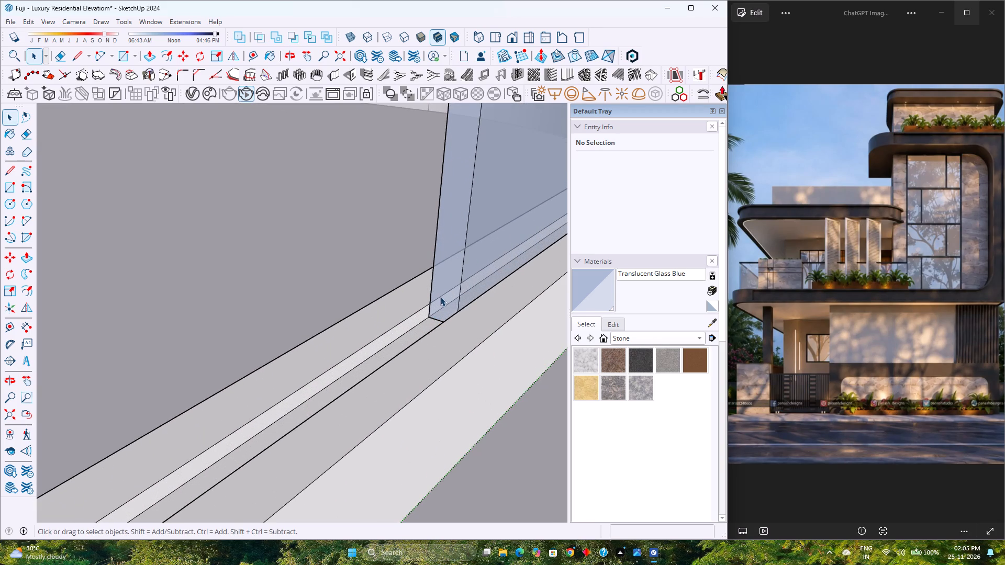
pyautogui.doubleClick(444, 293)
pyautogui.press('p')
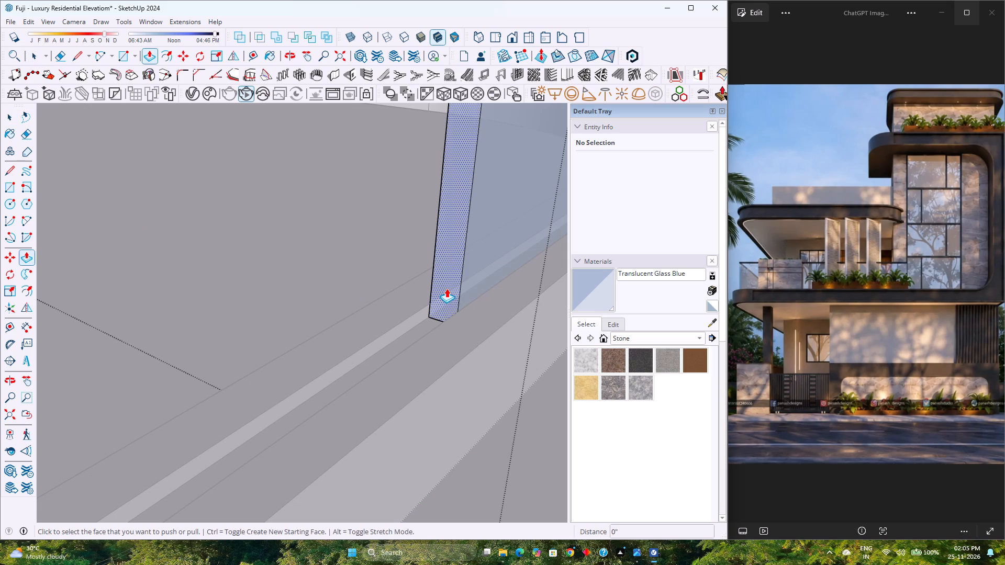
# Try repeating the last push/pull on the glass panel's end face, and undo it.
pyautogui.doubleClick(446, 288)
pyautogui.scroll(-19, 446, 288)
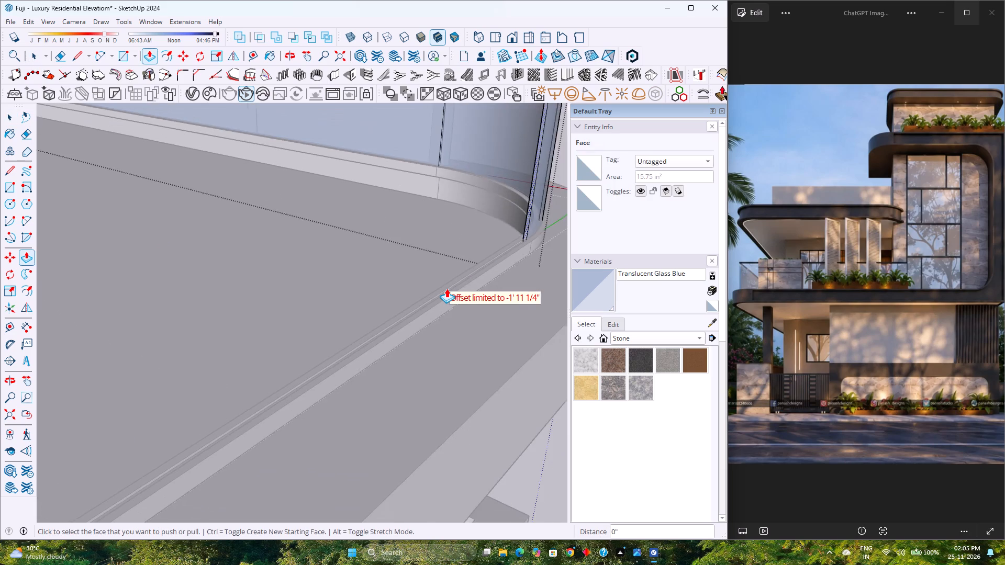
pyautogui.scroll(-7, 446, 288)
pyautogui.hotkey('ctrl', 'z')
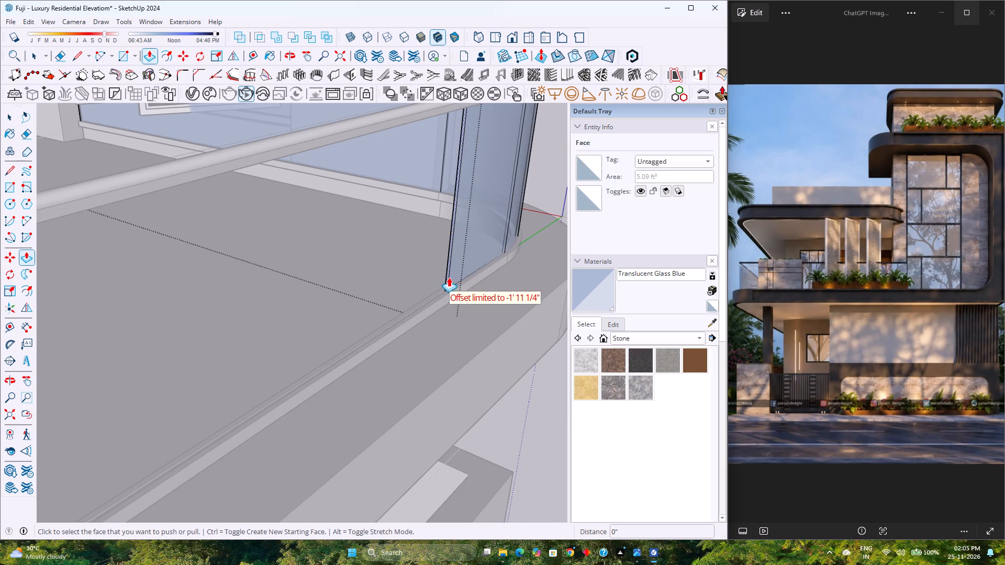
# Push/Pull the glass panel's end face about 34' 6" along the balcony to the bottom rail's far end, and leave the group.
pyautogui.scroll(8, 447, 282)
pyautogui.click(446, 283)
pyautogui.scroll(-19, 387, 312)
pyautogui.keyDown('shift'); pyautogui.moveTo(343, 331); pyautogui.dragTo(500, 224, button='middle'); pyautogui.keyUp('shift')
pyautogui.scroll(-10, 492, 229)
pyautogui.scroll(5, 343, 334)
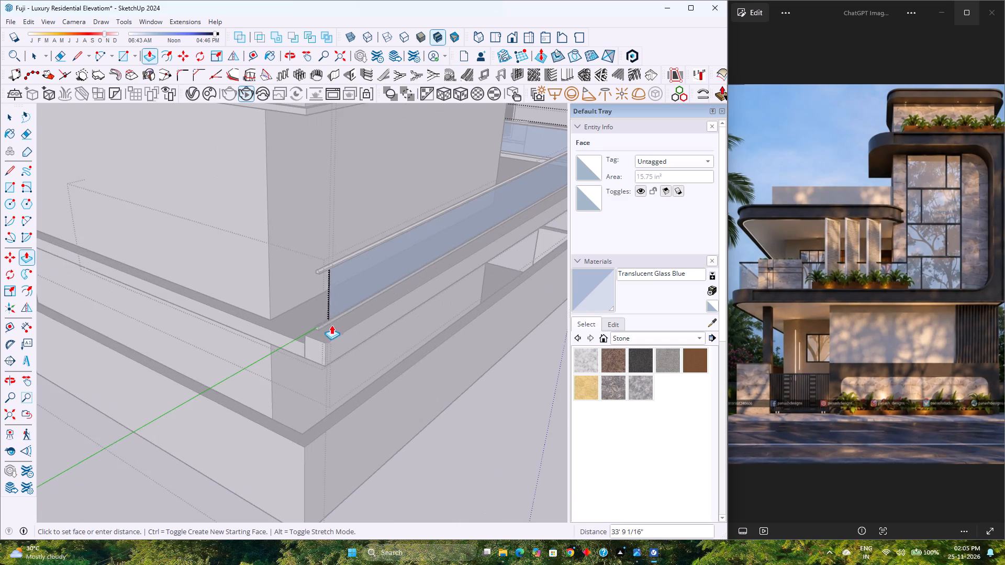
pyautogui.scroll(20, 329, 323)
pyautogui.scroll(1, 329, 323)
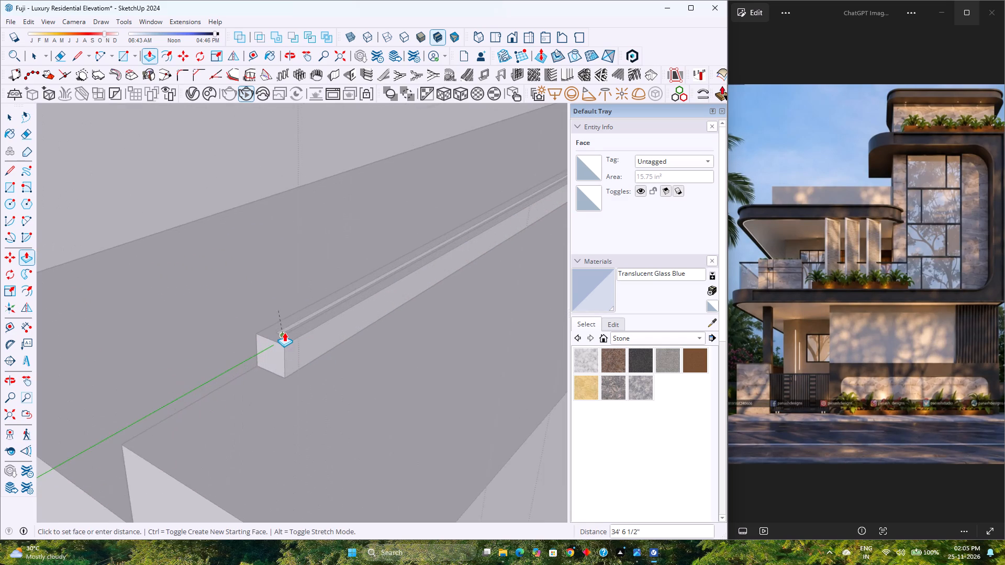
pyautogui.scroll(4, 284, 332)
pyautogui.click(282, 334)
pyautogui.scroll(-5, 270, 325)
pyautogui.scroll(-17, 270, 325)
pyautogui.press('space')
pyautogui.scroll(-5, 268, 319)
pyautogui.press('Escape')
pyautogui.scroll(-4, 268, 319)
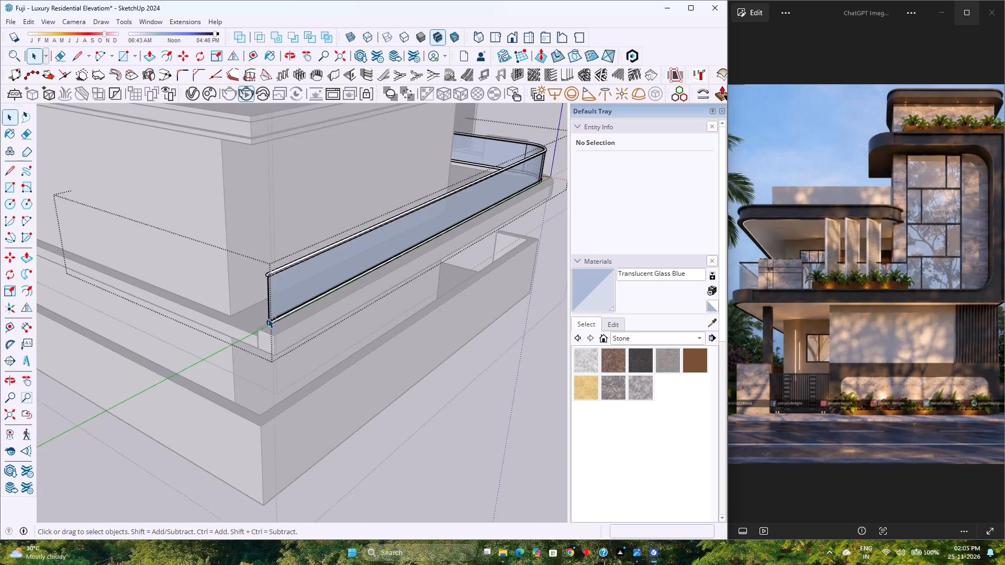
pyautogui.scroll(-6, 268, 319)
pyautogui.click(419, 388)
# Open the upper-floor wall group for editing at the building corner near the railing's far end.
pyautogui.scroll(3, 240, 327)
pyautogui.moveTo(240, 327); pyautogui.dragTo(551, 322, button='middle')
pyautogui.scroll(13, 510, 255)
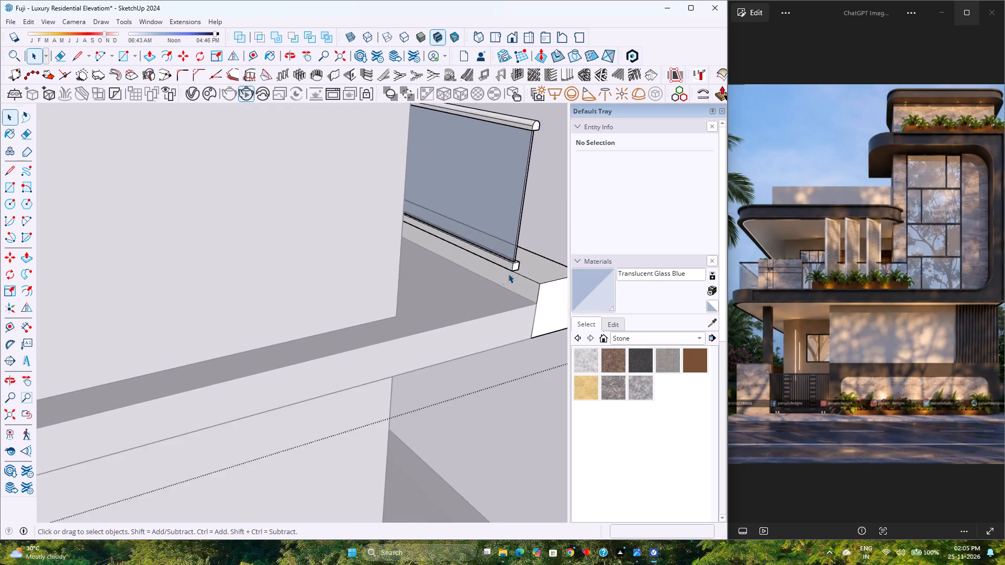
pyautogui.moveTo(508, 274); pyautogui.dragTo(480, 391, button='middle')
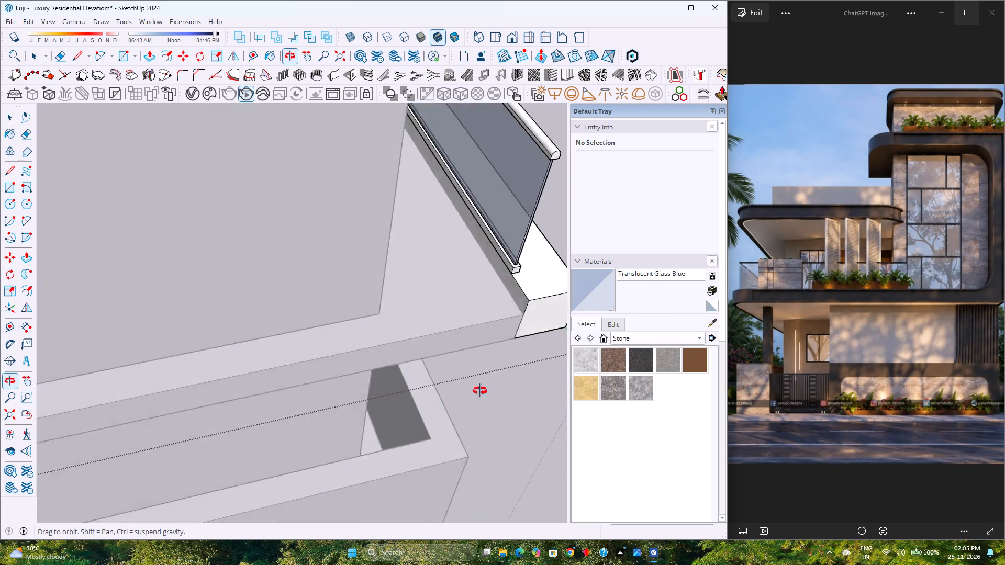
pyautogui.moveTo(480, 391); pyautogui.dragTo(625, 371, button='middle')
pyautogui.scroll(8, 460, 198)
pyautogui.moveTo(455, 202); pyautogui.dragTo(304, 264, button='middle')
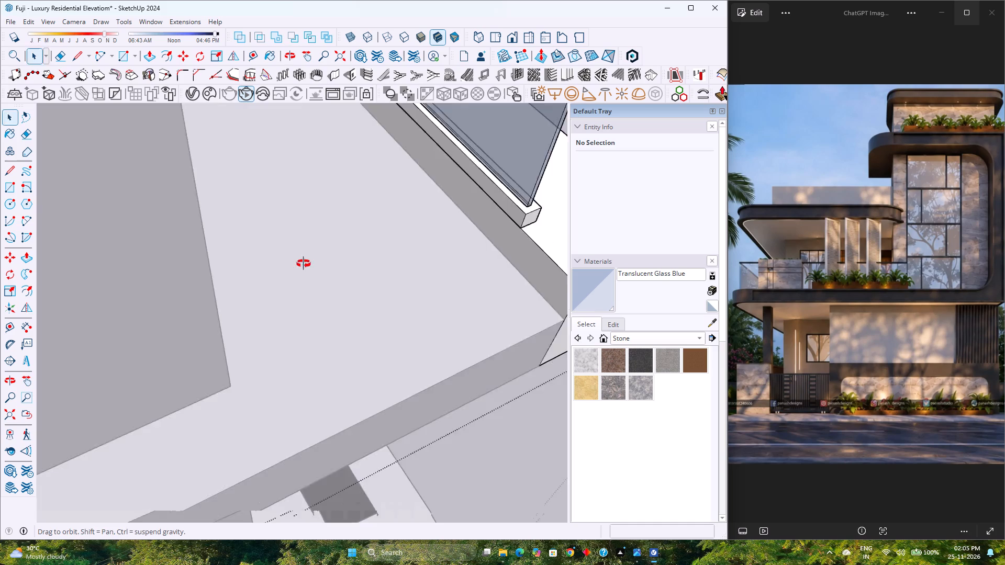
pyautogui.moveTo(304, 264); pyautogui.dragTo(102, 313, button='middle')
pyautogui.middleClick(102, 313)
pyautogui.press('Escape')
pyautogui.click(200, 227)
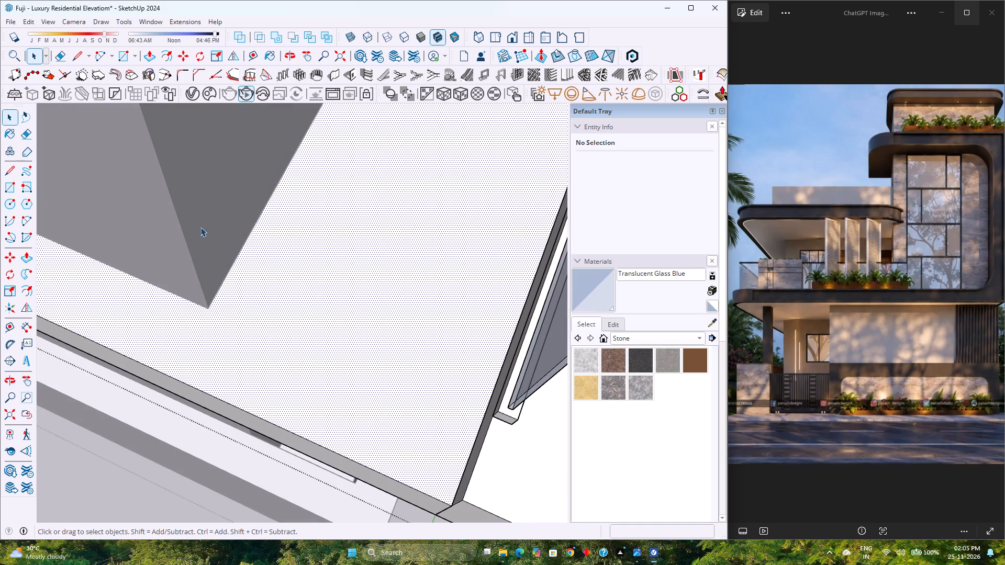
pyautogui.press('Escape')
pyautogui.click(227, 238)
pyautogui.scroll(-2, 227, 238)
pyautogui.keyDown('shift'); pyautogui.moveTo(227, 238); pyautogui.dragTo(344, 366, button='middle'); pyautogui.keyUp('shift')
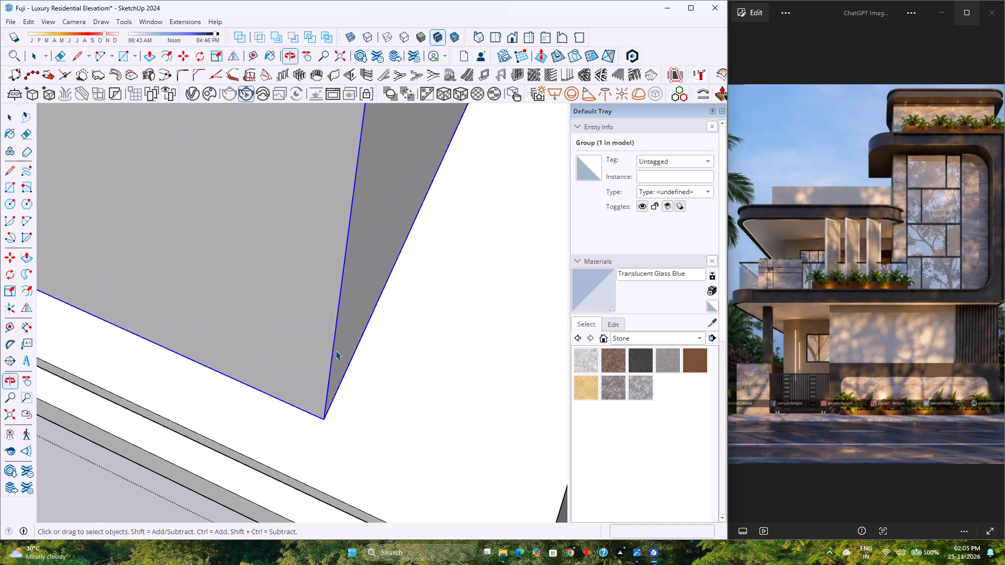
pyautogui.moveTo(331, 350); pyautogui.dragTo(234, 284, button='middle')
pyautogui.scroll(-13, 236, 275)
pyautogui.keyDown('shift'); pyautogui.moveTo(273, 281); pyautogui.dragTo(322, 333, button='middle'); pyautogui.keyUp('shift')
pyautogui.keyDown('shift'); pyautogui.middleClick(322, 333); pyautogui.keyUp('shift')
pyautogui.moveTo(323, 337); pyautogui.dragTo(294, 314, button='middle')
pyautogui.moveTo(290, 310); pyautogui.dragTo(260, 289, button='middle')
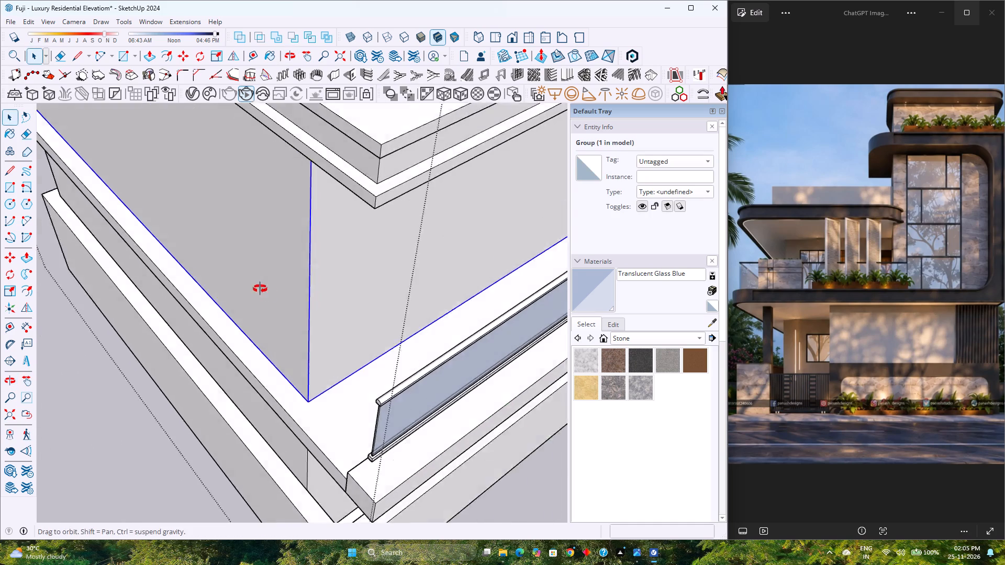
pyautogui.moveTo(260, 289); pyautogui.dragTo(255, 284, button='middle')
pyautogui.middleClick(255, 283)
pyautogui.doubleClick(330, 287)
# Copy the wall's vertical corner edge 6" along the wall face beside the glass railing.
pyautogui.scroll(3, 334, 351)
pyautogui.keyDown('shift'); pyautogui.moveTo(322, 355); pyautogui.dragTo(293, 319, button='middle'); pyautogui.keyUp('shift')
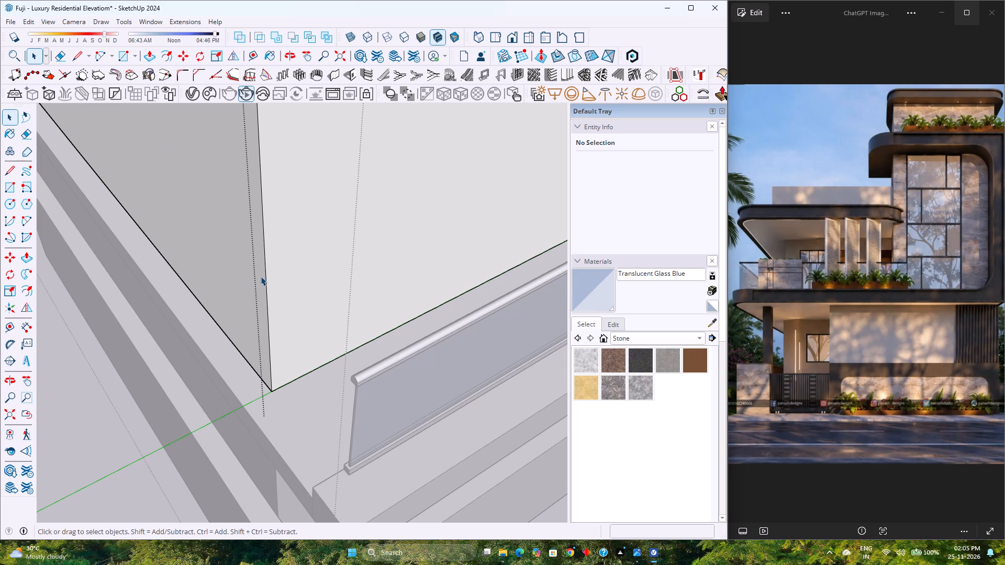
pyautogui.click(263, 219)
pyautogui.press('m')
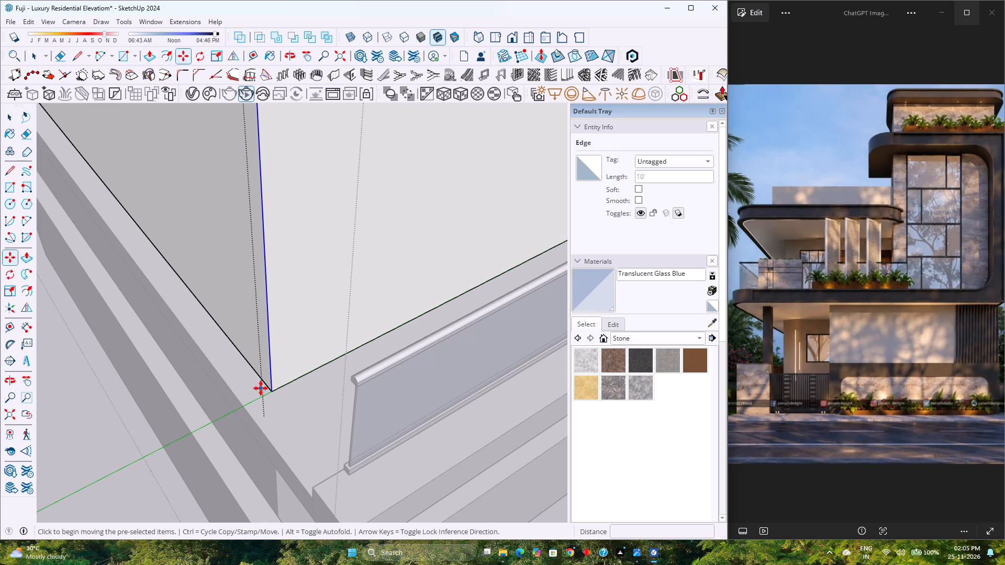
pyautogui.click(273, 393)
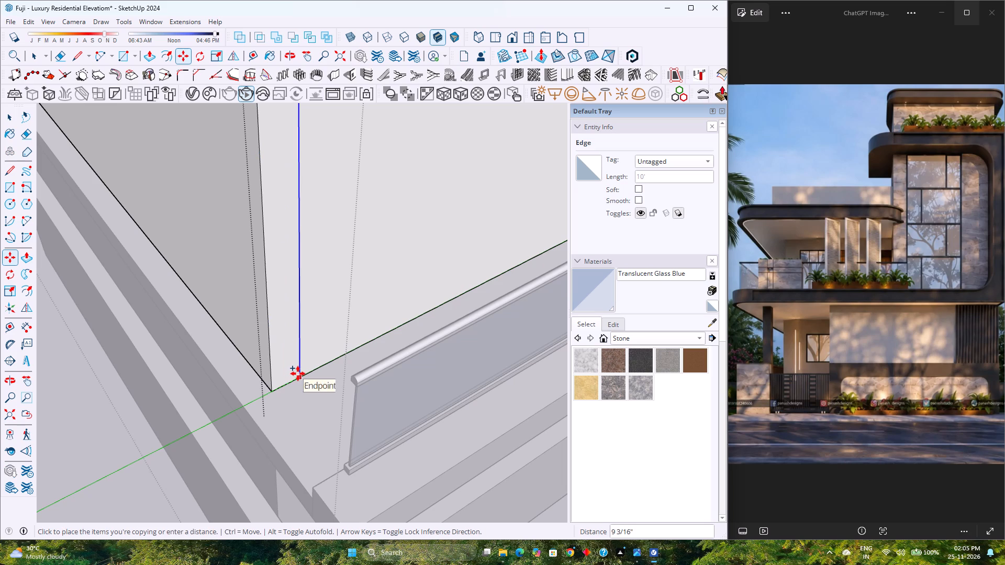
pyautogui.press('6')
pyautogui.press('Return')
pyautogui.press('space')
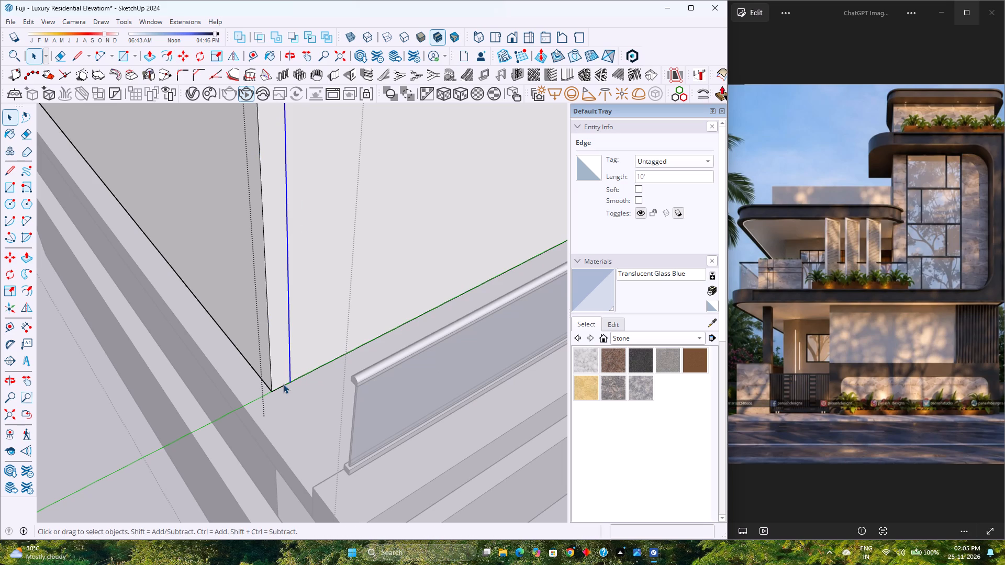
# Copy the 6" bottom edge at the wall corner upward by 3'.
pyautogui.click(283, 384)
pyautogui.press('m')
pyautogui.click(272, 390)
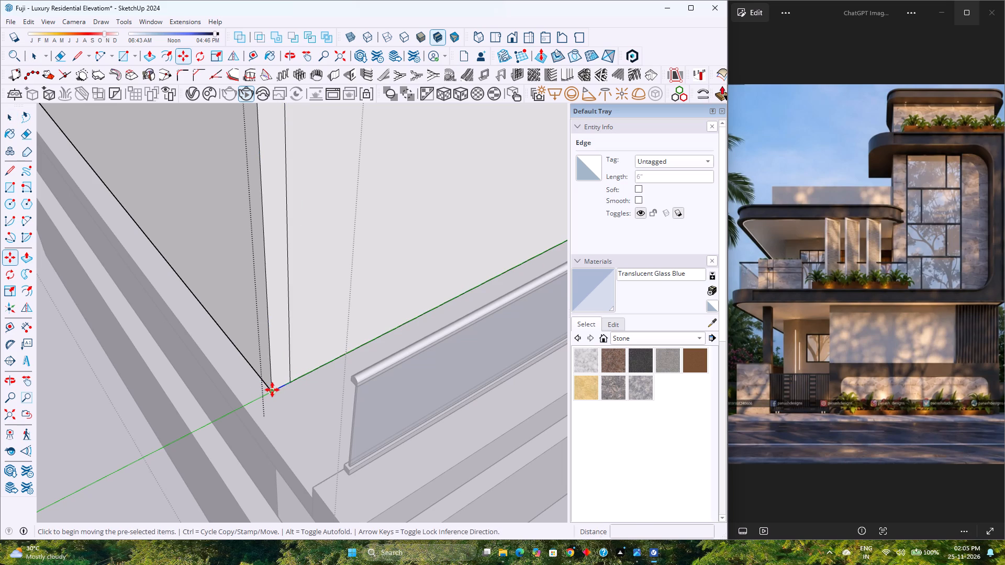
pyautogui.write("3'")
pyautogui.press('Return')
# Push/Pull the 6" wide, 3' high face at the wall corner outward 2' 9" to the glass railing.
pyautogui.press('p')
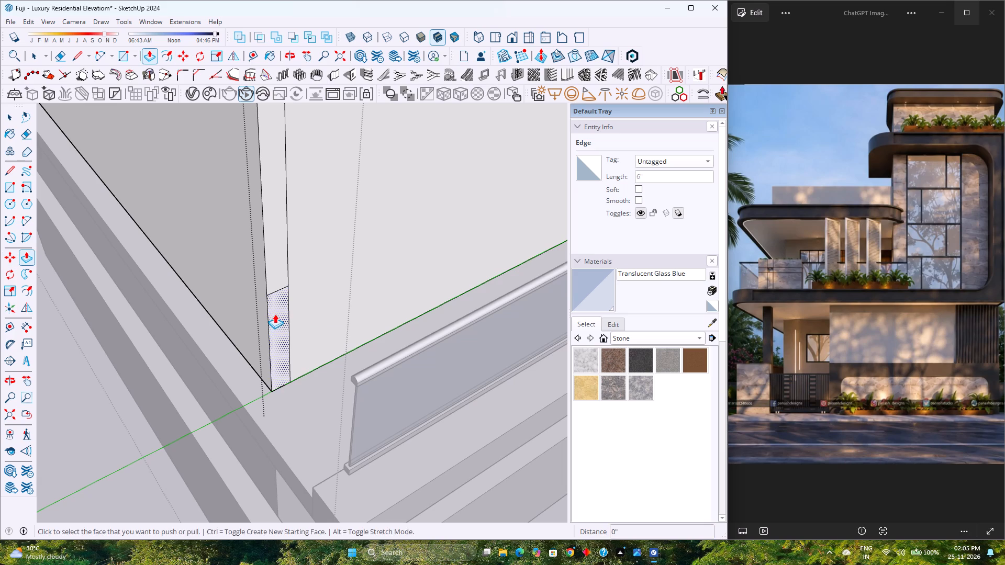
pyautogui.click(275, 313)
pyautogui.scroll(-3, 306, 363)
pyautogui.moveTo(298, 416); pyautogui.dragTo(309, 416, button='middle')
pyautogui.moveTo(317, 416); pyautogui.dragTo(391, 391, button='middle')
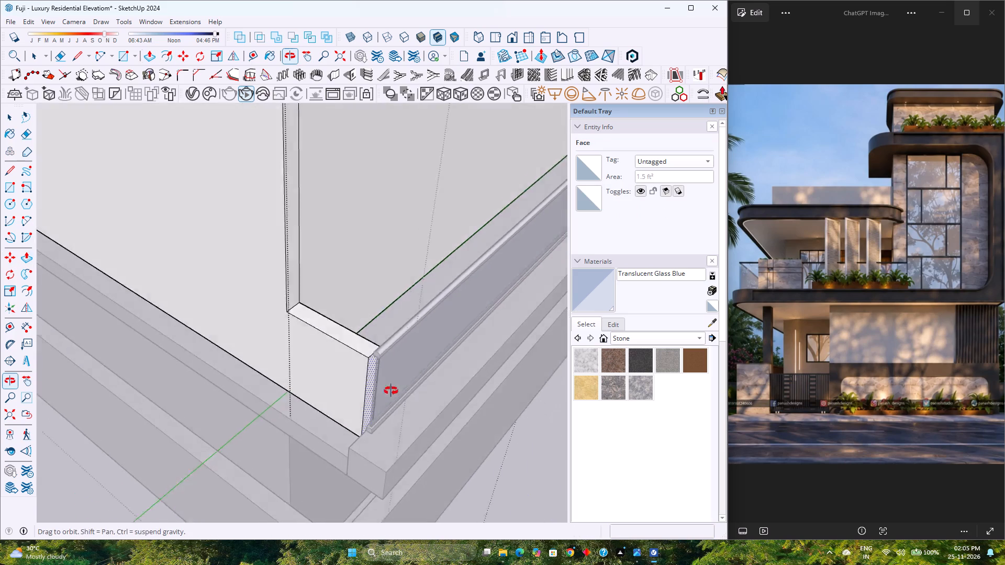
pyautogui.moveTo(391, 391); pyautogui.dragTo(507, 314, button='middle')
pyautogui.click(399, 411)
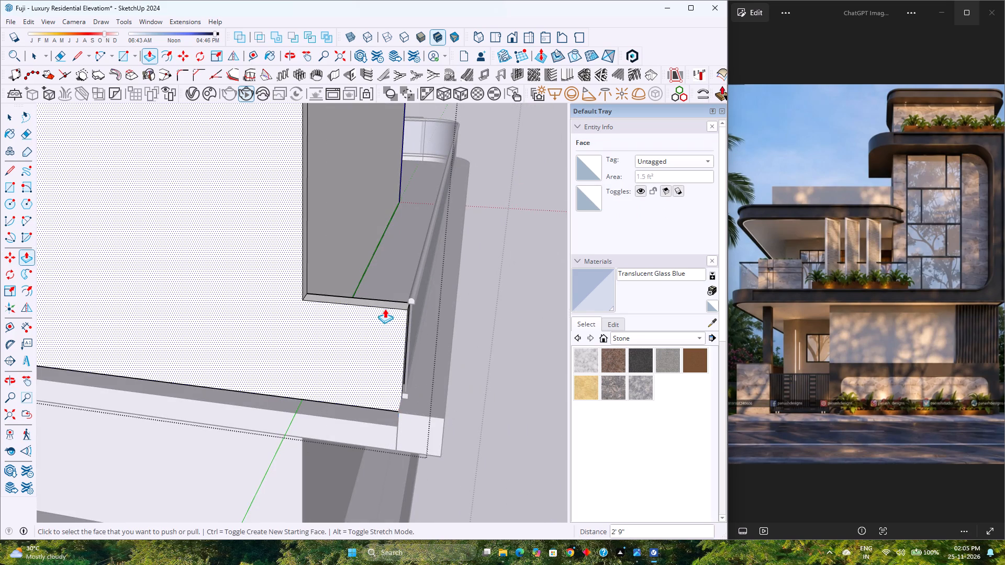
# Delete the leftover vertical edge on the wall face above the low end wall, and leave the wall group.
pyautogui.scroll(6, 385, 303)
pyautogui.moveTo(384, 303); pyautogui.dragTo(161, 270, button='middle')
pyautogui.middleClick(161, 270)
pyautogui.scroll(4, 320, 331)
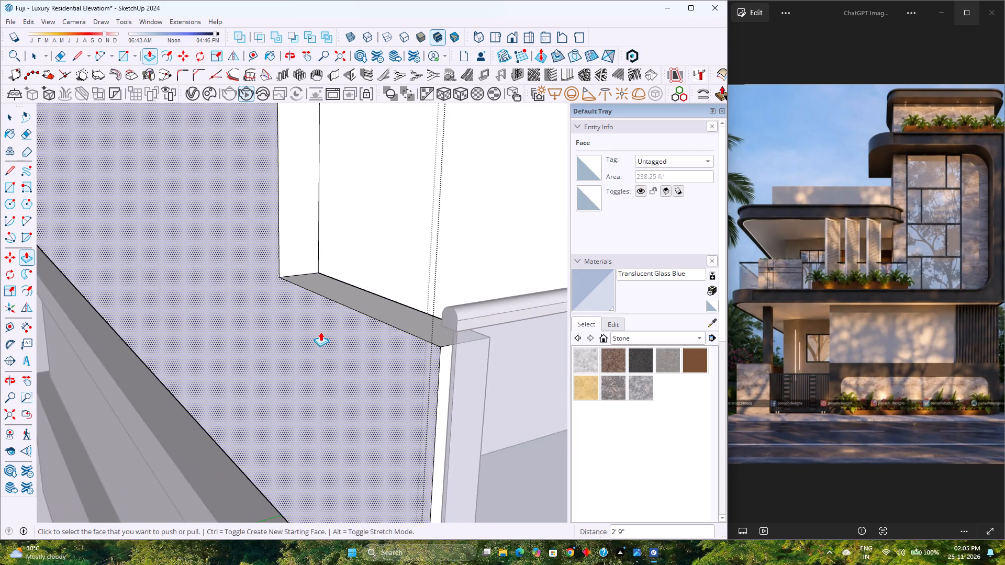
pyautogui.scroll(1, 326, 336)
pyautogui.moveTo(326, 336); pyautogui.dragTo(346, 365, button='middle')
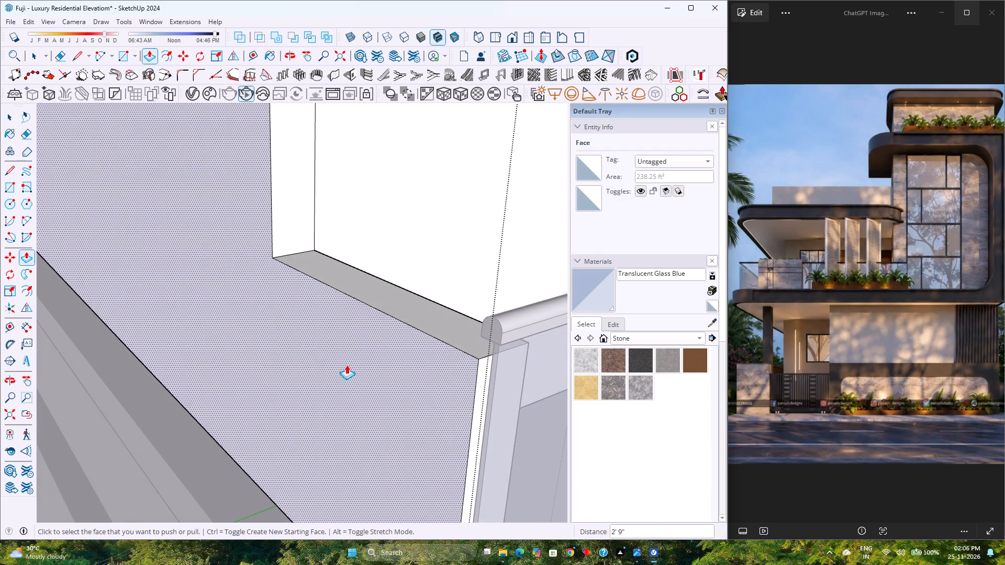
pyautogui.scroll(-4, 361, 340)
pyautogui.press('space')
pyautogui.scroll(1, 379, 256)
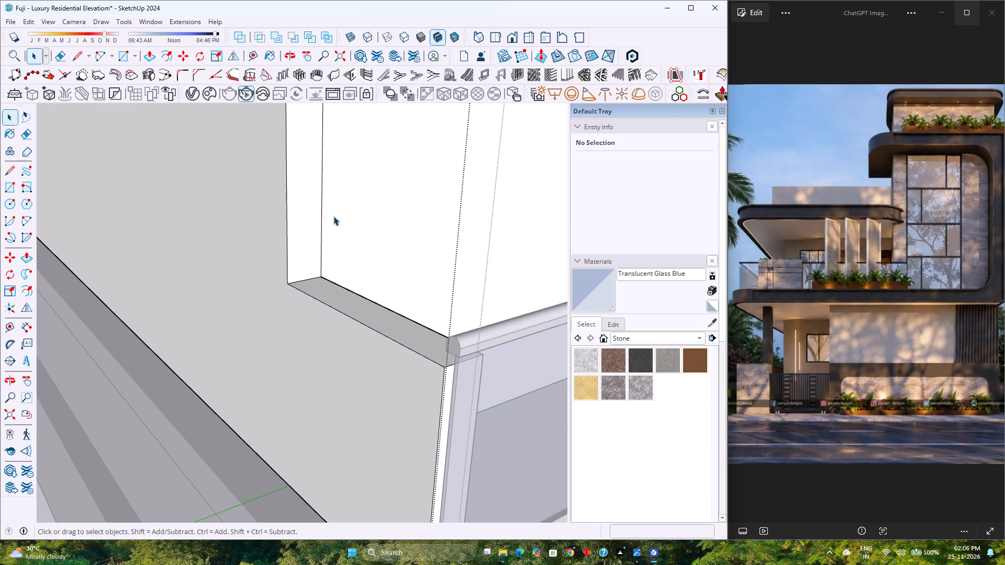
pyautogui.click(321, 214)
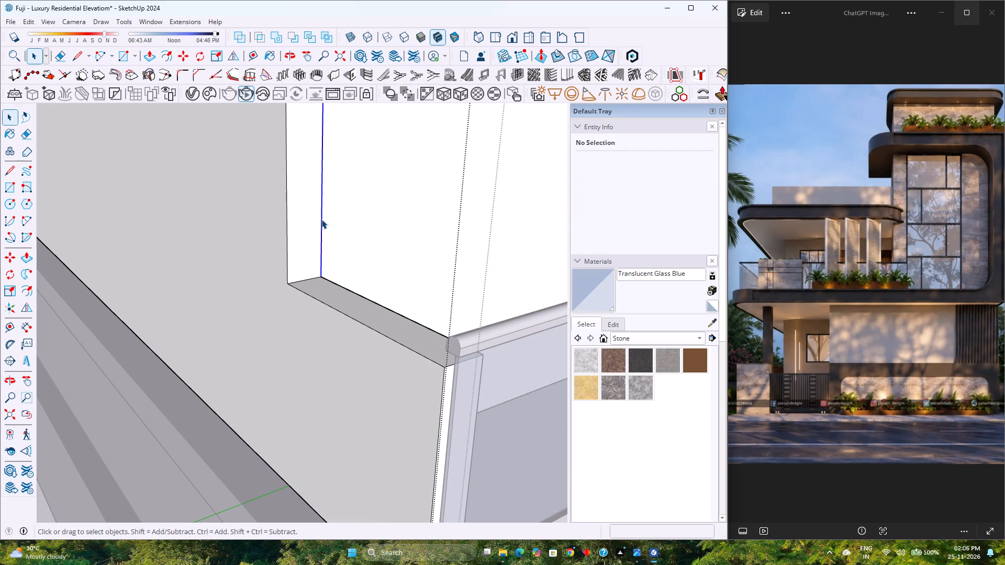
pyautogui.press('Delete')
pyautogui.scroll(-16, 253, 290)
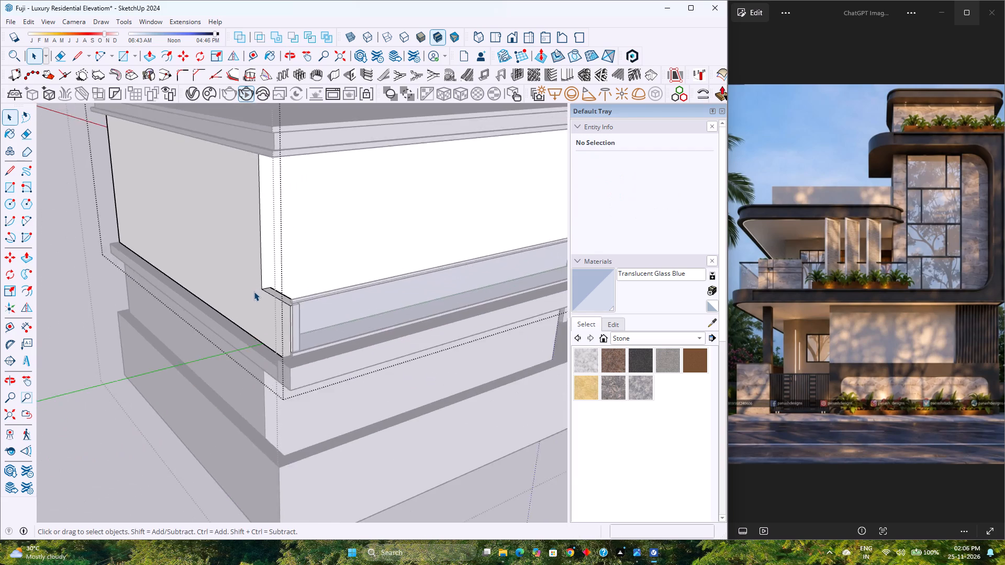
pyautogui.scroll(-1, 254, 291)
pyautogui.scroll(2, 299, 351)
pyautogui.scroll(10, 269, 272)
pyautogui.moveTo(298, 370); pyautogui.dragTo(175, 331, button='middle')
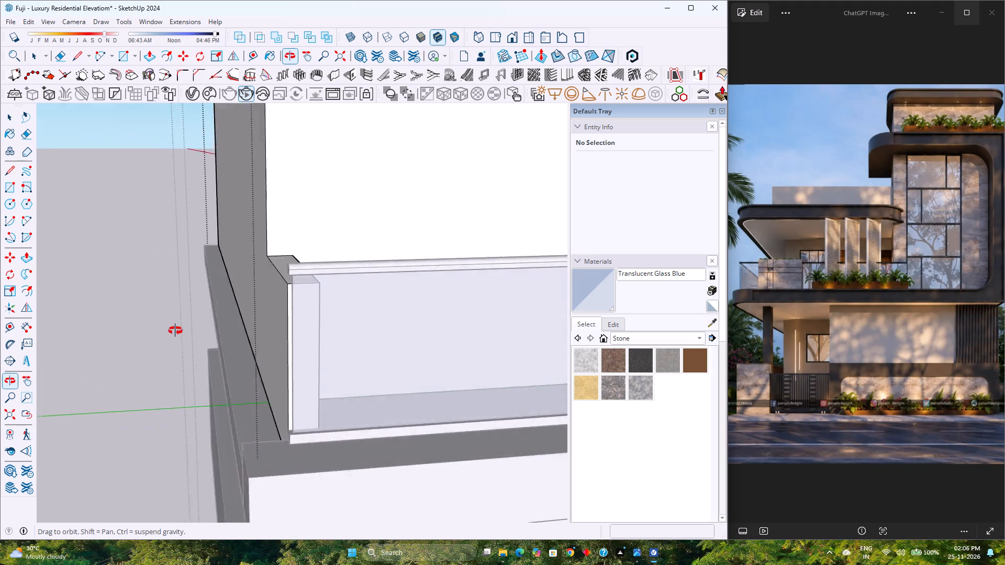
pyautogui.moveTo(175, 331); pyautogui.dragTo(151, 285, button='middle')
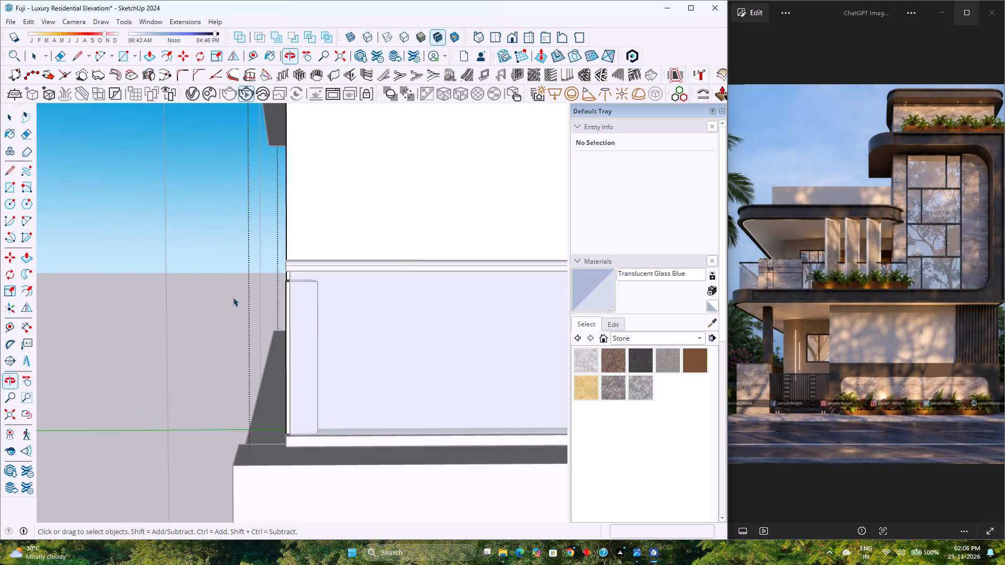
pyautogui.scroll(-16, 242, 299)
pyautogui.click(147, 408)
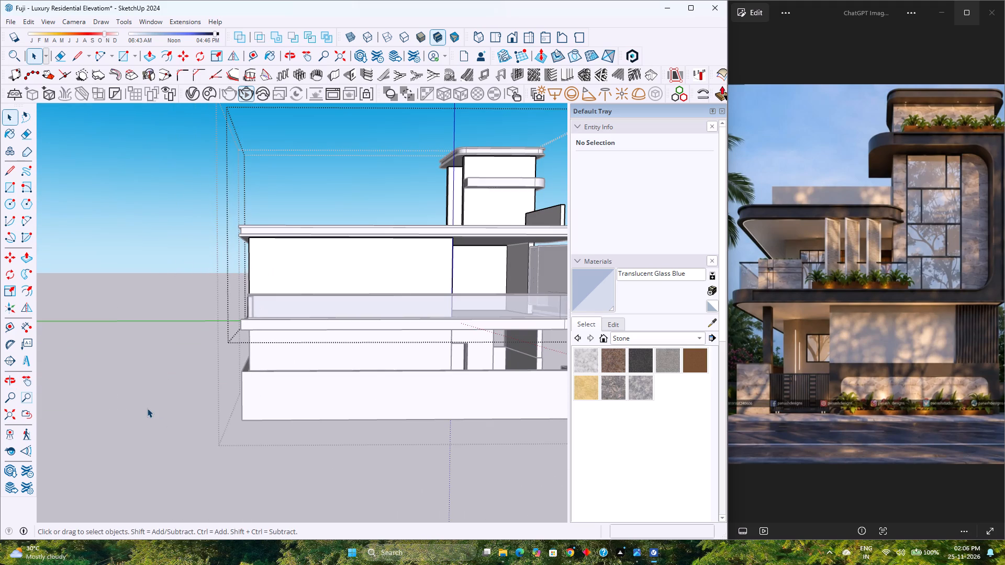
# Examine the whole building from the balcony side and from the front for comparison with the reference elevation.
pyautogui.moveTo(319, 378); pyautogui.dragTo(169, 378, button='middle')
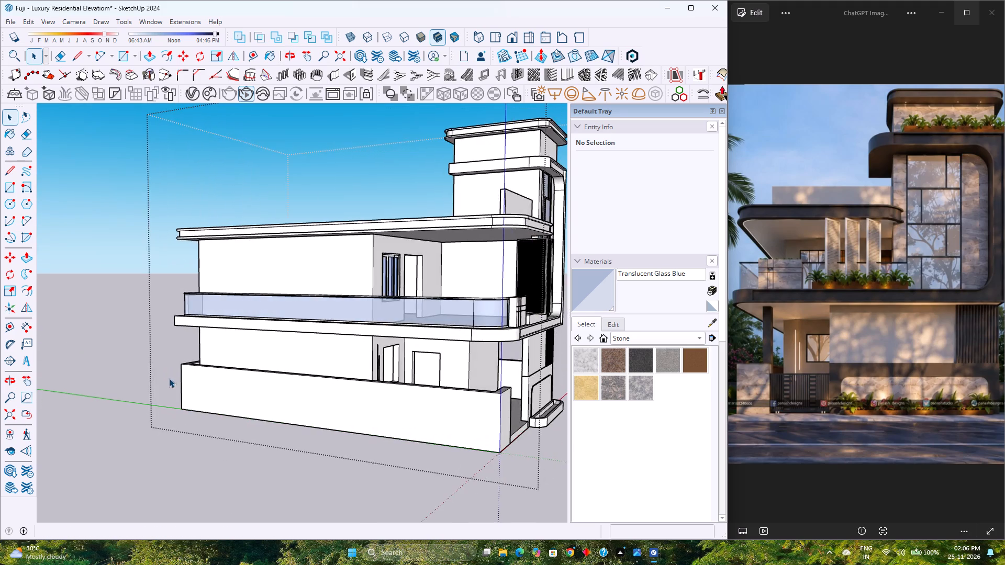
pyautogui.scroll(-4, 172, 377)
pyautogui.moveTo(251, 368); pyautogui.dragTo(151, 360, button='middle')
pyautogui.scroll(2, 431, 356)
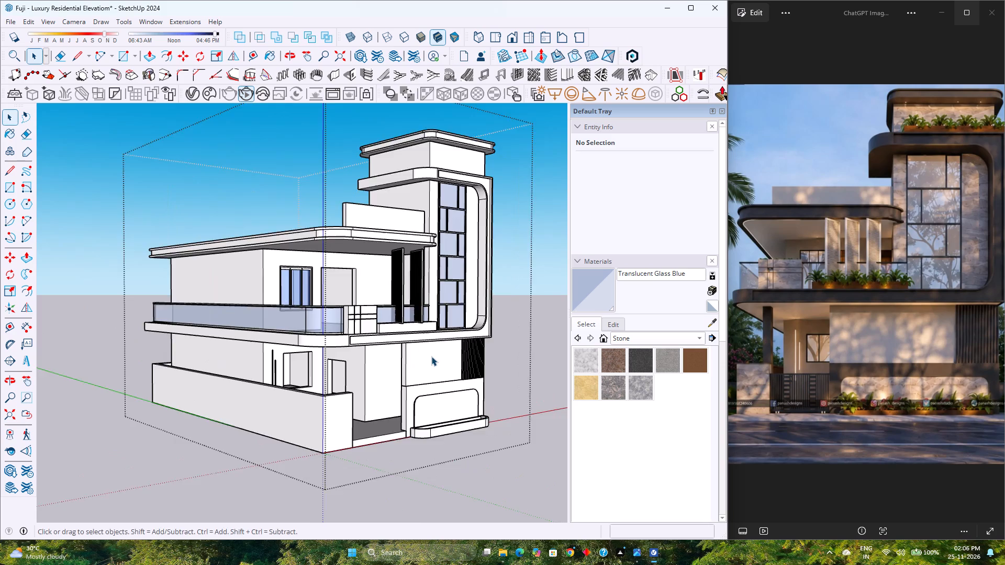
pyautogui.scroll(2, 431, 356)
pyautogui.moveTo(431, 356); pyautogui.dragTo(209, 369, button='middle')
pyautogui.click(516, 40)
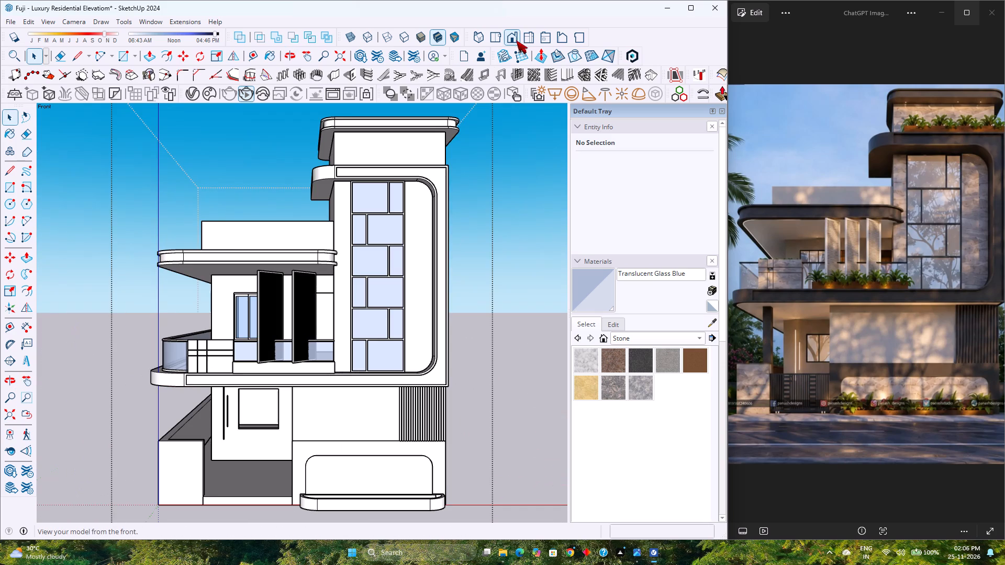
pyautogui.scroll(-5, 293, 356)
pyautogui.scroll(5, 293, 356)
pyautogui.scroll(-2, 294, 347)
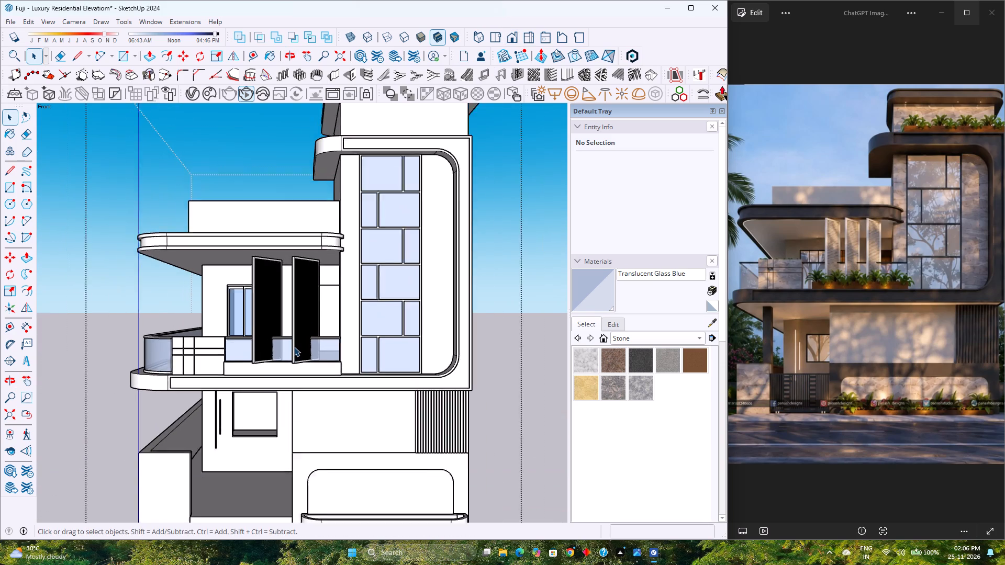
pyautogui.scroll(-1, 294, 347)
pyautogui.scroll(-1, 211, 496)
pyautogui.scroll(2, 261, 444)
pyautogui.moveTo(263, 436); pyautogui.dragTo(331, 423, button='middle')
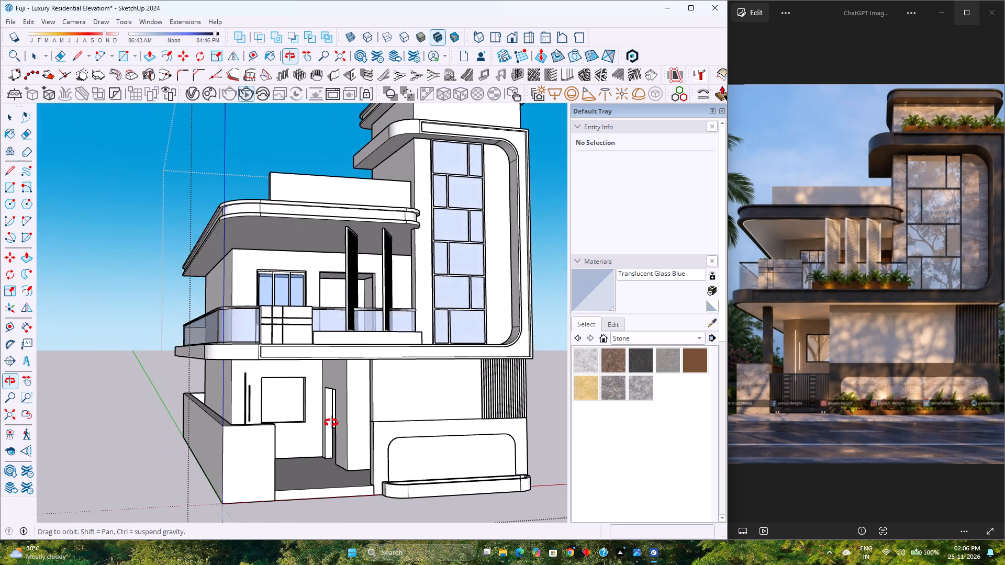
pyautogui.moveTo(331, 423); pyautogui.dragTo(339, 436, button='middle')
# Copy the three-panel window from the upper-floor wall group into the ground-floor wall group, placing it at the window opening's lower corner.
pyautogui.scroll(5, 273, 319)
pyautogui.click(273, 318)
pyautogui.click(273, 318)
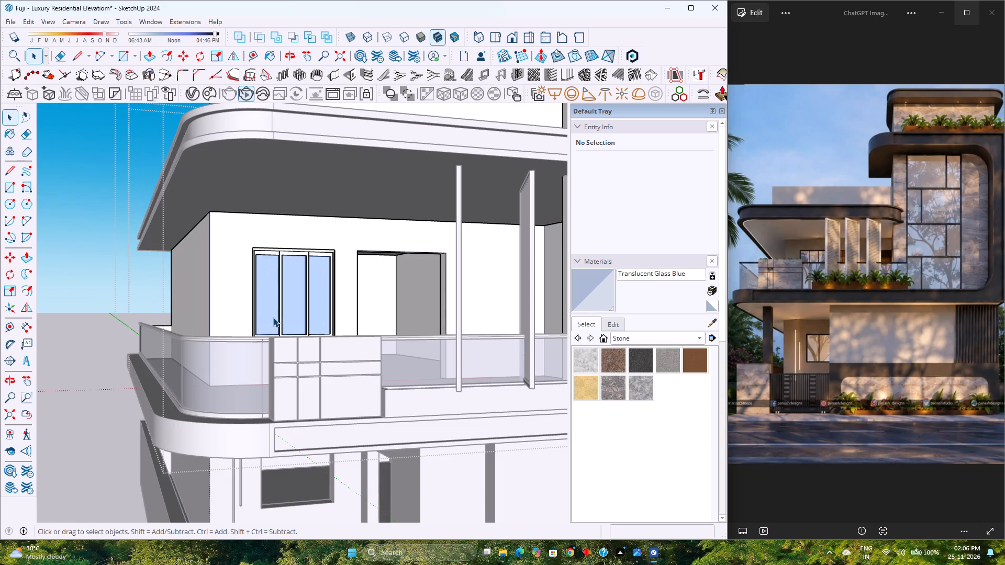
pyautogui.click(273, 318)
pyautogui.hotkey('ctrl', 'c')
pyautogui.scroll(-3, 273, 318)
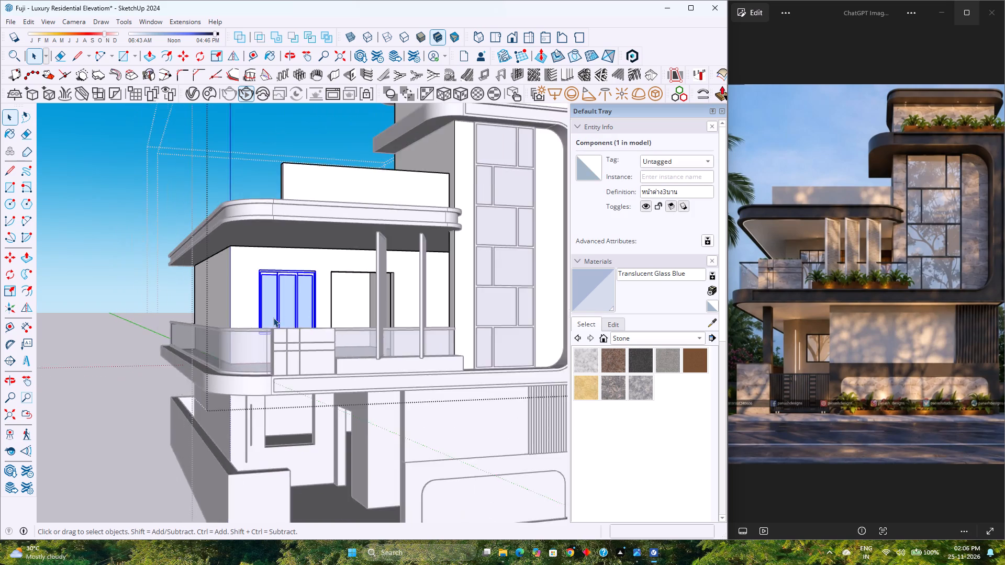
pyautogui.scroll(-4, 273, 318)
pyautogui.click(519, 527)
pyautogui.click(509, 517)
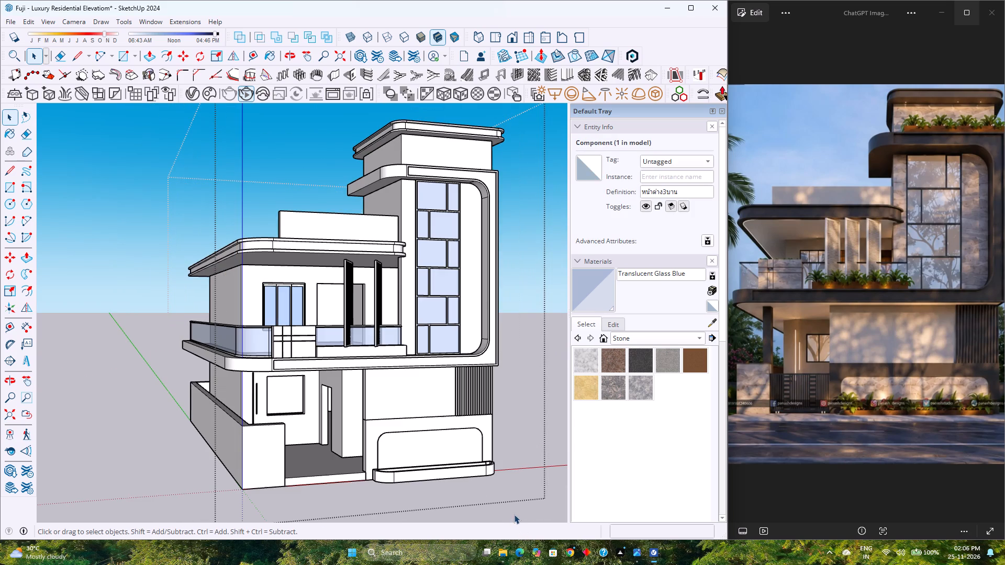
pyautogui.doubleClick(306, 406)
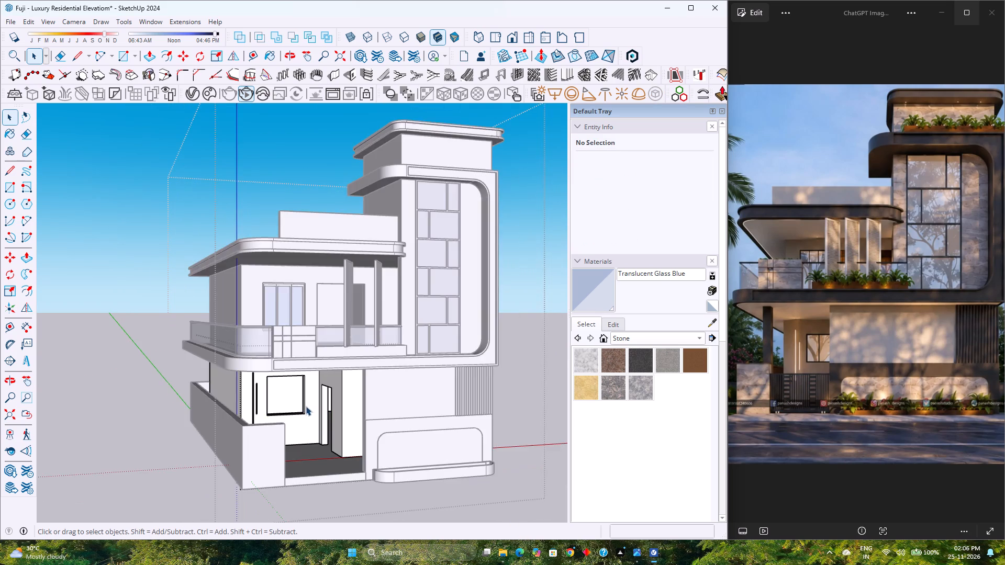
pyautogui.scroll(8, 306, 406)
pyautogui.hotkey('ctrl', 'v')
pyautogui.scroll(5, 268, 416)
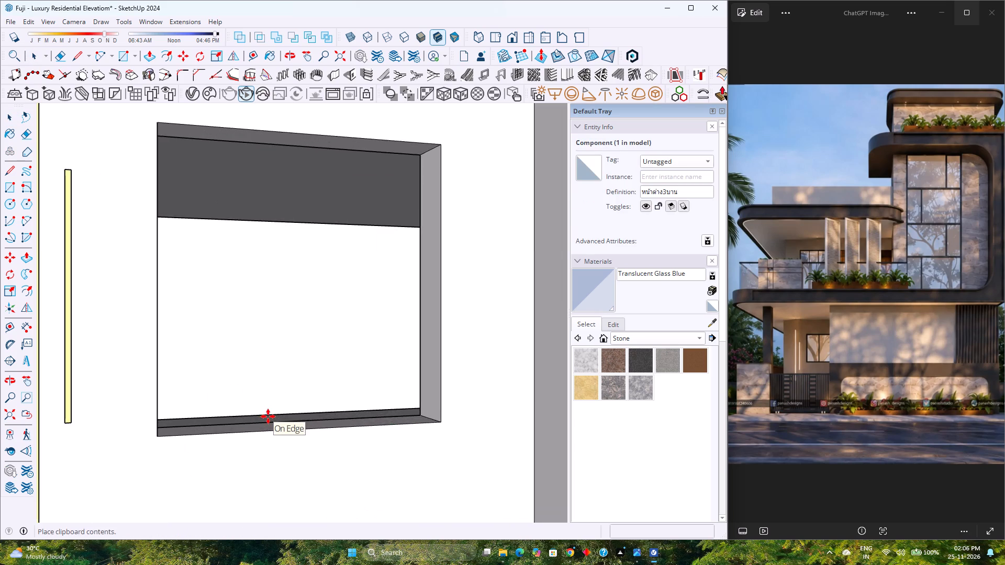
pyautogui.scroll(-4, 268, 416)
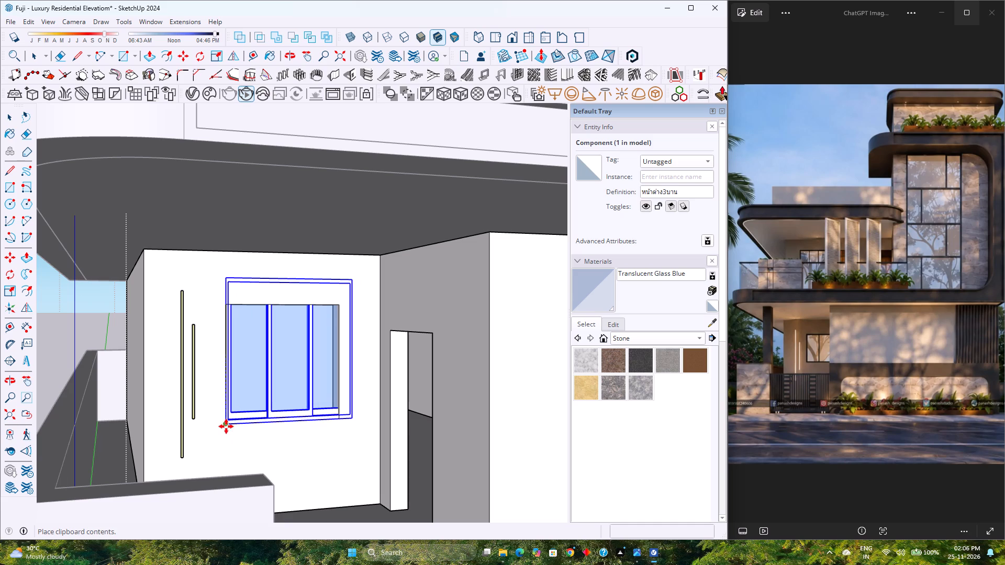
pyautogui.click(226, 426)
# Scale the ground-floor window's height down to about 0.82 so its top meets the opening's upper edge.
pyautogui.press('s')
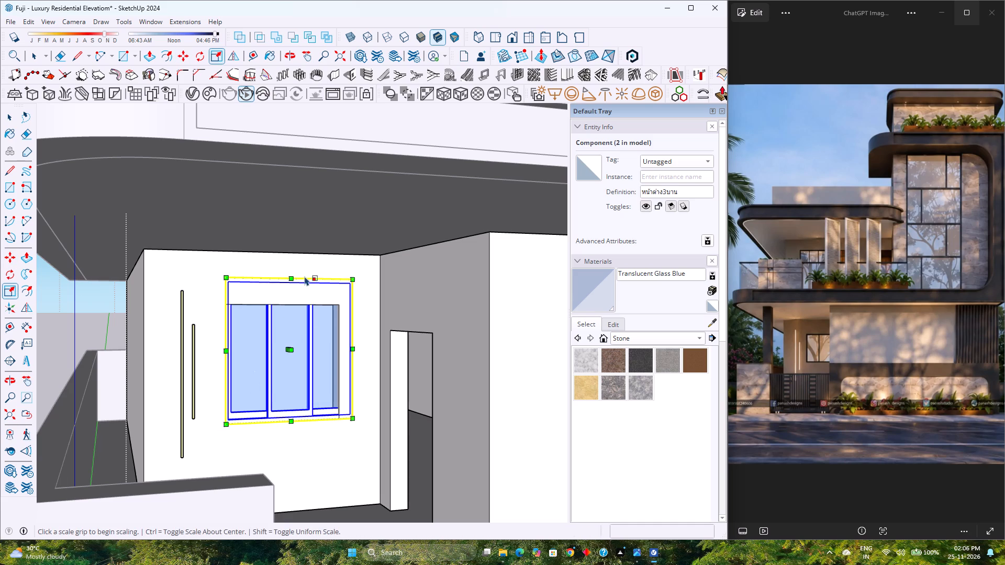
pyautogui.click(285, 282)
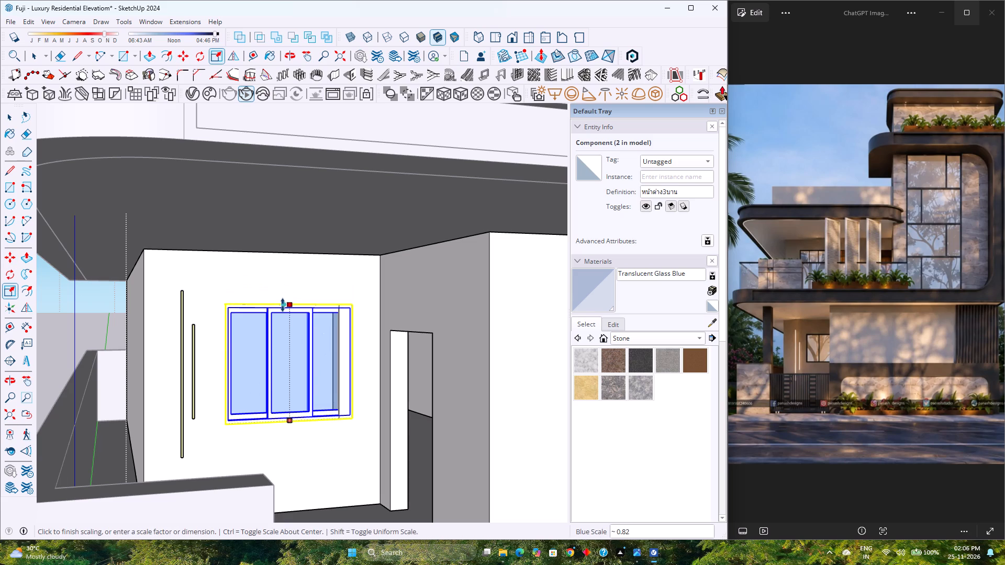
pyautogui.click(283, 305)
# Scale the ground-floor window's width down to the opening's side edge nearest the doorway.
pyautogui.scroll(3, 343, 361)
pyautogui.moveTo(343, 361); pyautogui.dragTo(359, 392, button='middle')
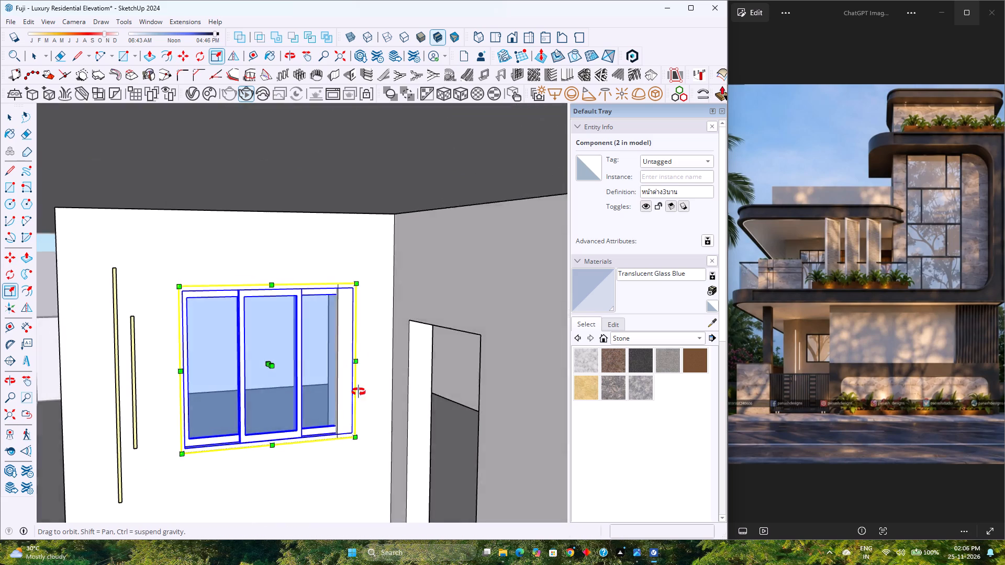
pyautogui.moveTo(359, 392); pyautogui.dragTo(347, 379, button='middle')
pyautogui.scroll(8, 344, 373)
pyautogui.moveTo(344, 373); pyautogui.dragTo(434, 385, button='middle')
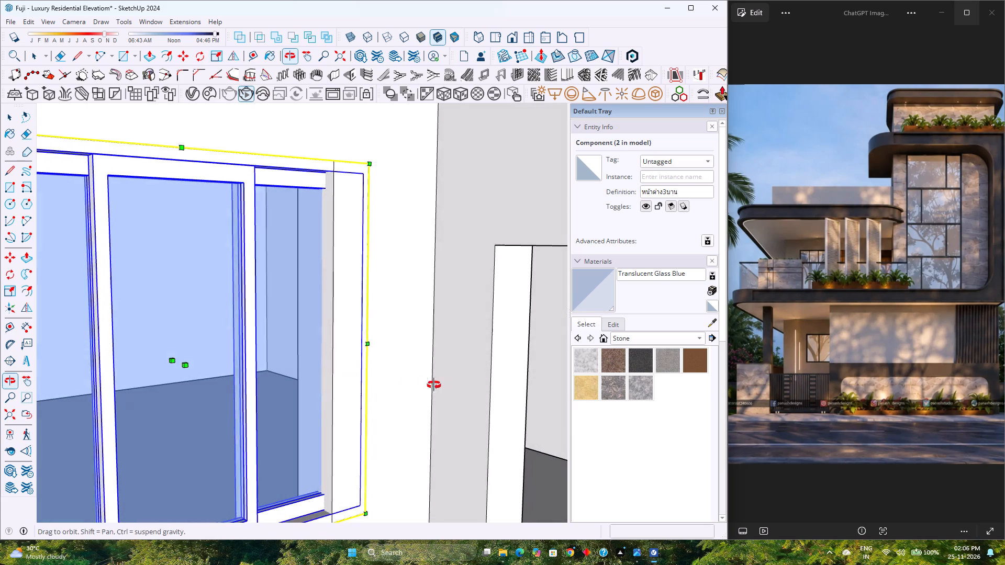
pyautogui.moveTo(434, 385); pyautogui.dragTo(438, 386, button='middle')
pyautogui.click(359, 342)
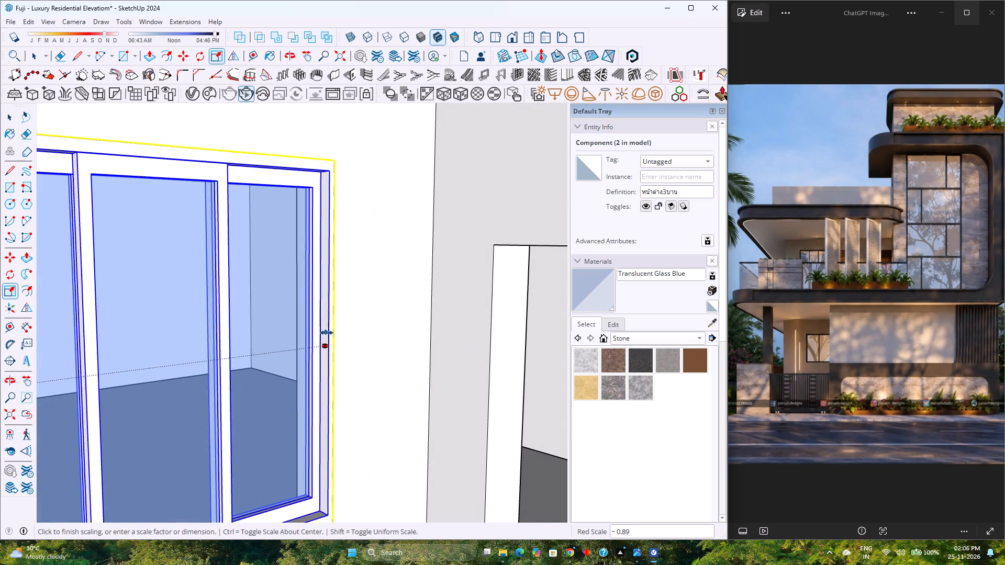
pyautogui.scroll(4, 327, 333)
pyautogui.click(332, 330)
pyautogui.scroll(-2, 332, 330)
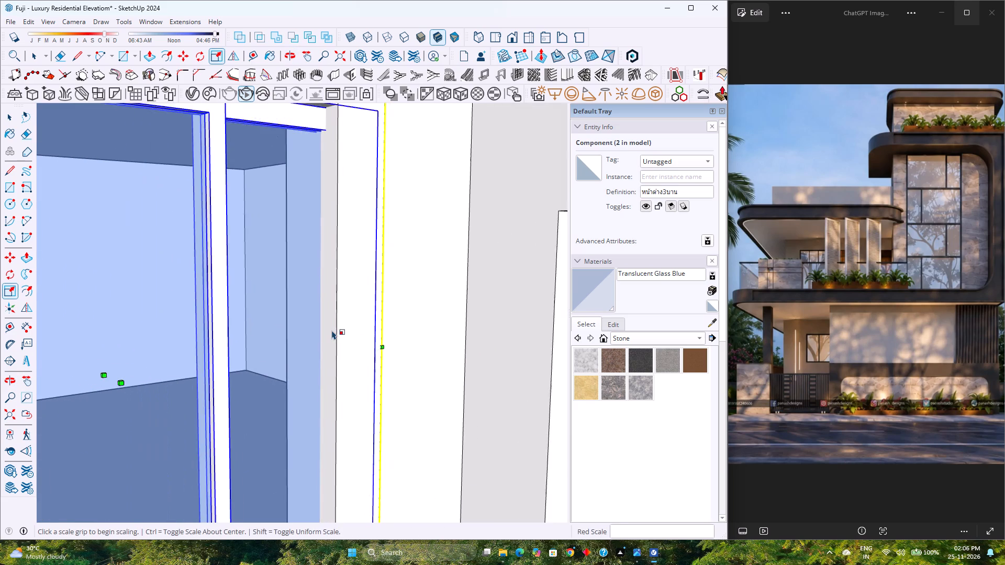
pyautogui.scroll(-3, 332, 330)
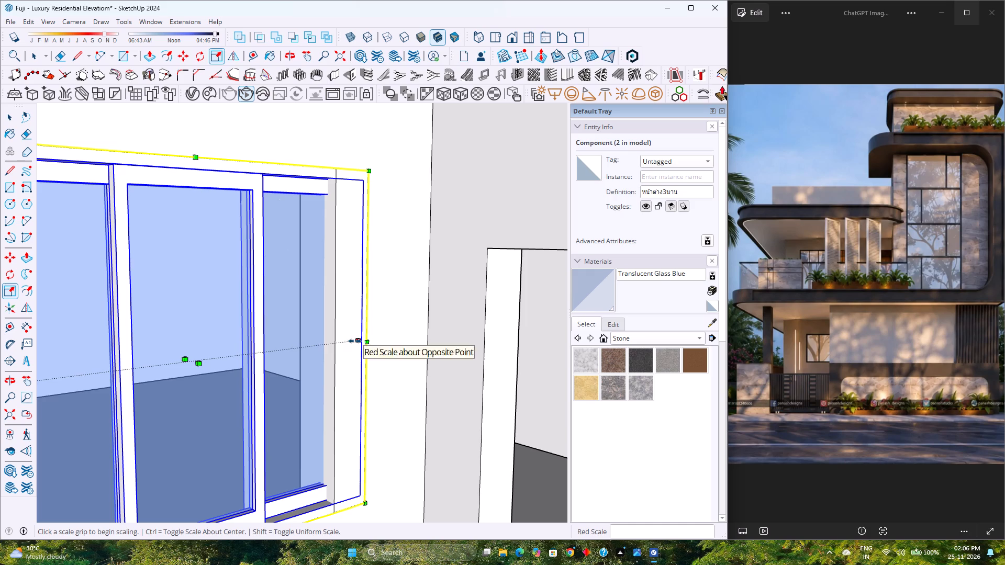
pyautogui.click(355, 341)
pyautogui.click(335, 346)
# Move the ground-floor window about 1 1/4" inward into the depth of its wall opening.
pyautogui.scroll(-3, 335, 346)
pyautogui.moveTo(335, 346); pyautogui.dragTo(189, 344, button='middle')
pyautogui.scroll(1, 332, 346)
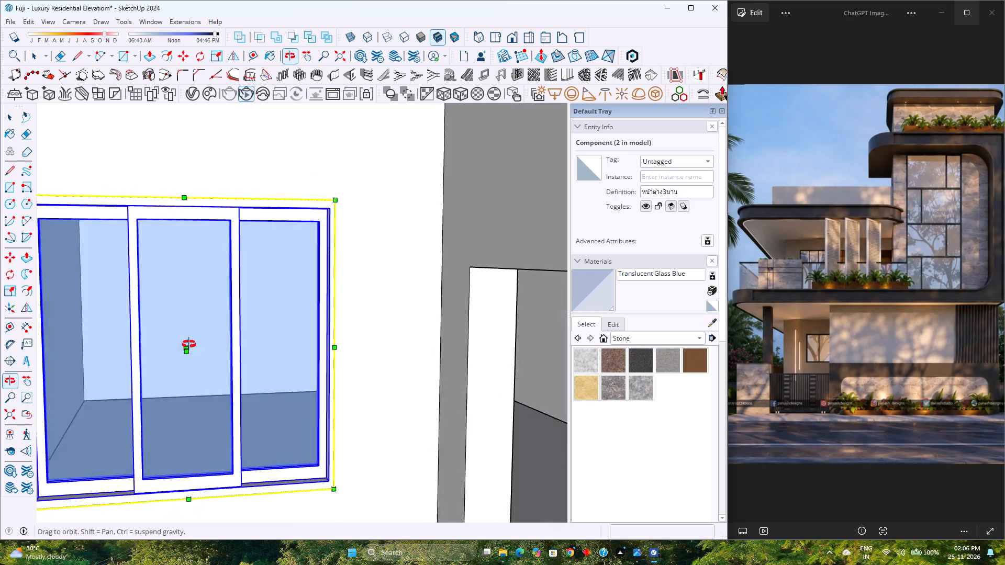
pyautogui.moveTo(189, 344); pyautogui.dragTo(125, 381, button='middle')
pyautogui.press('m')
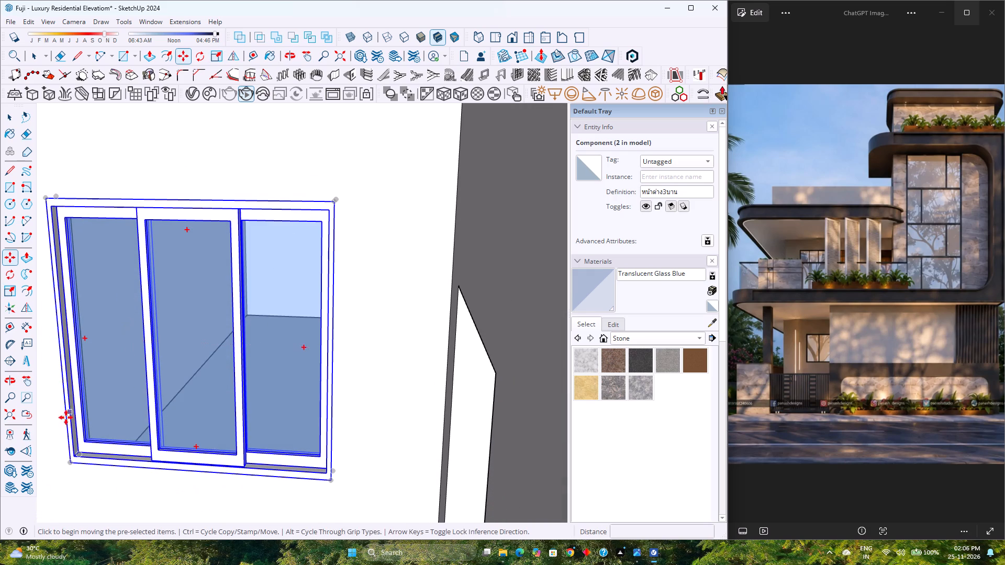
pyautogui.scroll(7, 77, 467)
pyautogui.moveTo(77, 463); pyautogui.dragTo(60, 503, button='middle')
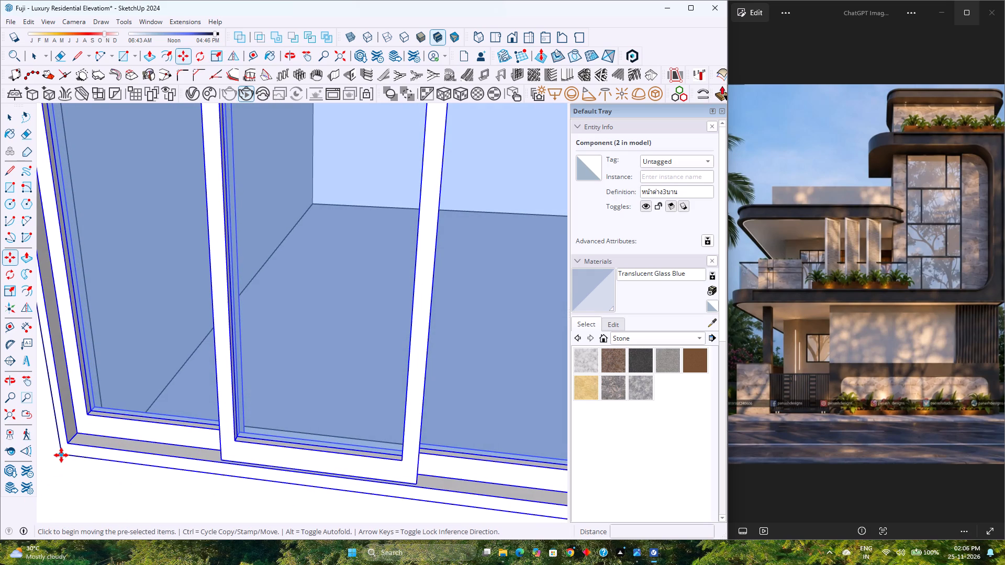
pyautogui.click(61, 455)
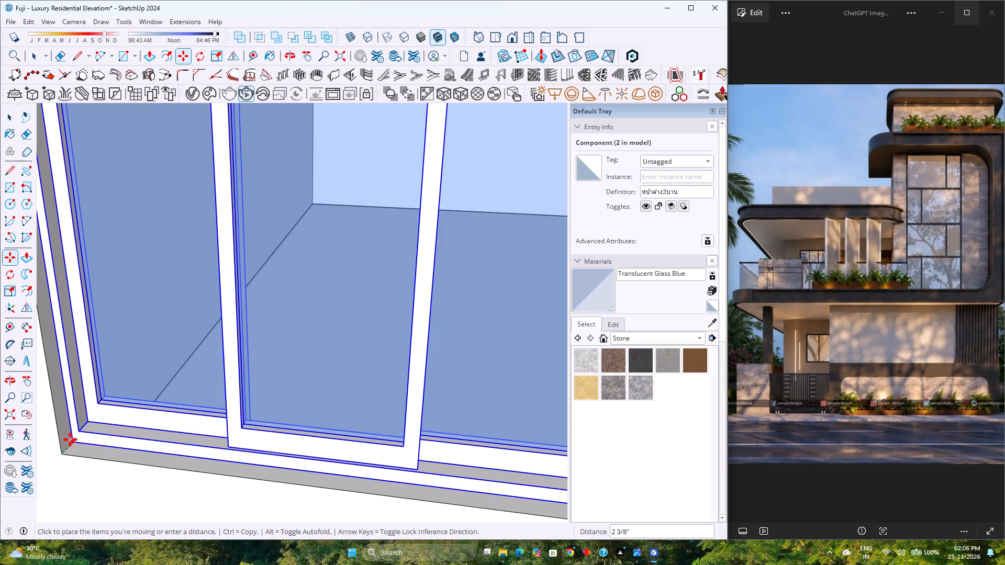
pyautogui.scroll(6, 70, 439)
pyautogui.moveTo(67, 447); pyautogui.dragTo(44, 510, button='middle')
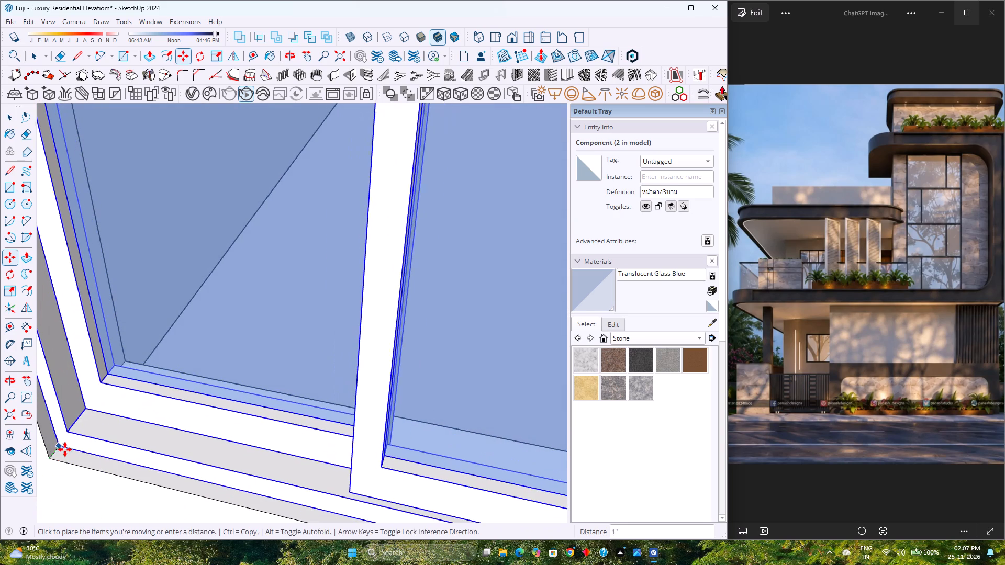
pyautogui.click(65, 446)
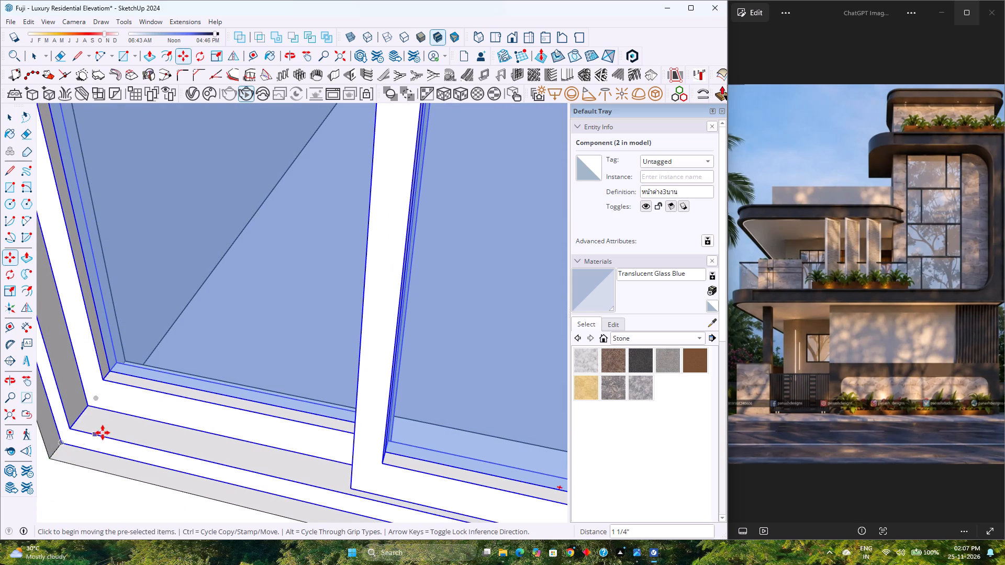
# Close the ground-floor wall group and its parent group, leaving nothing selected.
pyautogui.scroll(-9, 106, 431)
pyautogui.moveTo(106, 431); pyautogui.dragTo(203, 388, button='middle')
pyautogui.middleClick(203, 388)
pyautogui.scroll(-4, 204, 388)
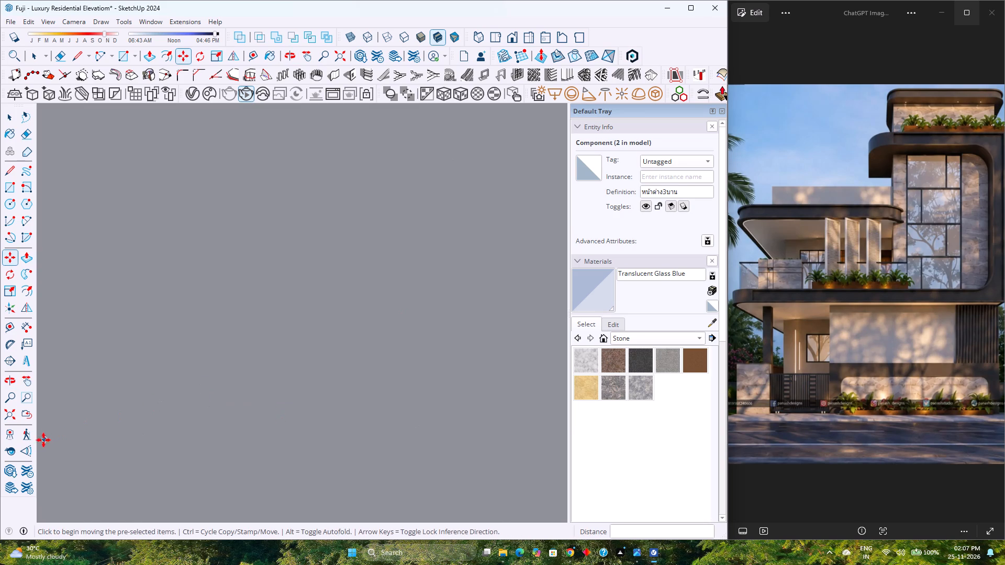
pyautogui.click(9, 417)
pyautogui.scroll(-3, 99, 397)
pyautogui.moveTo(104, 394); pyautogui.dragTo(226, 304, button='middle')
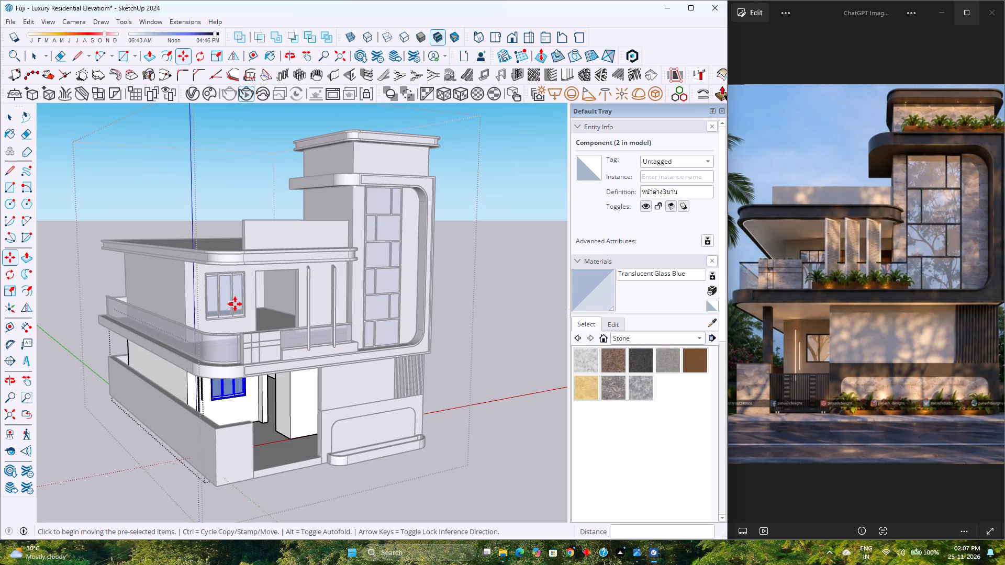
pyautogui.press('space')
pyautogui.click(495, 317)
pyautogui.click(511, 318)
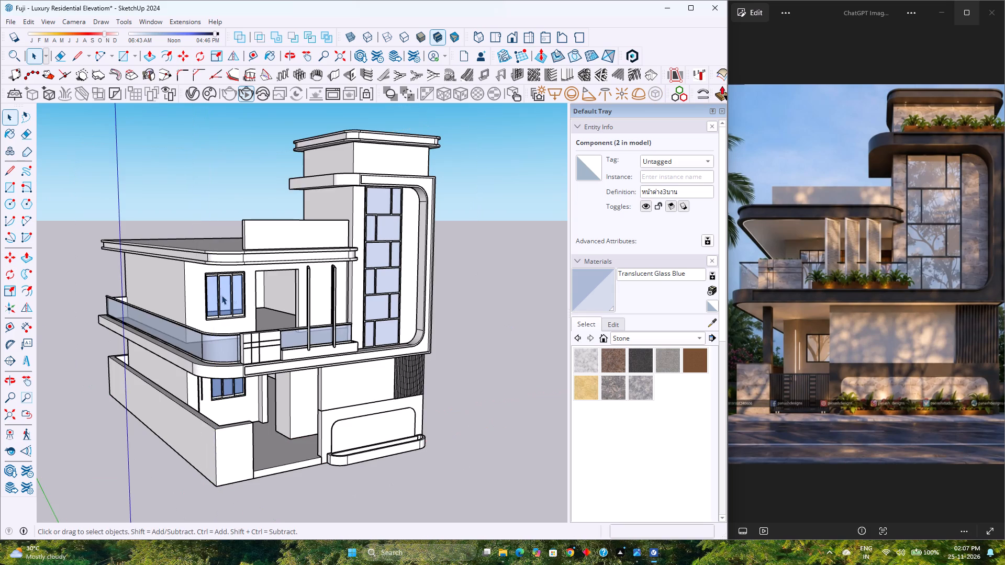
# Move the upper-floor three-panel window about 1 1/2" inward into the depth of its wall opening.
pyautogui.scroll(2, 214, 294)
pyautogui.doubleClick(196, 290)
pyautogui.scroll(6, 196, 290)
pyautogui.scroll(5, 231, 352)
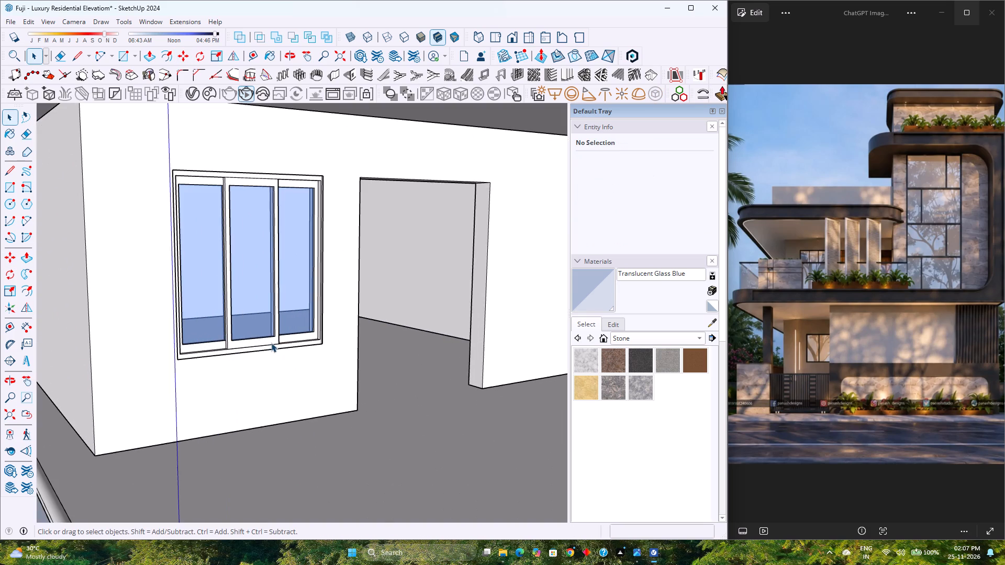
pyautogui.moveTo(270, 343); pyautogui.dragTo(118, 398, button='middle')
pyautogui.moveTo(194, 353); pyautogui.dragTo(334, 314, button='middle')
pyautogui.middleClick(334, 314)
pyautogui.scroll(-6, 336, 313)
pyautogui.keyDown('shift'); pyautogui.moveTo(234, 338); pyautogui.dragTo(255, 332, button='middle'); pyautogui.keyUp('shift')
pyautogui.keyDown('shift'); pyautogui.scroll(1, 234, 338); pyautogui.keyUp('shift')
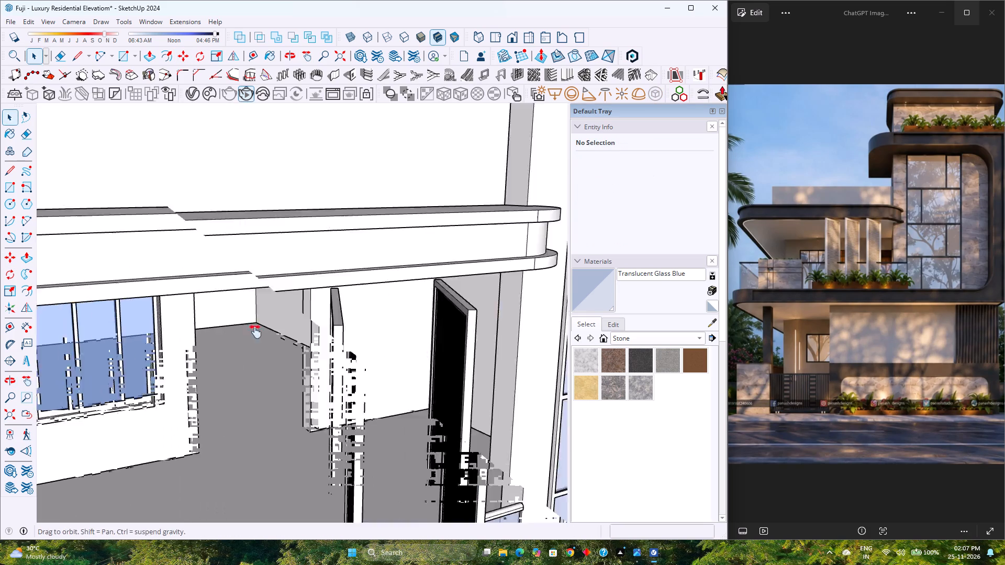
pyautogui.keyDown('shift'); pyautogui.moveTo(255, 332); pyautogui.dragTo(384, 320, button='middle'); pyautogui.keyUp('shift')
pyautogui.middleClick(386, 320)
pyautogui.scroll(11, 330, 374)
pyautogui.moveTo(341, 379); pyautogui.dragTo(220, 410, button='middle')
pyautogui.click(289, 399)
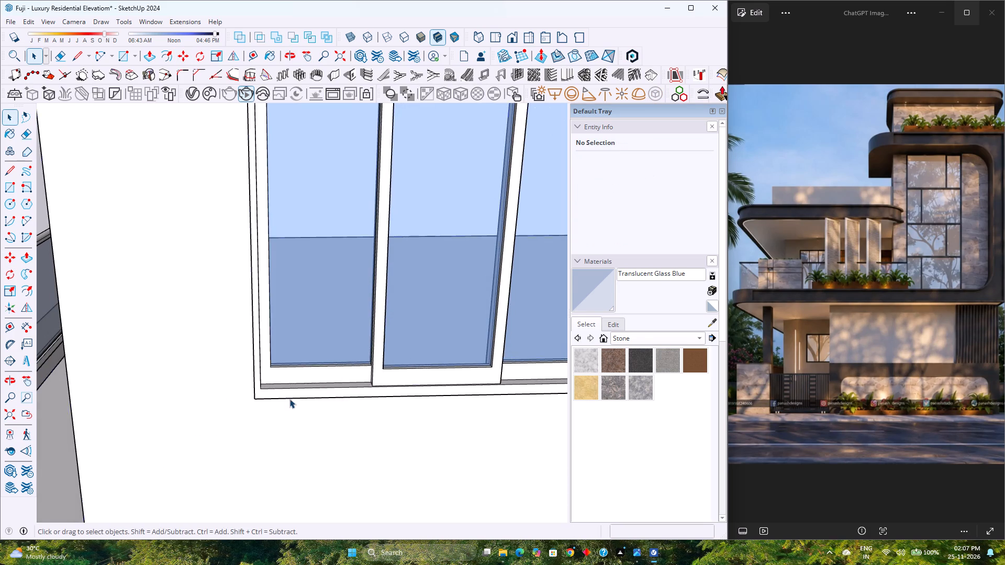
pyautogui.tripleClick(287, 393)
pyautogui.scroll(3, 287, 393)
pyautogui.moveTo(287, 393); pyautogui.dragTo(165, 412, button='middle')
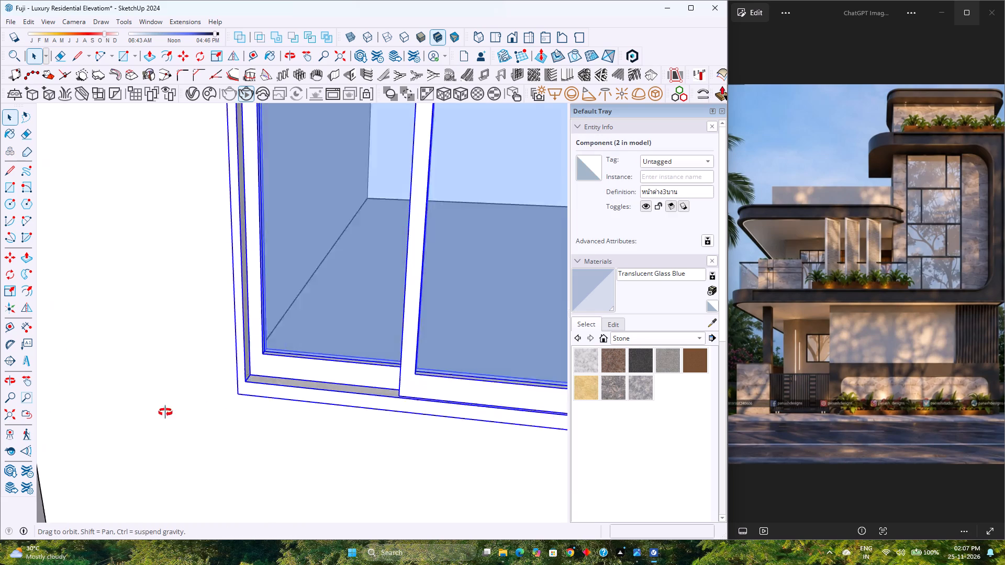
pyautogui.moveTo(165, 412); pyautogui.dragTo(87, 423, button='middle')
pyautogui.middleClick(87, 423)
pyautogui.press('m')
pyautogui.scroll(7, 237, 392)
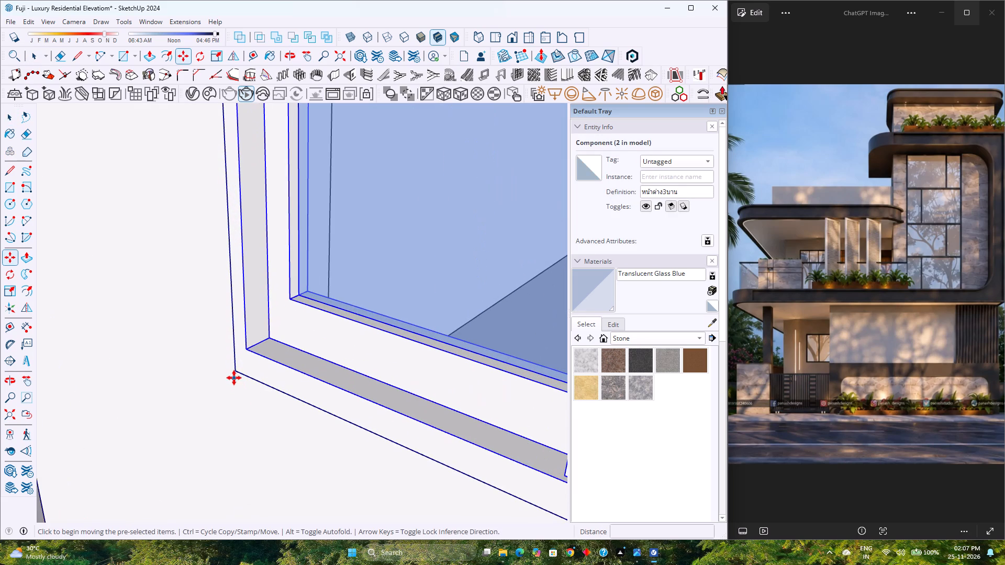
pyautogui.click(234, 371)
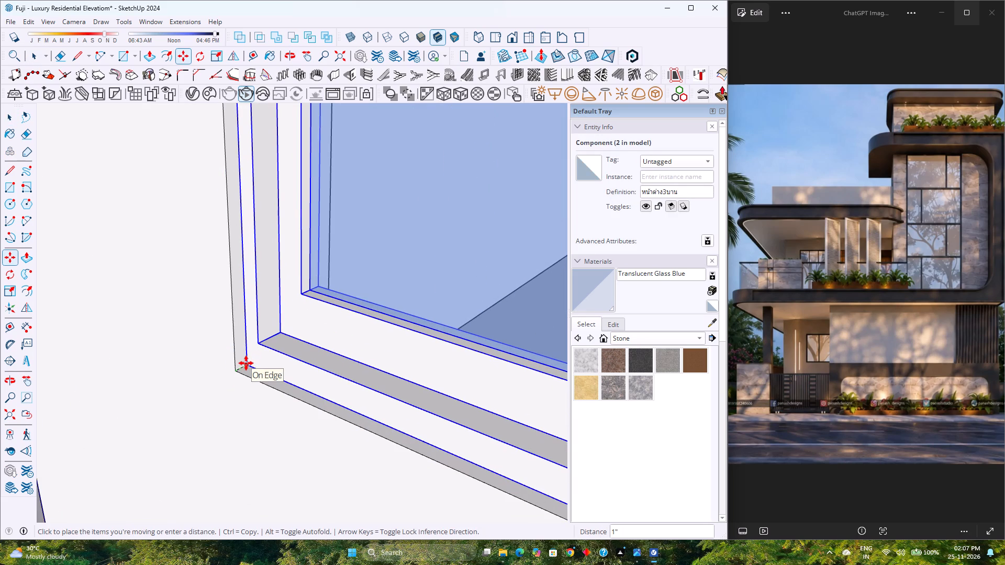
pyautogui.press('1')
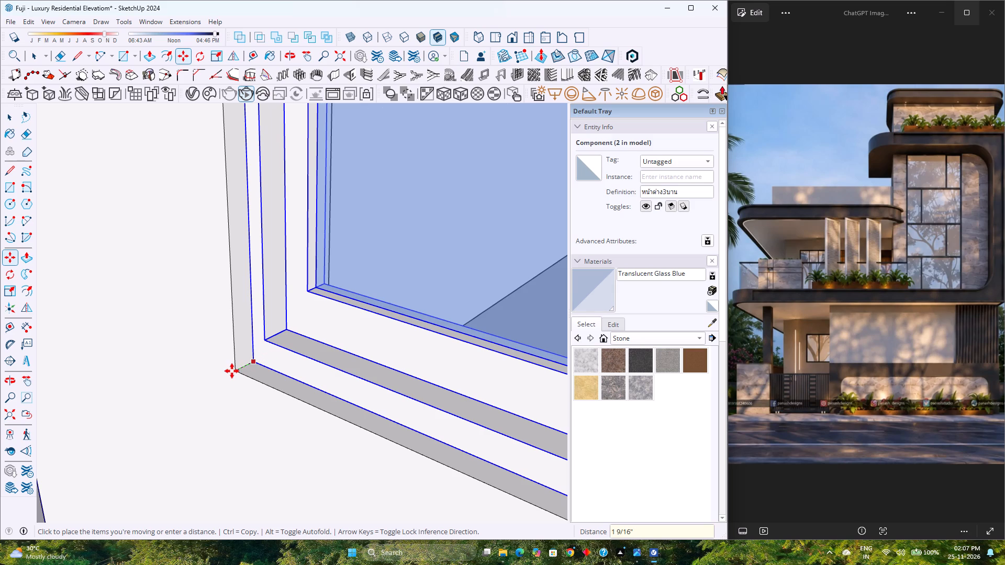
pyautogui.press('Escape')
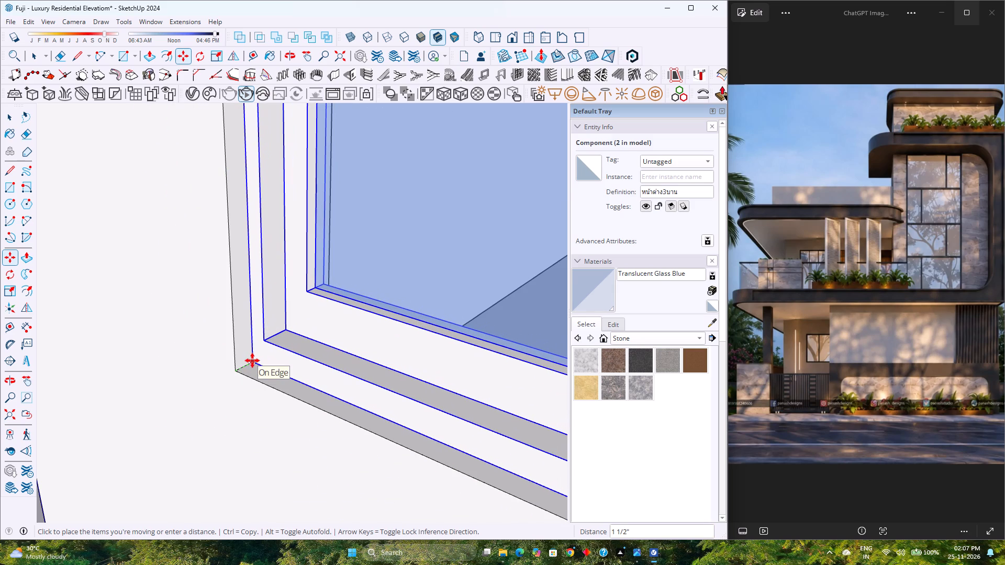
pyautogui.click(252, 360)
# Close the upper-floor wall group and save the model.
pyautogui.scroll(-4, 211, 404)
pyautogui.moveTo(211, 404); pyautogui.dragTo(262, 386, button='middle')
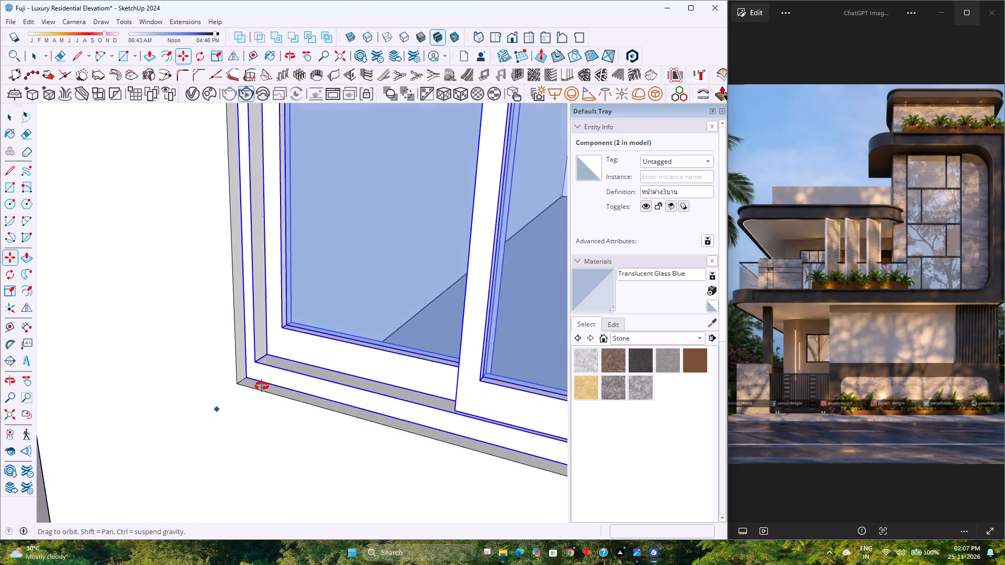
pyautogui.moveTo(262, 386); pyautogui.dragTo(262, 386, button='middle')
pyautogui.middleClick(262, 386)
pyautogui.scroll(-5, 263, 386)
pyautogui.press('space')
pyautogui.scroll(-15, 263, 386)
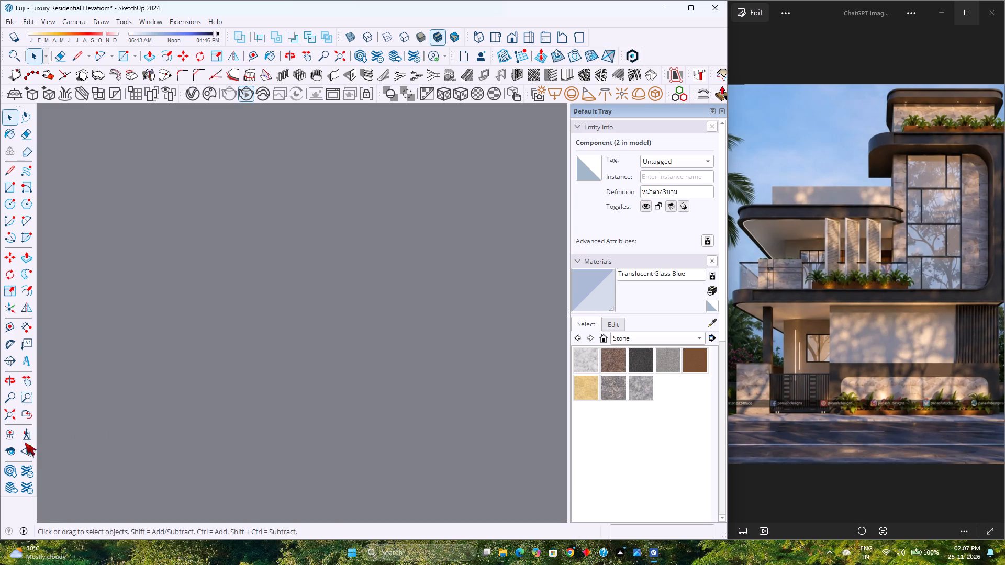
pyautogui.click(5, 412)
pyautogui.scroll(-5, 265, 368)
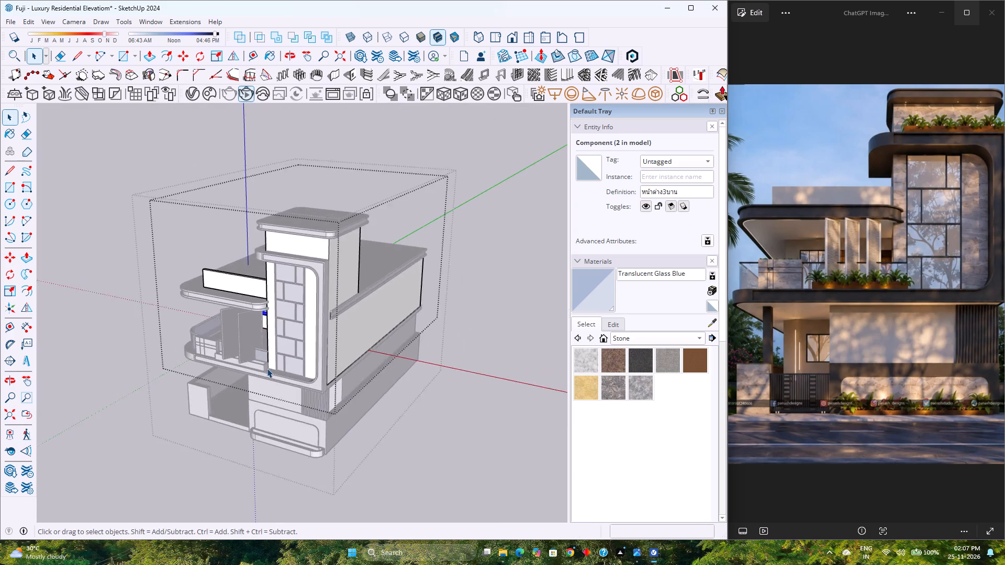
pyautogui.scroll(1, 267, 368)
pyautogui.moveTo(267, 368); pyautogui.dragTo(343, 304, button='middle')
pyautogui.middleClick(343, 304)
pyautogui.scroll(1, 374, 306)
pyautogui.click(454, 325)
pyautogui.moveTo(353, 365); pyautogui.dragTo(506, 335, button='middle')
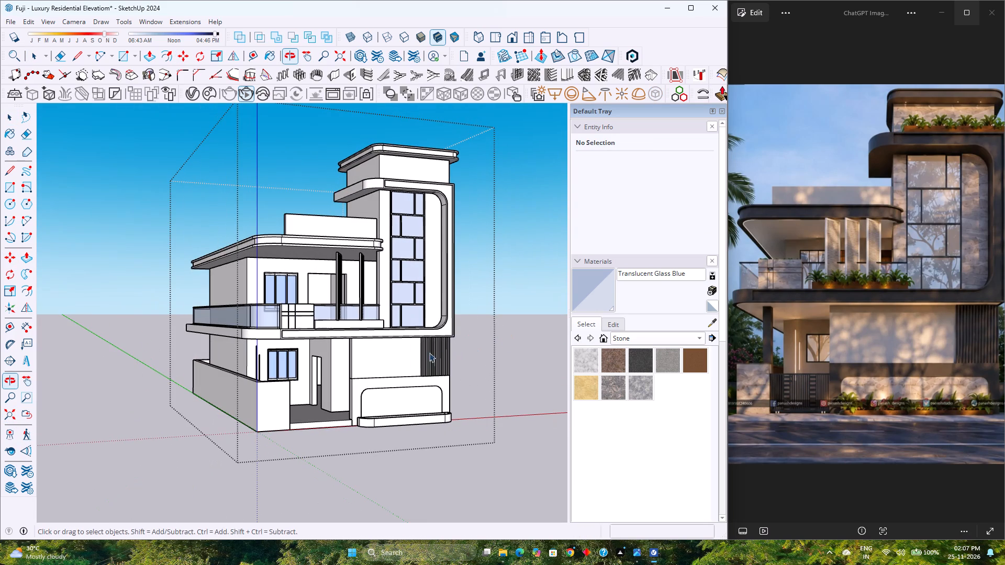
pyautogui.hotkey('ctrl', 's')
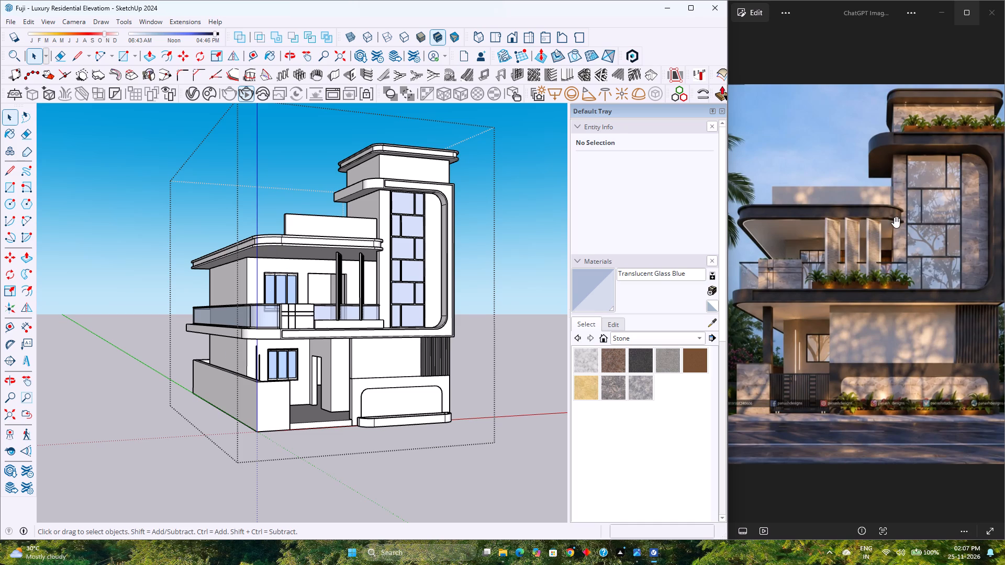
# Delete the two perforated black screen panels standing upright along the upper-floor balcony.
pyautogui.scroll(4, 312, 287)
pyautogui.moveTo(380, 280); pyautogui.dragTo(247, 302, button='middle')
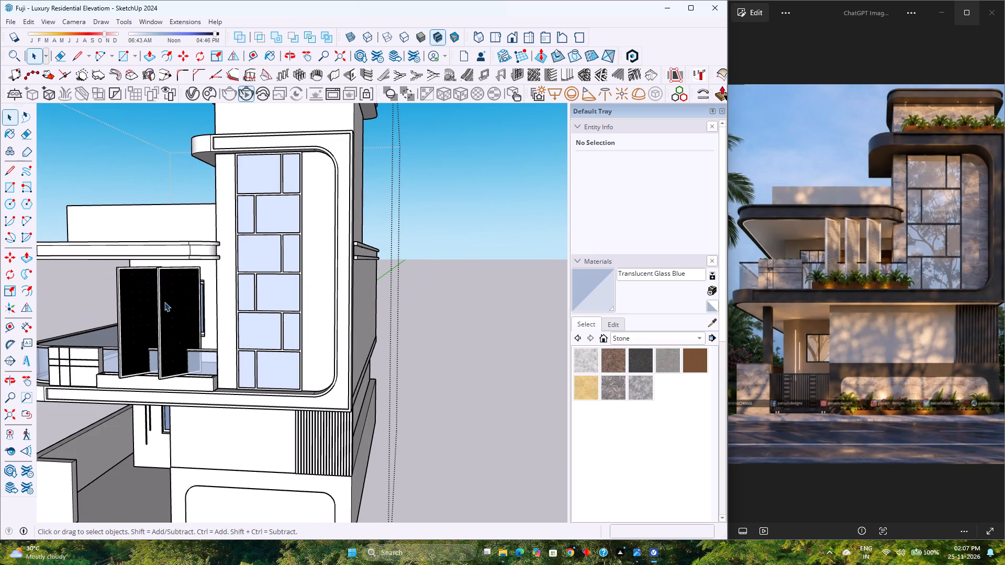
pyautogui.scroll(9, 164, 302)
pyautogui.scroll(8, 167, 351)
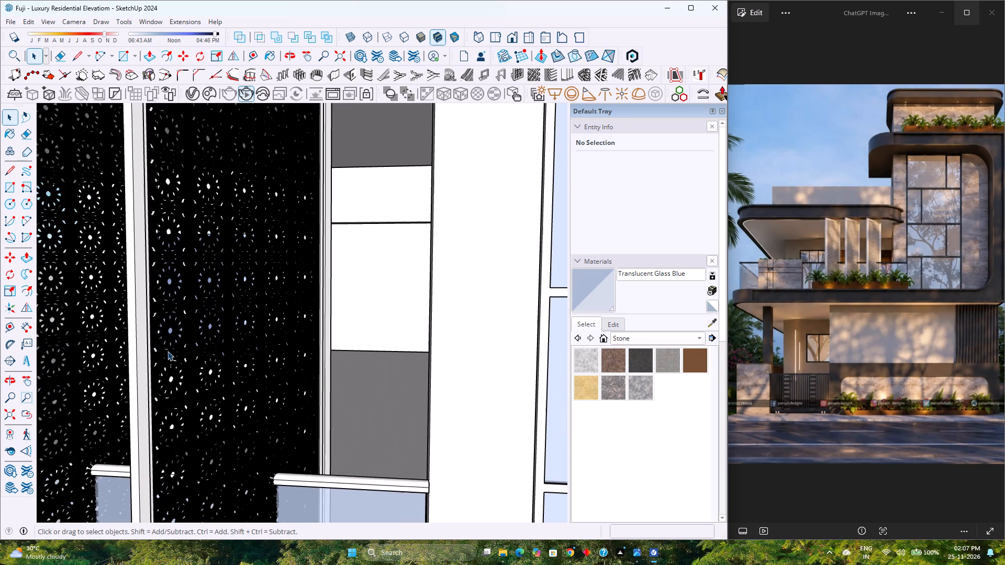
pyautogui.scroll(-12, 171, 304)
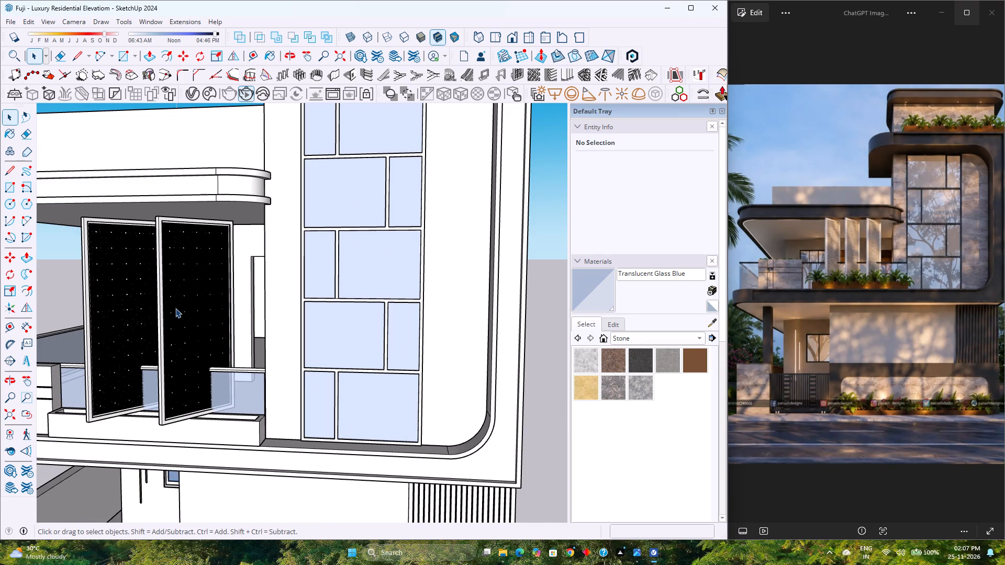
pyautogui.click(198, 359)
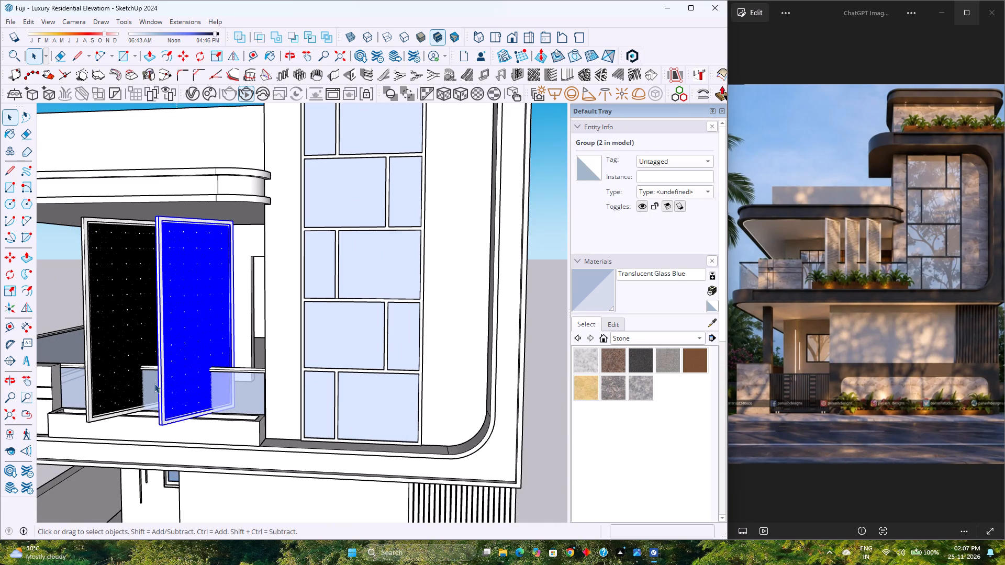
pyautogui.press('Delete')
pyautogui.click(119, 349)
pyautogui.press('Delete')
# Examine the whole front elevation without the balcony screen panels, comparing it with the reference image.
pyautogui.scroll(-7, 165, 336)
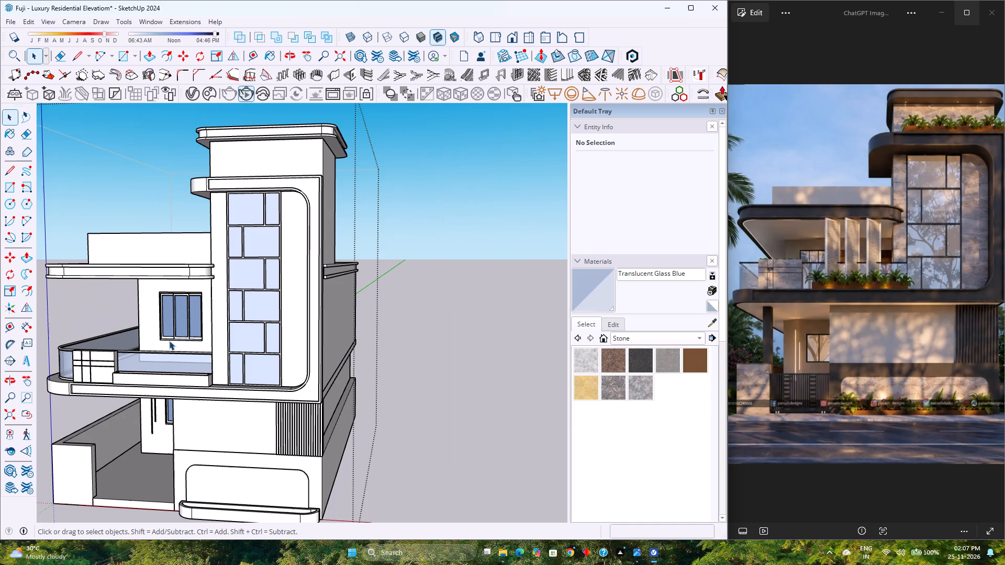
pyautogui.moveTo(170, 342); pyautogui.dragTo(240, 307, button='middle')
pyautogui.scroll(2, 341, 323)
pyautogui.scroll(-5, 341, 322)
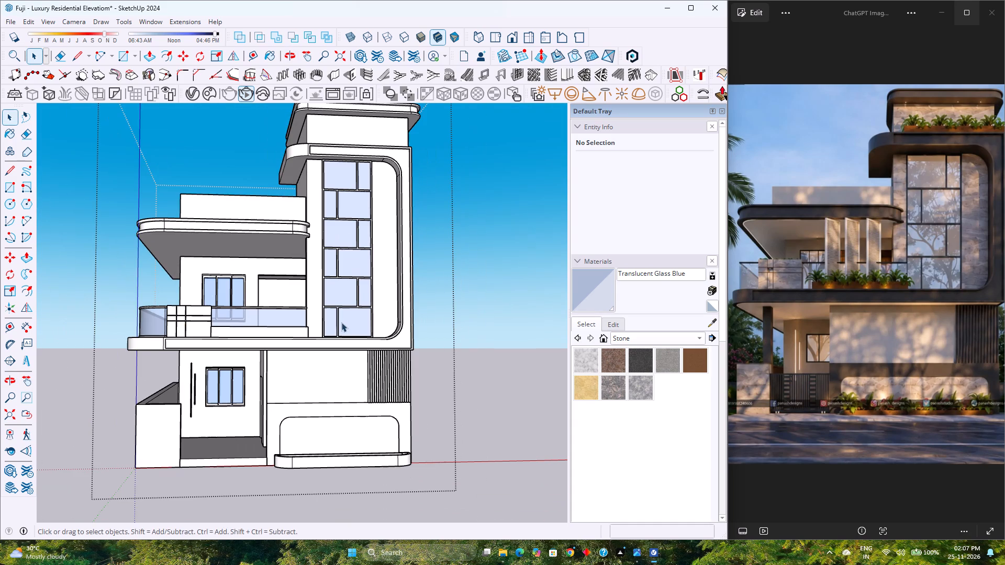
pyautogui.scroll(-3, 273, 279)
pyautogui.scroll(3, 263, 279)
pyautogui.scroll(-3, 261, 279)
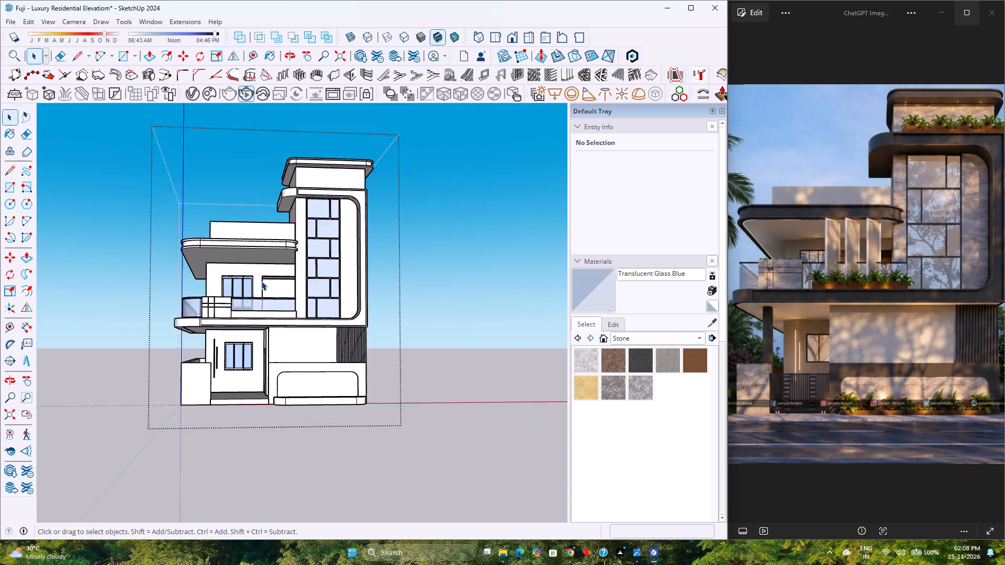
pyautogui.scroll(3, 261, 281)
pyautogui.scroll(-1, 261, 281)
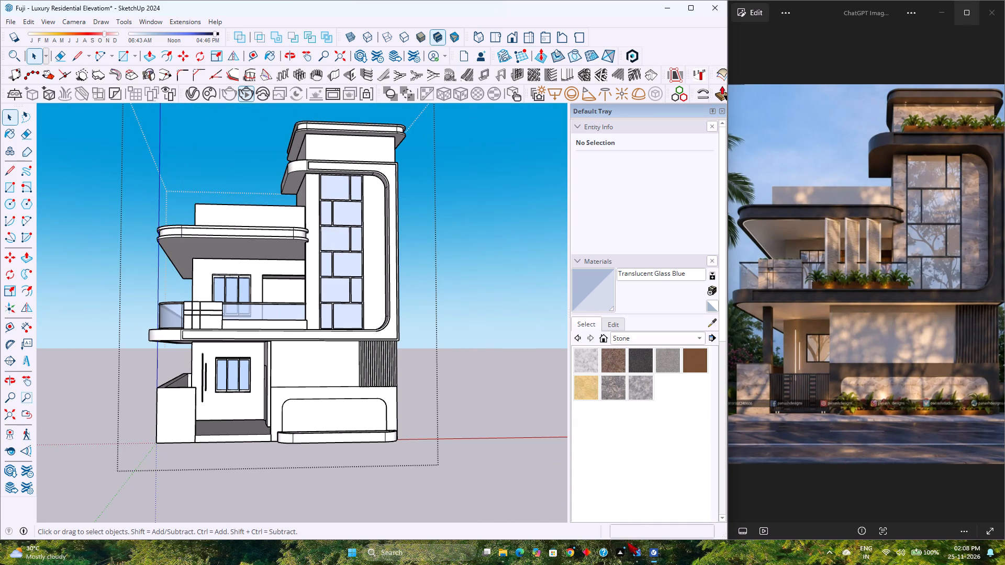
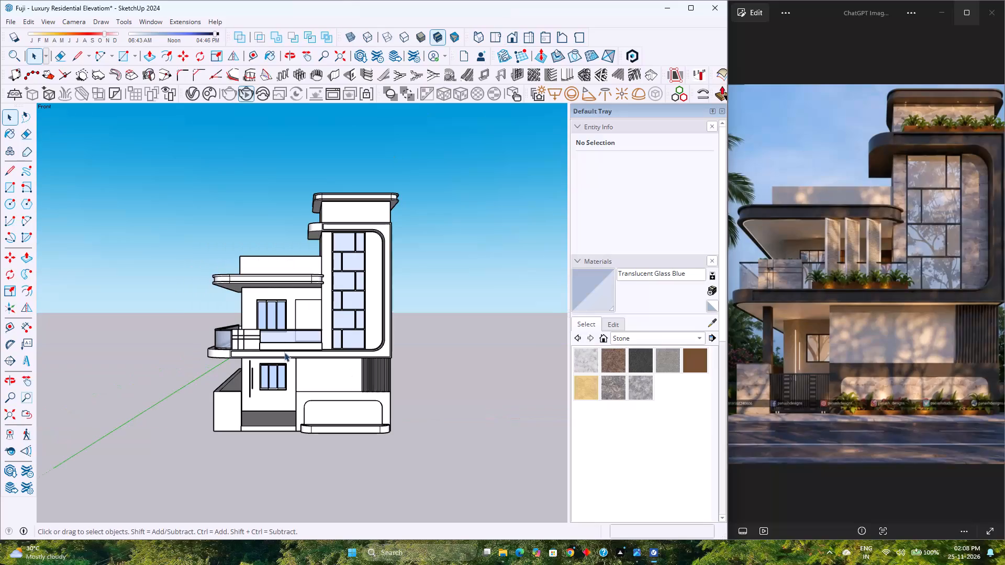
# Open the 3D Warehouse model library.
pyautogui.scroll(9, 298, 334)
pyautogui.moveTo(284, 318); pyautogui.dragTo(288, 339, button='middle')
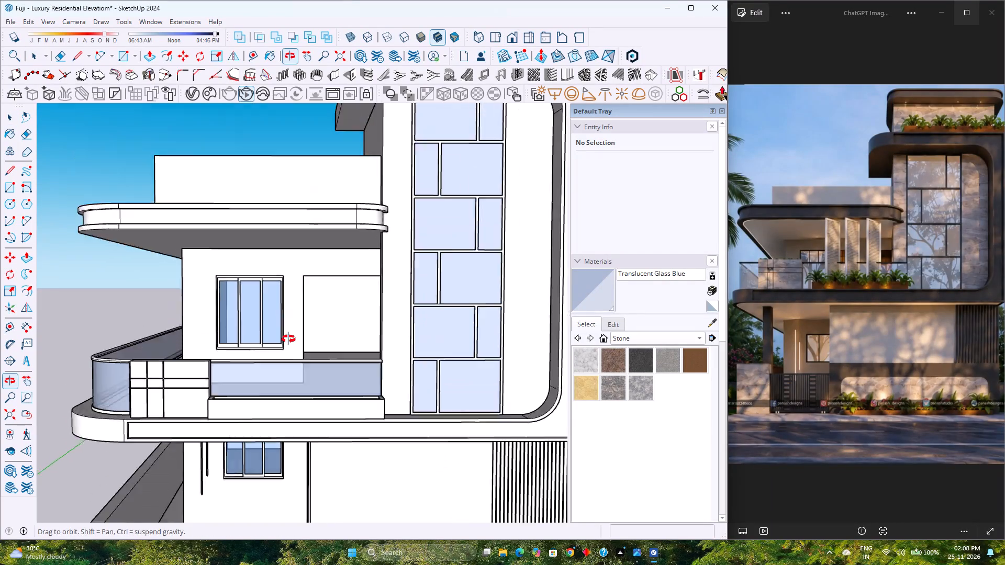
pyautogui.moveTo(288, 339); pyautogui.dragTo(291, 379, button='middle')
pyautogui.middleClick(291, 379)
pyautogui.scroll(4, 281, 370)
pyautogui.scroll(-3, 281, 370)
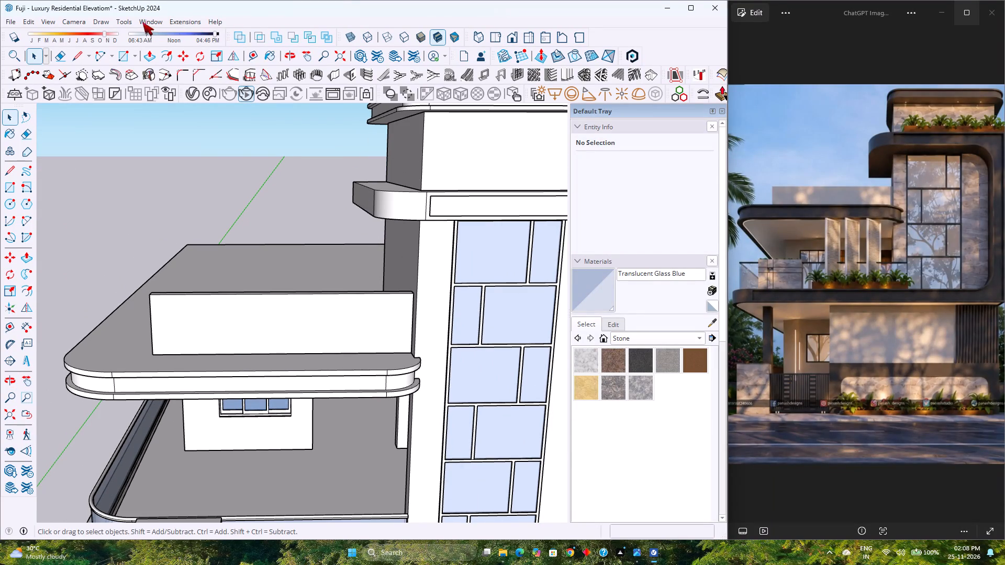
pyautogui.click(138, 22)
pyautogui.click(177, 108)
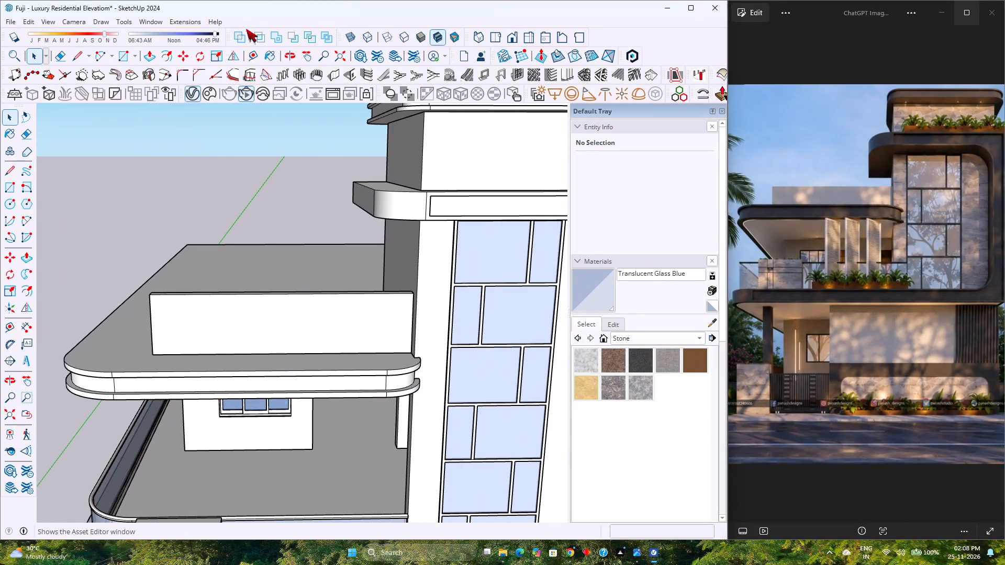
pyautogui.click(155, 23)
pyautogui.click(183, 103)
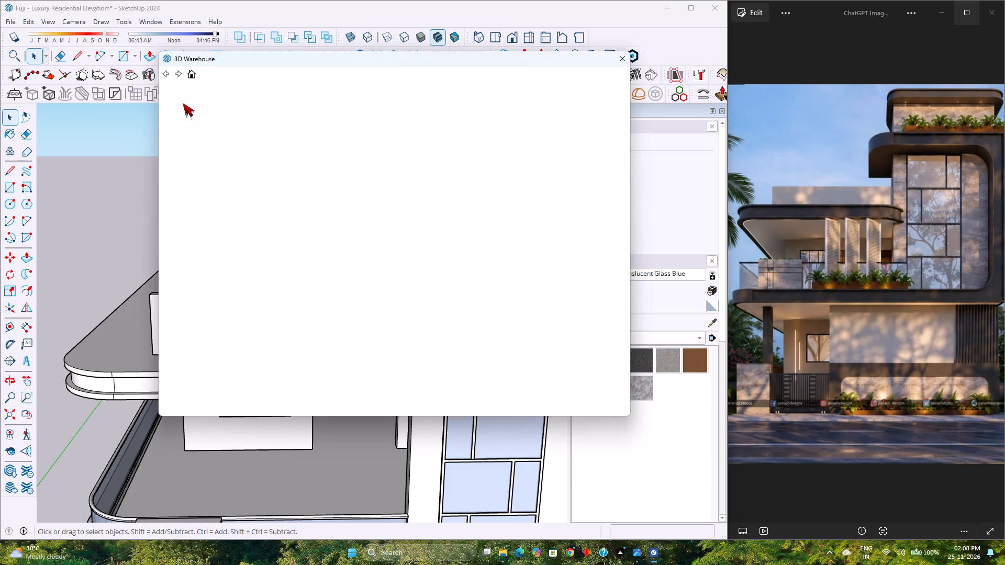
# Dismiss the promotional pop-up and search the 3D Warehouse for "Sliding Door".
pyautogui.click(379, 63)
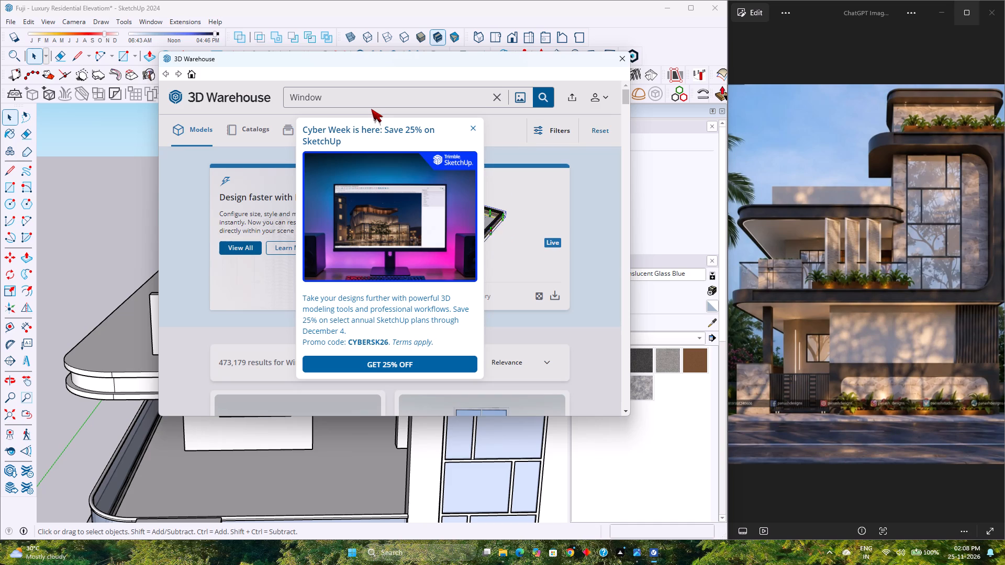
pyautogui.click(475, 133)
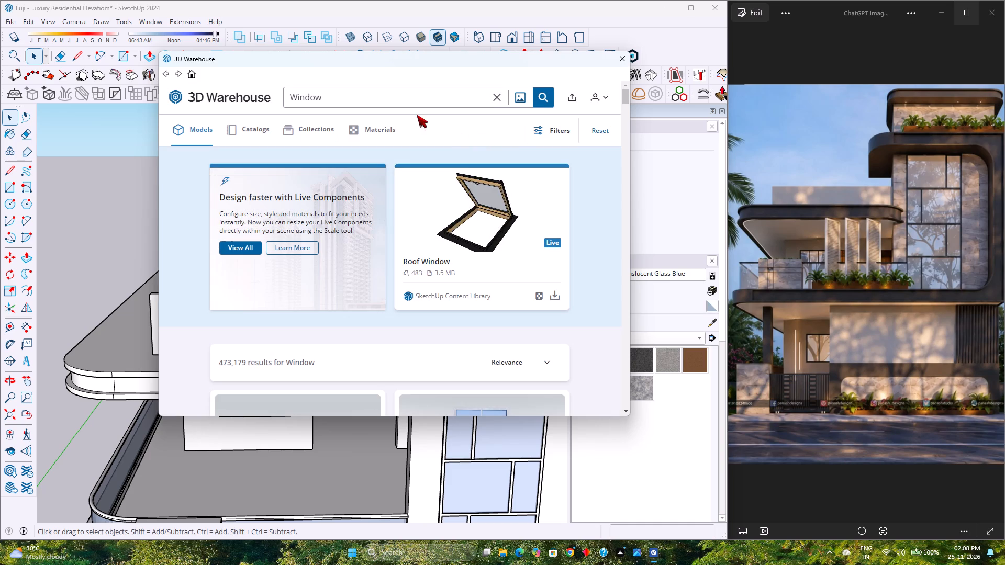
pyautogui.click(496, 102)
pyautogui.click(481, 98)
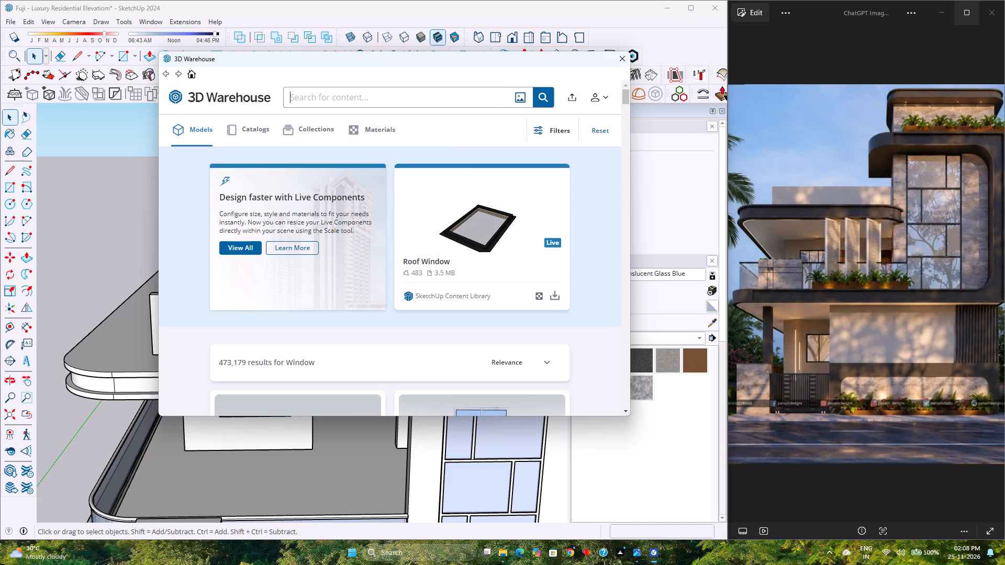
pyautogui.write('Sli')
pyautogui.write('di')
pyautogui.write('ng Door')
pyautogui.press('Return')
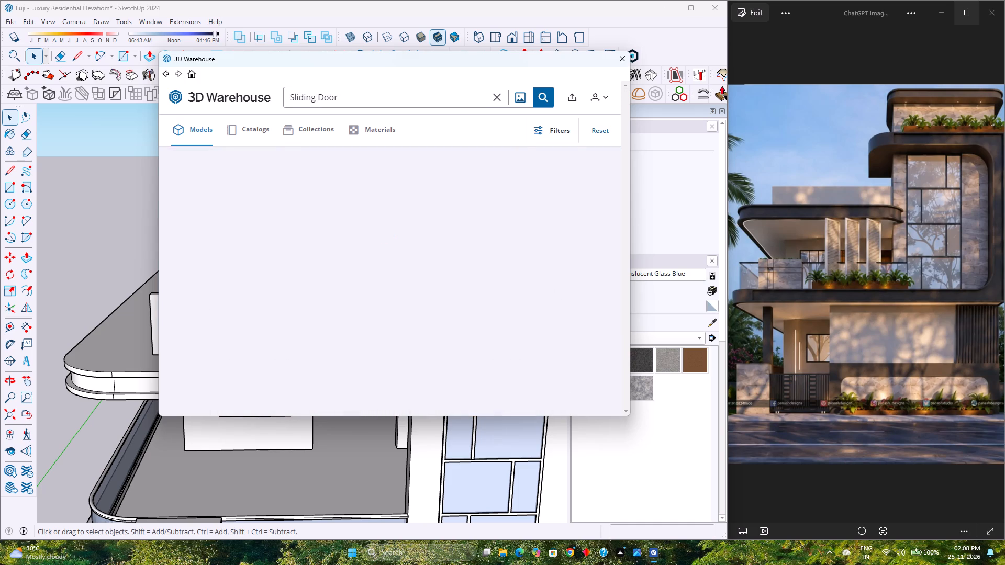
# Look through the sliding door models for a dark-framed two-panel door that suits the upper-floor opening.
pyautogui.scroll(-5, 462, 316)
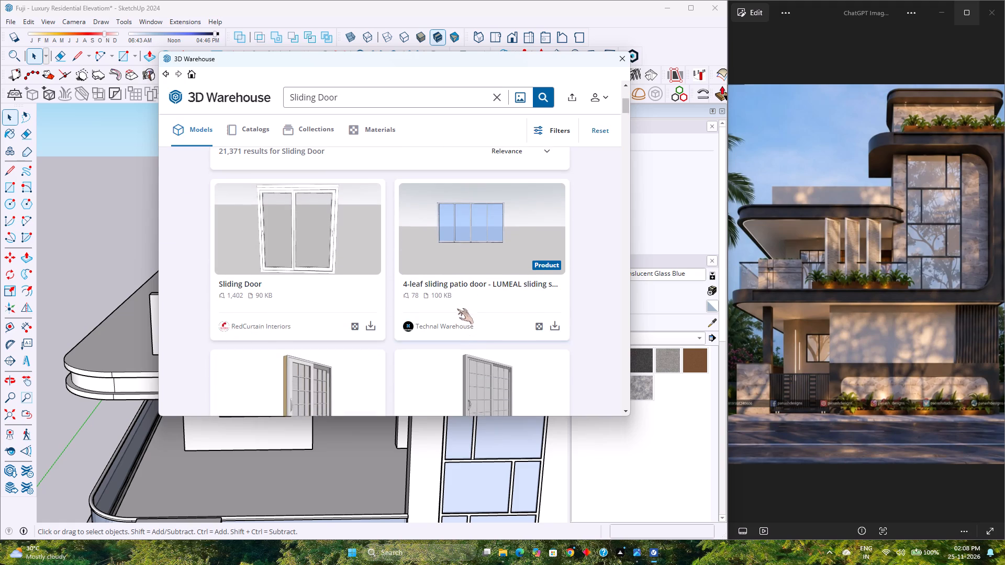
pyautogui.scroll(-12, 457, 309)
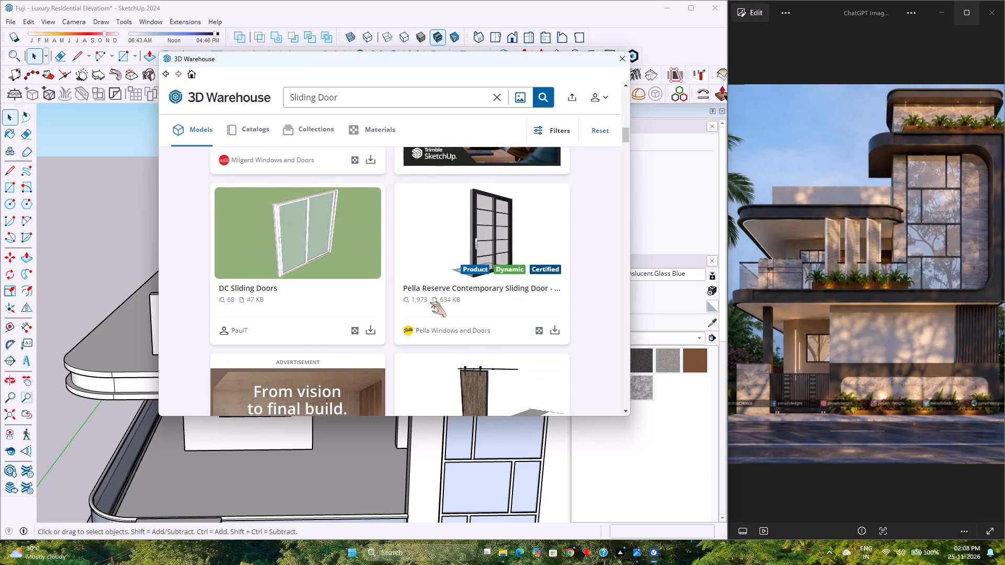
pyautogui.scroll(-2, 430, 302)
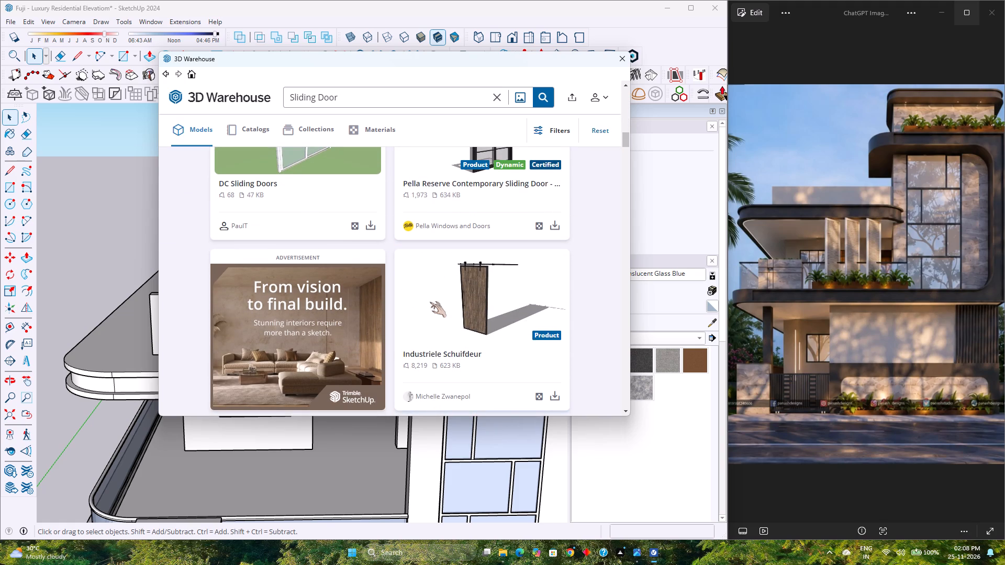
pyautogui.scroll(-3, 430, 302)
pyautogui.scroll(6, 430, 302)
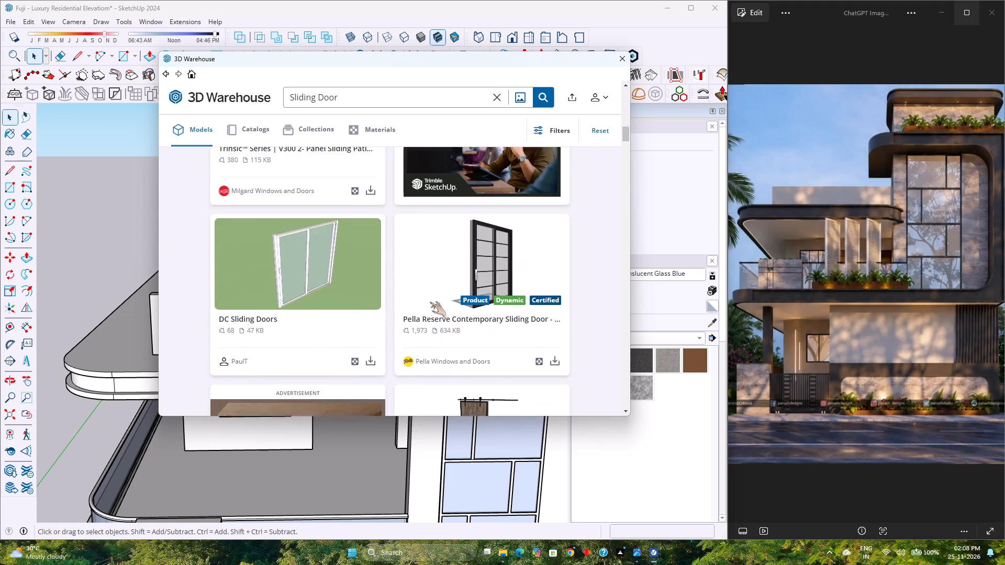
pyautogui.scroll(-20, 430, 302)
pyautogui.scroll(-3, 431, 300)
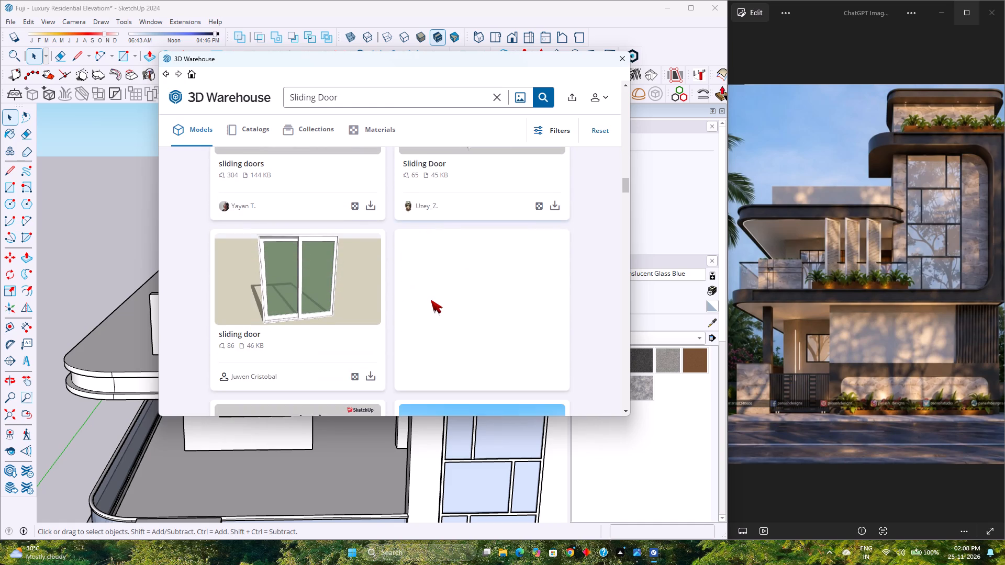
pyautogui.scroll(-5, 431, 300)
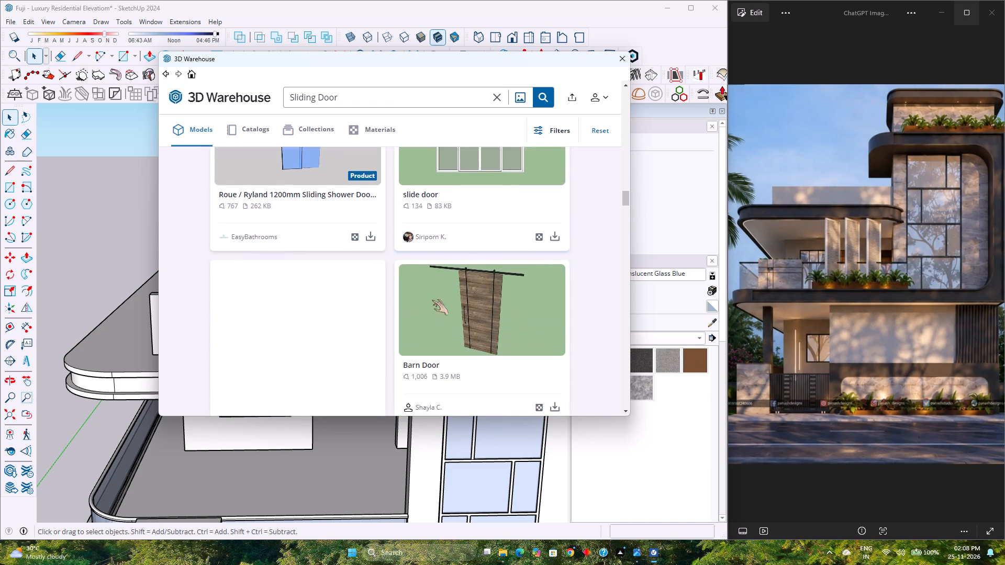
pyautogui.scroll(-13, 432, 300)
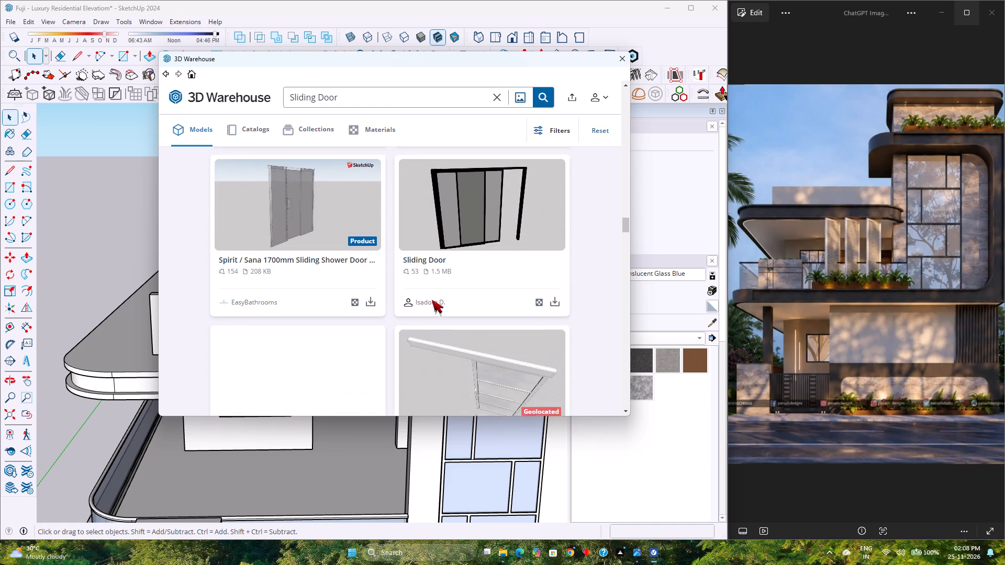
pyautogui.scroll(-6, 432, 300)
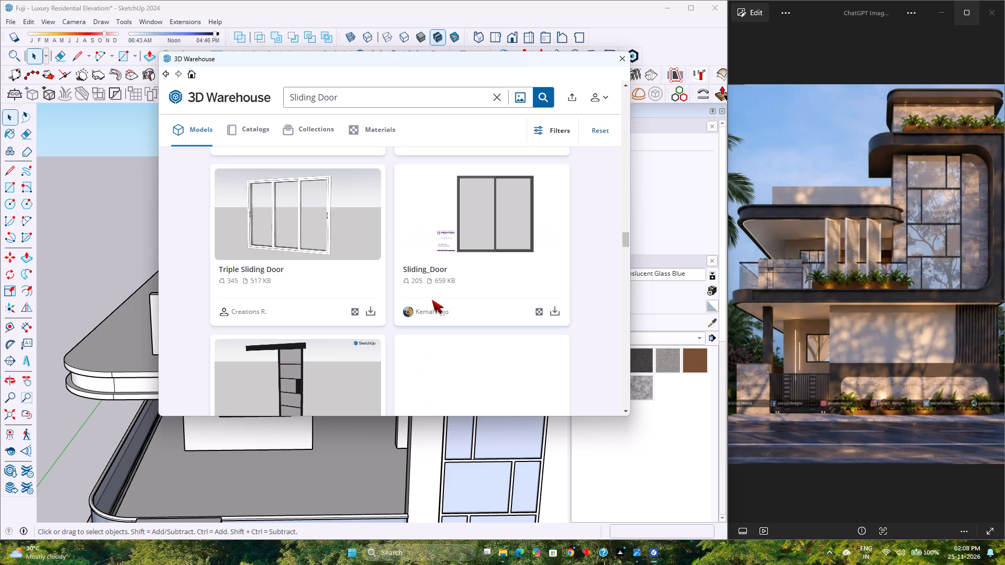
# Load the 659 KB two-panel Sliding_Door component into the model and place it on the balcony canopy's roof slab.
pyautogui.click(551, 310)
pyautogui.click(354, 249)
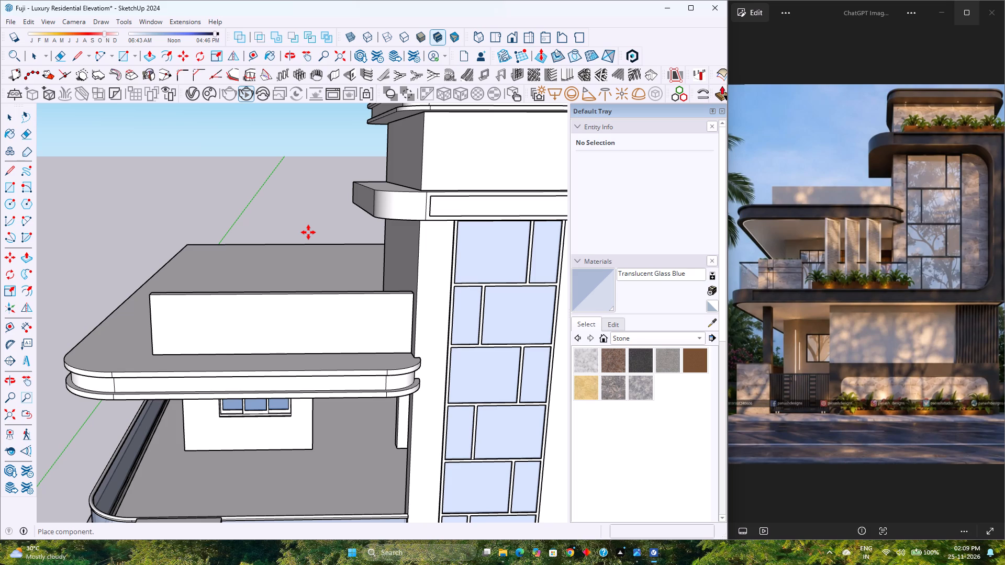
pyautogui.scroll(-5, 237, 391)
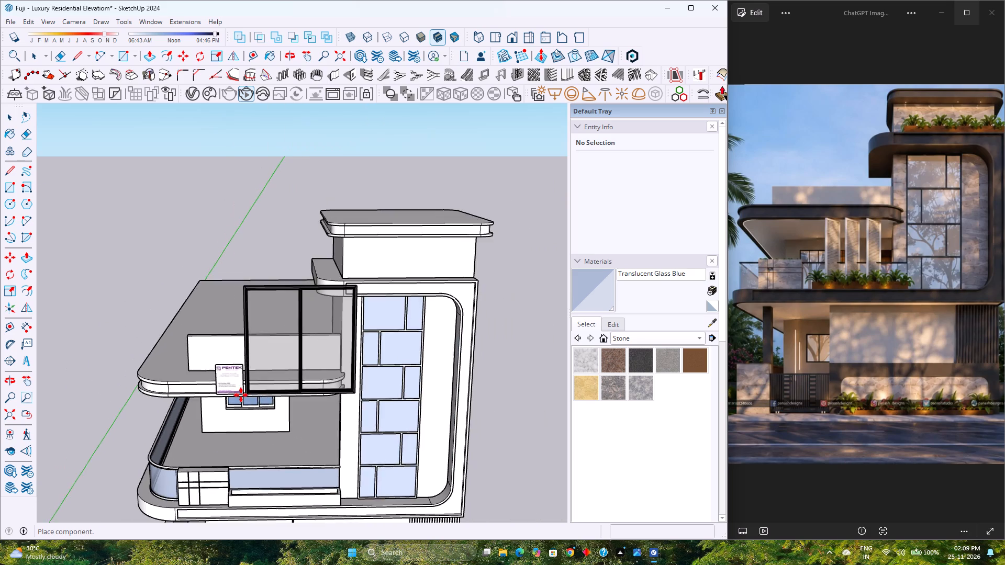
pyautogui.scroll(-9, 241, 395)
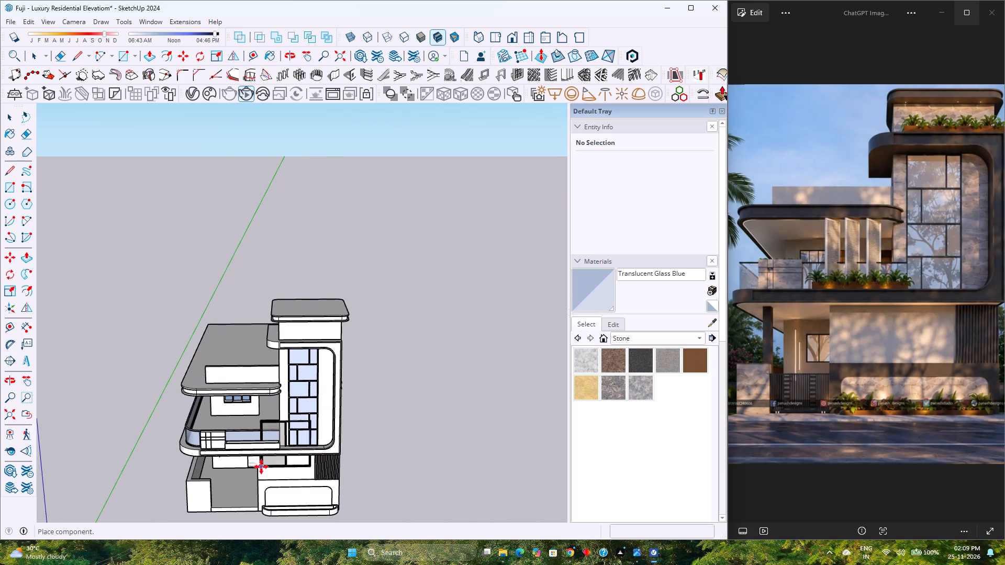
pyautogui.scroll(3, 224, 406)
pyautogui.click(197, 376)
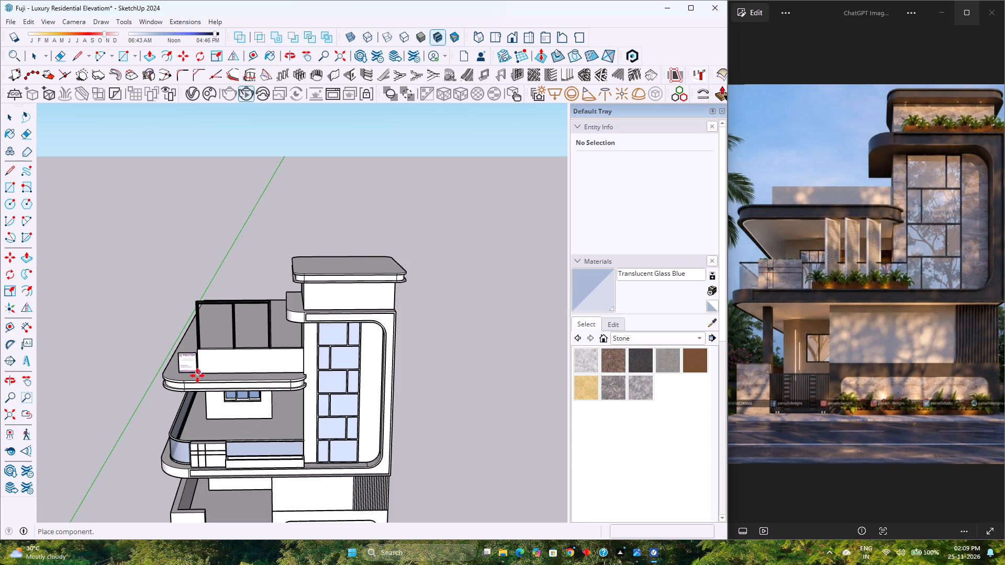
# Delete the PENTEK information board from inside the sliding door component.
pyautogui.scroll(15, 191, 376)
pyautogui.press('space')
pyautogui.doubleClick(183, 366)
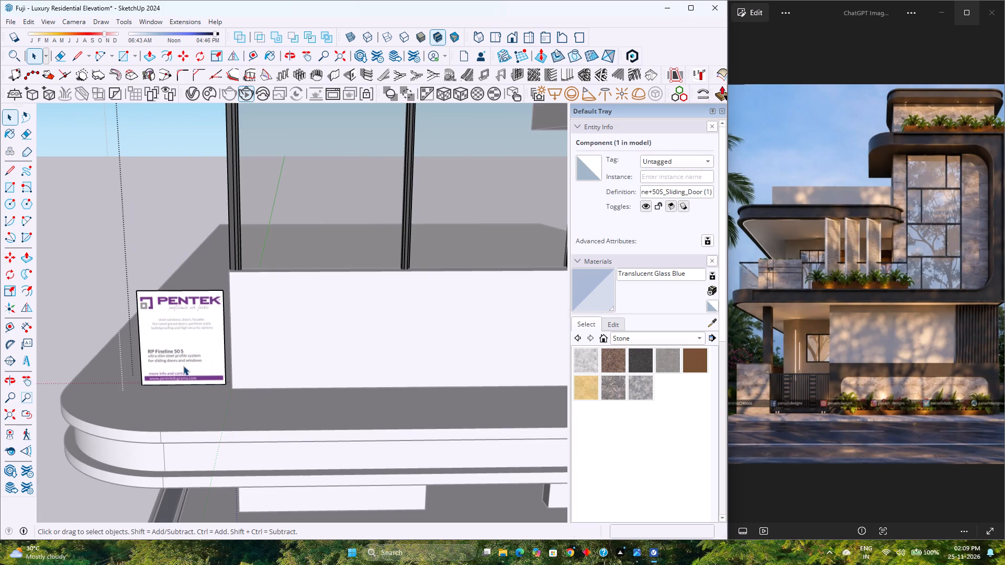
pyautogui.click(183, 358)
pyautogui.press('Delete')
pyautogui.scroll(-7, 182, 353)
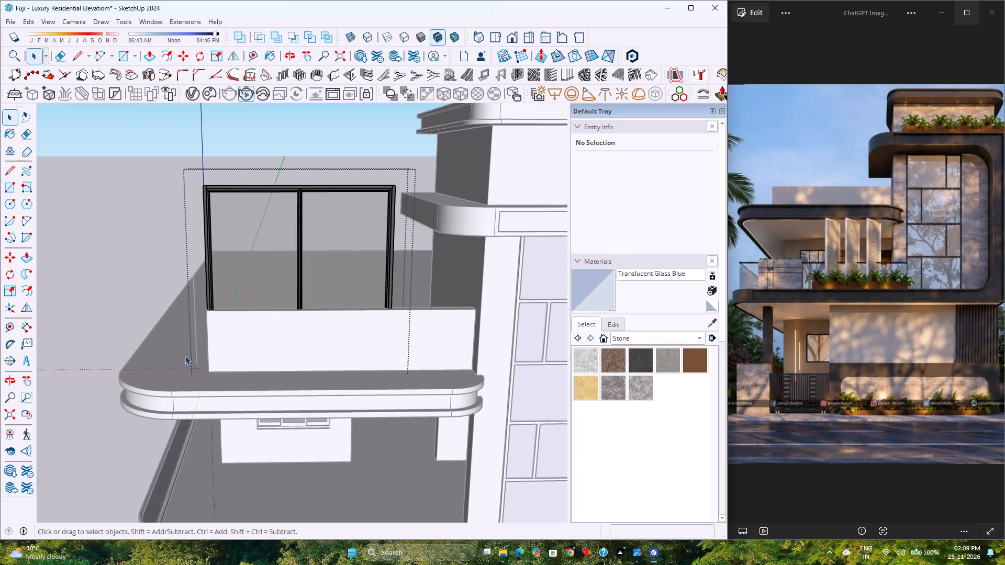
pyautogui.scroll(-3, 185, 355)
pyautogui.press('Escape')
# Cut the sliding door from the canopy roof and open the upper-floor wall group for editing.
pyautogui.click(202, 307)
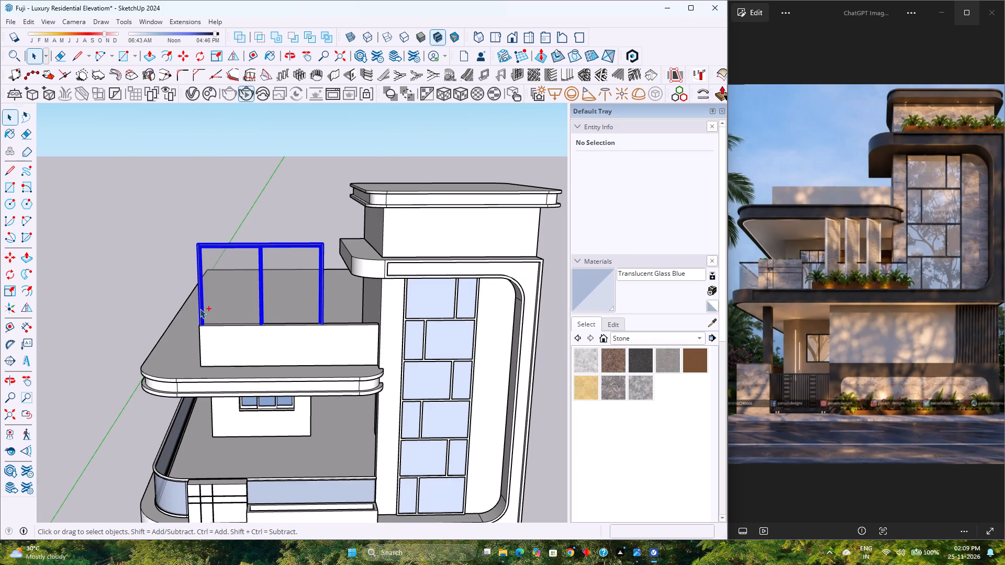
pyautogui.hotkey('ctrl', 'x')
pyautogui.doubleClick(227, 426)
pyautogui.scroll(4, 226, 426)
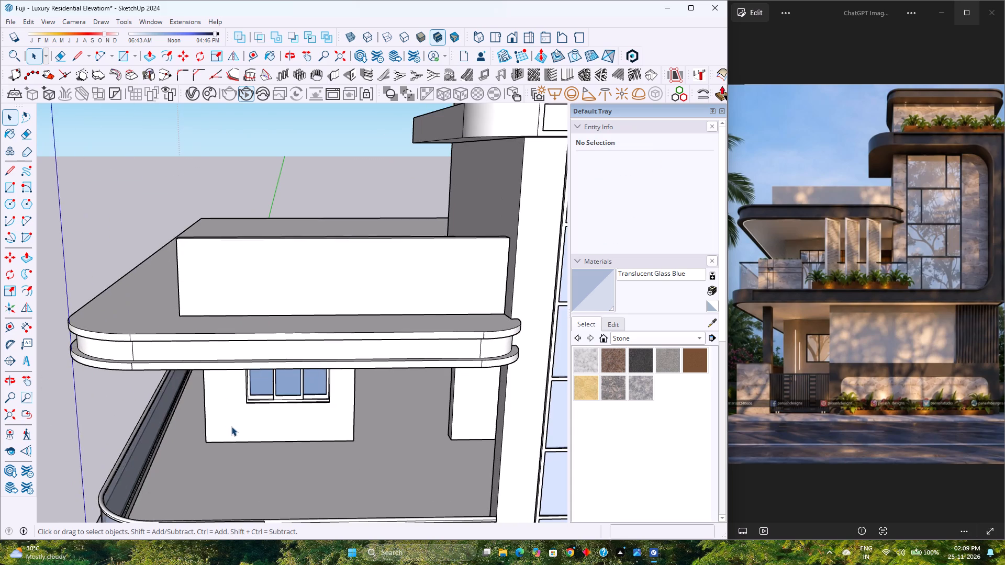
pyautogui.doubleClick(238, 426)
pyautogui.moveTo(296, 419); pyautogui.dragTo(347, 371, button='middle')
pyautogui.keyDown('shift'); pyautogui.moveTo(394, 330); pyautogui.dragTo(287, 353, button='middle'); pyautogui.keyUp('shift')
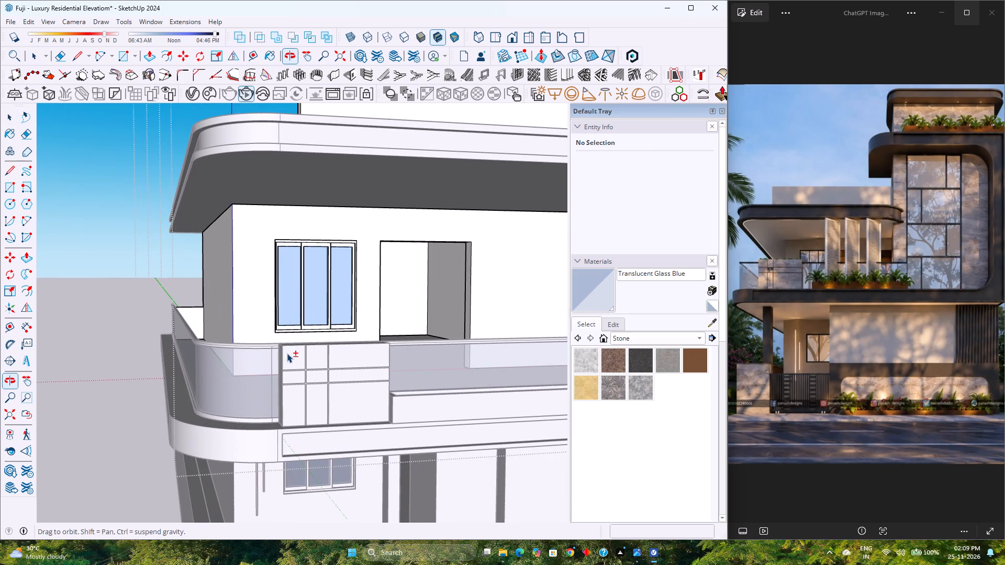
pyautogui.keyDown('shift'); pyautogui.moveTo(287, 353); pyautogui.dragTo(288, 353, button='middle'); pyautogui.keyUp('shift')
pyautogui.click(370, 281)
pyautogui.moveTo(376, 315); pyautogui.dragTo(382, 361, button='middle')
pyautogui.middleClick(382, 361)
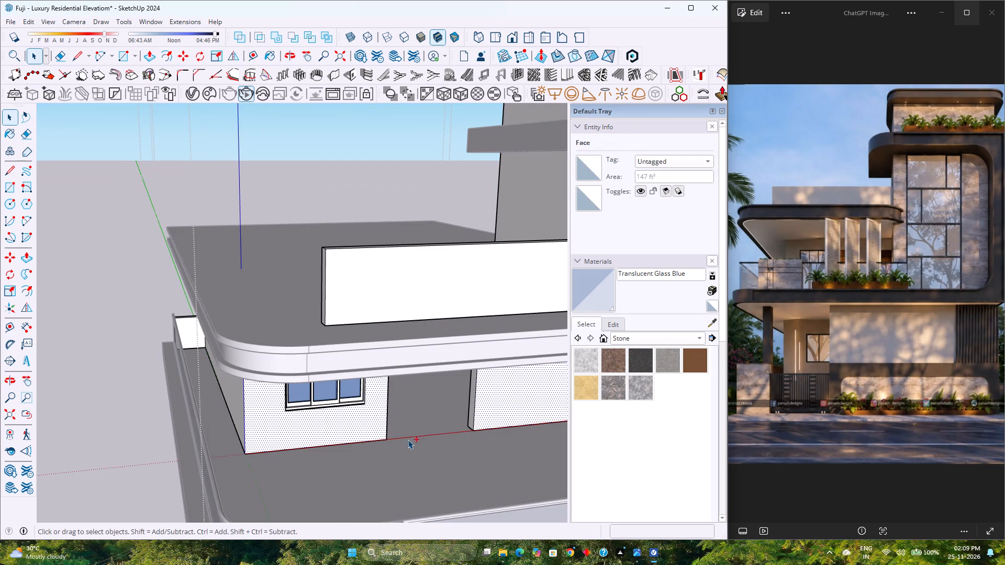
# Paste the sliding door inside the wall group, at the door opening's bottom corner nearest the three-panel window.
pyautogui.hotkey('ctrl', 'v')
pyautogui.scroll(4, 386, 435)
pyautogui.scroll(-4, 386, 434)
pyautogui.scroll(4, 386, 434)
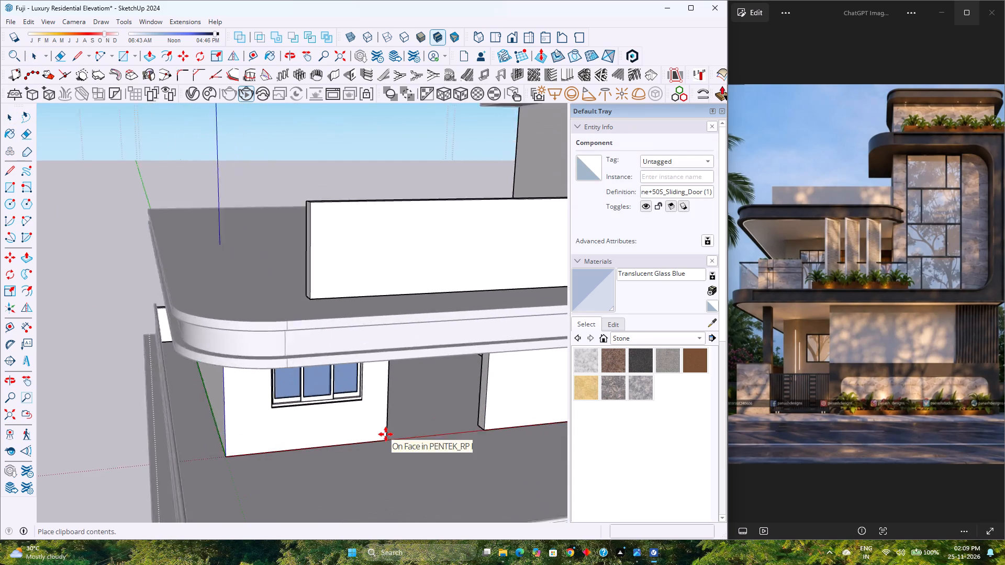
pyautogui.scroll(-4, 386, 434)
pyautogui.scroll(5, 386, 438)
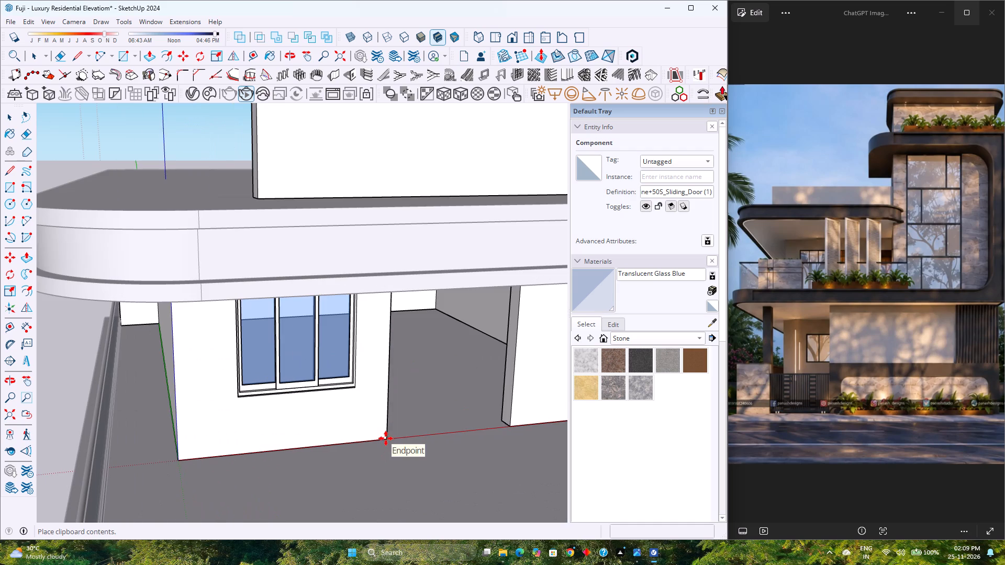
pyautogui.scroll(14, 388, 441)
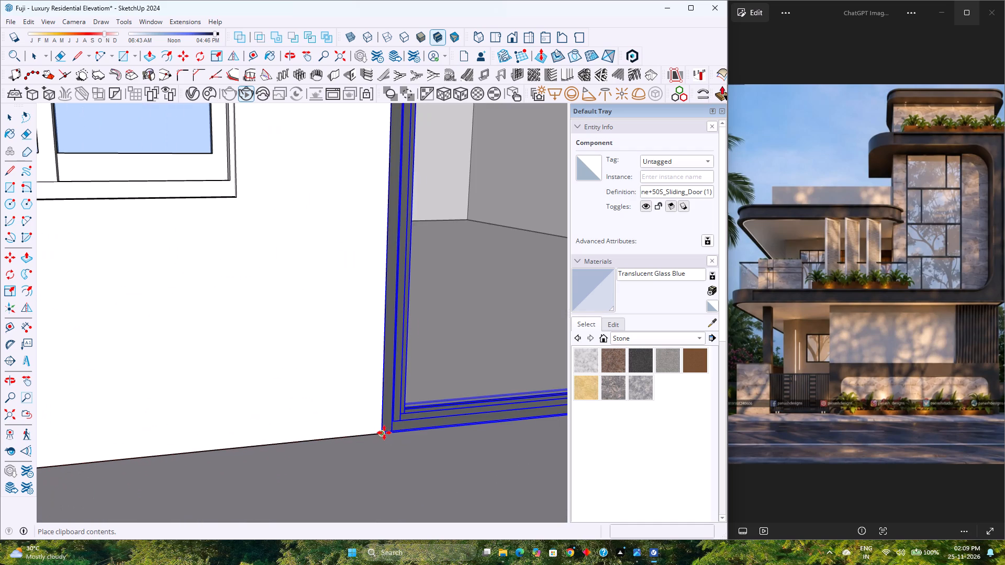
pyautogui.click(384, 432)
# Scale the sliding door's width to about 0.73 along the red axis so it fits the wall opening.
pyautogui.moveTo(386, 440); pyautogui.dragTo(181, 453, button='middle')
pyautogui.scroll(-9, 183, 450)
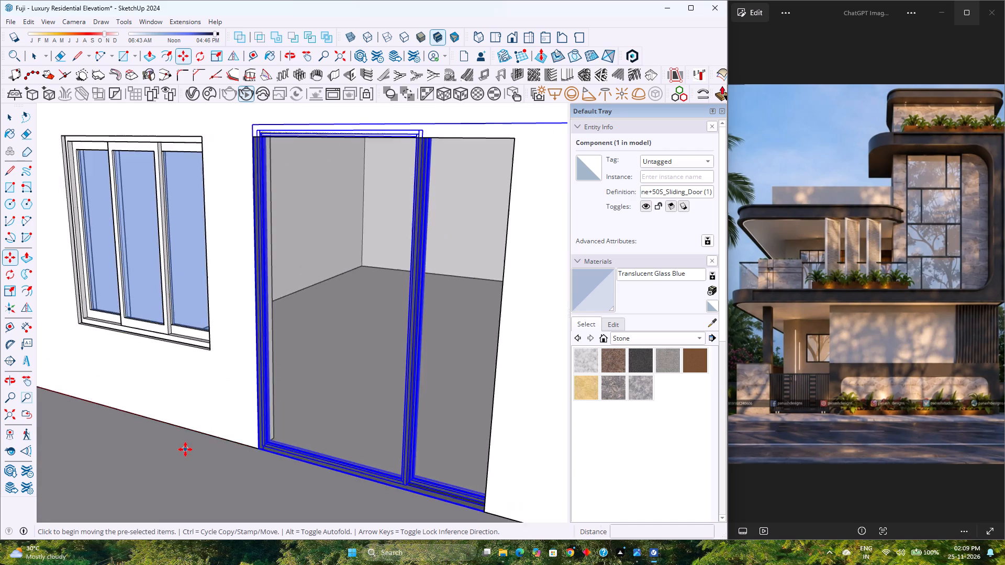
pyautogui.scroll(-4, 185, 449)
pyautogui.click(13, 420)
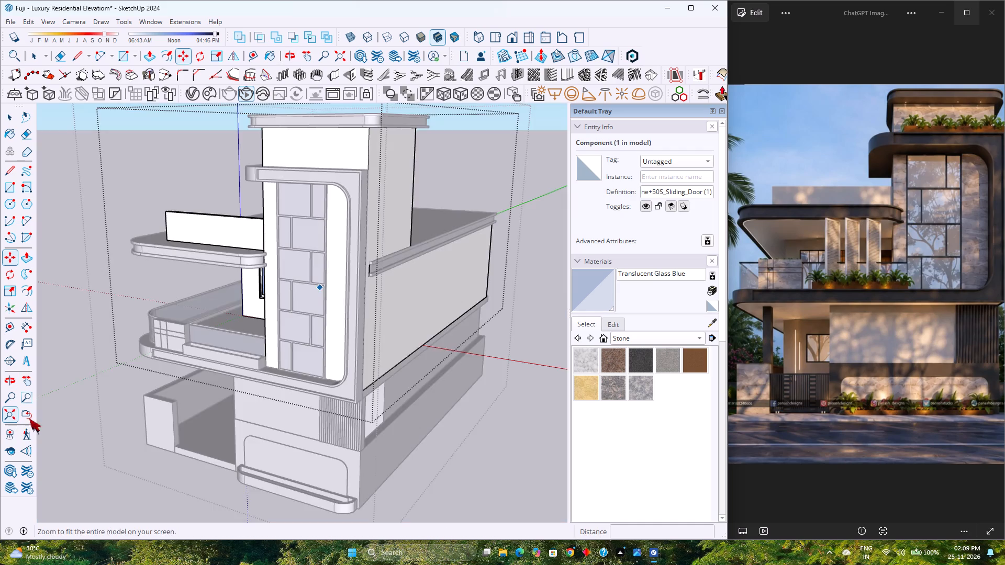
pyautogui.moveTo(39, 415); pyautogui.dragTo(237, 355, button='middle')
pyautogui.middleClick(239, 357)
pyautogui.moveTo(243, 359); pyautogui.dragTo(251, 366, button='middle')
pyautogui.scroll(9, 351, 276)
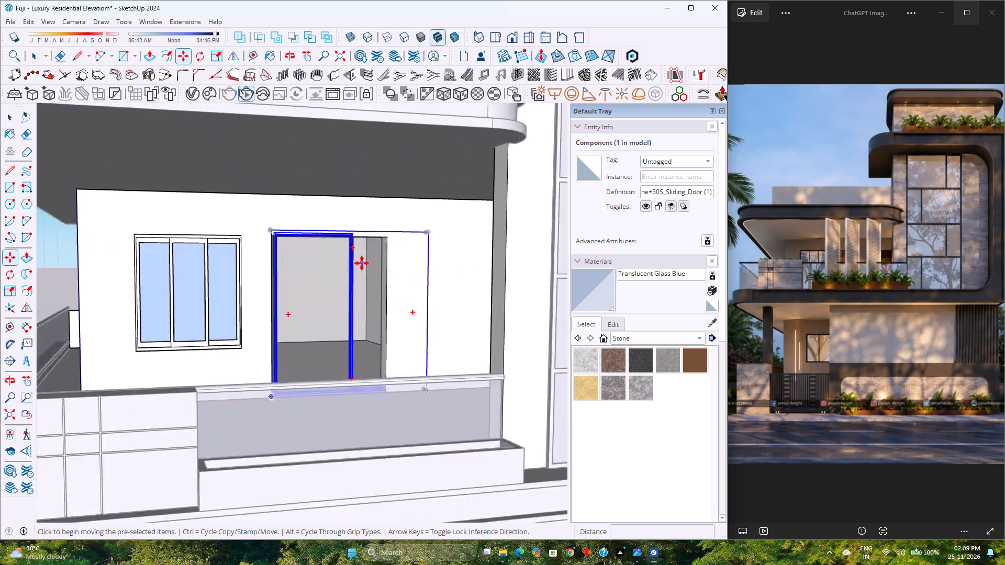
pyautogui.scroll(5, 362, 263)
pyautogui.press('s')
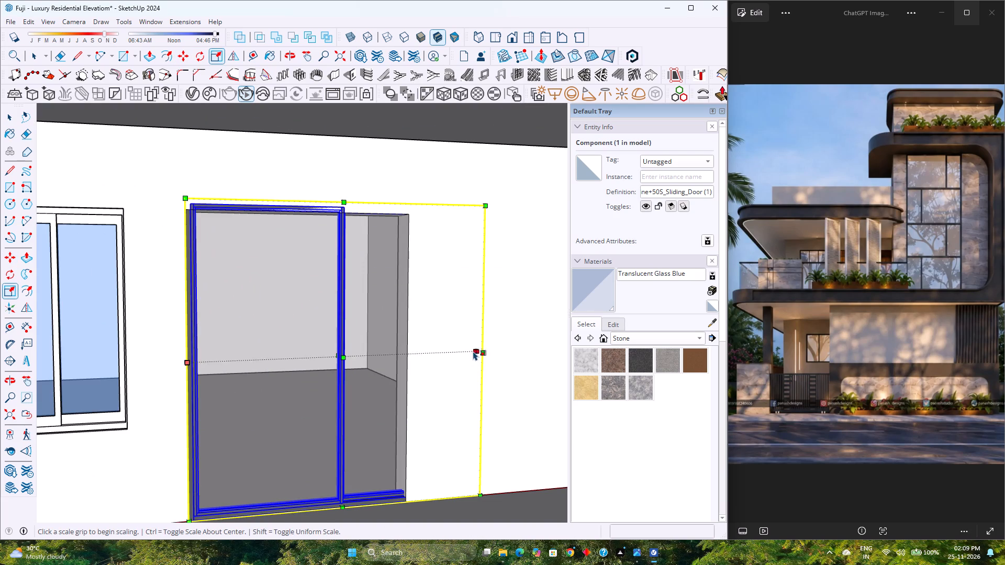
pyautogui.click(475, 353)
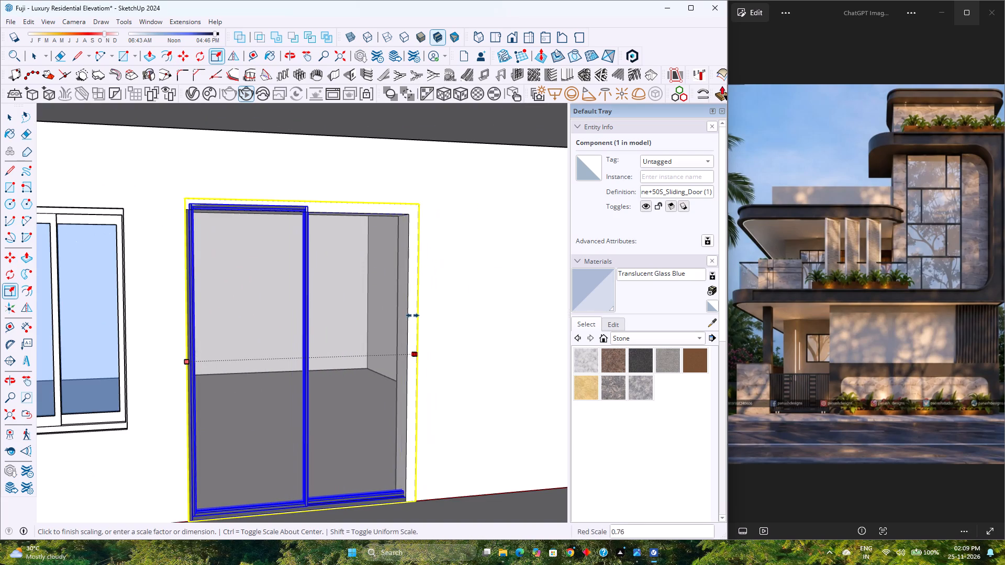
pyautogui.click(407, 315)
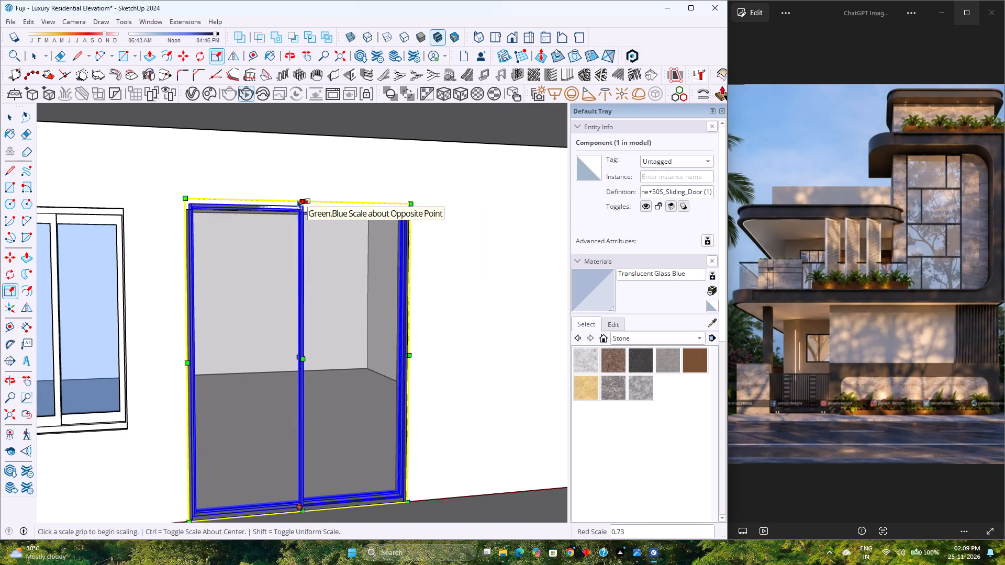
# Scale the sliding door's height to about 0.97 along the blue axis so it meets the top of the wall opening.
pyautogui.scroll(5, 298, 201)
pyautogui.moveTo(298, 204); pyautogui.dragTo(418, 184, button='middle')
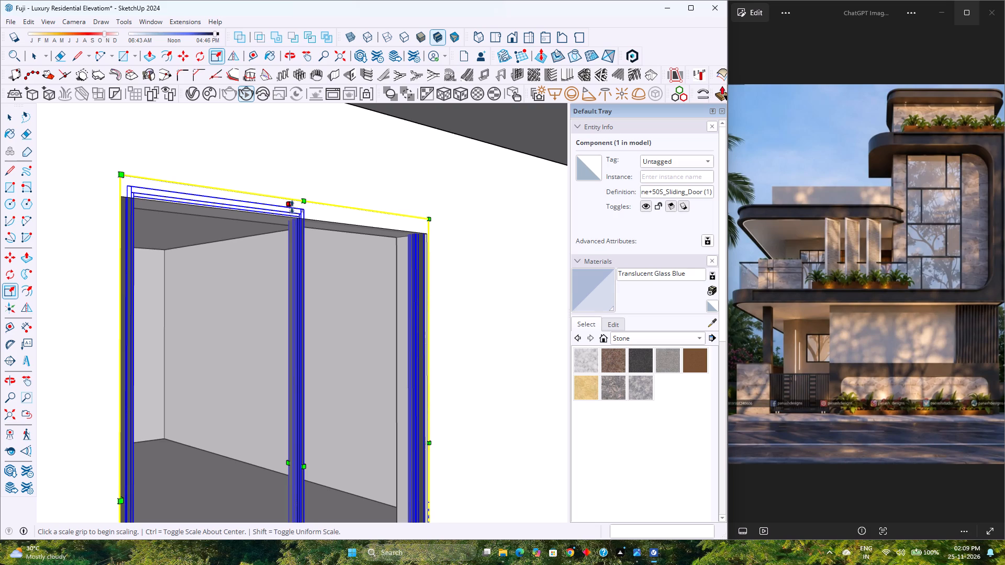
pyautogui.click(294, 203)
pyautogui.click(308, 220)
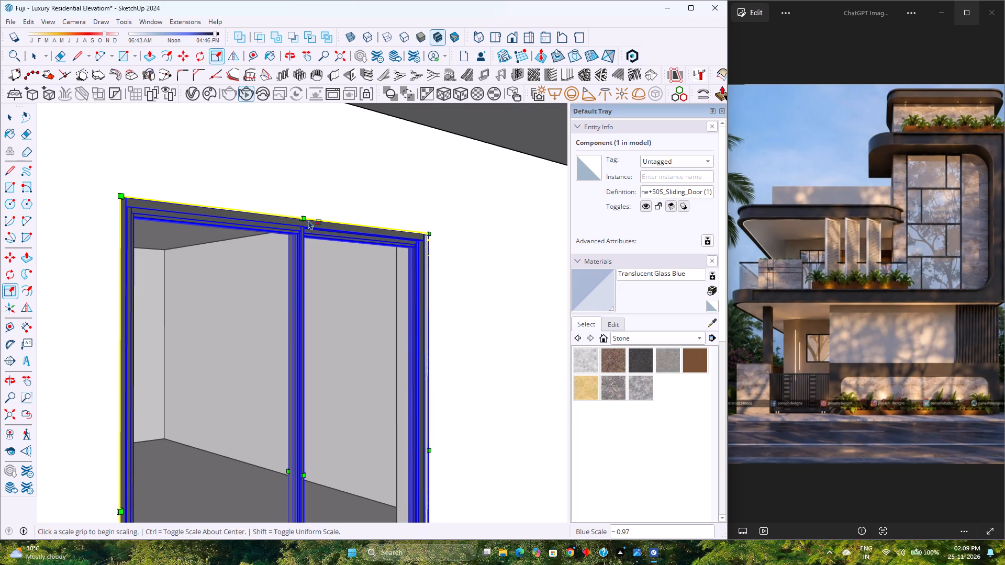
# Scale the sliding door's width to about 0.99 along the red axis, up to the opening's bottom corner farthest from the three-panel window.
pyautogui.scroll(-4, 347, 345)
pyautogui.moveTo(346, 345); pyautogui.dragTo(169, 351, button='middle')
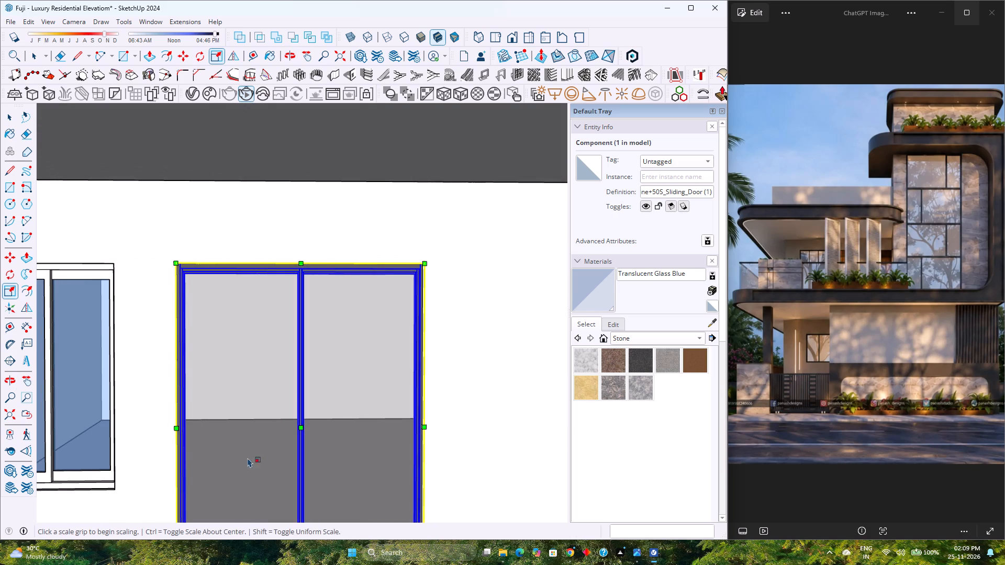
pyautogui.keyDown('shift'); pyautogui.moveTo(240, 459); pyautogui.dragTo(233, 388, button='middle'); pyautogui.keyUp('shift')
pyautogui.keyDown('shift'); pyautogui.moveTo(386, 456); pyautogui.dragTo(364, 390, button='middle'); pyautogui.keyUp('shift')
pyautogui.moveTo(361, 404); pyautogui.dragTo(407, 458, button='middle')
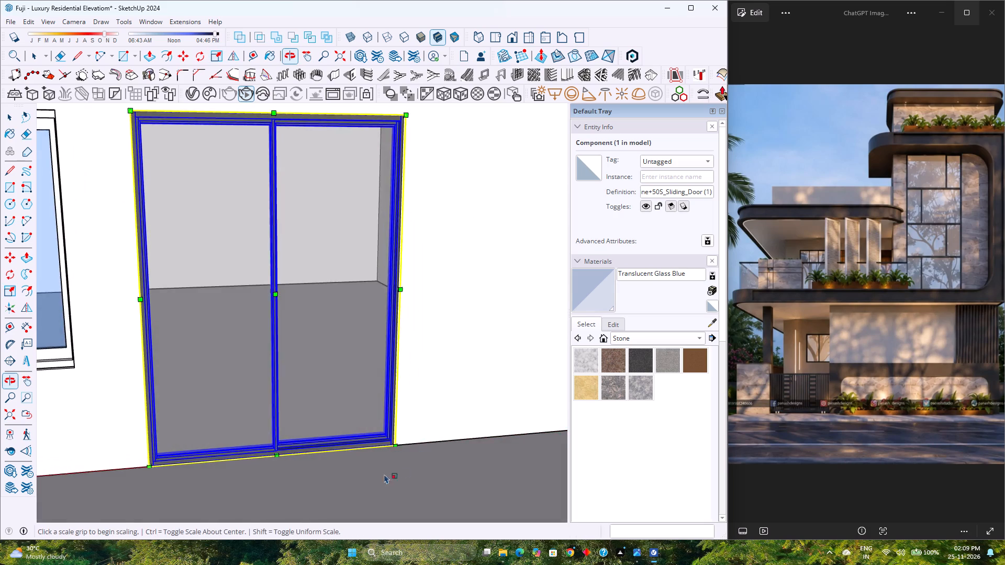
pyautogui.scroll(20, 371, 466)
pyautogui.scroll(6, 371, 466)
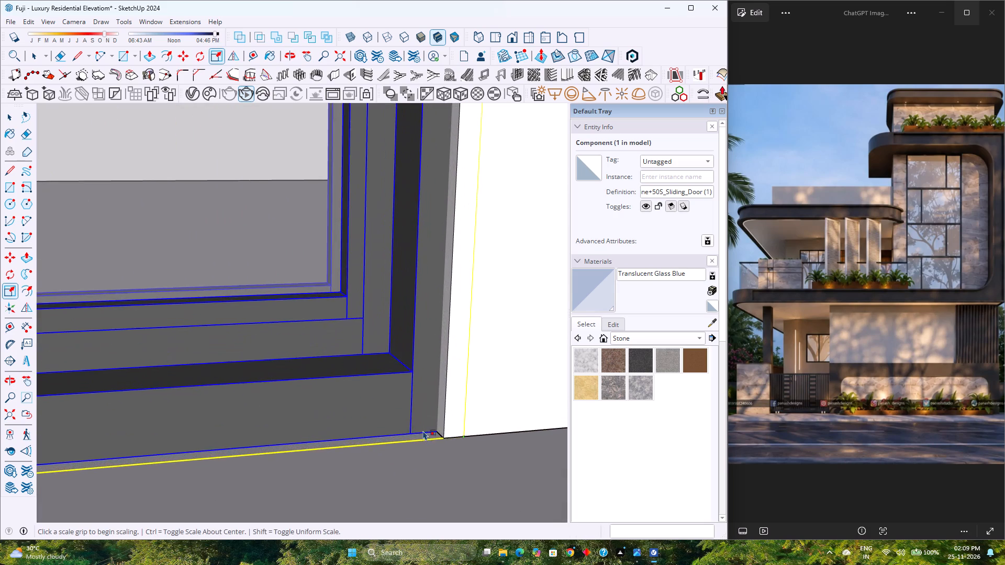
pyautogui.keyDown('shift'); pyautogui.moveTo(423, 431); pyautogui.dragTo(419, 489, button='middle'); pyautogui.keyUp('shift')
pyautogui.keyDown('shift'); pyautogui.middleClick(419, 489); pyautogui.keyUp('shift')
pyautogui.scroll(-8, 415, 455)
pyautogui.keyDown('shift'); pyautogui.moveTo(431, 296); pyautogui.dragTo(452, 472, button='middle'); pyautogui.keyUp('shift')
pyautogui.scroll(-4, 438, 443)
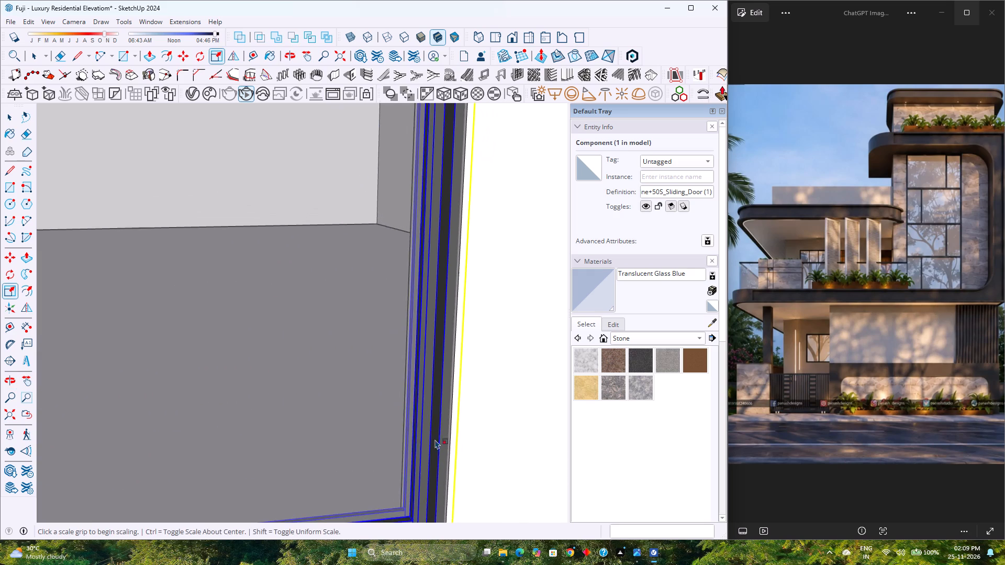
pyautogui.scroll(-9, 435, 439)
pyautogui.keyDown('shift'); pyautogui.moveTo(417, 376); pyautogui.dragTo(381, 478, button='middle'); pyautogui.keyUp('shift')
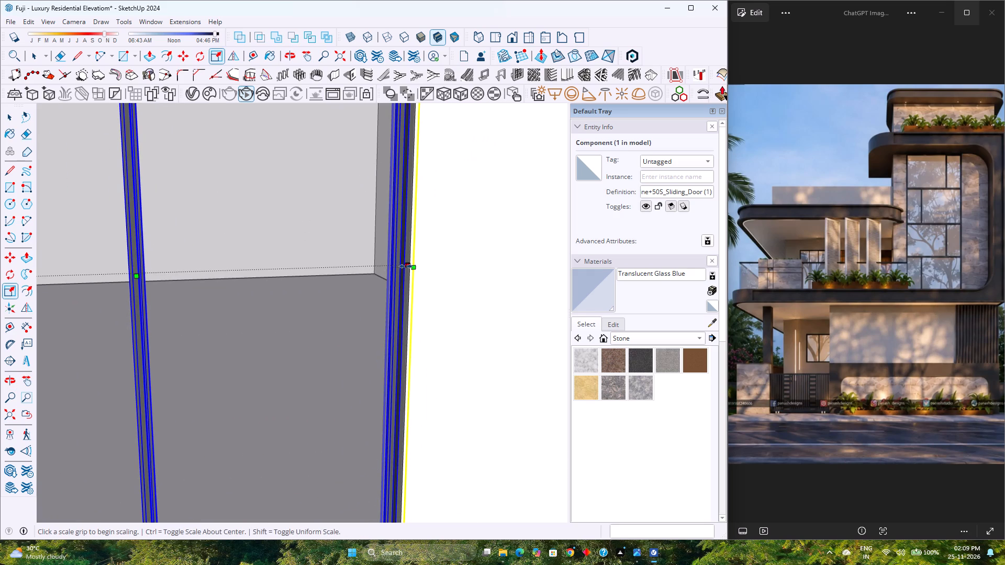
pyautogui.click(406, 266)
pyautogui.keyDown('shift'); pyautogui.moveTo(408, 436); pyautogui.dragTo(425, 322, button='middle'); pyautogui.keyUp('shift')
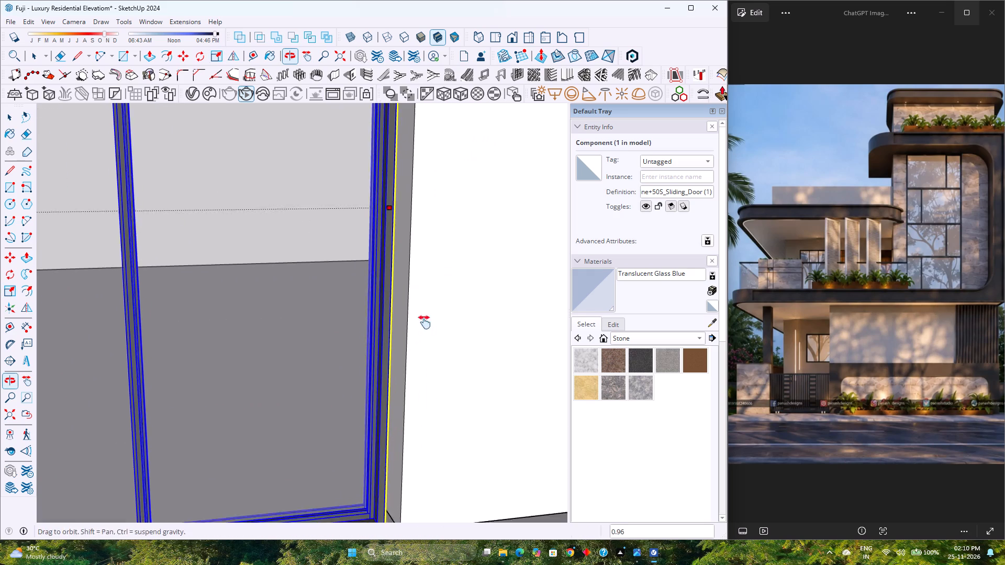
pyautogui.keyDown('shift'); pyautogui.moveTo(425, 322); pyautogui.dragTo(439, 264, button='middle'); pyautogui.keyUp('shift')
pyautogui.click(433, 421)
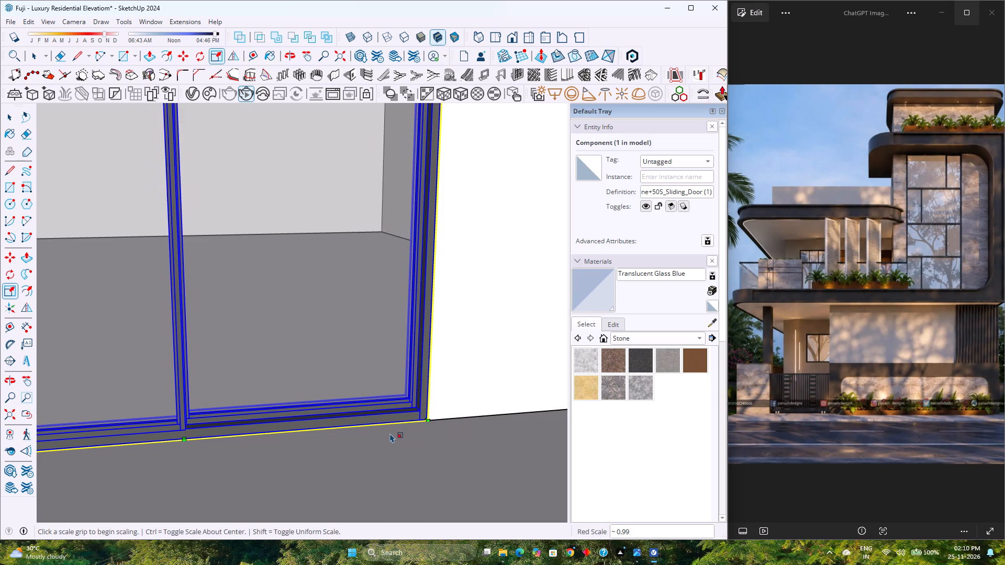
# Recess the sliding door into the wall opening from its bottom outer corner with two inward moves, about 1/2" and 0.5.
pyautogui.press('m')
pyautogui.scroll(10, 434, 423)
pyautogui.moveTo(429, 420); pyautogui.dragTo(474, 517, button='middle')
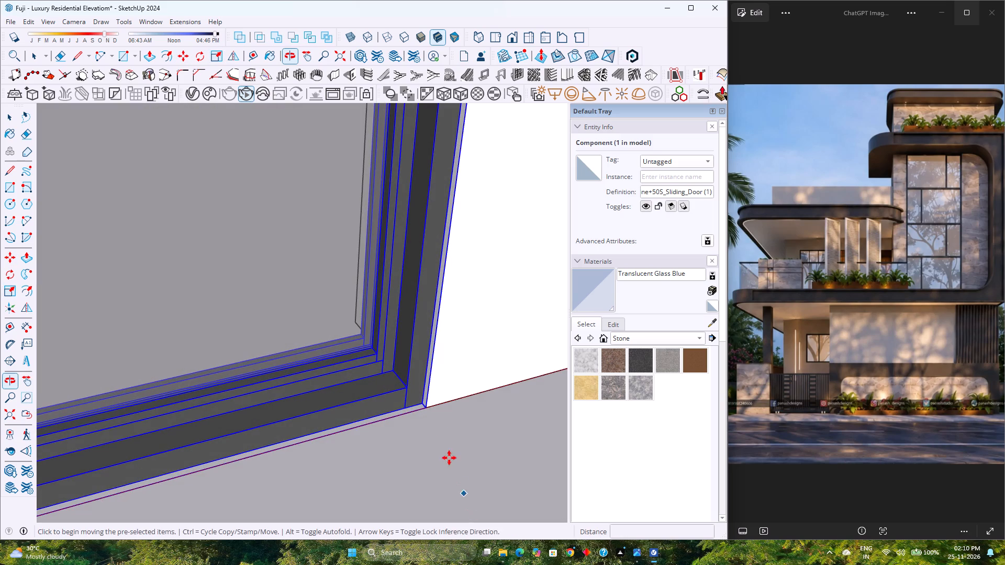
pyautogui.click(427, 406)
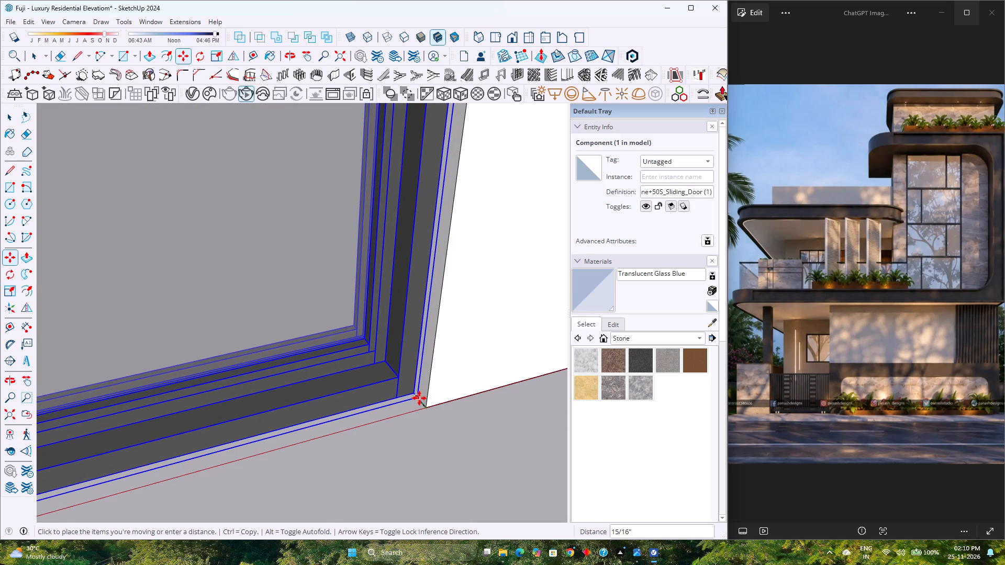
pyautogui.click(422, 401)
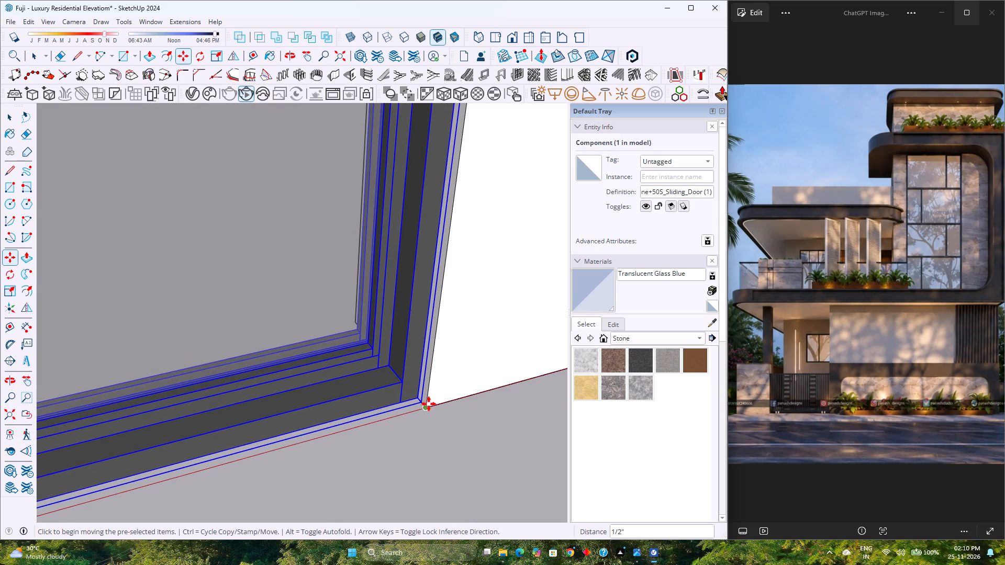
pyautogui.click(427, 408)
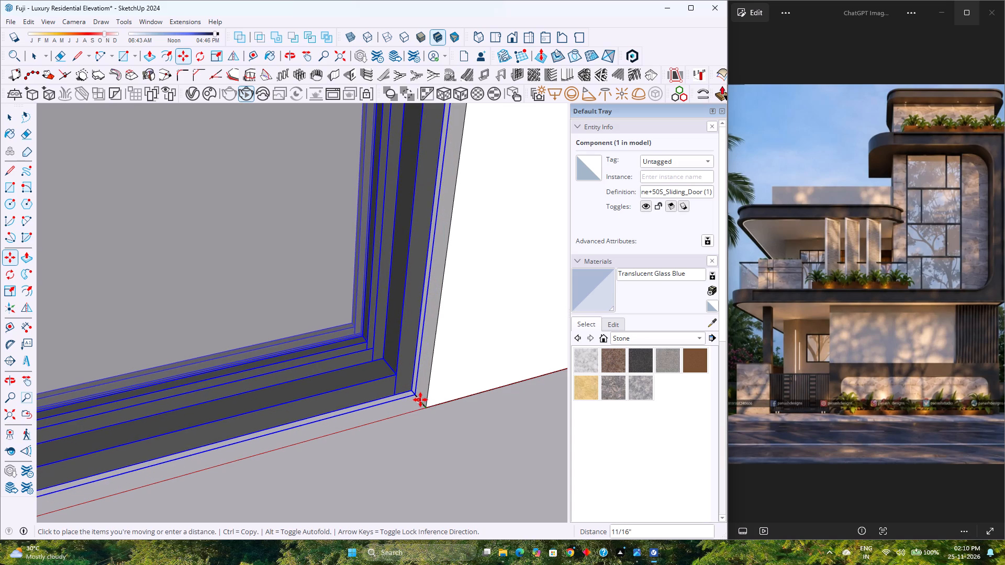
pyautogui.write('0.5')
pyautogui.press('Return')
pyautogui.press('space')
# Deselect the sliding door and leave the upper-floor wall group.
pyautogui.scroll(-1, 383, 395)
pyautogui.moveTo(383, 395); pyautogui.dragTo(481, 416, button='middle')
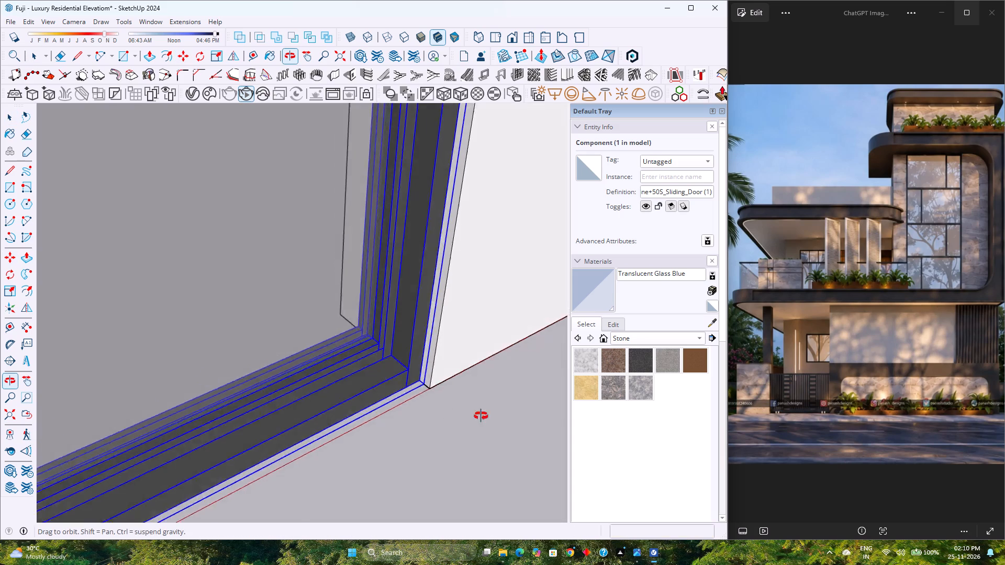
pyautogui.moveTo(481, 416); pyautogui.dragTo(506, 437, button='middle')
pyautogui.moveTo(506, 437); pyautogui.dragTo(320, 462, button='middle')
pyautogui.moveTo(320, 462); pyautogui.dragTo(299, 464, button='middle')
pyautogui.moveTo(299, 464); pyautogui.dragTo(428, 400, button='middle')
pyautogui.scroll(-4, 426, 399)
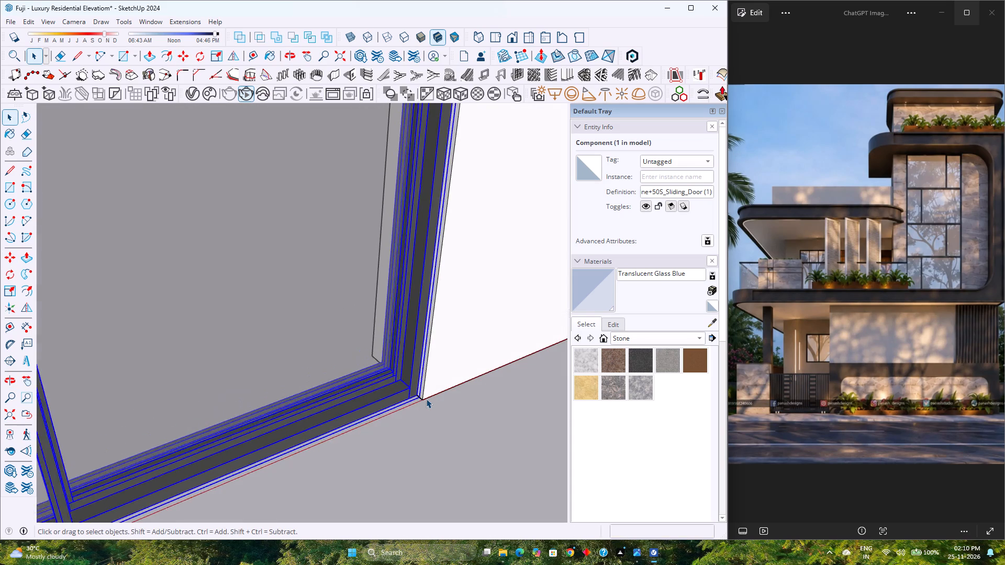
pyautogui.scroll(-4, 426, 399)
pyautogui.click(9, 414)
pyautogui.moveTo(238, 383); pyautogui.dragTo(114, 326, button='middle')
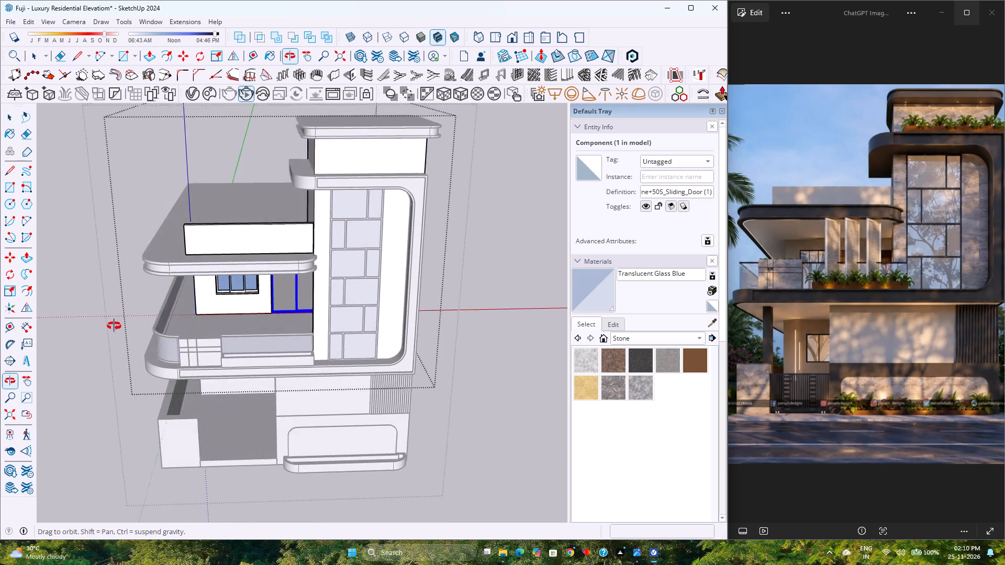
pyautogui.moveTo(114, 326); pyautogui.dragTo(151, 246, button='middle')
pyautogui.click(126, 454)
# Examine the ground-floor wall beneath the balcony around the empty door opening beside the three-panel window.
pyautogui.scroll(1, 223, 459)
pyautogui.moveTo(224, 459); pyautogui.dragTo(193, 433, button='middle')
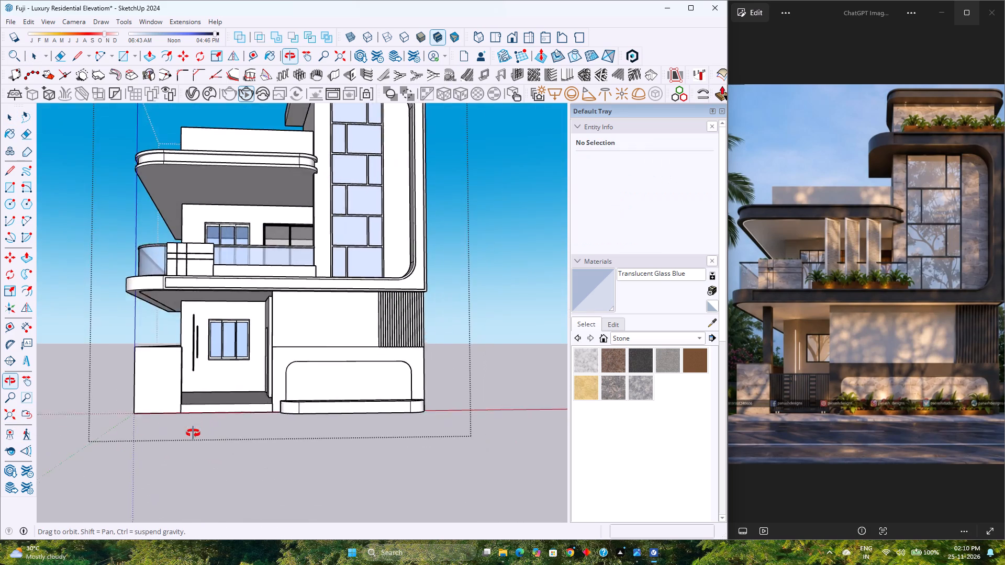
pyautogui.moveTo(193, 433); pyautogui.dragTo(360, 440, button='middle')
pyautogui.moveTo(370, 454); pyautogui.dragTo(488, 515, button='middle')
pyautogui.middleClick(488, 515)
pyautogui.moveTo(482, 515); pyautogui.dragTo(431, 510, button='middle')
pyautogui.scroll(5, 404, 387)
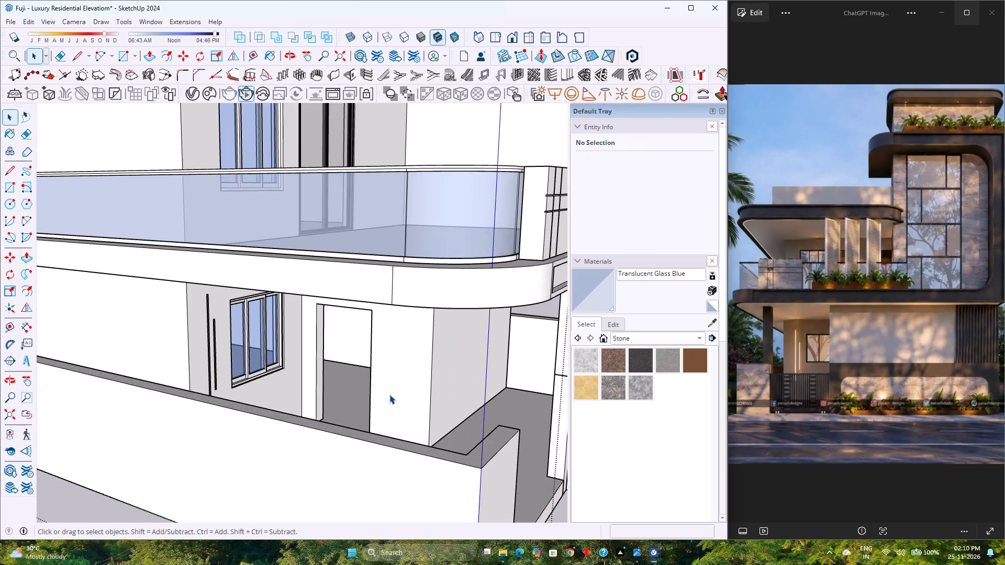
pyautogui.scroll(4, 389, 394)
pyautogui.moveTo(389, 394); pyautogui.dragTo(382, 400, button='middle')
pyautogui.middleClick(383, 401)
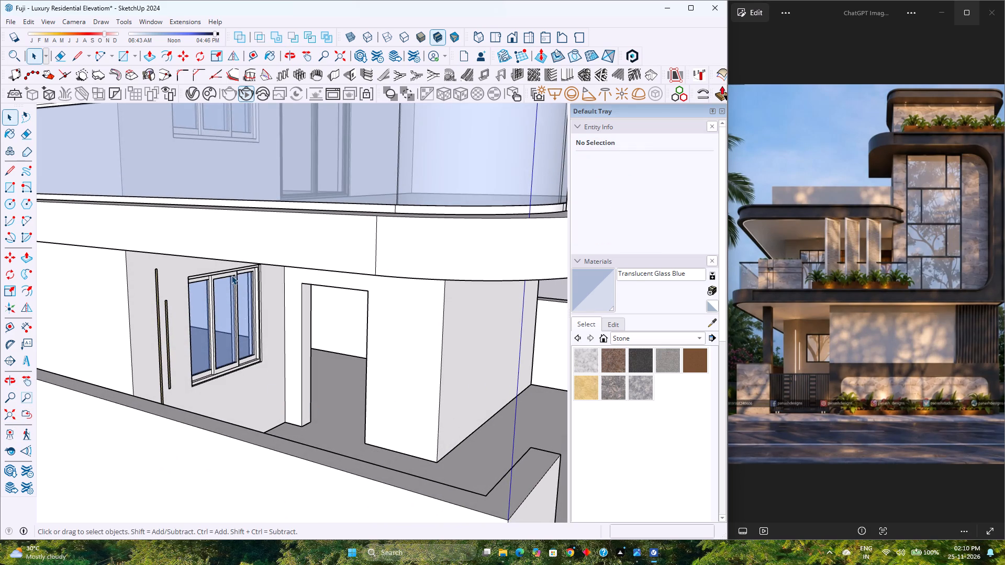
# Open 3D Warehouse, dismiss the promotional offer and search the models for "Door".
pyautogui.click(157, 20)
pyautogui.click(176, 105)
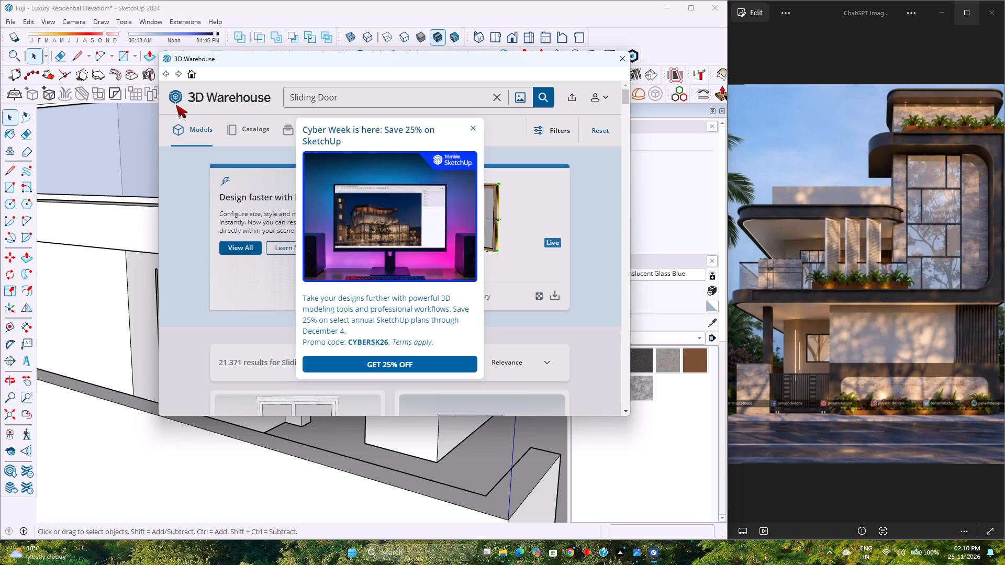
pyautogui.click(471, 132)
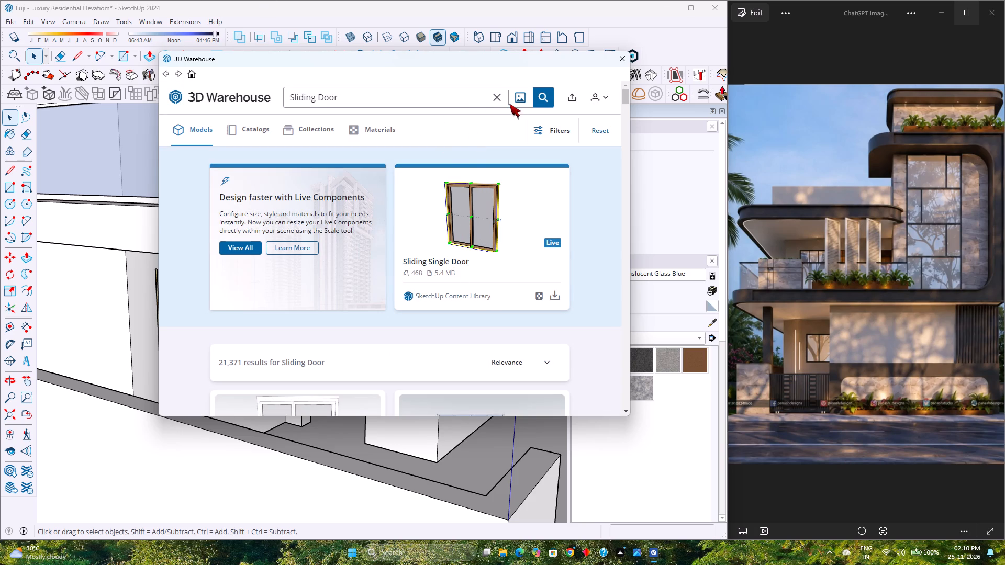
pyautogui.click(317, 99)
pyautogui.press('BackSpace')
pyautogui.press('BackSpace')
pyautogui.press('BackSpace')
pyautogui.press('BackSpace')
pyautogui.press('BackSpace')
pyautogui.press('BackSpace')
pyautogui.press('BackSpace')
pyautogui.press('BackSpace')
pyautogui.press('BackSpace')
pyautogui.press('BackSpace')
pyautogui.press('BackSpace')
pyautogui.press('BackSpace')
pyautogui.press('BackSpace')
pyautogui.press('BackSpace')
pyautogui.press('BackSpace')
pyautogui.press('BackSpace')
pyautogui.press('BackSpace')
pyautogui.press('BackSpace')
pyautogui.press('BackSpace')
pyautogui.press('BackSpace')
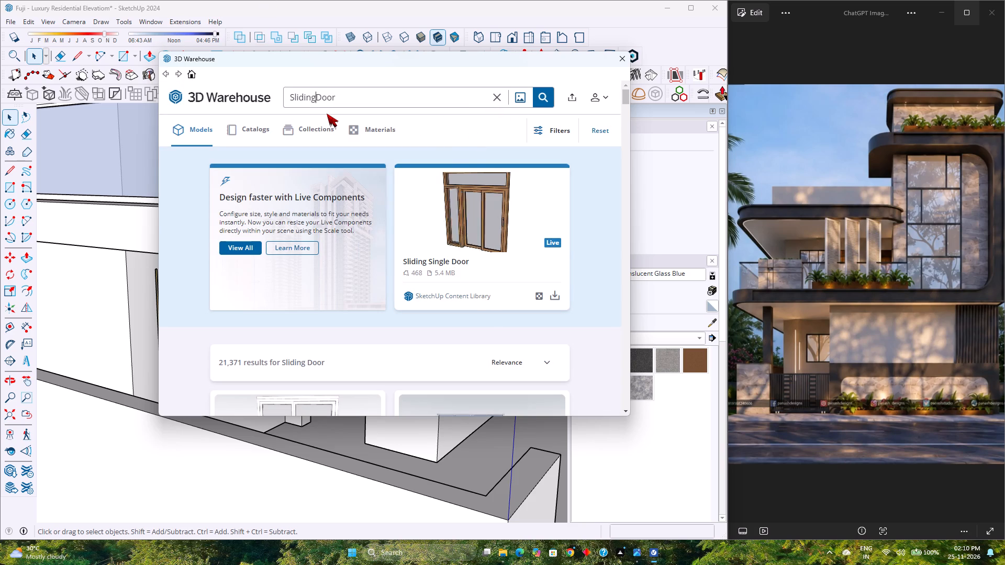
pyautogui.press('Return')
pyautogui.press('Return')
pyautogui.press('Return')
pyautogui.press('Return')
pyautogui.press('Return')
pyautogui.press('Return')
pyautogui.press('Return')
pyautogui.press('Return')
pyautogui.press('Return')
pyautogui.press('Return')
pyautogui.press('Return')
pyautogui.press('Return')
pyautogui.press('Return')
pyautogui.press('Return')
pyautogui.press('Return')
pyautogui.press('Return')
pyautogui.press('Return')
pyautogui.press('Return')
pyautogui.press('Return')
pyautogui.press('Return')
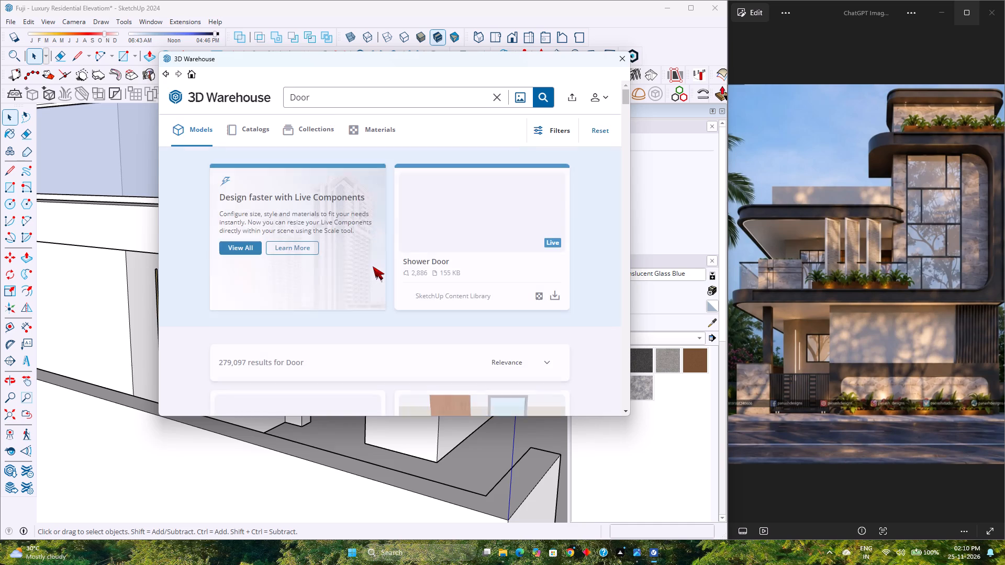
# Look through the "Door" model results for a door suited to the empty ground-floor wall opening.
pyautogui.scroll(-3, 373, 266)
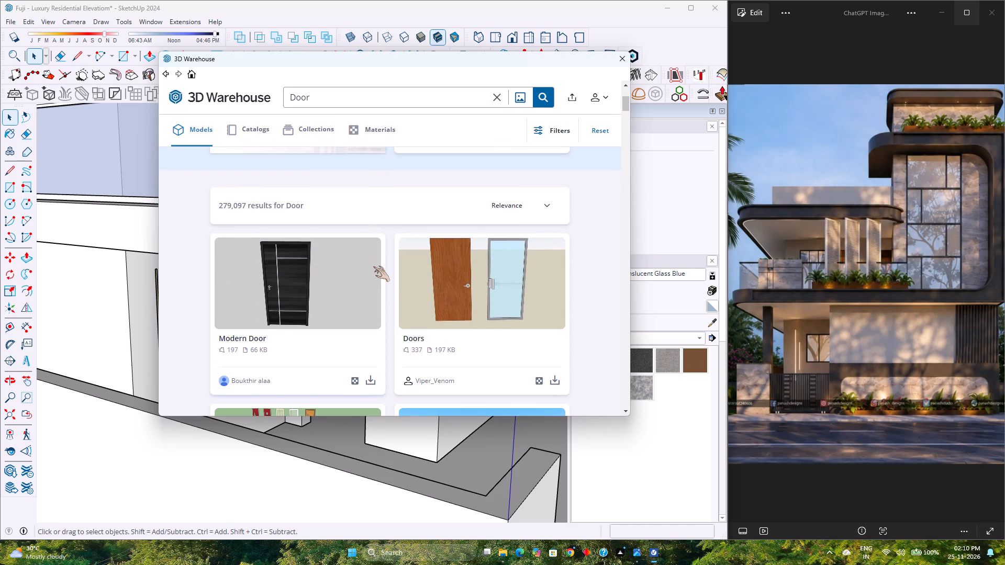
pyautogui.scroll(-3, 373, 266)
pyautogui.scroll(2, 373, 266)
pyautogui.scroll(-2, 373, 266)
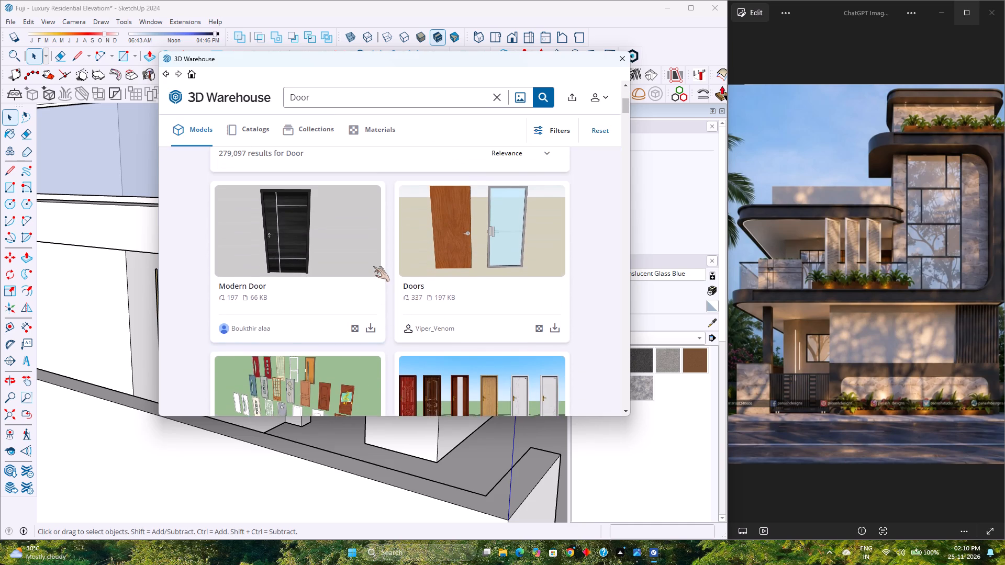
pyautogui.scroll(-13, 373, 266)
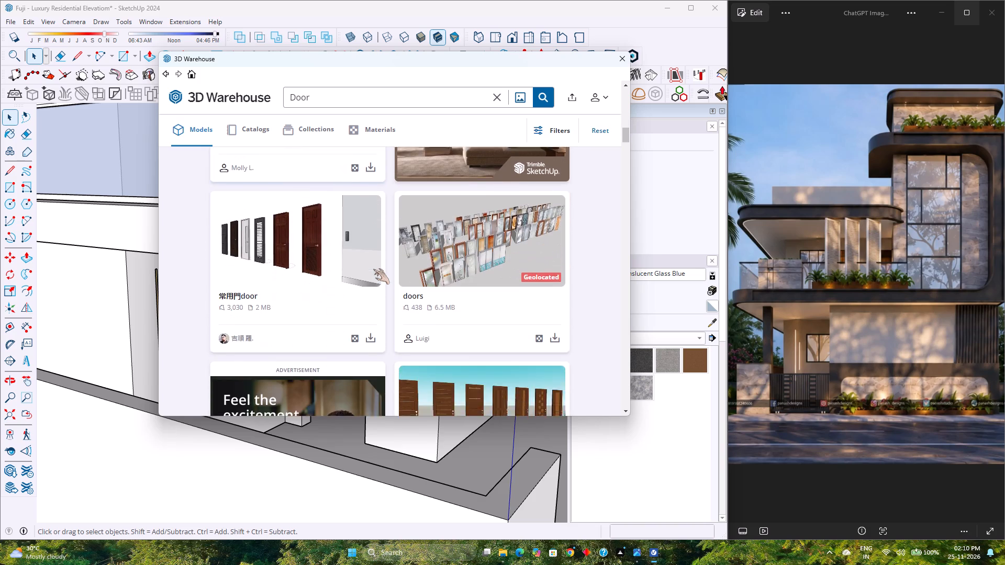
pyautogui.scroll(-10, 373, 269)
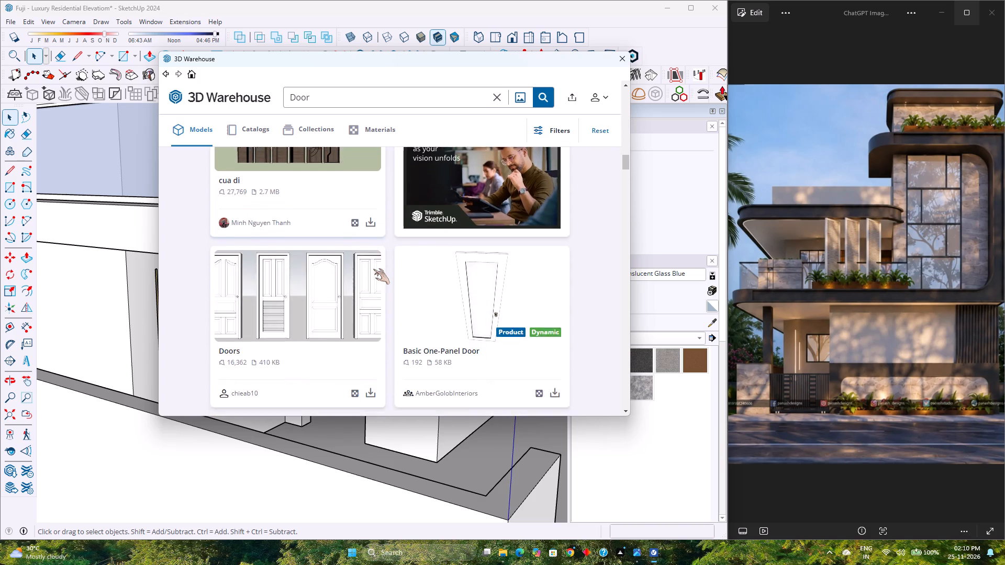
pyautogui.scroll(-13, 373, 269)
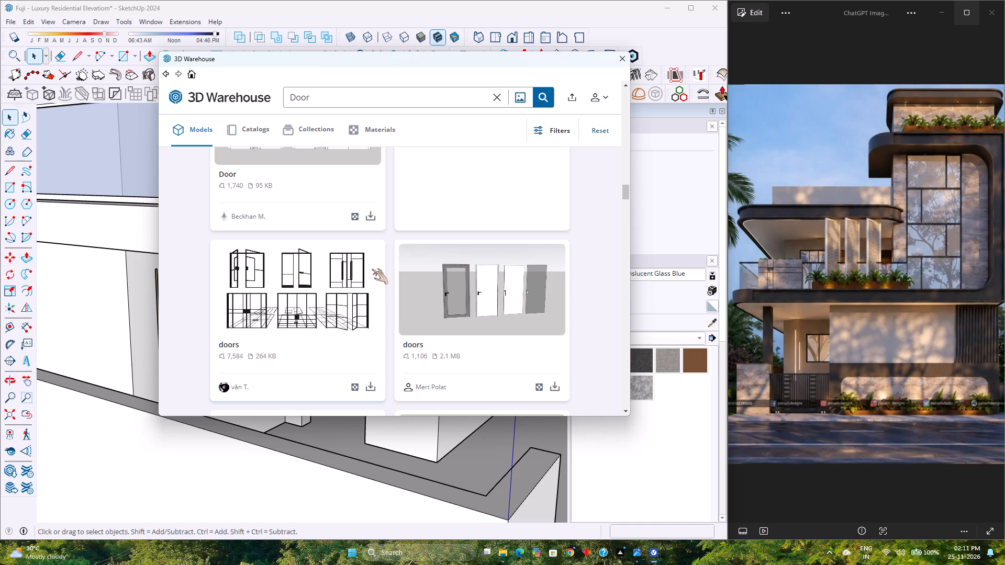
pyautogui.scroll(-8, 402, 328)
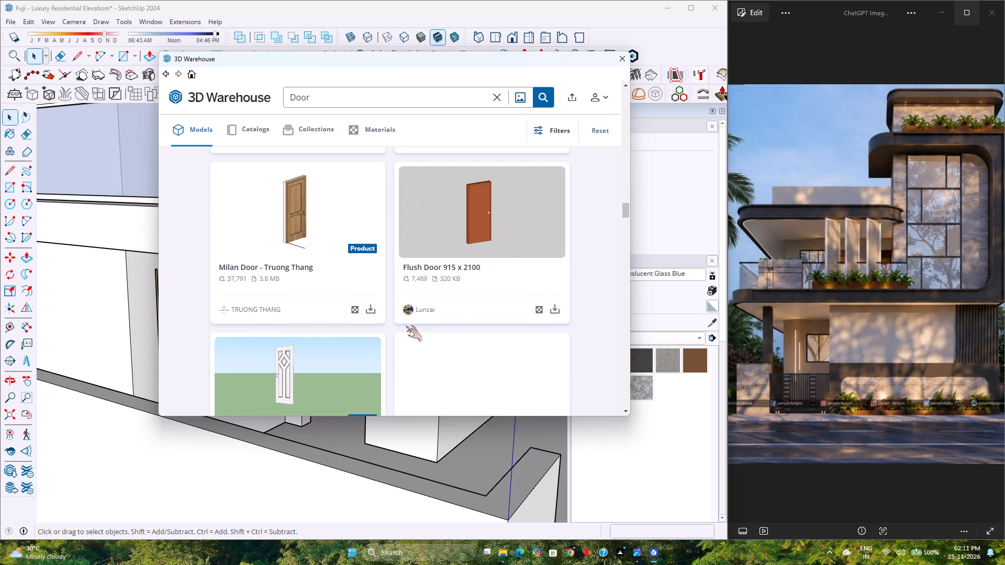
pyautogui.scroll(-17, 406, 326)
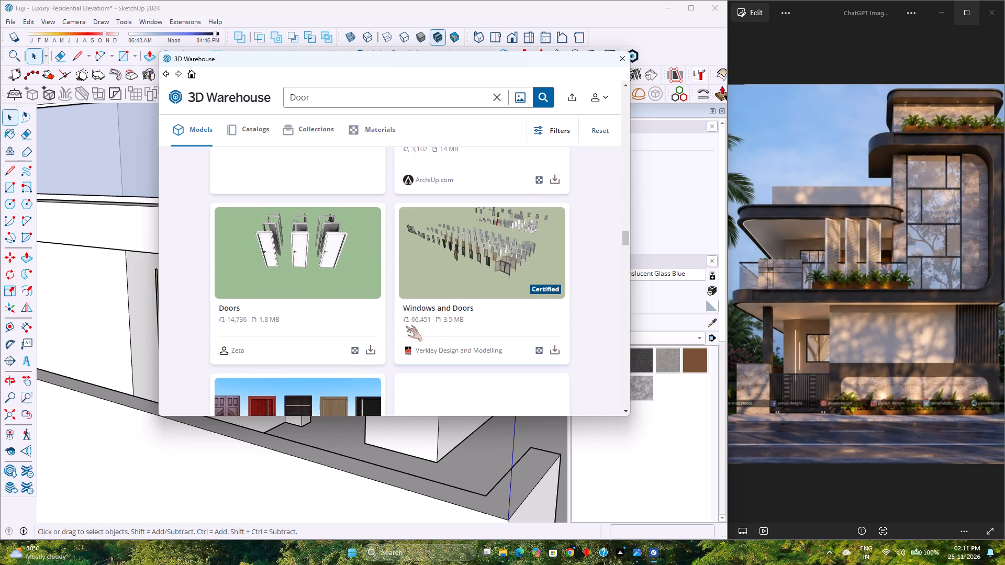
pyautogui.scroll(-10, 406, 326)
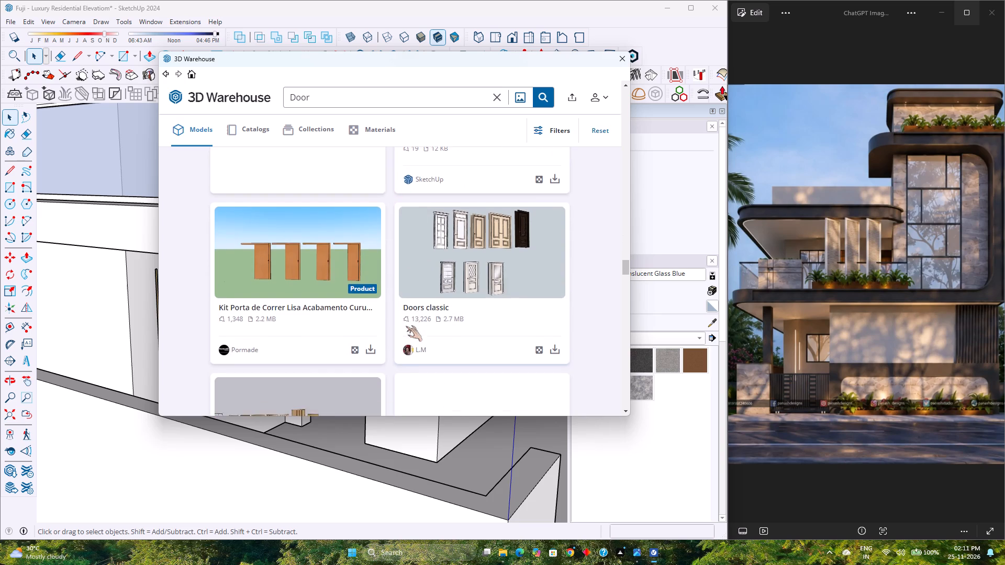
pyautogui.scroll(-12, 406, 326)
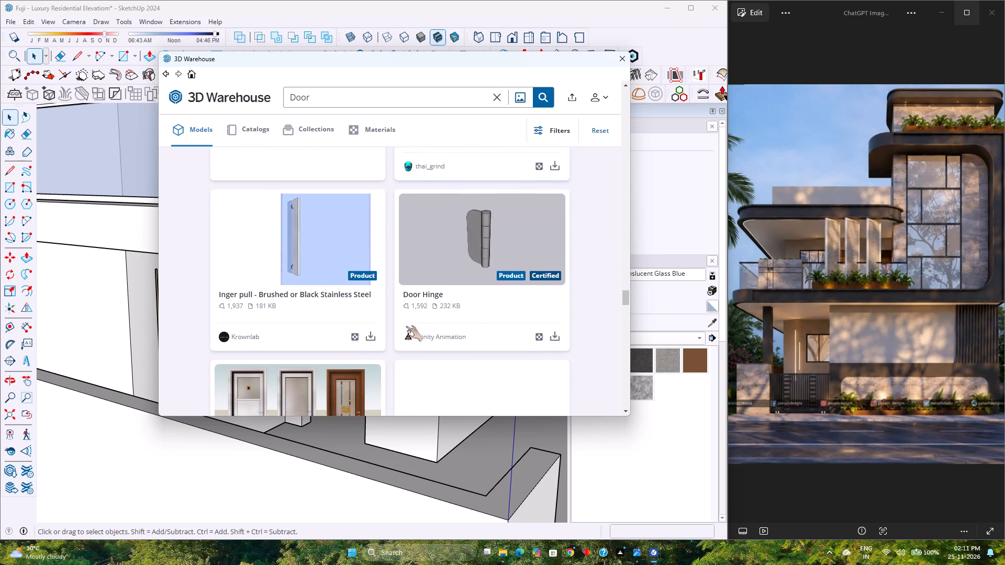
pyautogui.scroll(-7, 406, 326)
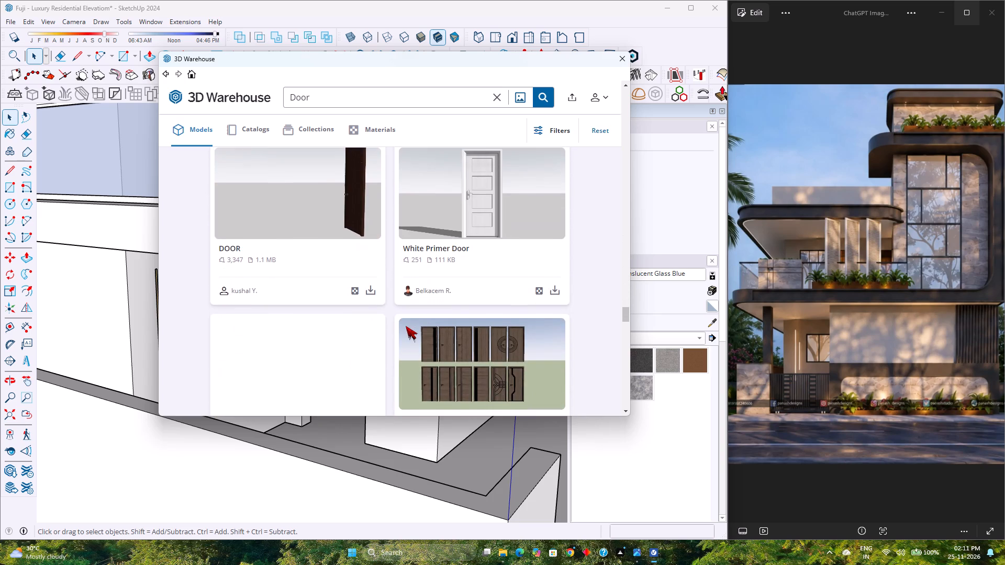
pyautogui.scroll(-18, 406, 326)
pyautogui.scroll(1, 408, 324)
pyautogui.scroll(-7, 408, 324)
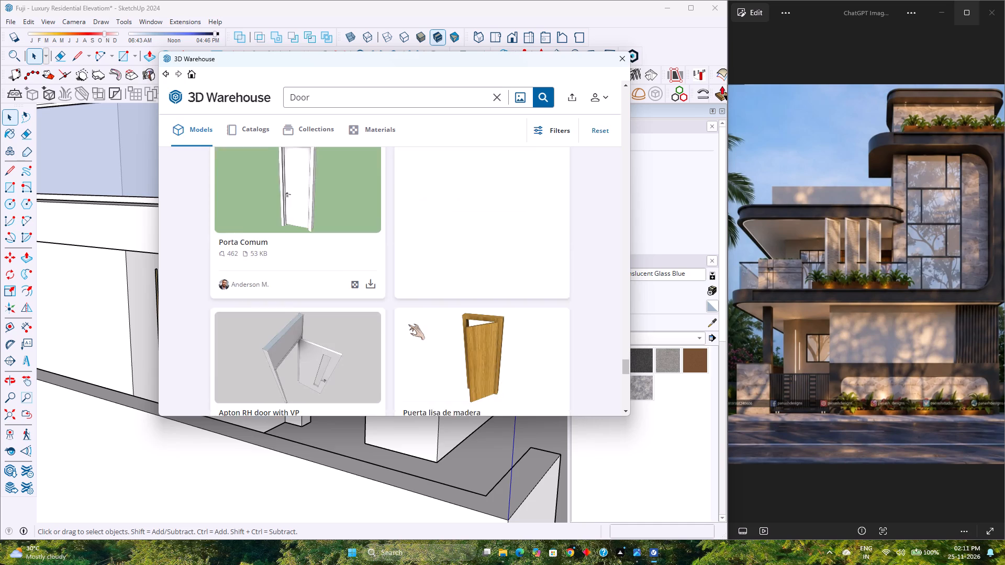
pyautogui.scroll(-9, 408, 324)
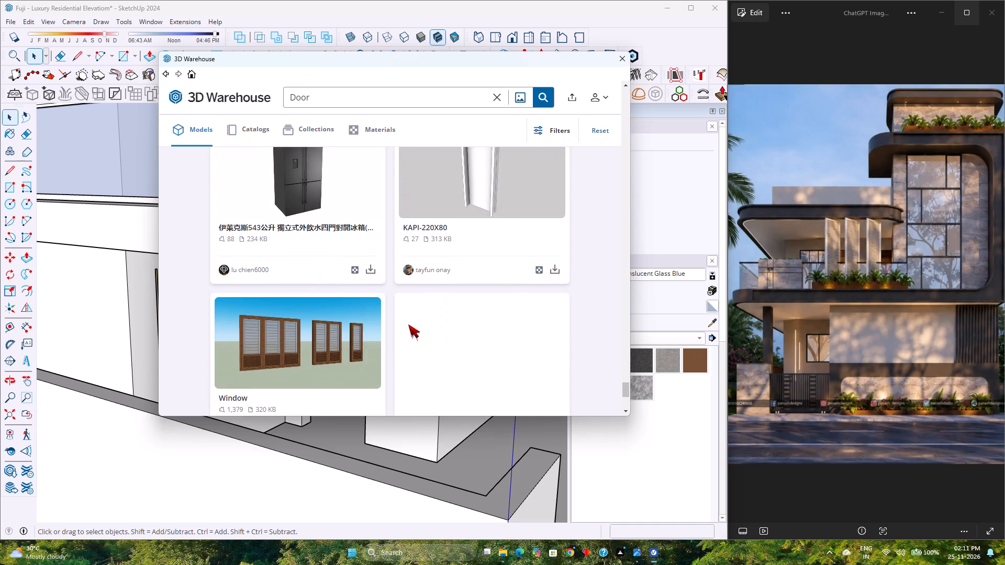
pyautogui.scroll(-10, 408, 324)
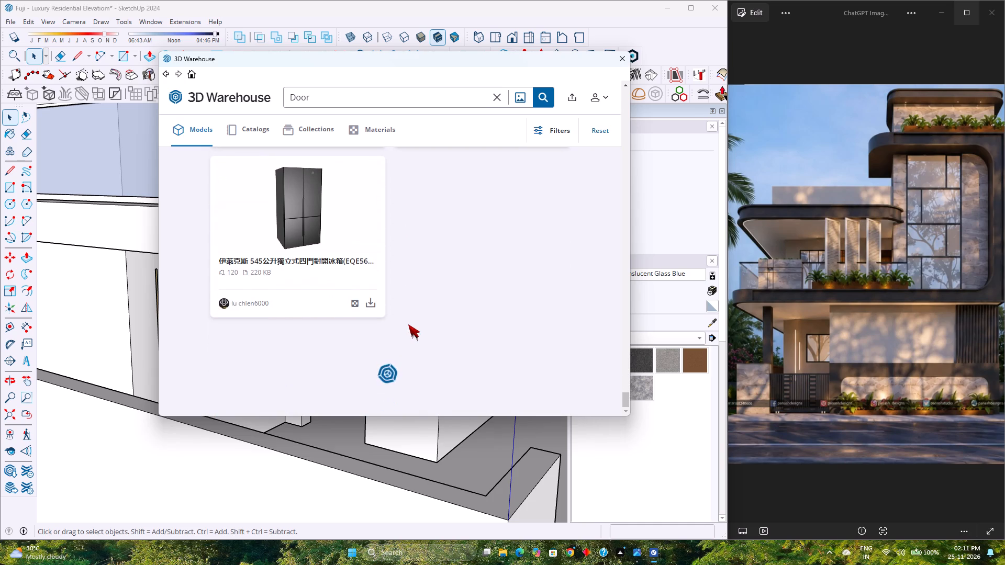
pyautogui.scroll(-3, 408, 324)
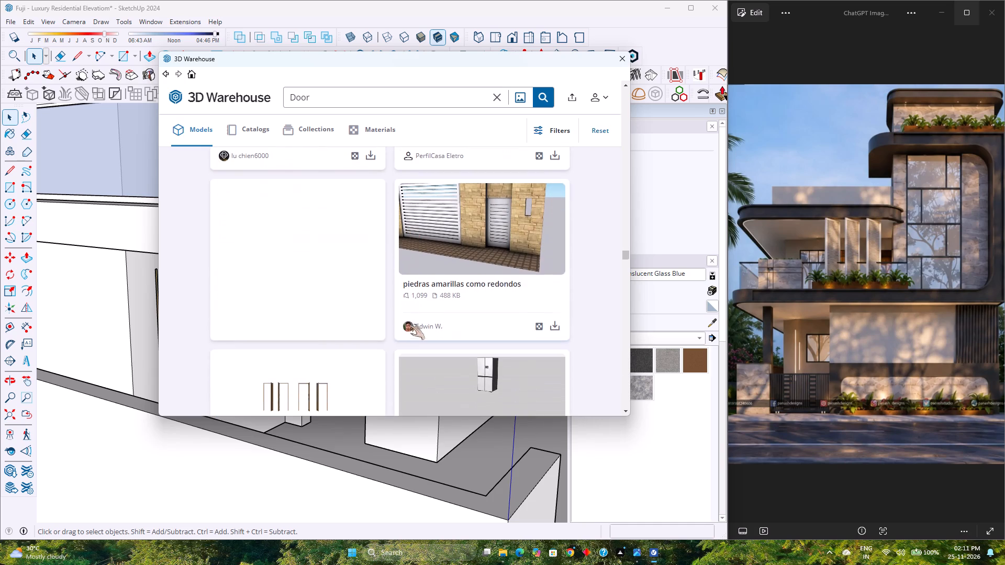
pyautogui.scroll(-9, 408, 324)
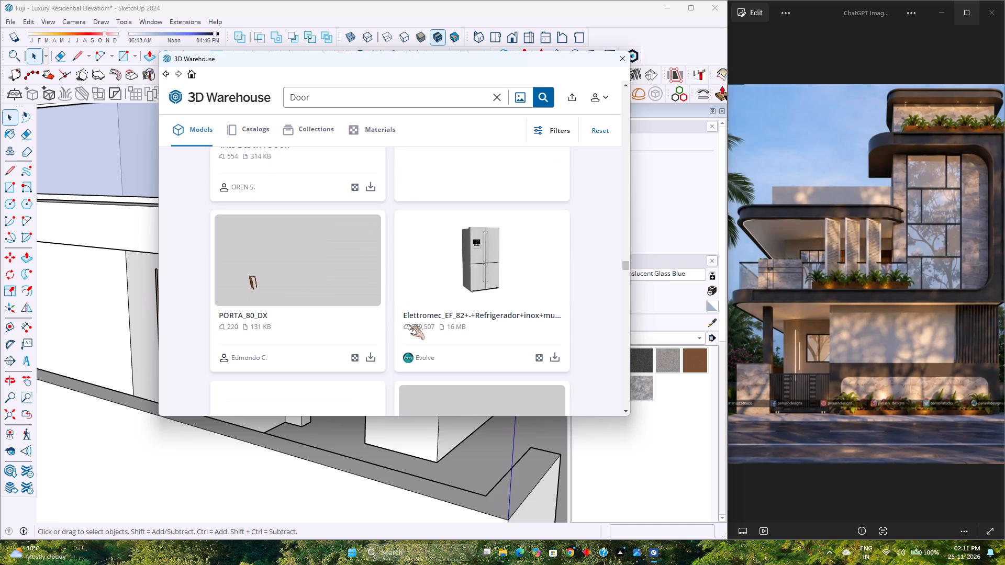
pyautogui.scroll(-4, 408, 323)
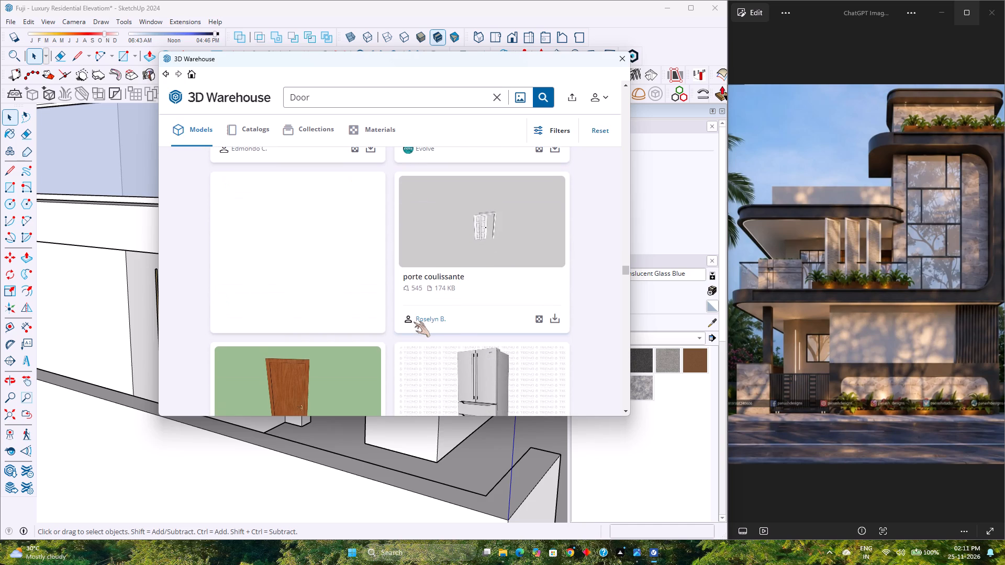
pyautogui.scroll(-8, 341, 326)
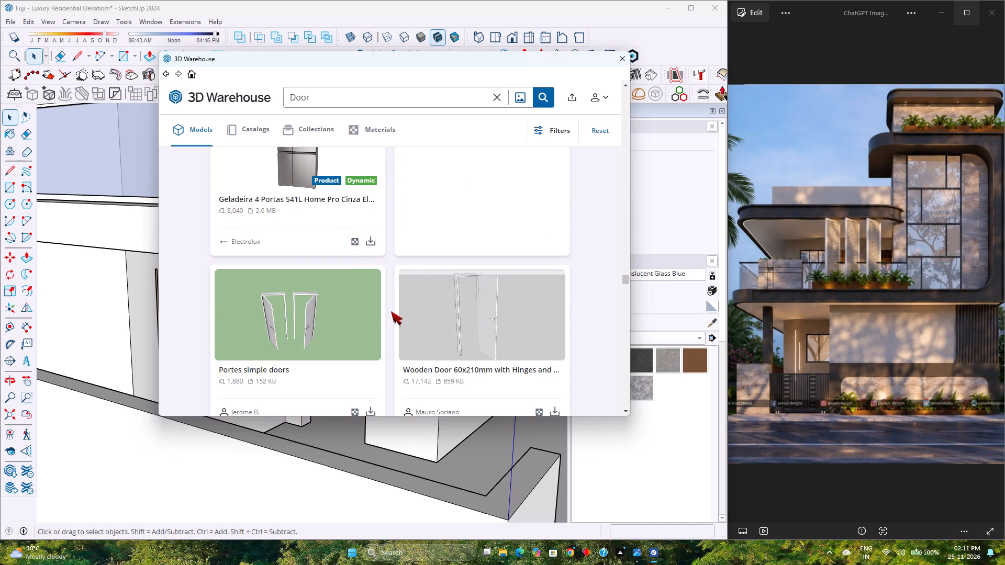
pyautogui.scroll(-12, 391, 311)
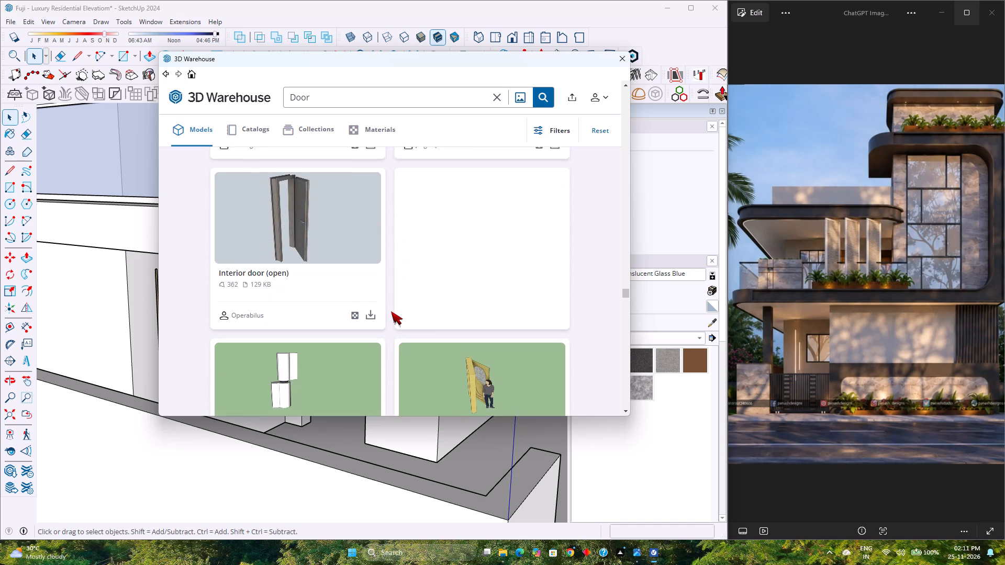
pyautogui.scroll(-13, 391, 311)
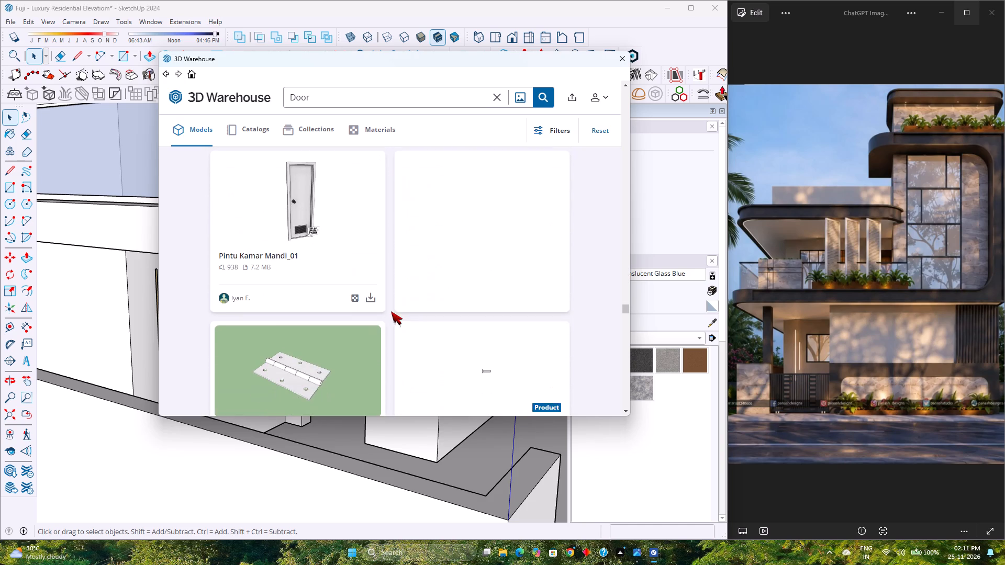
pyautogui.scroll(-13, 391, 311)
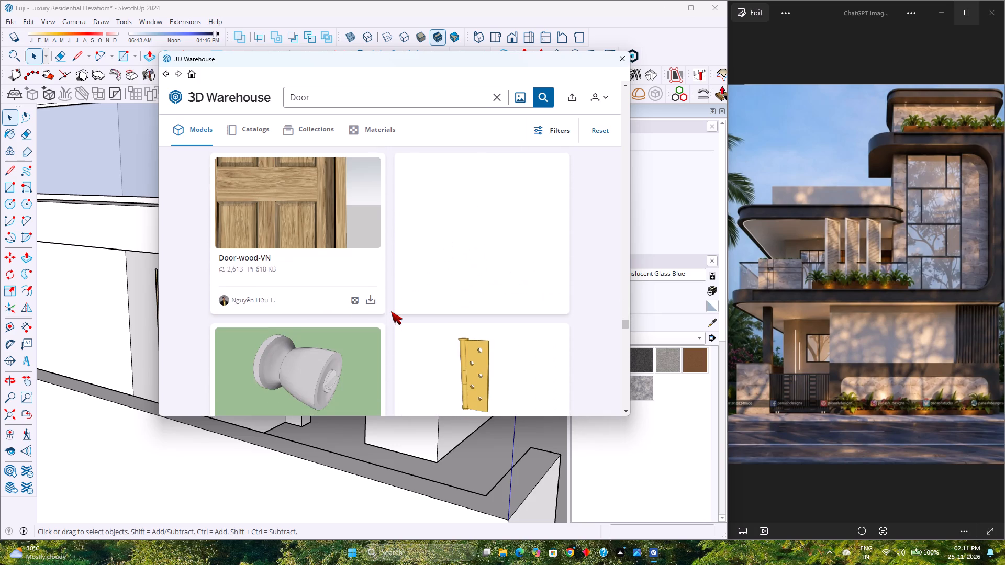
pyautogui.scroll(20, 391, 311)
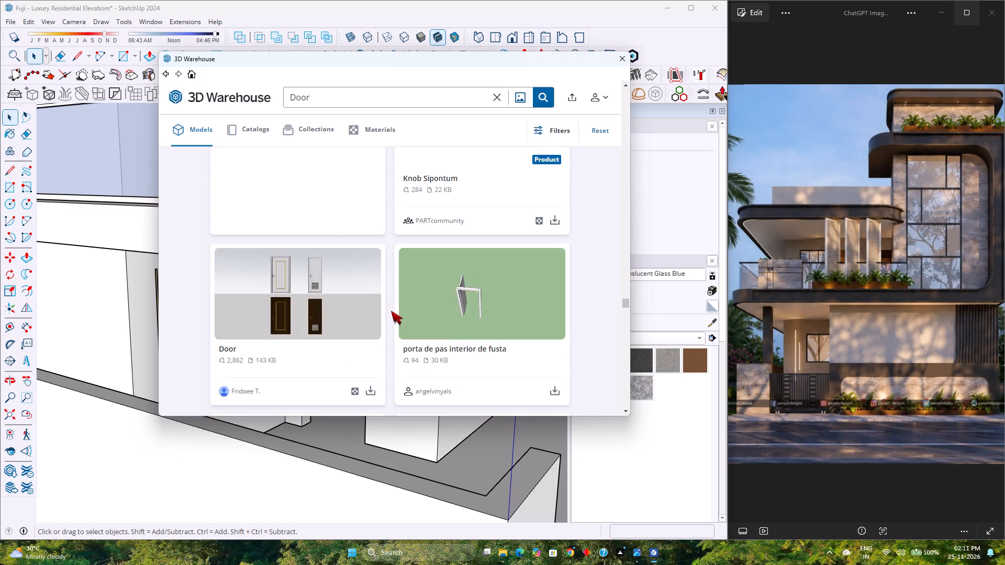
pyautogui.scroll(20, 391, 311)
pyautogui.scroll(7, 391, 311)
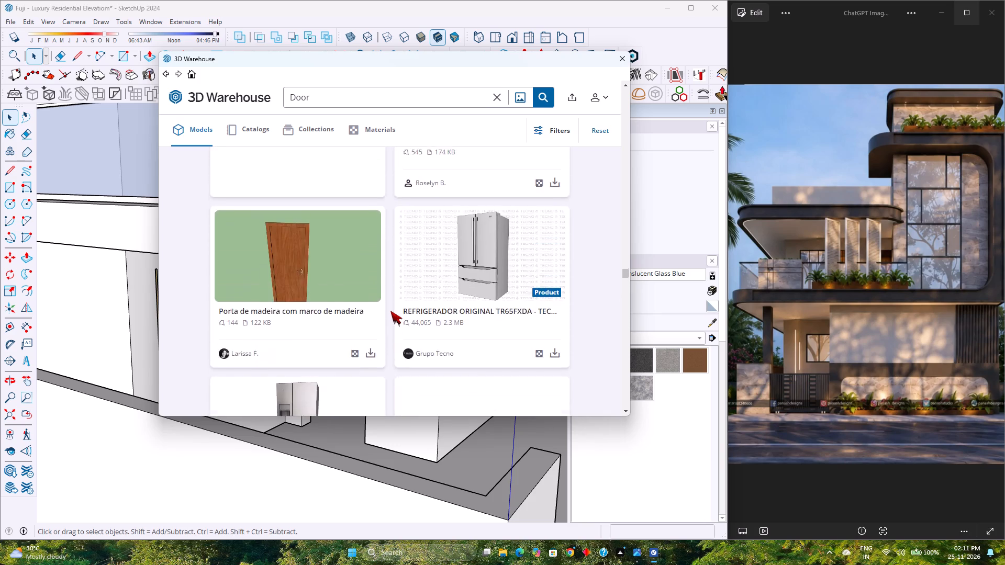
pyautogui.scroll(10, 390, 311)
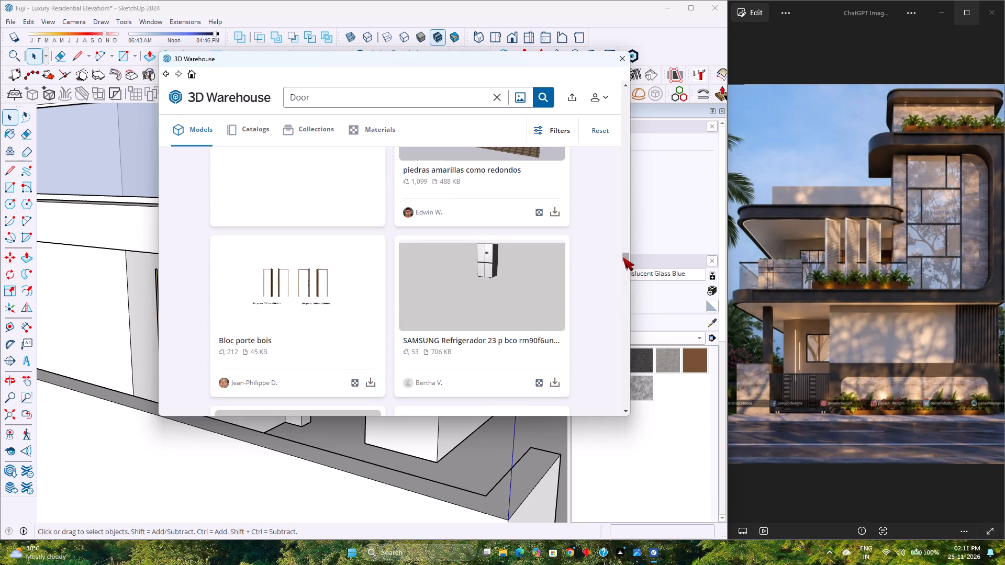
# Return to the start of the "Door" results and review the first models again for a suitable door.
pyautogui.moveTo(623, 257); pyautogui.dragTo(627, 86)
pyautogui.scroll(-3, 509, 275)
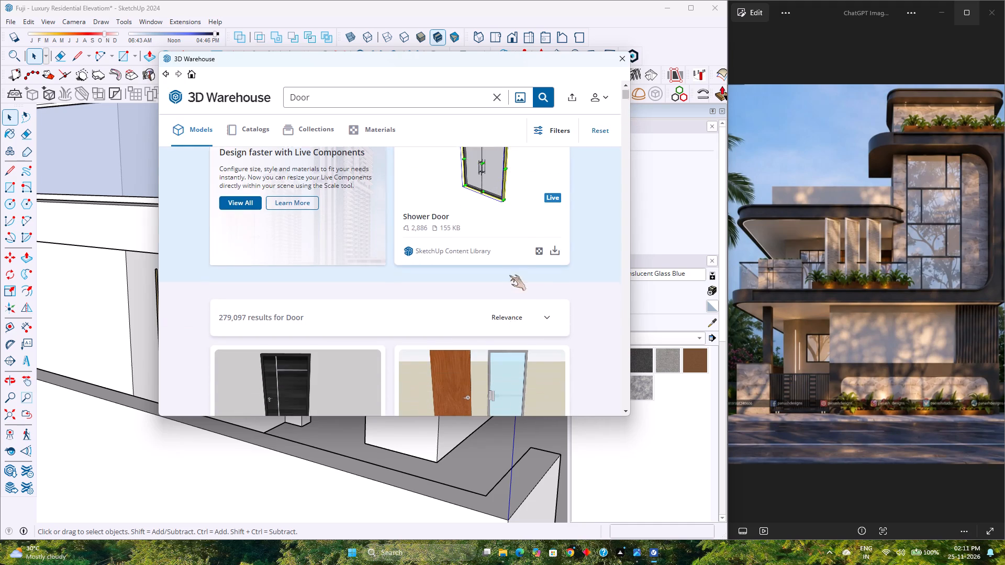
pyautogui.scroll(-7, 505, 287)
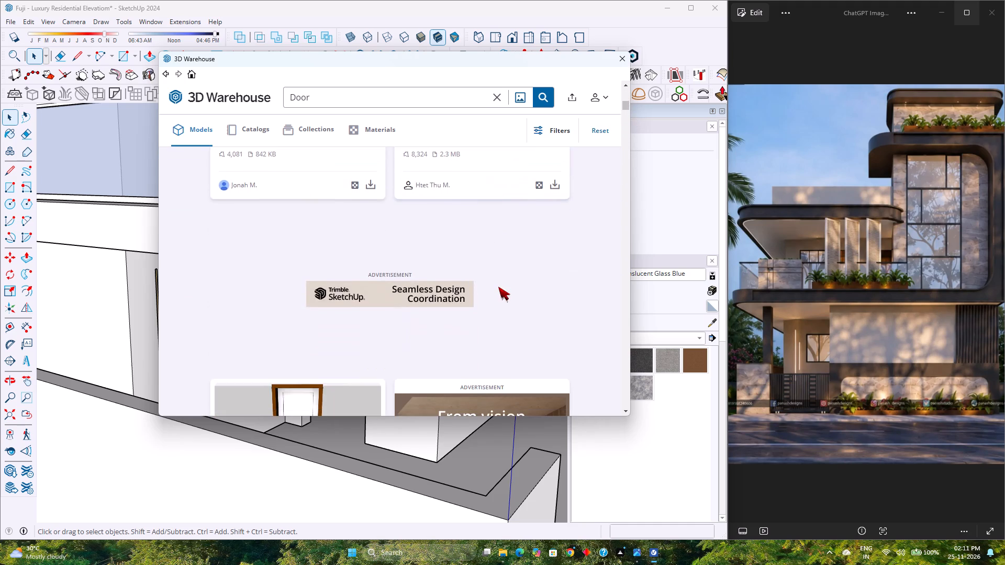
pyautogui.scroll(-4, 498, 287)
pyautogui.scroll(-9, 378, 315)
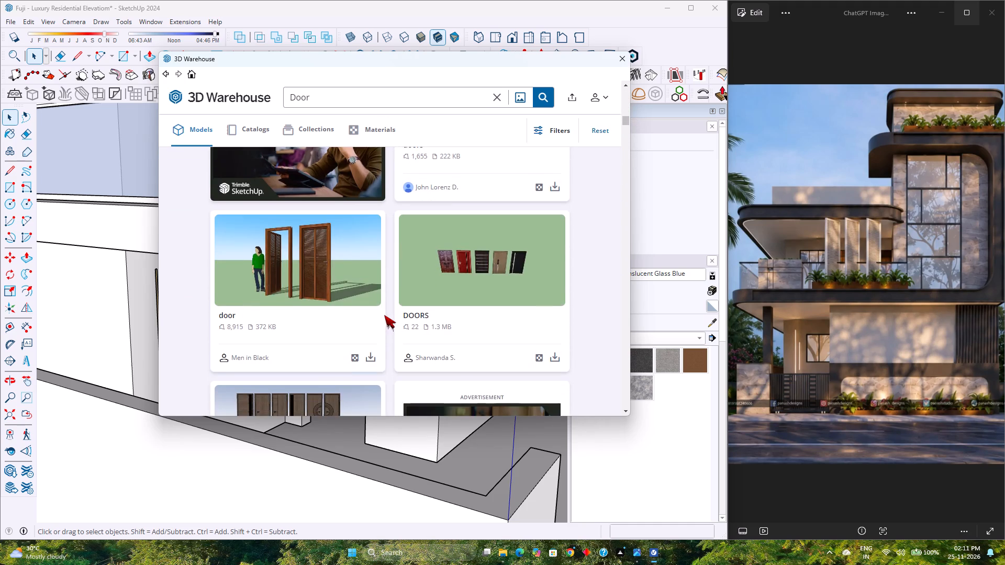
pyautogui.scroll(-9, 384, 315)
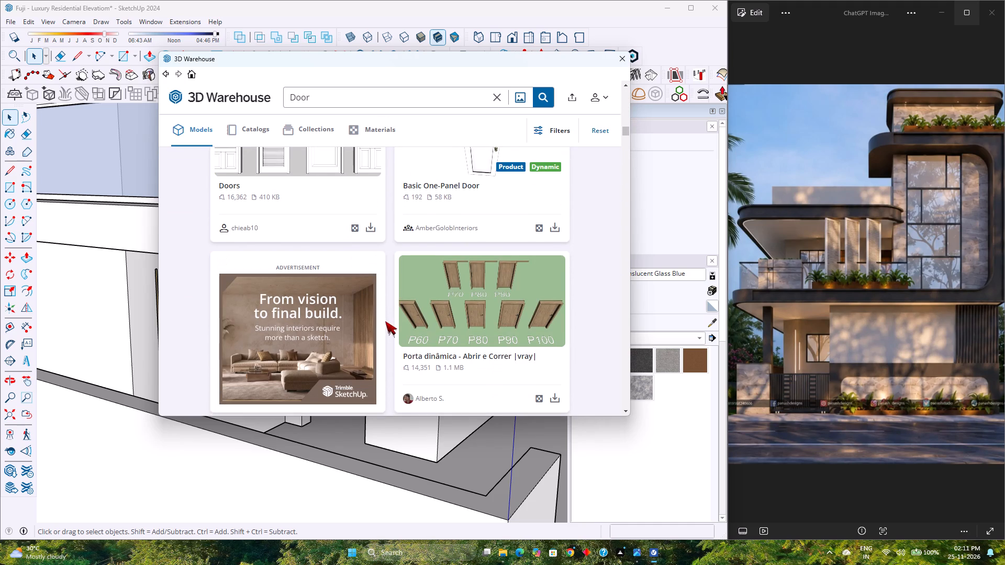
pyautogui.scroll(3, 385, 319)
pyautogui.scroll(-3, 385, 319)
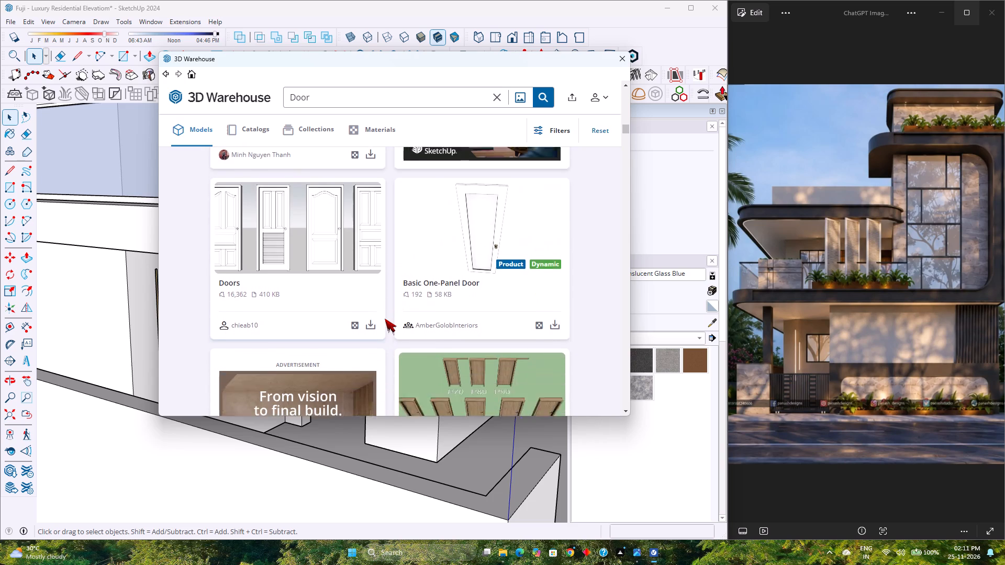
pyautogui.scroll(-7, 385, 319)
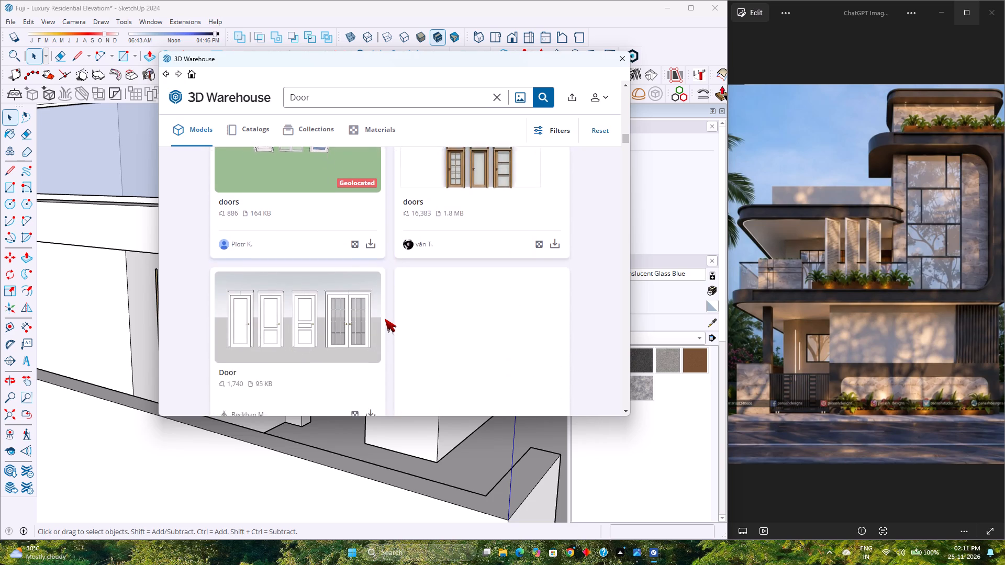
pyautogui.scroll(-8, 385, 319)
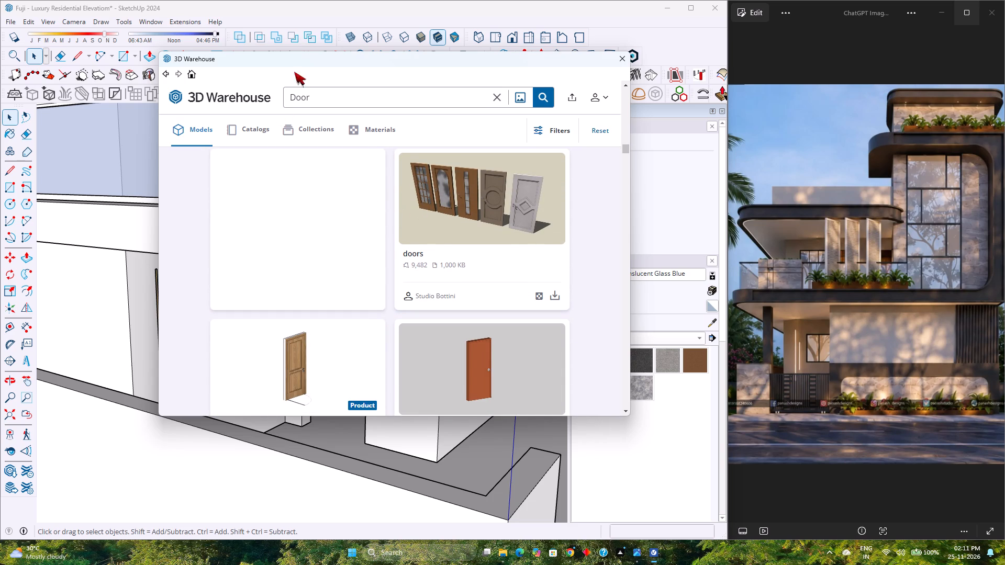
# Search the models for "Doors" and load the dark grey door with the long vertical handle into the model.
pyautogui.click(320, 97)
pyautogui.press('s')
pyautogui.press('Return')
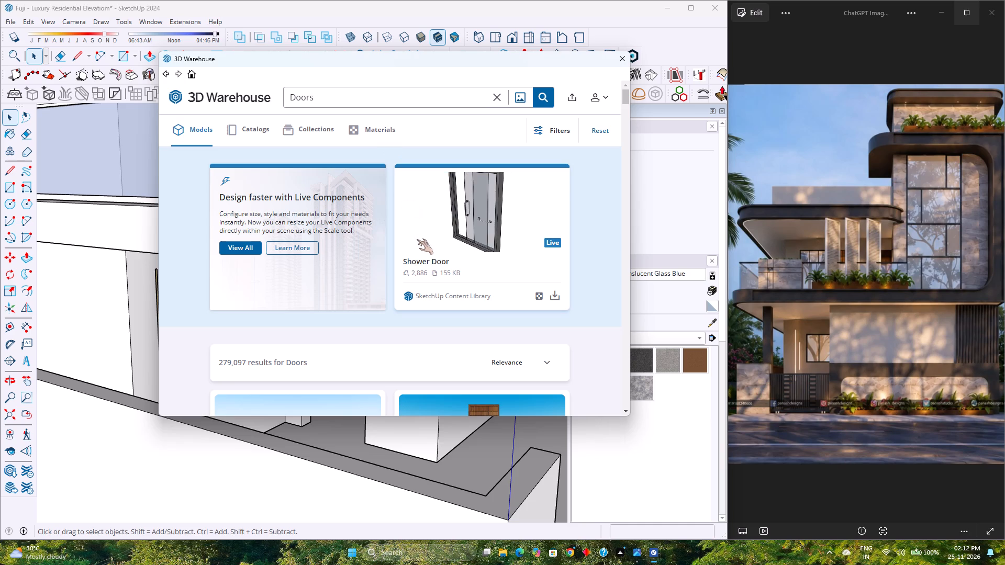
pyautogui.scroll(-5, 422, 252)
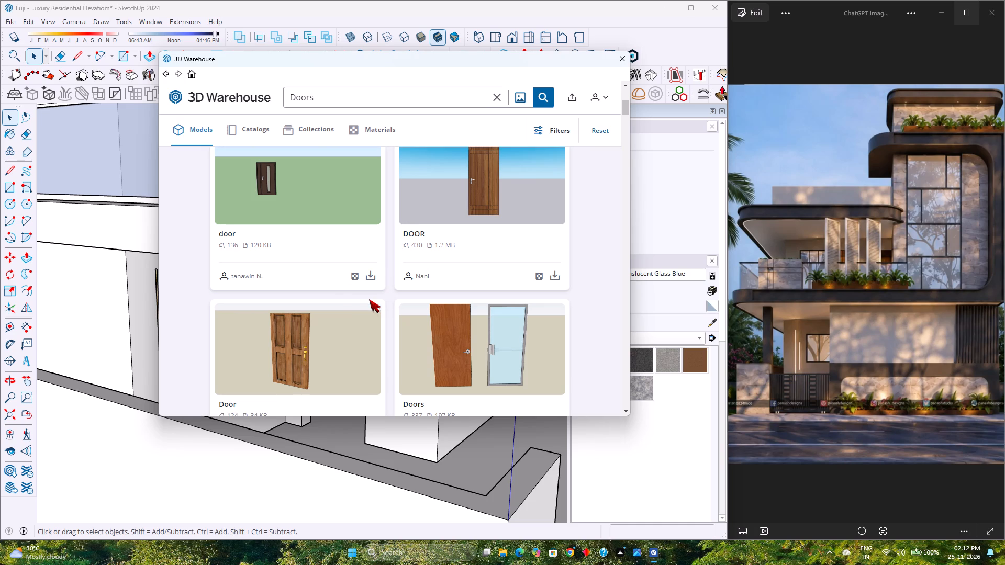
pyautogui.scroll(-10, 369, 299)
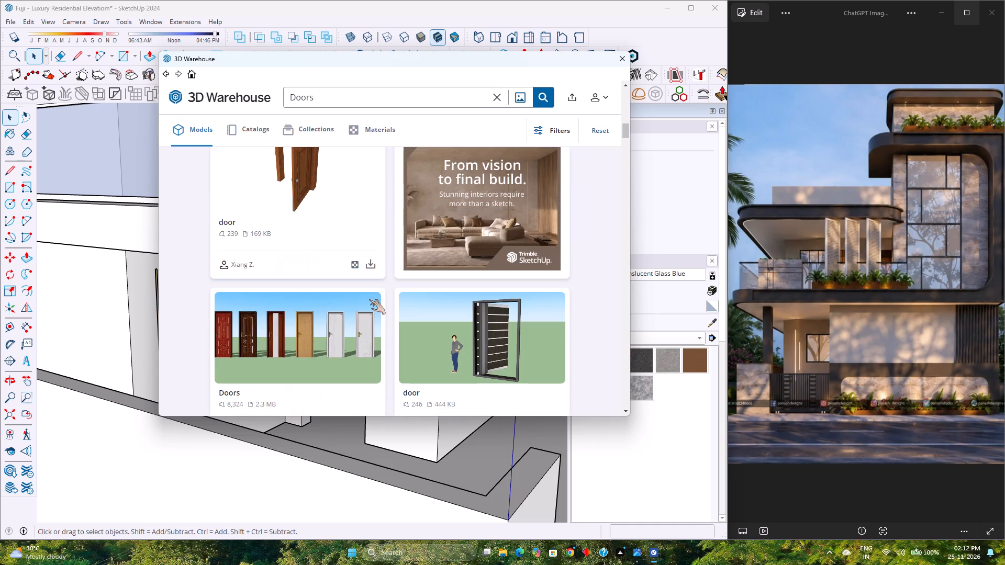
pyautogui.scroll(-5, 369, 299)
pyautogui.scroll(-2, 523, 320)
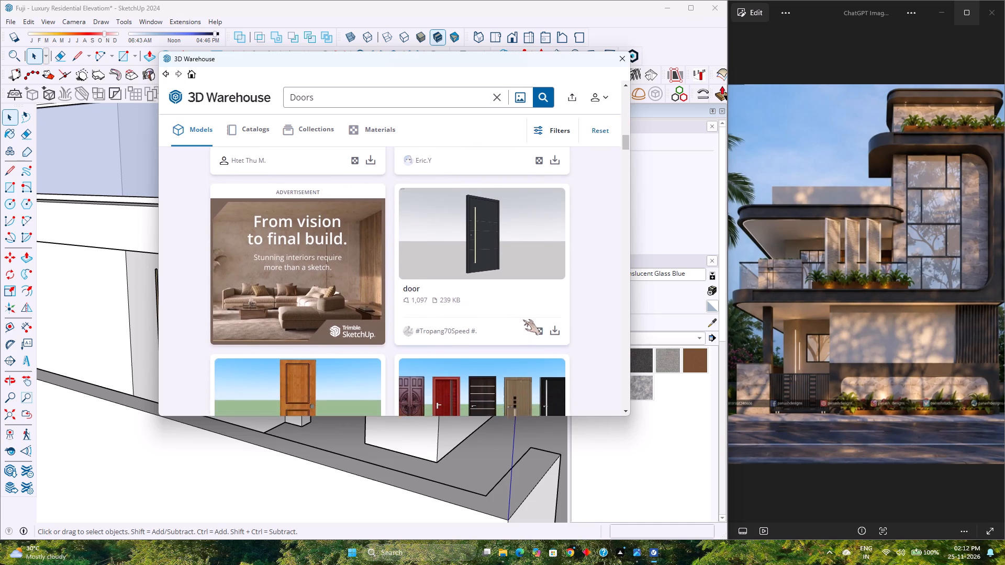
pyautogui.click(555, 239)
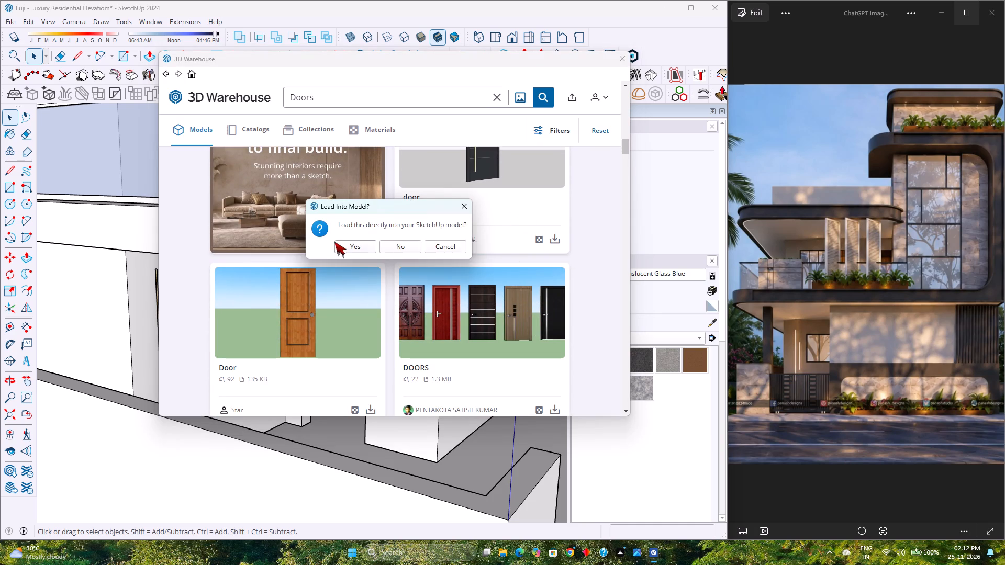
pyautogui.click(334, 245)
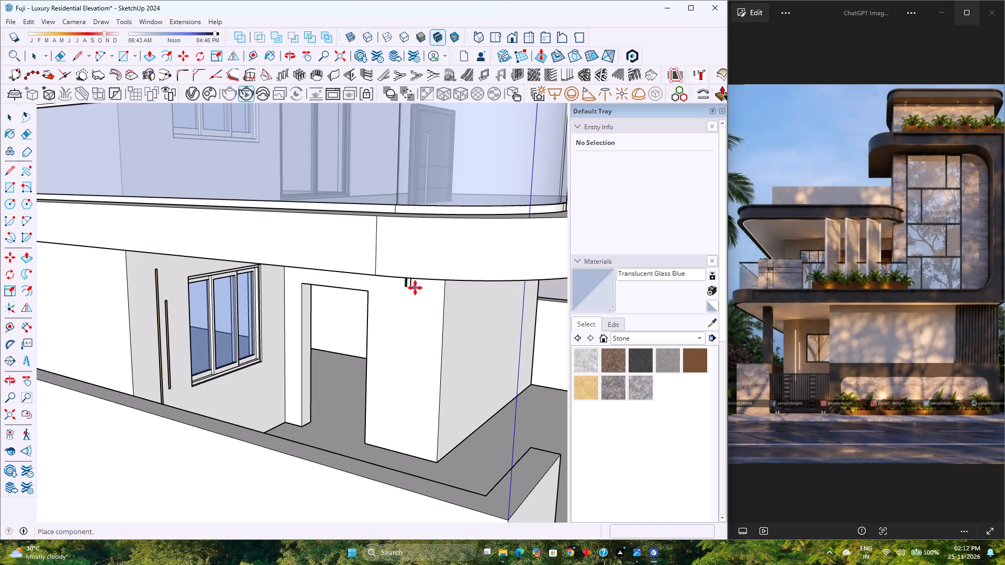
# Place the loaded door on the ground-floor porch, in front of the wall with the empty opening.
pyautogui.scroll(-3, 415, 288)
pyautogui.scroll(3, 368, 371)
pyautogui.moveTo(368, 372); pyautogui.dragTo(299, 361, button='middle')
pyautogui.scroll(-4, 299, 361)
pyautogui.click(249, 422)
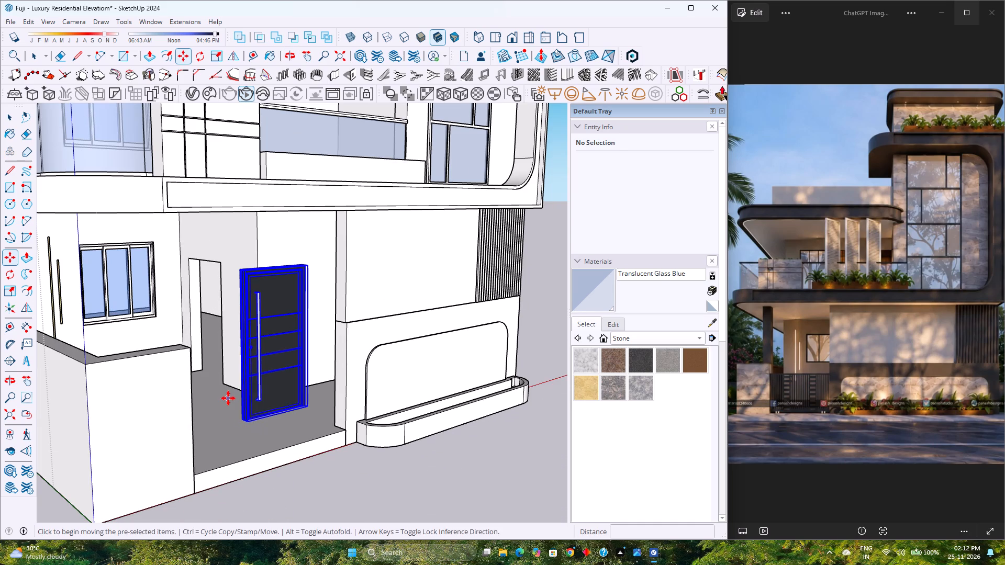
# Cut the door, open the ground-floor wall group and paste the door inside it beside the empty opening's jamb.
pyautogui.hotkey('ctrl', 'x')
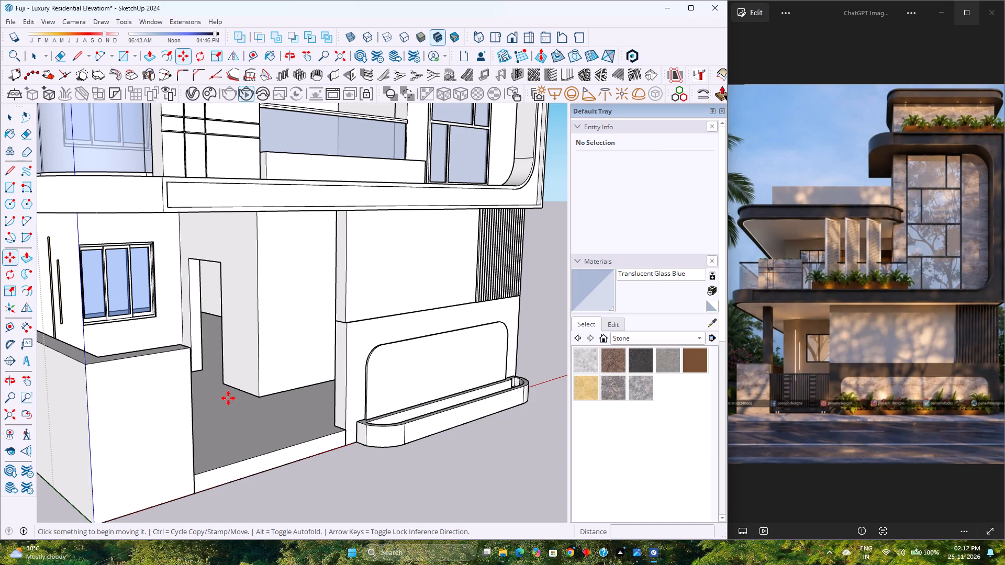
pyautogui.press('space')
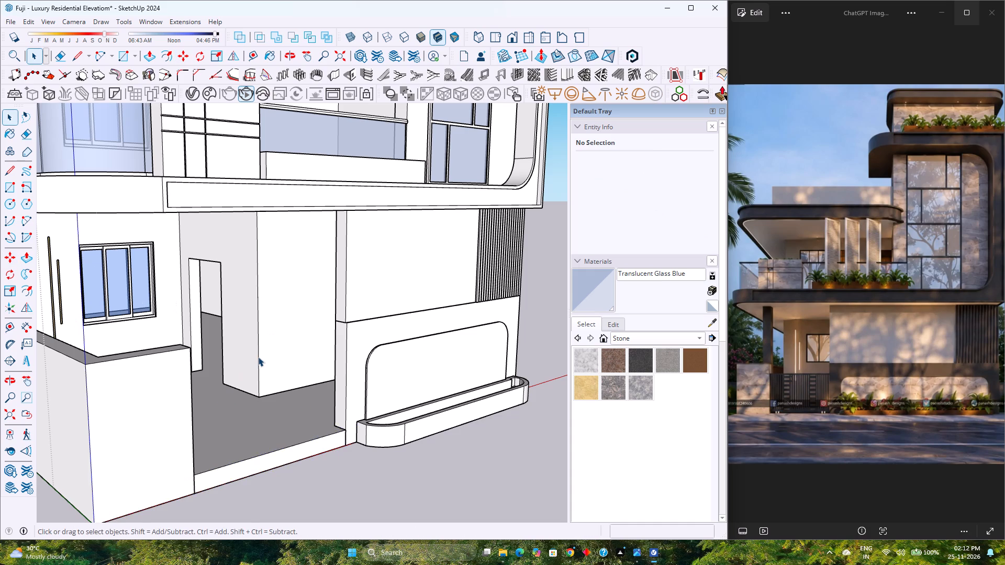
pyautogui.doubleClick(258, 357)
pyautogui.scroll(3, 258, 357)
pyautogui.moveTo(251, 360); pyautogui.dragTo(293, 400, button='middle')
pyautogui.middleClick(293, 400)
pyautogui.middleClick(293, 400)
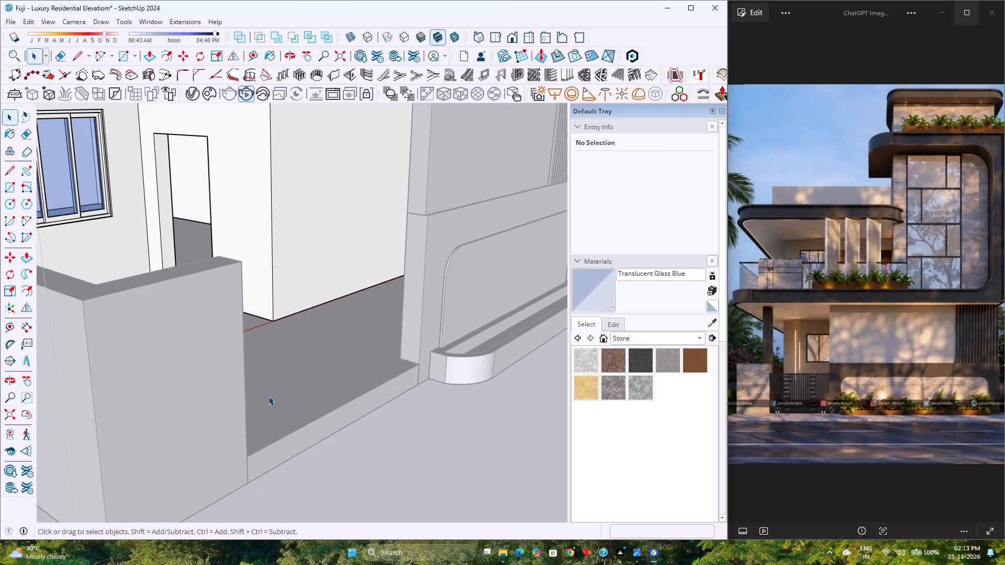
pyautogui.hotkey('ctrl', 'v')
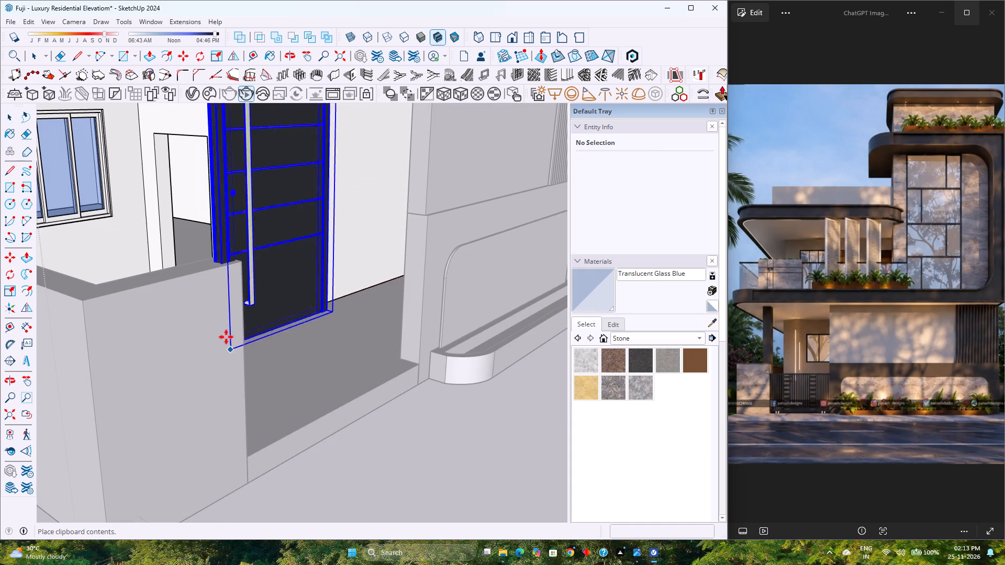
pyautogui.scroll(2, 156, 262)
pyautogui.moveTo(156, 262); pyautogui.dragTo(243, 336, button='middle')
pyautogui.moveTo(243, 336); pyautogui.dragTo(287, 256, button='middle')
pyautogui.scroll(-4, 271, 288)
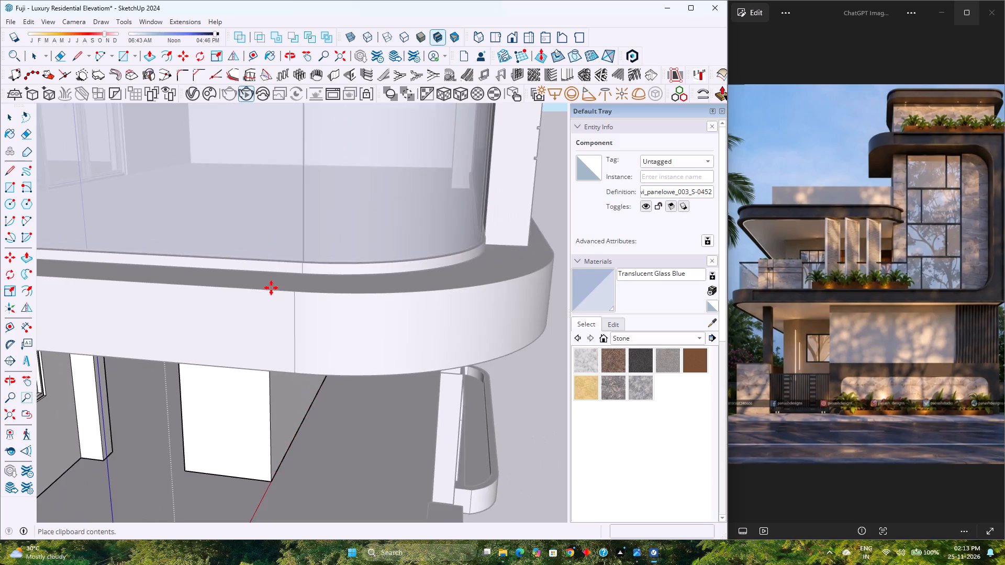
pyautogui.scroll(7, 100, 461)
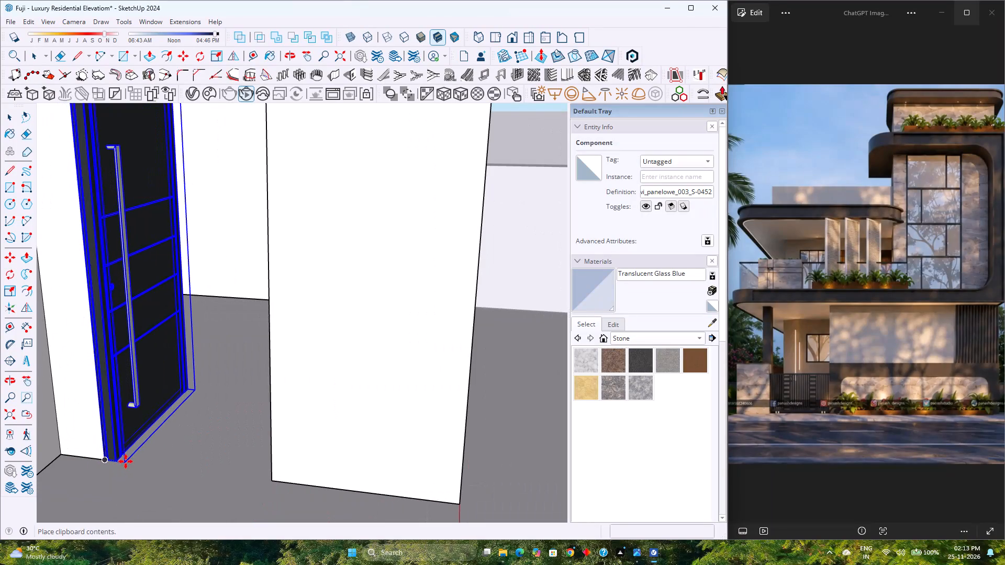
pyautogui.click(132, 462)
# Move the door by its bottom frame corner onto the bottom outer corner of the opening's jamb nearest the three-panel window.
pyautogui.scroll(12, 117, 467)
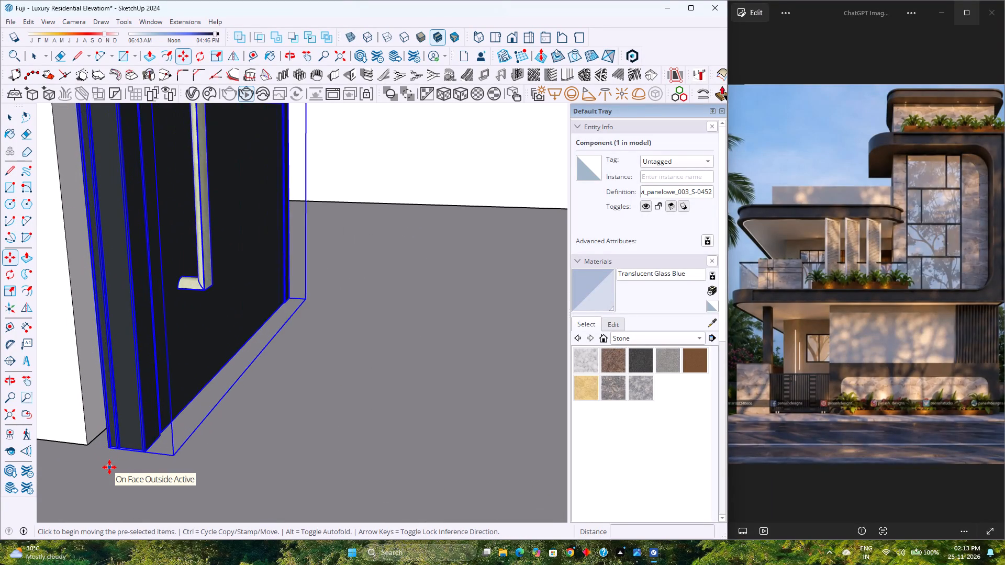
pyautogui.scroll(4, 109, 467)
pyautogui.scroll(-1, 102, 442)
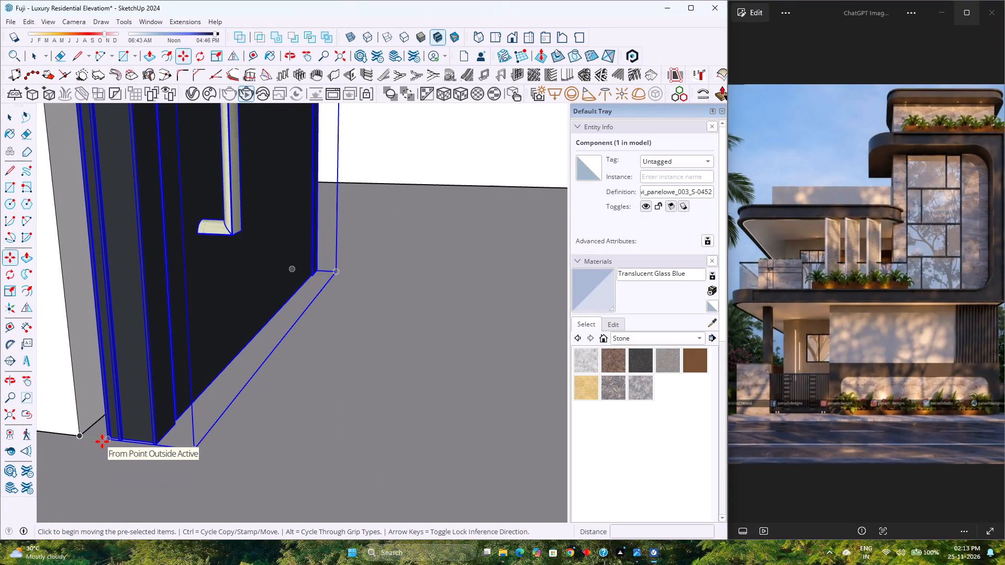
pyautogui.scroll(-3, 102, 441)
pyautogui.moveTo(104, 440); pyautogui.dragTo(314, 443, button='middle')
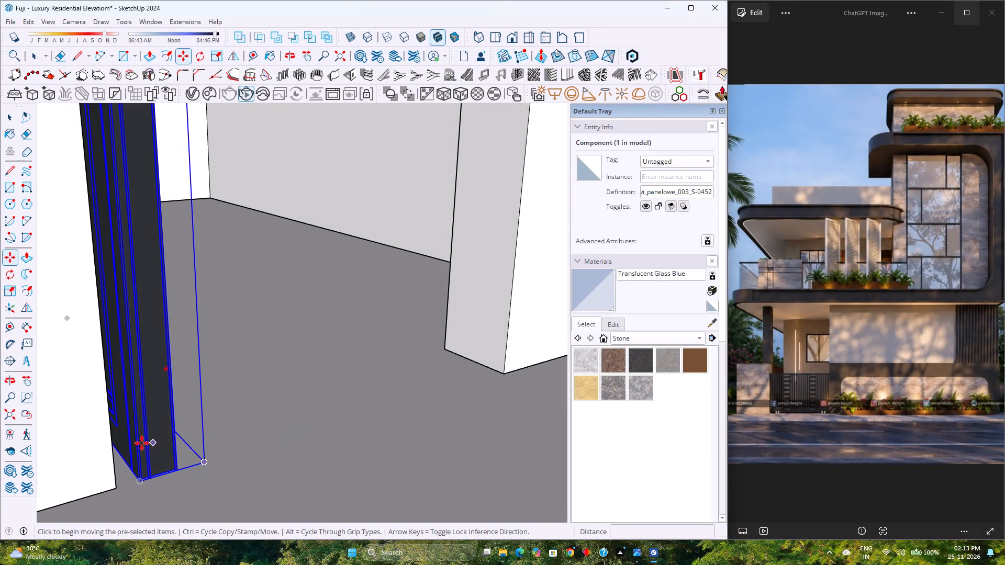
pyautogui.middleClick(149, 443)
pyautogui.middleClick(144, 443)
pyautogui.scroll(-4, 160, 441)
pyautogui.click(5, 413)
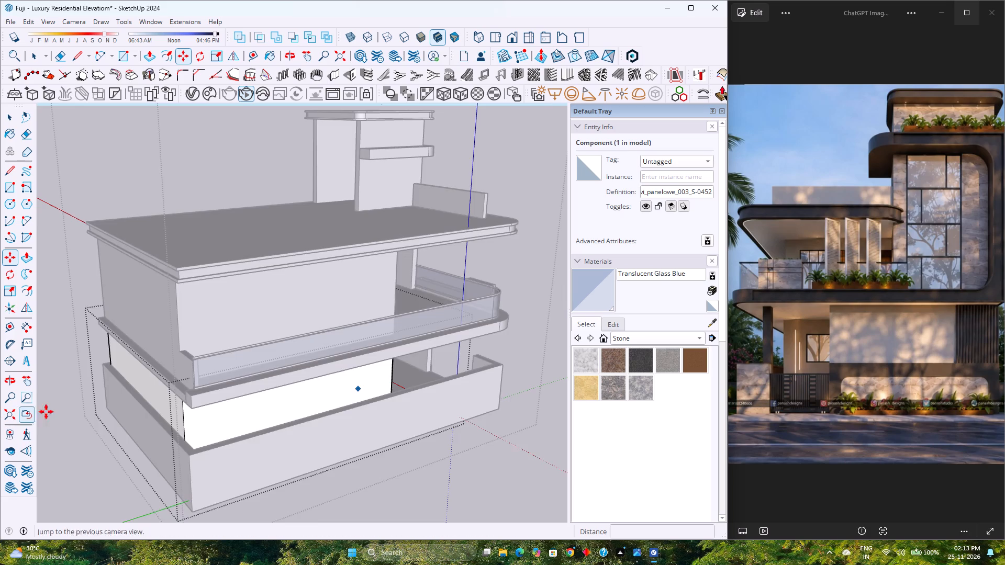
pyautogui.moveTo(323, 372); pyautogui.dragTo(0, 374, button='middle')
pyautogui.middleClick(0, 374)
pyautogui.scroll(1, 425, 463)
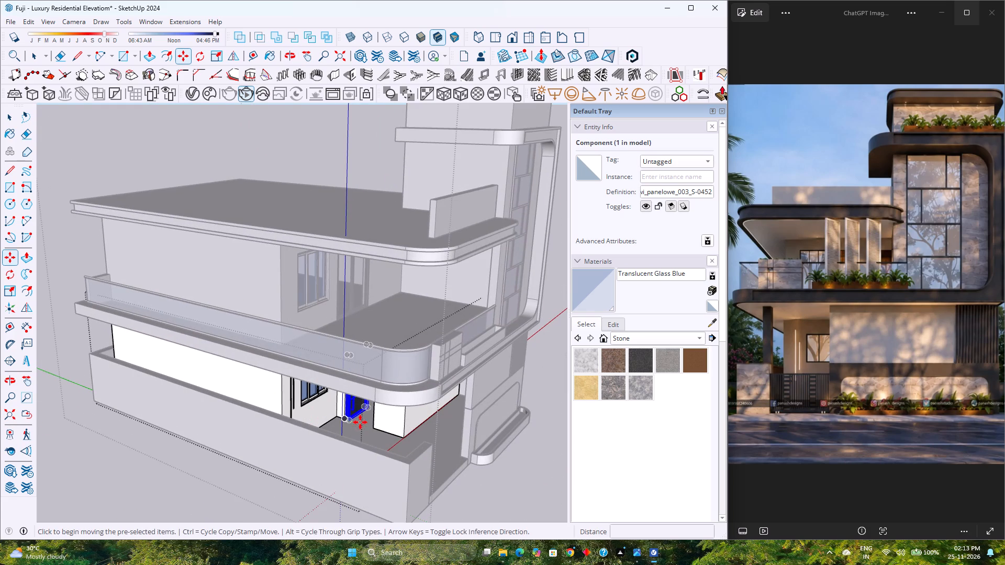
pyautogui.scroll(12, 342, 420)
pyautogui.scroll(20, 359, 423)
pyautogui.scroll(1, 359, 423)
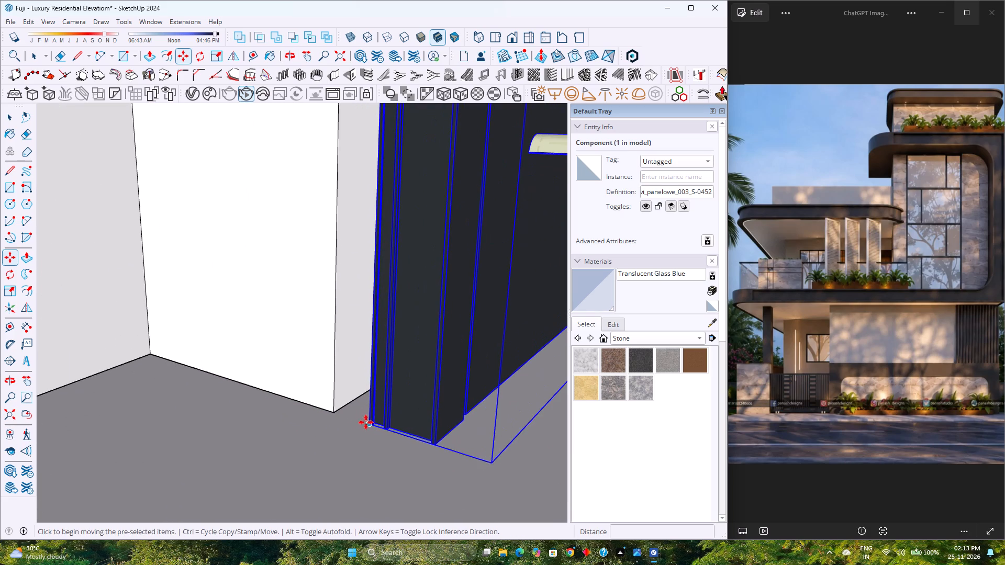
pyautogui.click(367, 422)
pyautogui.click(334, 410)
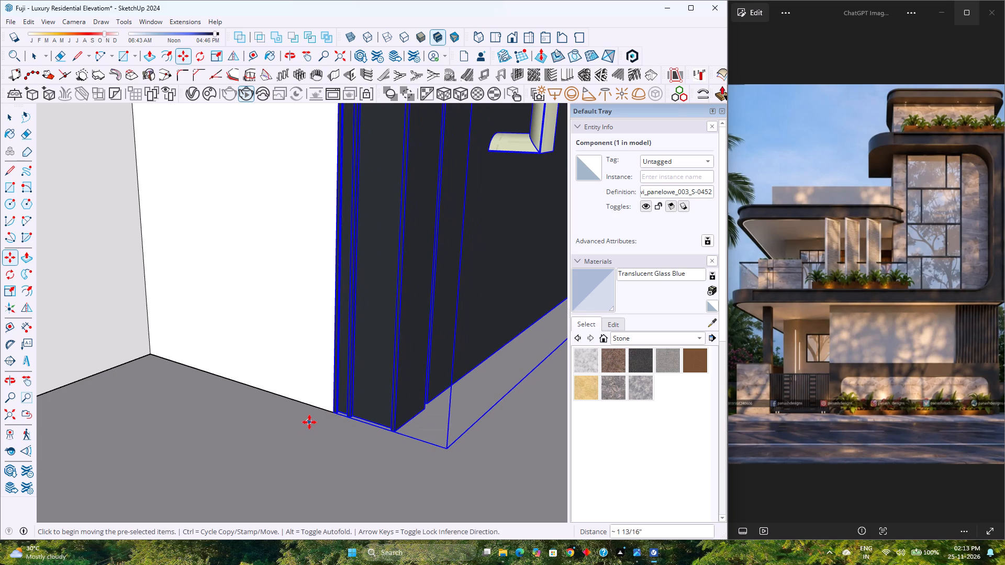
# Rotate the door 90 degrees about the vertical axis at its bottom corner so it lies parallel to the opening's wall.
pyautogui.scroll(-3, 308, 423)
pyautogui.click(201, 57)
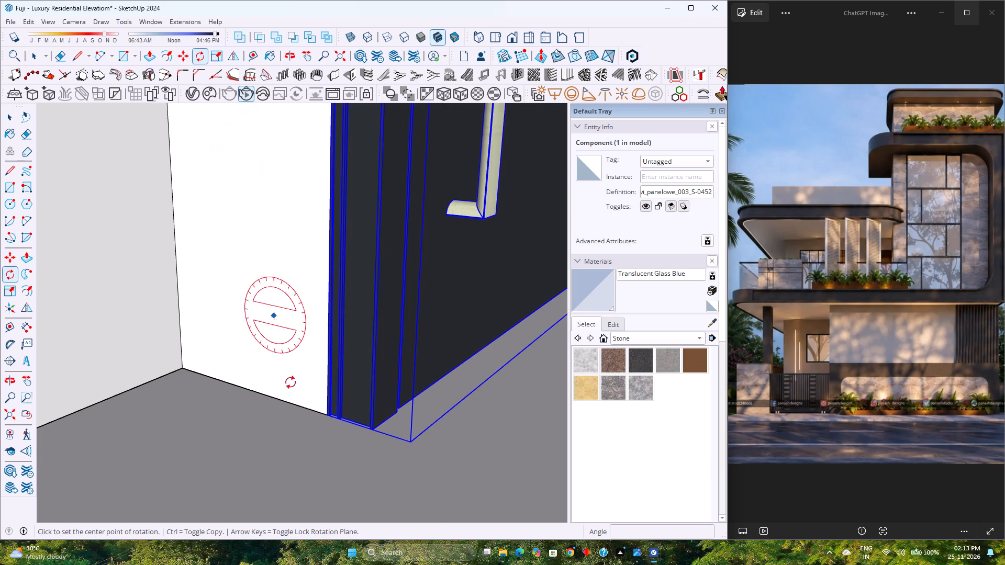
pyautogui.press('Up')
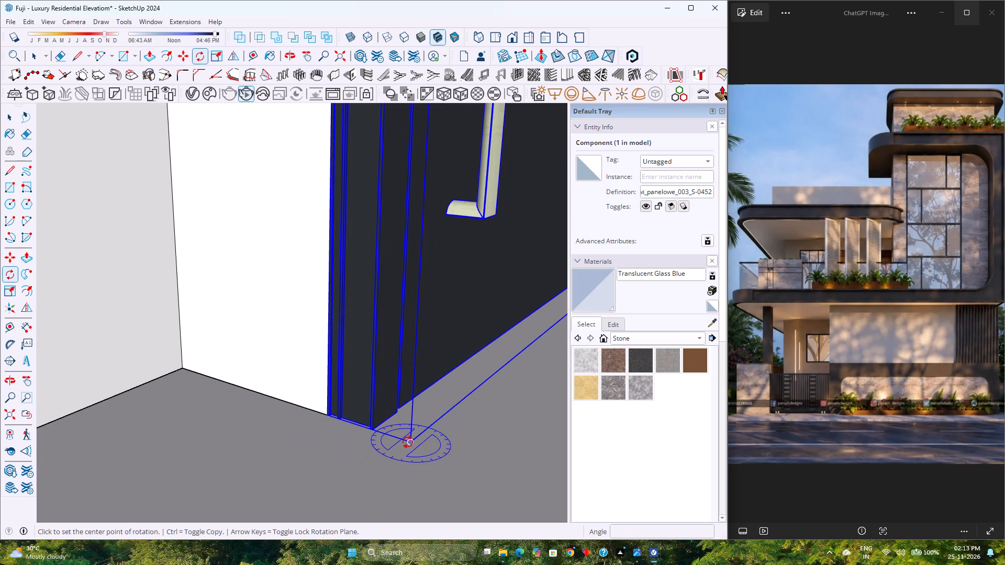
pyautogui.click(408, 442)
pyautogui.scroll(-8, 406, 442)
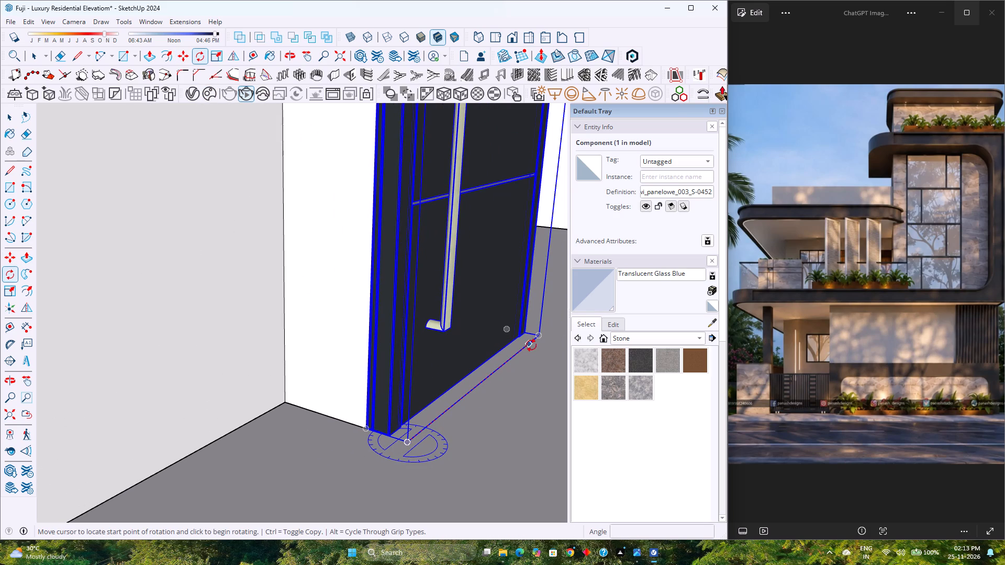
pyautogui.click(538, 335)
pyautogui.scroll(-4, 536, 337)
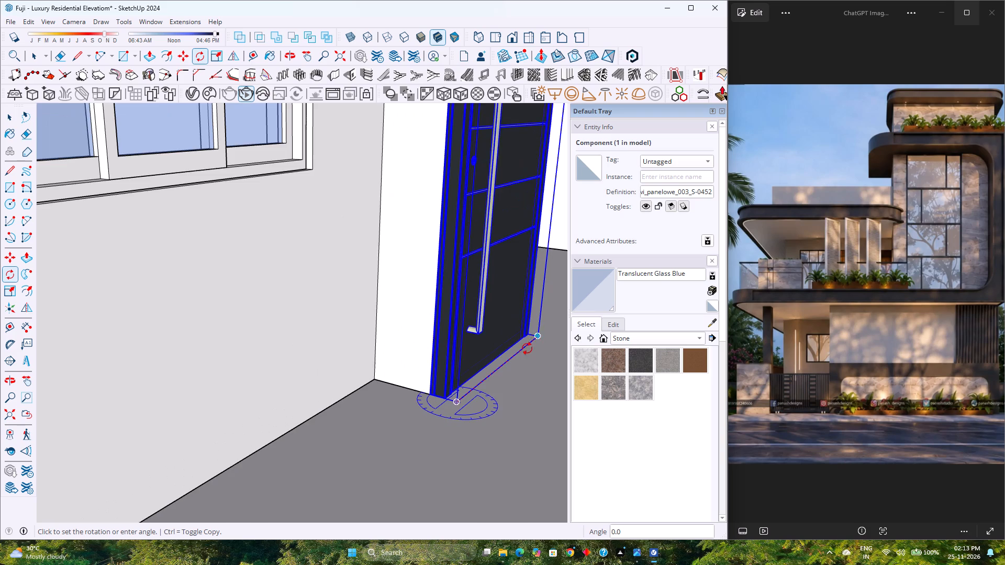
pyautogui.scroll(-2, 500, 371)
pyautogui.keyDown('shift'); pyautogui.moveTo(479, 374); pyautogui.dragTo(267, 374, button='middle'); pyautogui.keyUp('shift')
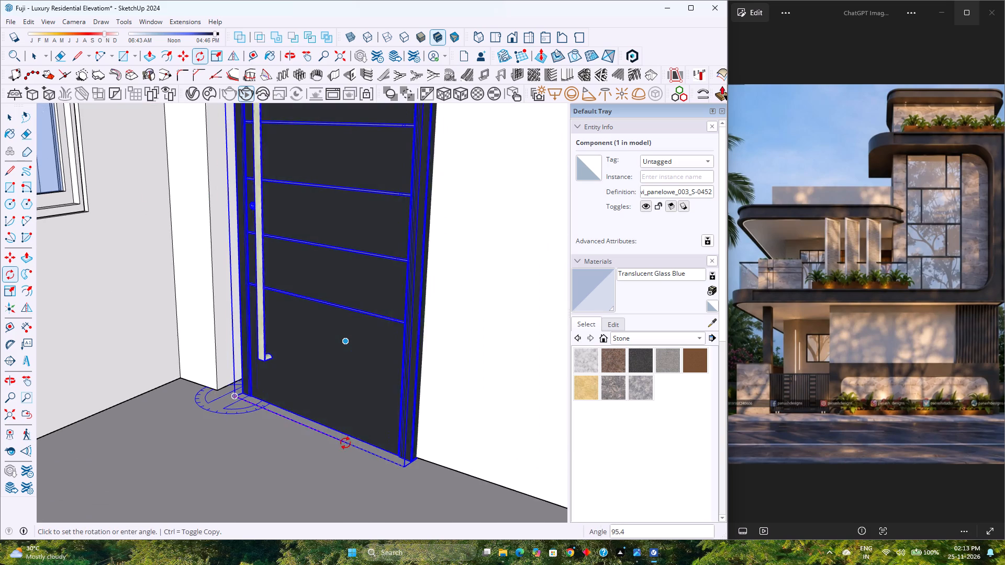
pyautogui.click(425, 462)
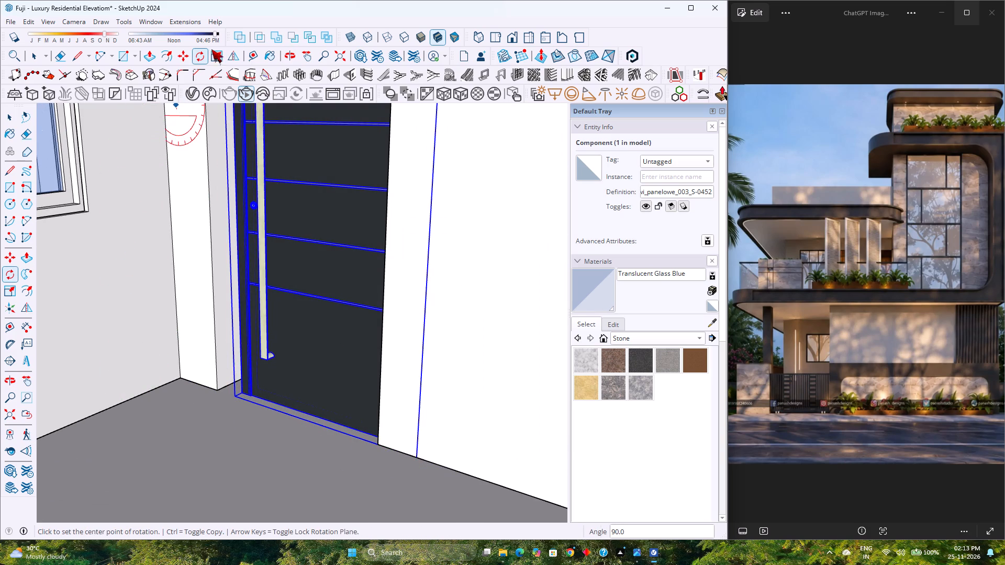
# Move the rotated door by its bottom corner onto the bottom corner of the jamb so it sits in the opening.
pyautogui.click(185, 60)
pyautogui.click(236, 396)
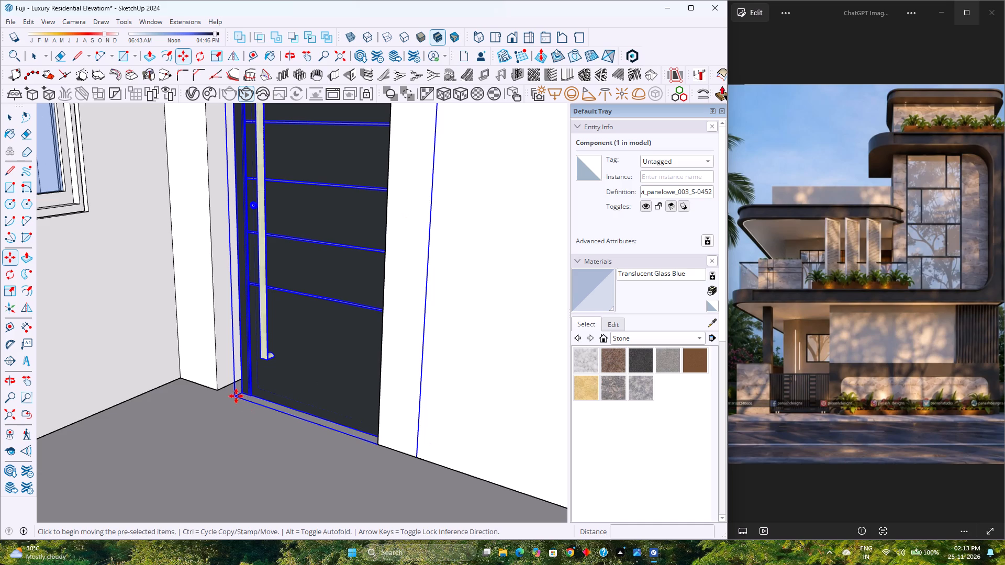
pyautogui.click(219, 387)
# Scale the door's width along the red axis by about 0.94 to fit between the opening's jambs.
pyautogui.moveTo(259, 406); pyautogui.dragTo(307, 409, button='middle')
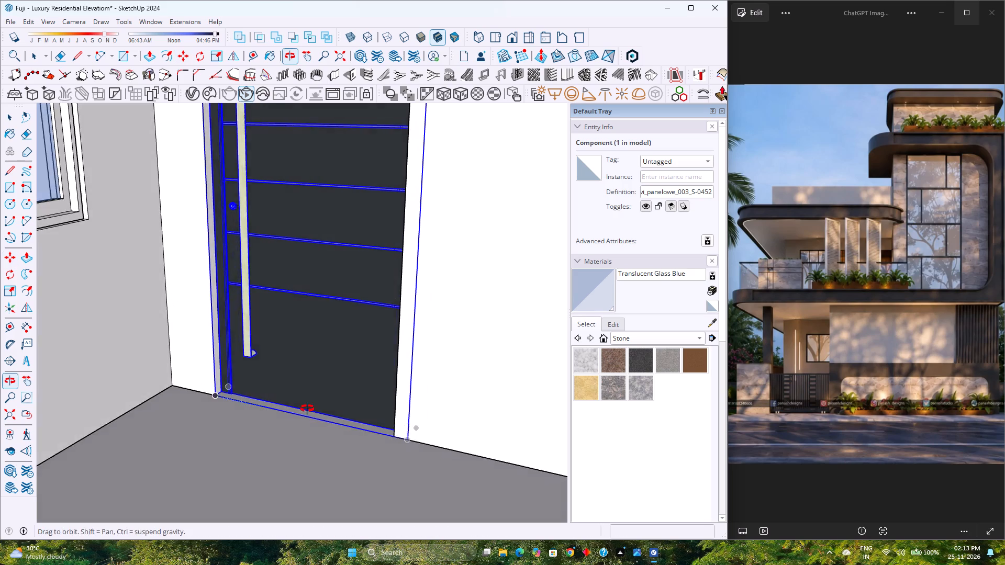
pyautogui.moveTo(307, 409); pyautogui.dragTo(342, 406, button='middle')
pyautogui.keyDown('shift'); pyautogui.moveTo(350, 398); pyautogui.dragTo(293, 500, button='middle'); pyautogui.keyUp('shift')
pyautogui.keyDown('shift'); pyautogui.middleClick(293, 500); pyautogui.keyUp('shift')
pyautogui.scroll(1, 293, 499)
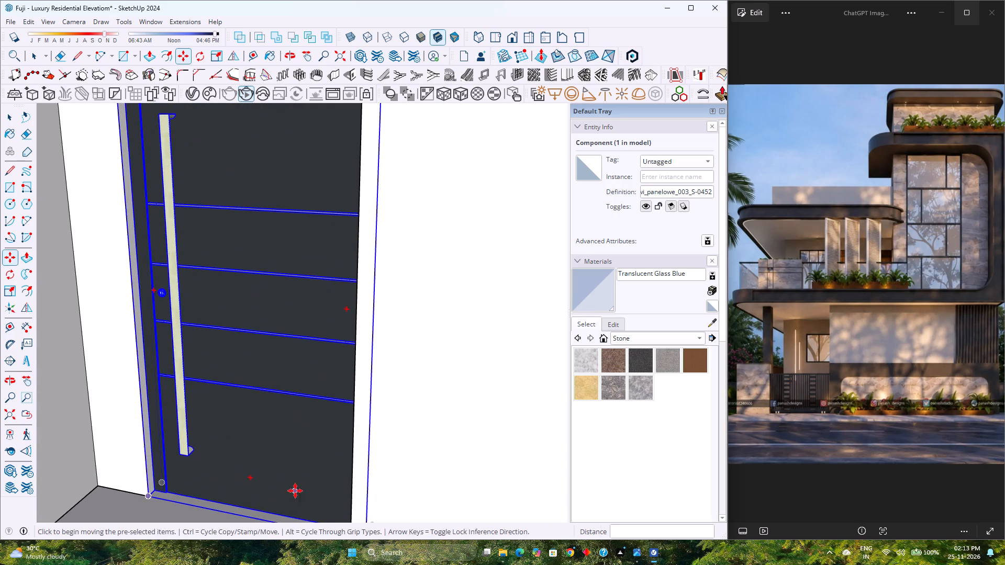
pyautogui.press('s')
pyautogui.click(378, 303)
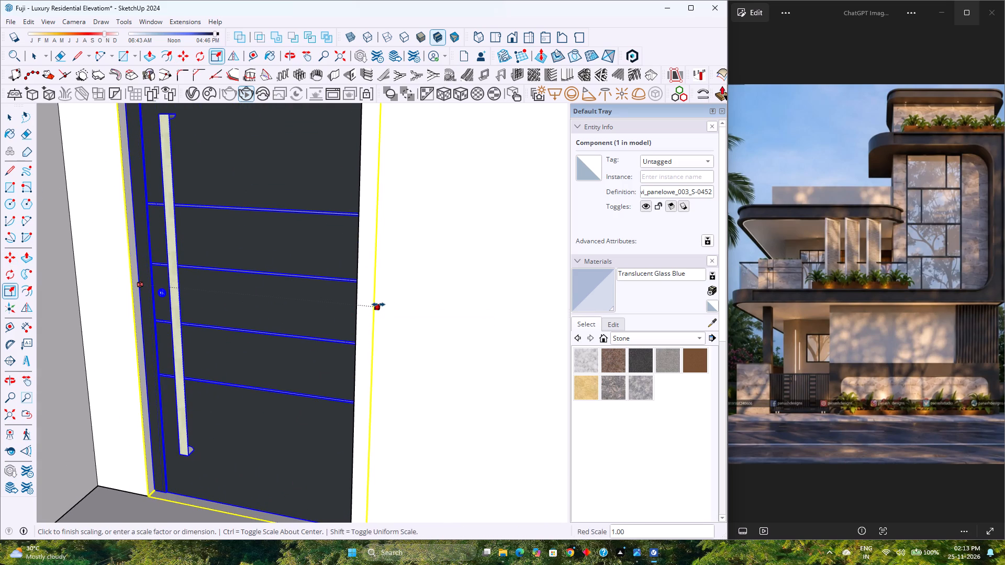
pyautogui.click(357, 289)
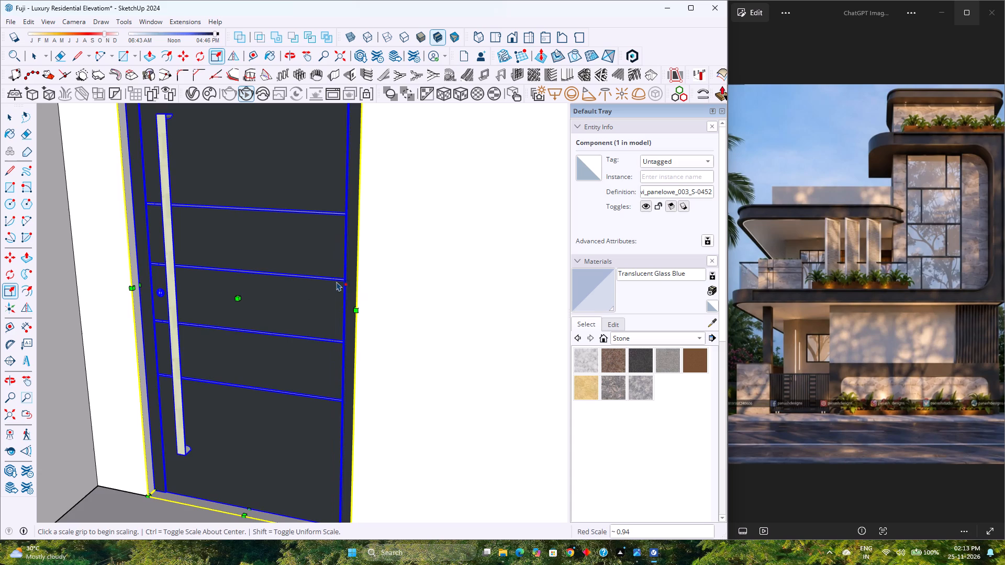
# Scale the door's height along the blue axis by about 0.96 to meet the head of the opening.
pyautogui.keyDown('shift'); pyautogui.moveTo(353, 293); pyautogui.dragTo(349, 402, button='middle'); pyautogui.keyUp('shift')
pyautogui.keyDown('shift'); pyautogui.middleClick(349, 402); pyautogui.keyUp('shift')
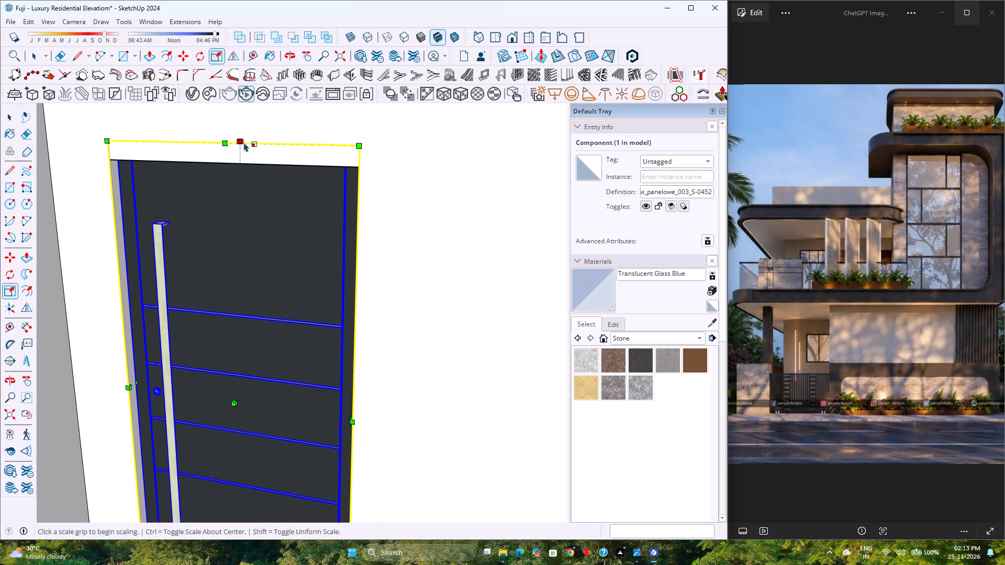
pyautogui.click(232, 141)
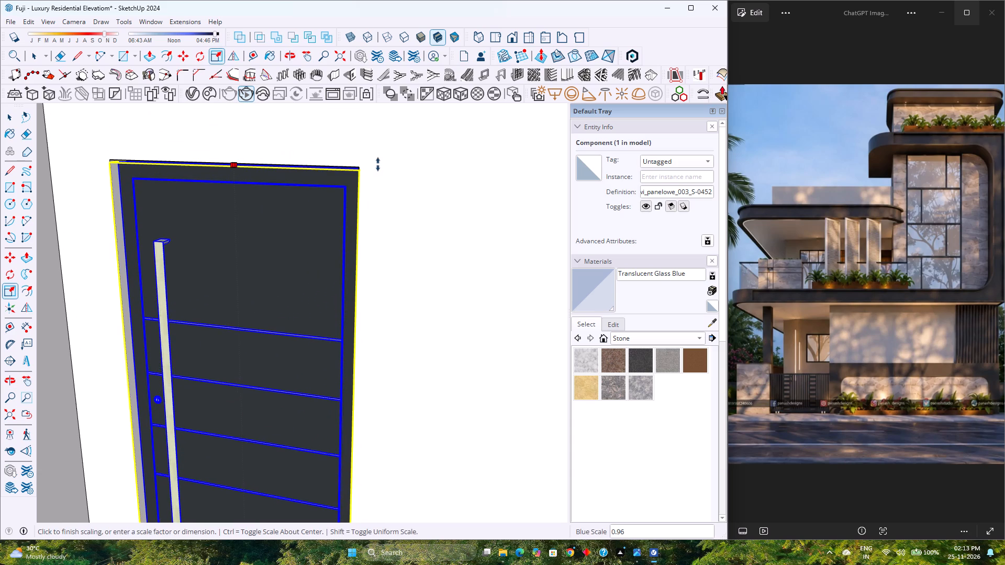
pyautogui.click(360, 167)
pyautogui.scroll(-2, 266, 247)
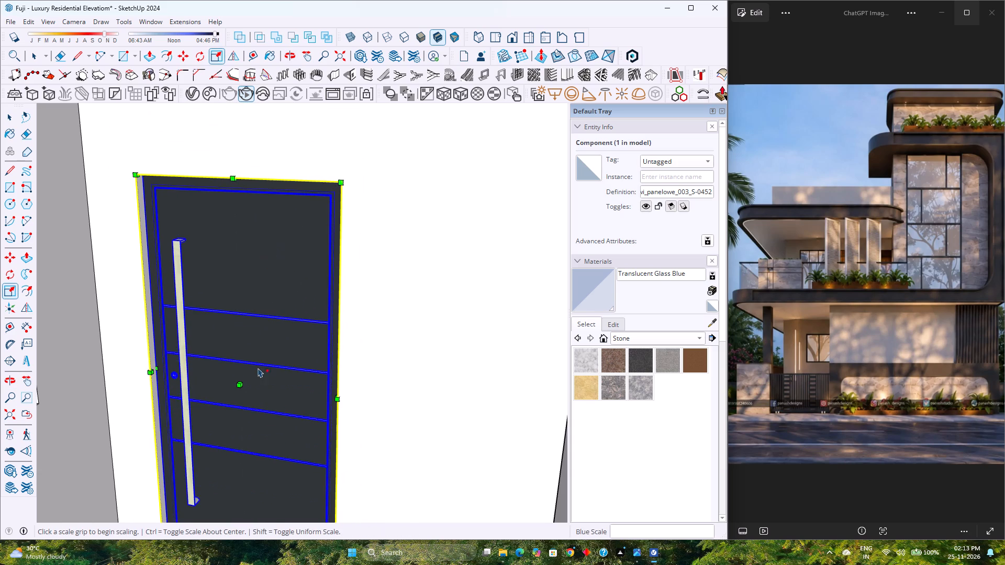
# Finish scaling the ground-floor door and deselect it.
pyautogui.scroll(-1, 268, 380)
pyautogui.keyDown('shift'); pyautogui.moveTo(269, 376); pyautogui.dragTo(228, 271, button='middle'); pyautogui.keyUp('shift')
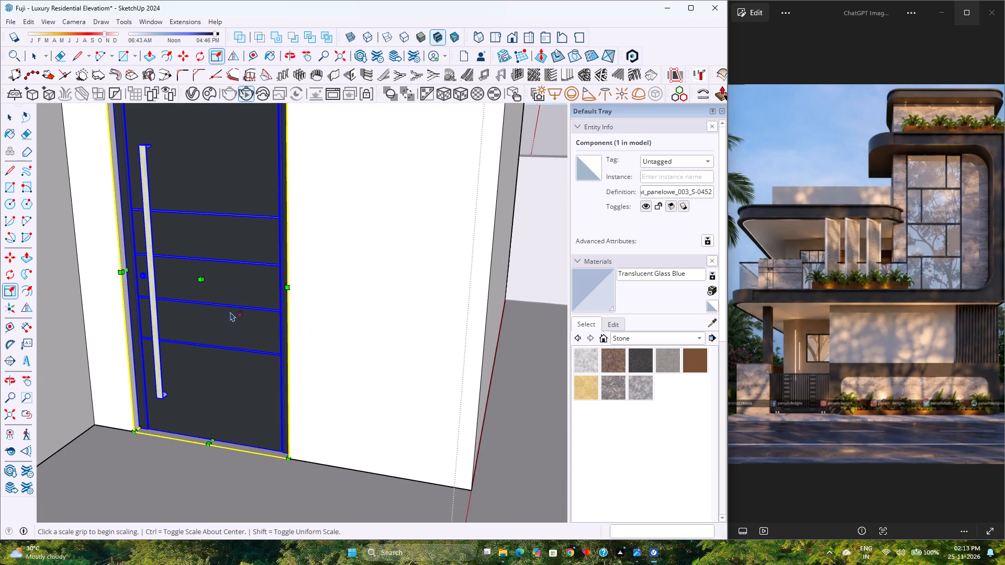
pyautogui.moveTo(230, 312); pyautogui.dragTo(197, 317, button='middle')
pyautogui.scroll(-7, 196, 316)
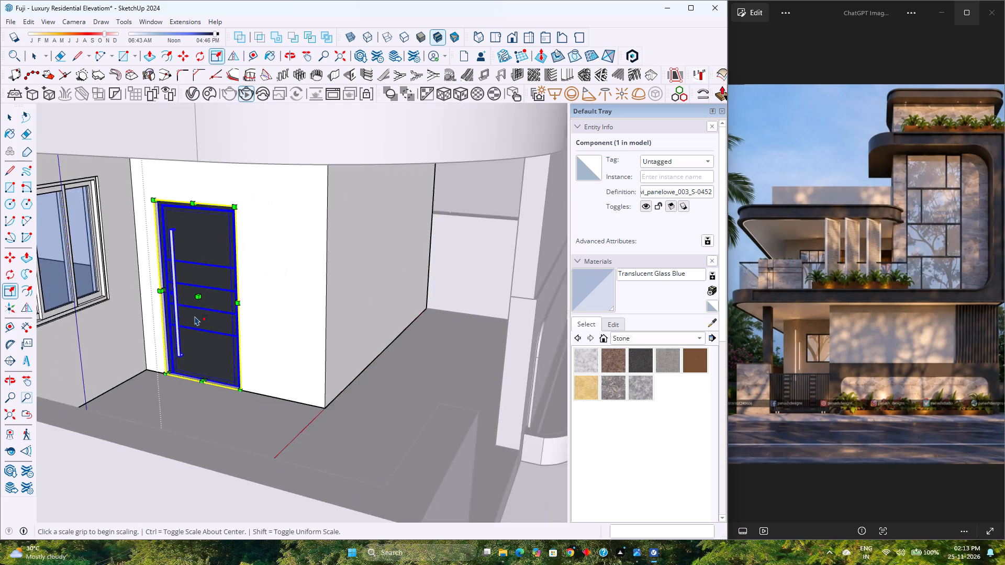
pyautogui.scroll(-8, 195, 316)
pyautogui.press('space')
pyautogui.scroll(-2, 193, 314)
pyautogui.click(345, 383)
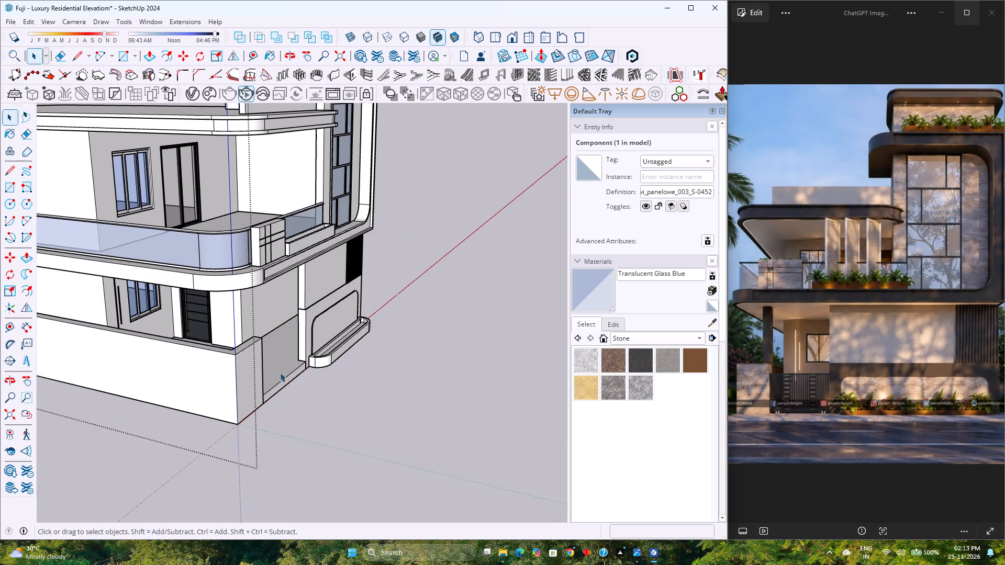
# Inspect the fitted ground-floor door up close, and review the whole house from the side and front.
pyautogui.scroll(13, 192, 337)
pyautogui.scroll(-5, 227, 356)
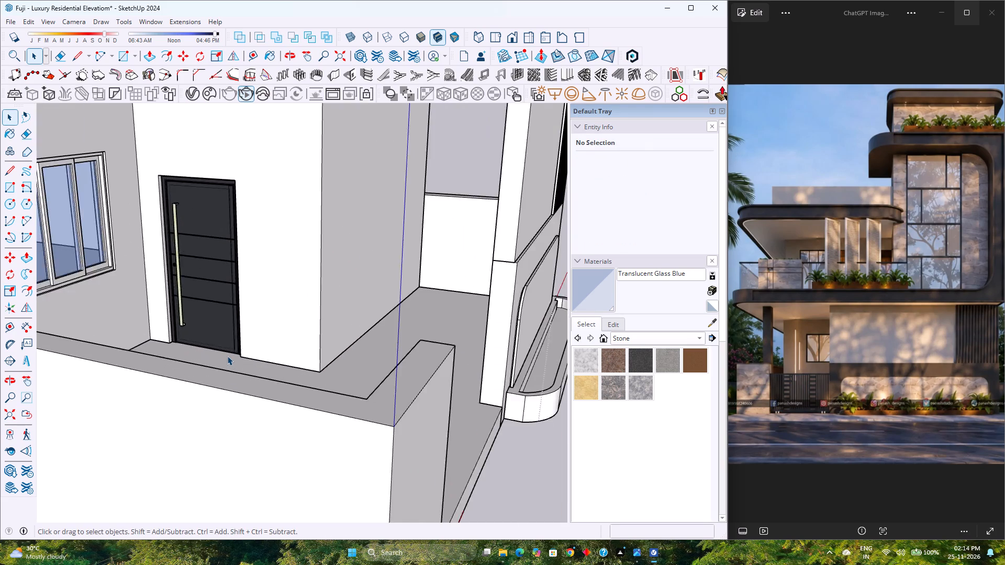
pyautogui.scroll(-8, 227, 356)
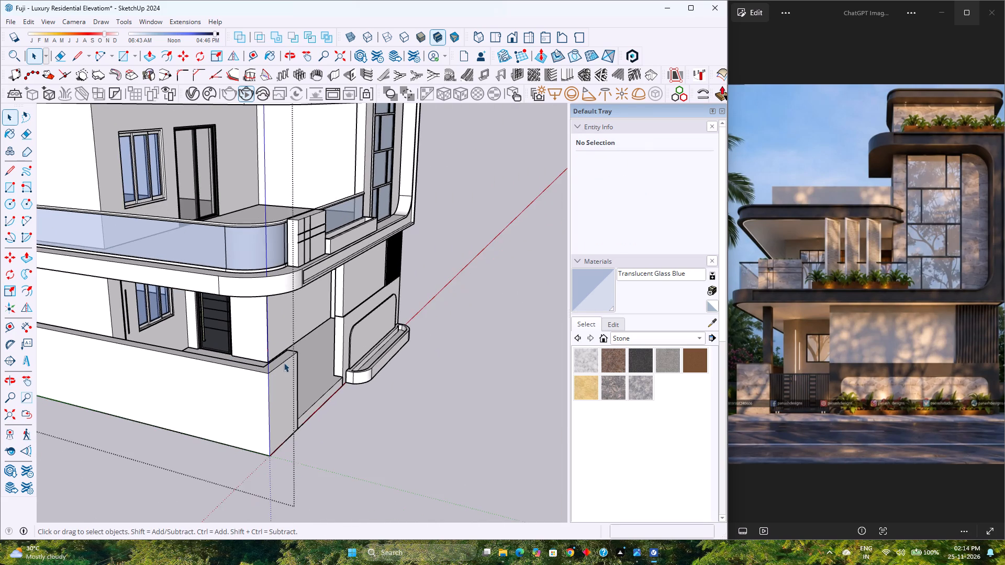
pyautogui.moveTo(282, 360); pyautogui.dragTo(210, 329, button='middle')
pyautogui.middleClick(209, 329)
pyautogui.middleClick(206, 329)
pyautogui.moveTo(376, 353); pyautogui.dragTo(476, 326, button='middle')
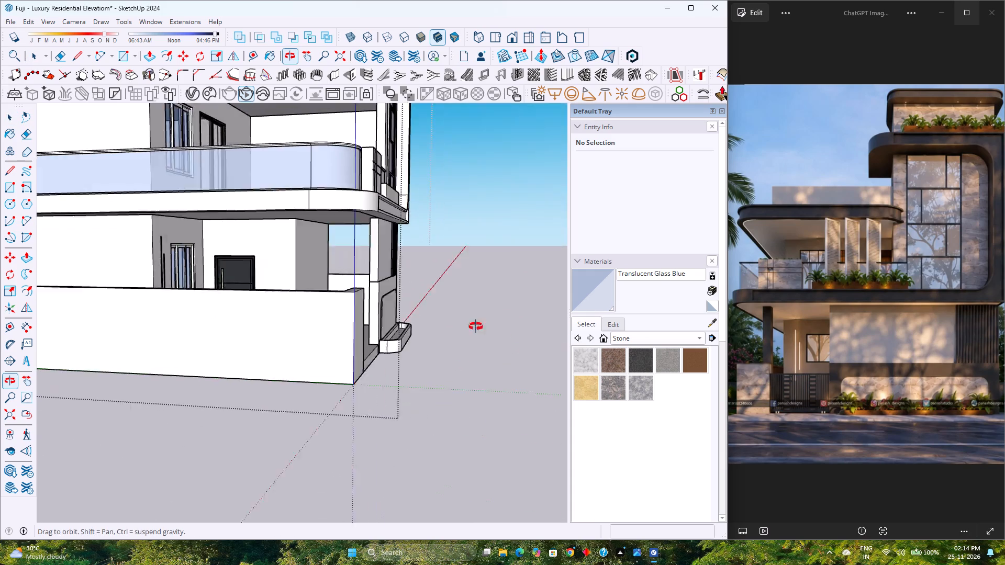
pyautogui.moveTo(476, 326); pyautogui.dragTo(413, 330, button='middle')
pyautogui.moveTo(407, 333); pyautogui.dragTo(391, 344, button='middle')
pyautogui.moveTo(387, 348); pyautogui.dragTo(495, 413, button='middle')
pyautogui.scroll(-11, 428, 379)
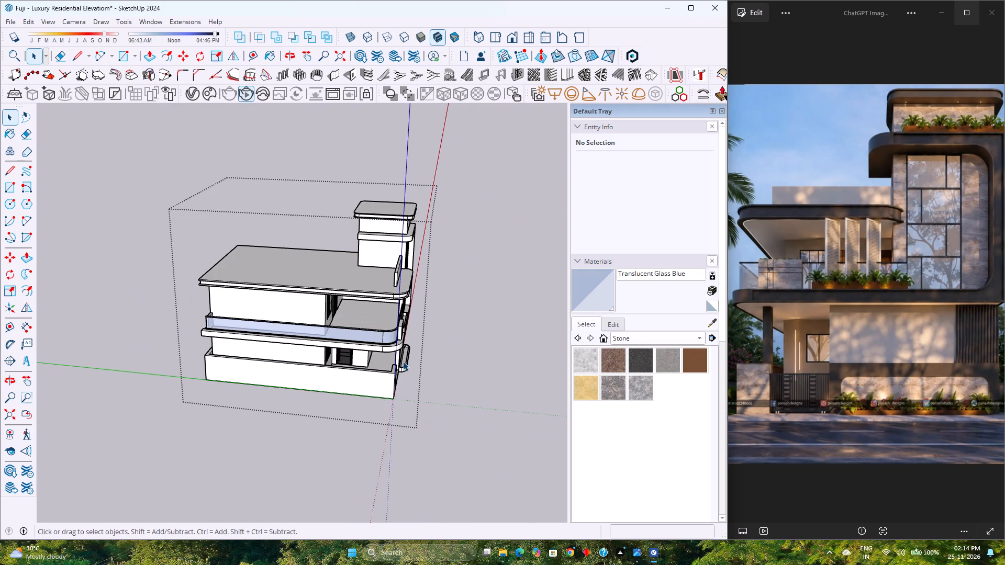
pyautogui.moveTo(403, 378); pyautogui.dragTo(151, 302, button='middle')
pyautogui.moveTo(330, 327); pyautogui.dragTo(162, 327, button='middle')
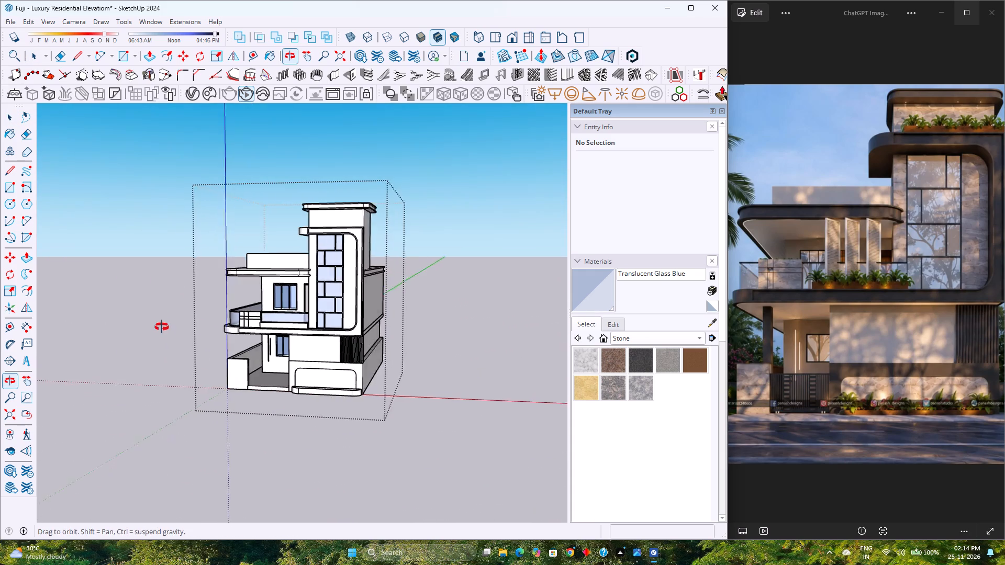
pyautogui.moveTo(162, 327); pyautogui.dragTo(193, 298, button='middle')
pyautogui.scroll(1, 198, 300)
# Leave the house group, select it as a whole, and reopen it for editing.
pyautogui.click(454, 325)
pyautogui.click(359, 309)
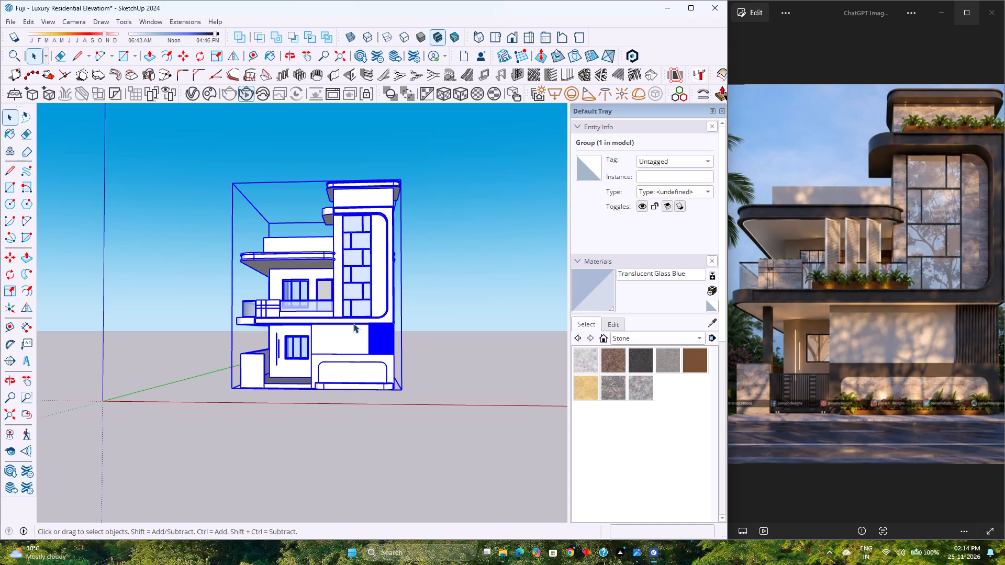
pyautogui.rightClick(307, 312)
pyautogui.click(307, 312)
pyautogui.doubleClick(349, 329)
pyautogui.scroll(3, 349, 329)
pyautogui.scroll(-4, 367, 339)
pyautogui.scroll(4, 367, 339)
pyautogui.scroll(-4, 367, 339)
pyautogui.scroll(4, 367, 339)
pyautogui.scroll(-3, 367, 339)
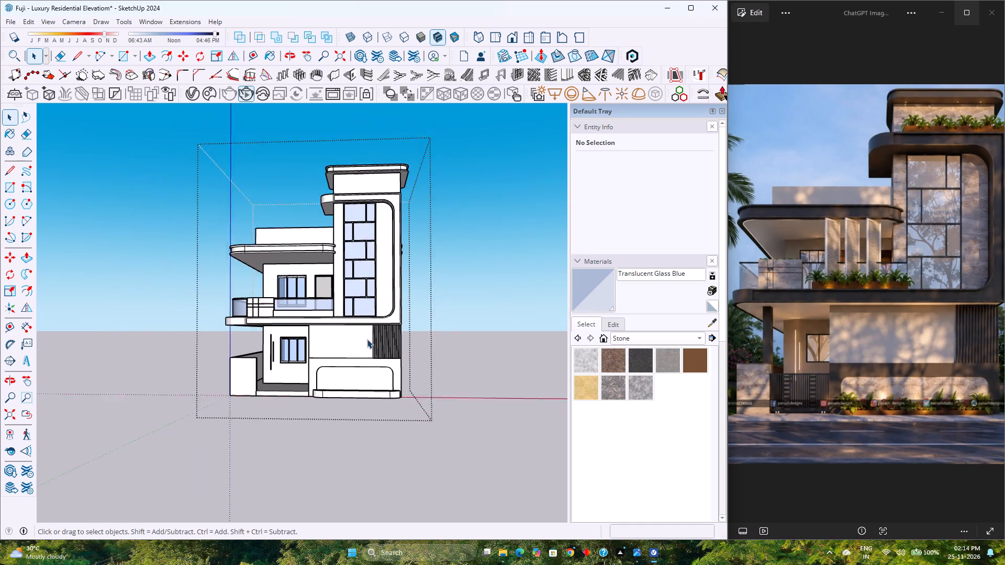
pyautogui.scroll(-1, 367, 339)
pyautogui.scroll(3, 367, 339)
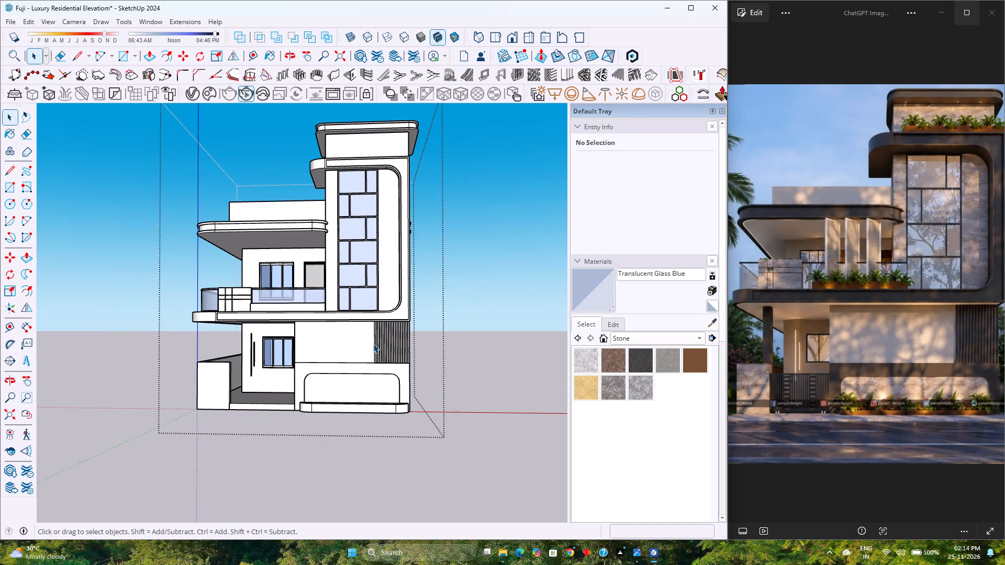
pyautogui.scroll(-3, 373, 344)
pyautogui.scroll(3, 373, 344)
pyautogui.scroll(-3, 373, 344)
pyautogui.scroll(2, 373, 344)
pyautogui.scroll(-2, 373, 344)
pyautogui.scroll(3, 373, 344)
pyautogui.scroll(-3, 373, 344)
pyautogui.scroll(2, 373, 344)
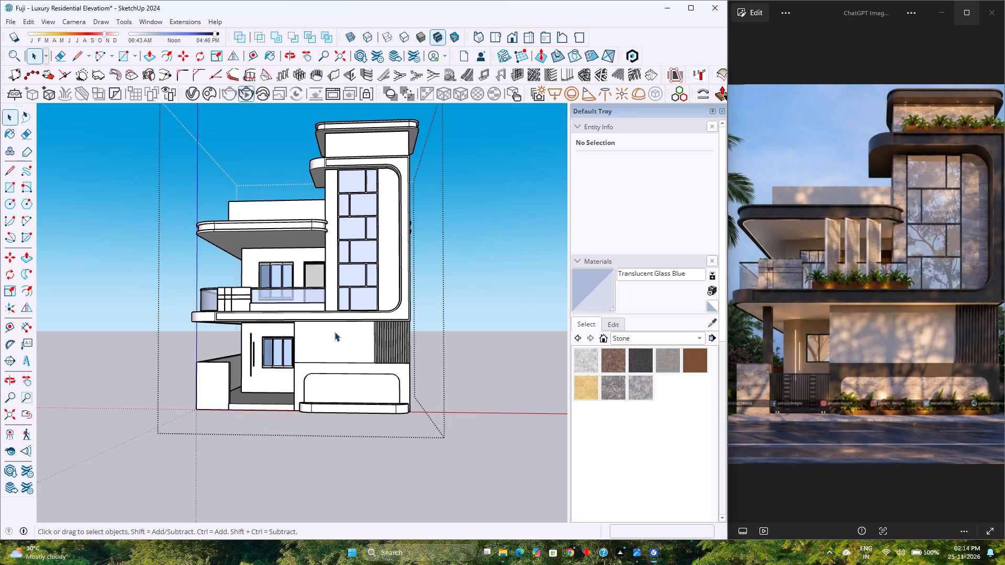
# Examine the ground-floor porch, window, door and slab underside from frontal and low viewpoints.
pyautogui.scroll(5, 334, 332)
pyautogui.moveTo(327, 338); pyautogui.dragTo(312, 369, button='middle')
pyautogui.middleClick(312, 369)
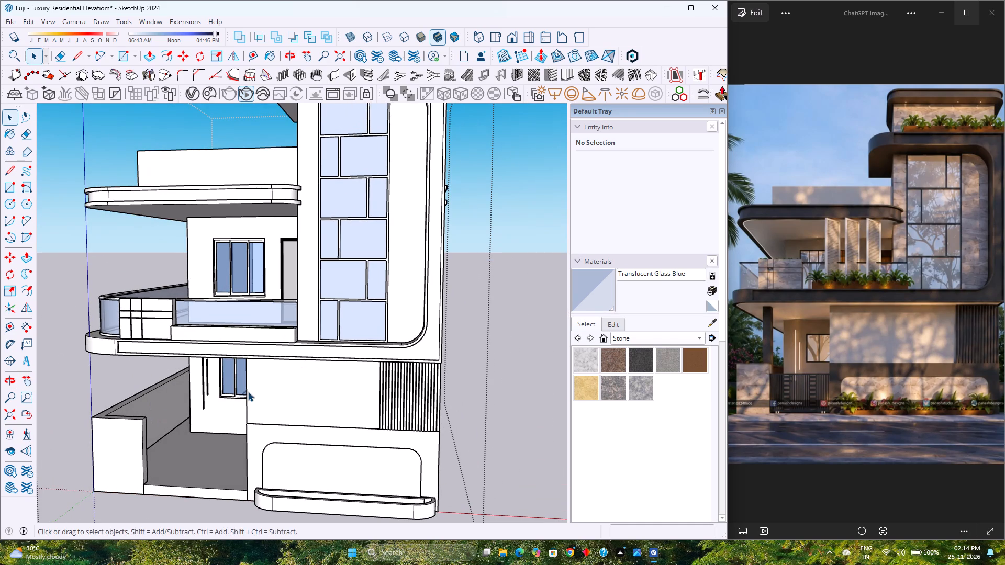
pyautogui.moveTo(316, 469); pyautogui.dragTo(330, 421, button='middle')
pyautogui.scroll(-2, 330, 420)
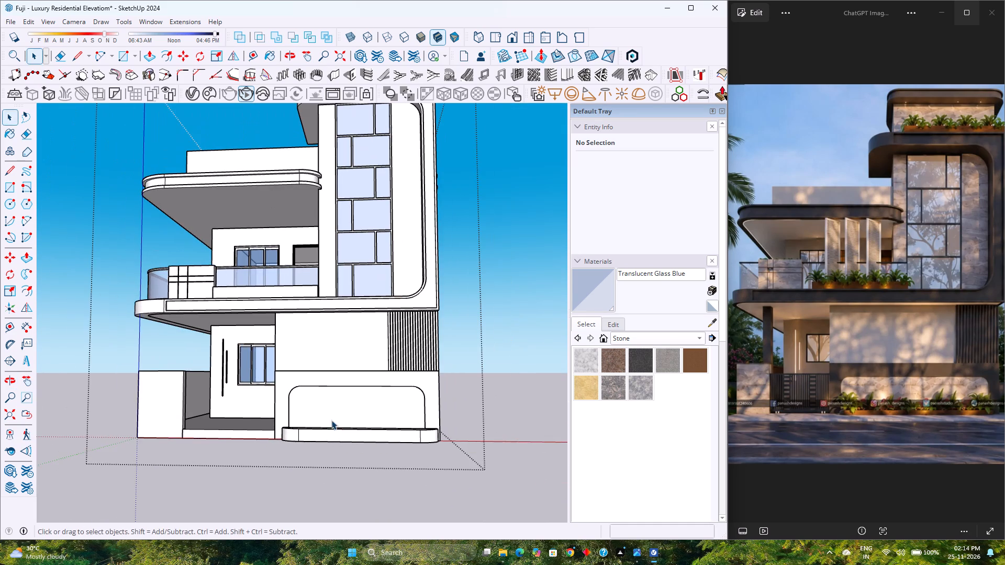
pyautogui.moveTo(294, 461); pyautogui.dragTo(456, 468, button='middle')
pyautogui.moveTo(455, 468); pyautogui.dragTo(325, 460, button='middle')
pyautogui.middleClick(325, 460)
pyautogui.middleClick(324, 460)
pyautogui.middleClick(323, 460)
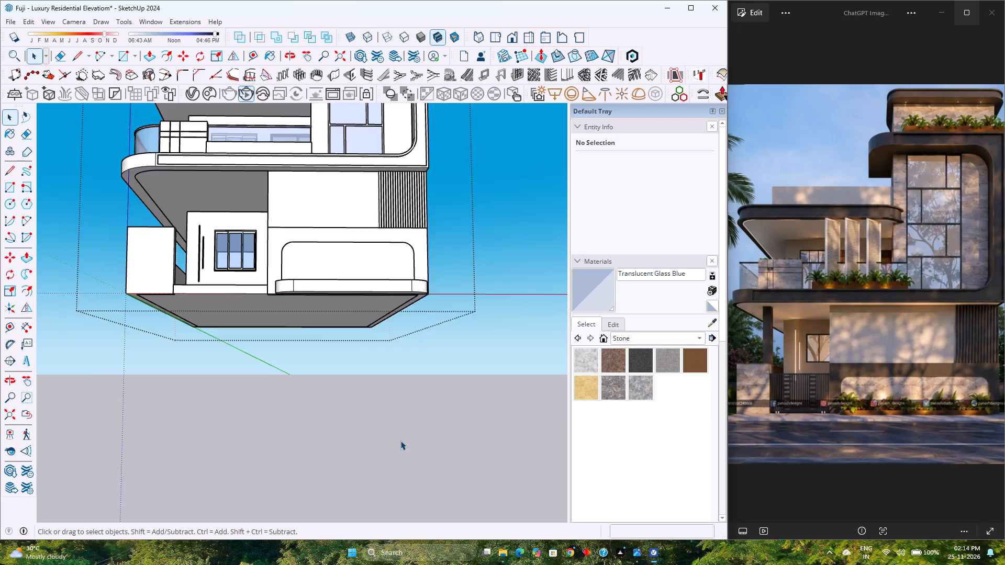
pyautogui.scroll(4, 400, 440)
pyautogui.scroll(-4, 312, 401)
pyautogui.scroll(3, 230, 267)
pyautogui.middleClick(230, 267)
pyautogui.moveTo(231, 267); pyautogui.dragTo(256, 259, button='middle')
pyautogui.middleClick(256, 259)
pyautogui.scroll(-2, 252, 264)
pyautogui.moveTo(248, 281); pyautogui.dragTo(309, 269, button='middle')
pyautogui.middleClick(309, 269)
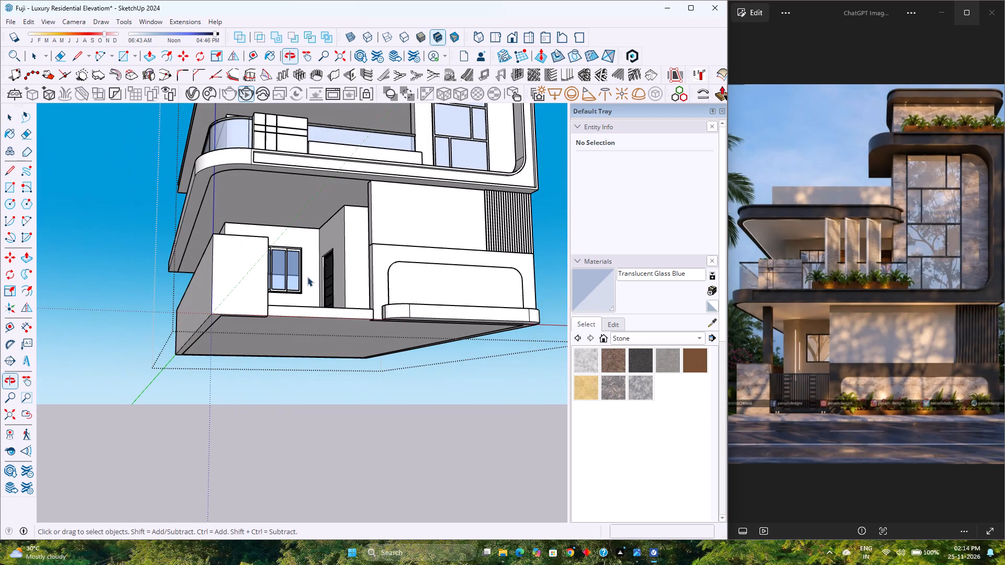
pyautogui.scroll(4, 386, 311)
pyautogui.moveTo(369, 359); pyautogui.dragTo(364, 345, button='middle')
pyautogui.moveTo(364, 344); pyautogui.dragTo(363, 337, button='middle')
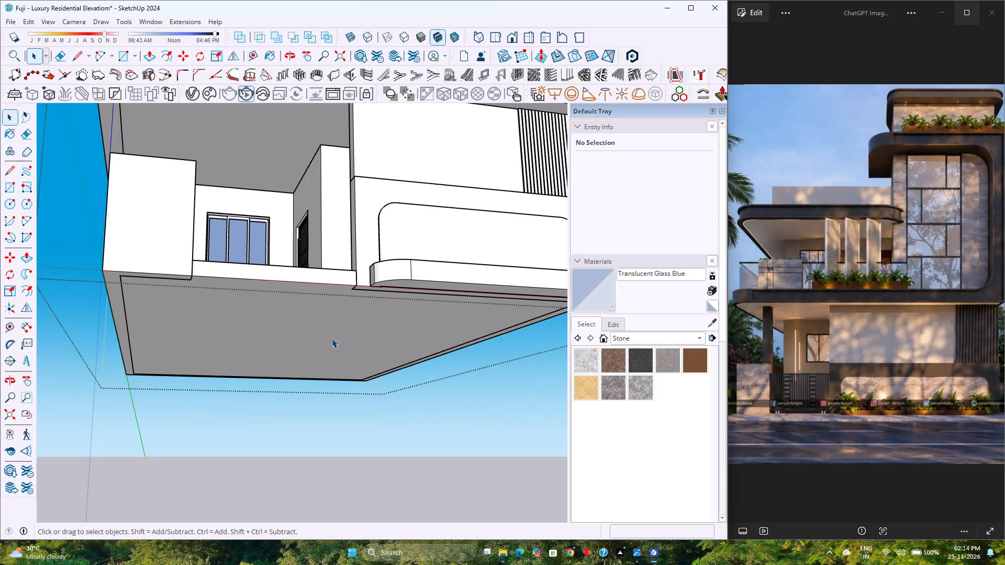
pyautogui.moveTo(331, 338); pyautogui.dragTo(298, 379, button='middle')
pyautogui.scroll(-4, 299, 374)
pyautogui.moveTo(303, 372); pyautogui.dragTo(310, 375, button='middle')
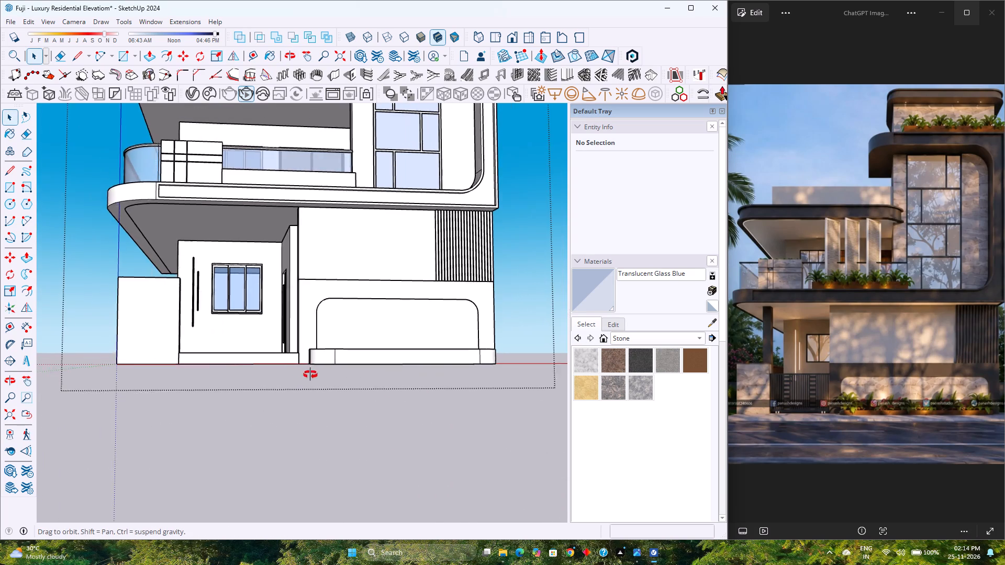
pyautogui.moveTo(310, 375); pyautogui.dragTo(234, 383, button='middle')
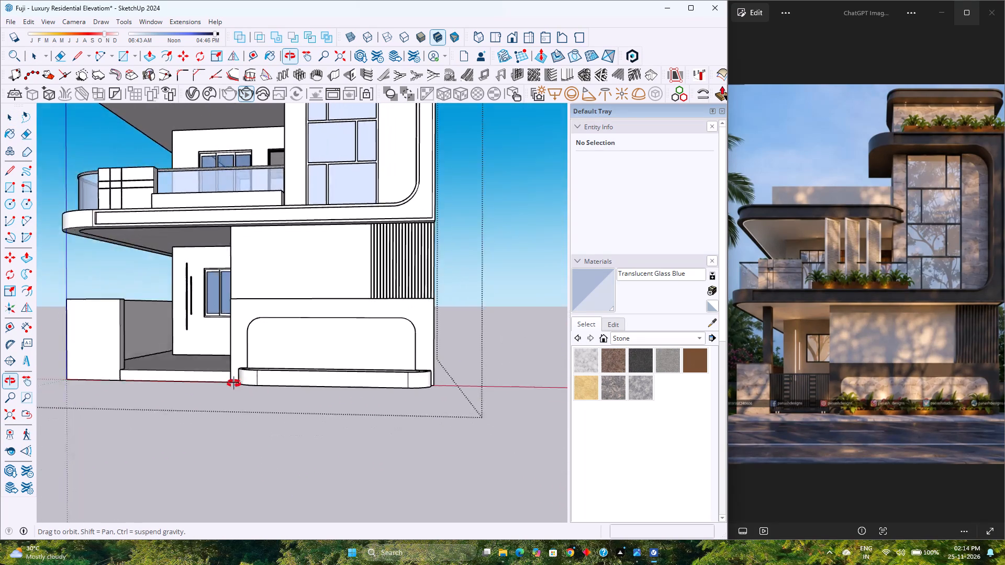
pyautogui.moveTo(234, 383); pyautogui.dragTo(277, 412, button='middle')
pyautogui.middleClick(277, 412)
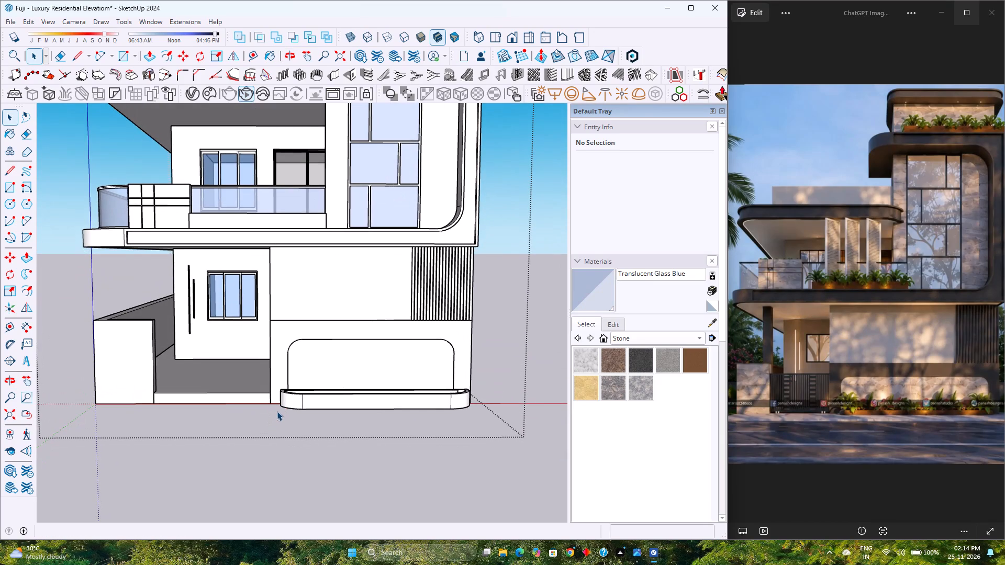
# Examine the porch entrance, planter and first-floor balcony from below and above.
pyautogui.scroll(1, 101, 385)
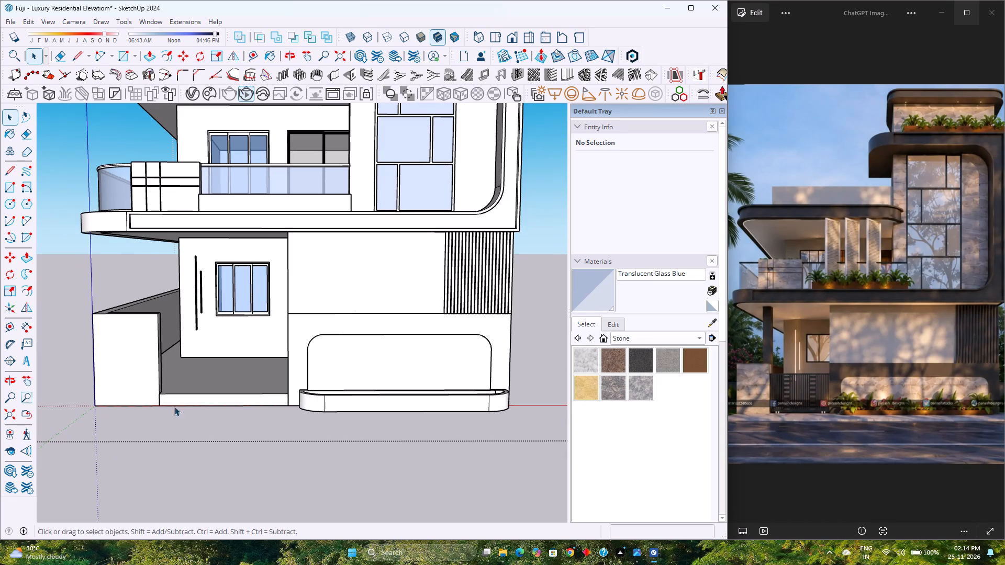
pyautogui.scroll(-4, 197, 403)
pyautogui.moveTo(213, 404); pyautogui.dragTo(316, 308, button='middle')
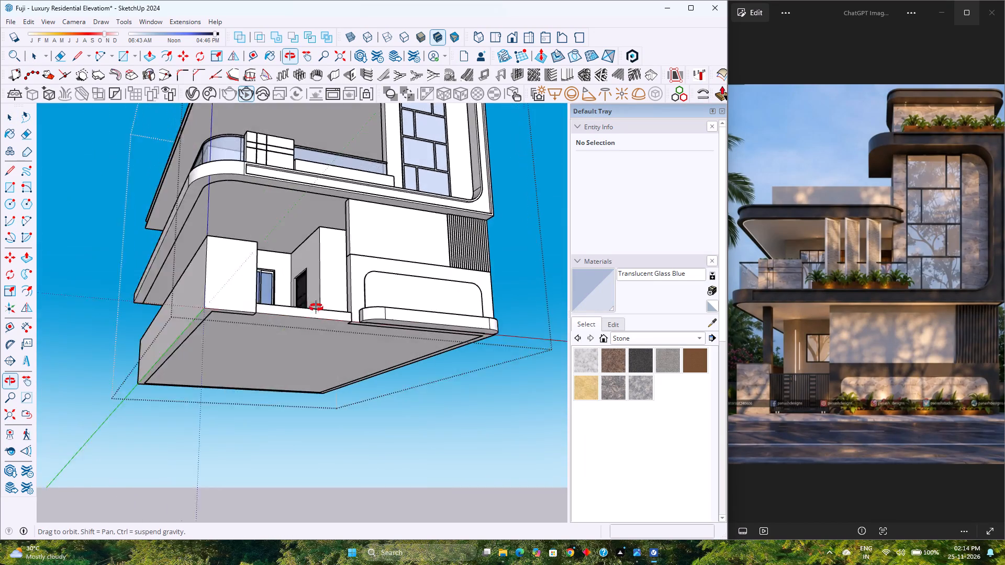
pyautogui.moveTo(316, 308); pyautogui.dragTo(344, 298, button='middle')
pyautogui.scroll(9, 447, 324)
pyautogui.moveTo(423, 317); pyautogui.dragTo(342, 393, button='middle')
pyautogui.moveTo(339, 395); pyautogui.dragTo(223, 466, button='middle')
pyautogui.middleClick(223, 466)
pyautogui.moveTo(218, 469); pyautogui.dragTo(211, 473, button='middle')
pyautogui.middleClick(209, 474)
pyautogui.scroll(-7, 243, 380)
pyautogui.moveTo(274, 352); pyautogui.dragTo(277, 358, button='middle')
pyautogui.moveTo(277, 359); pyautogui.dragTo(283, 424, button='middle')
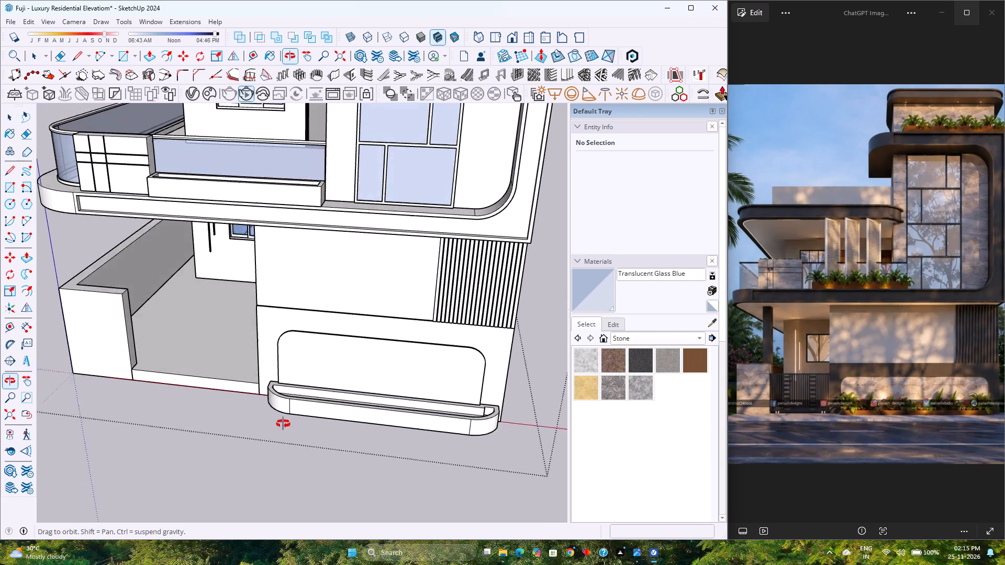
pyautogui.moveTo(283, 424); pyautogui.dragTo(325, 431, button='middle')
pyautogui.middleClick(325, 431)
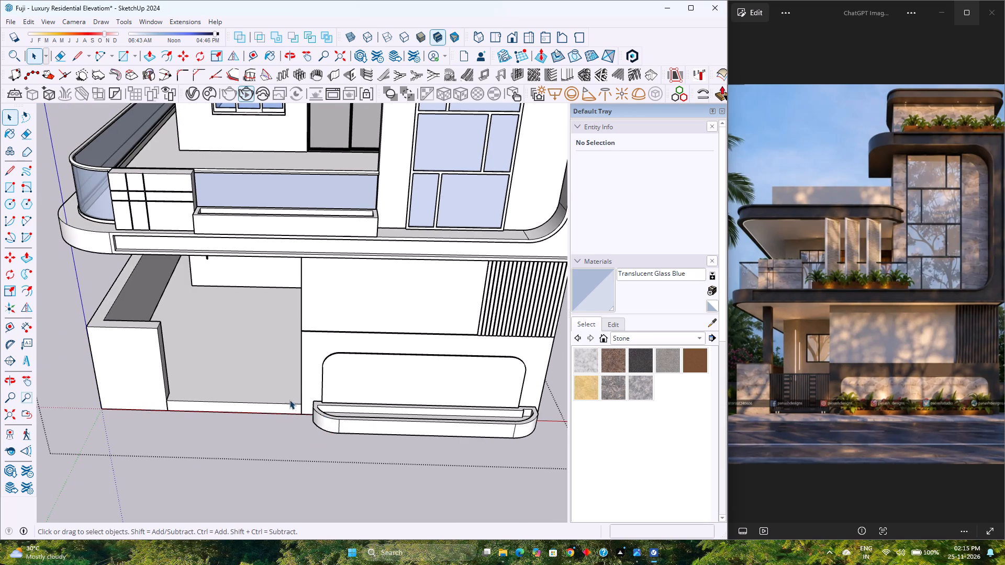
pyautogui.scroll(-6, 290, 392)
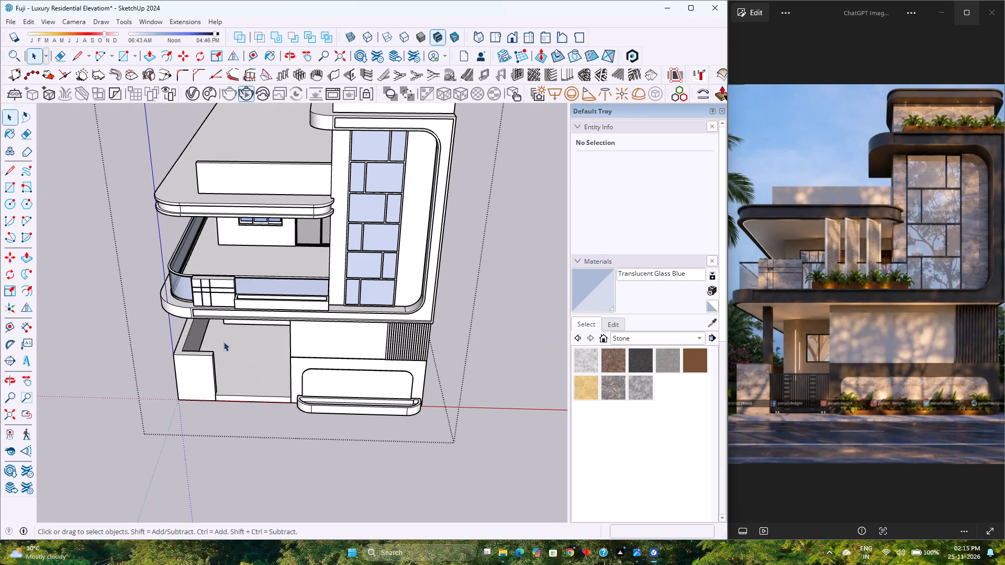
pyautogui.moveTo(320, 293); pyautogui.dragTo(311, 248, button='middle')
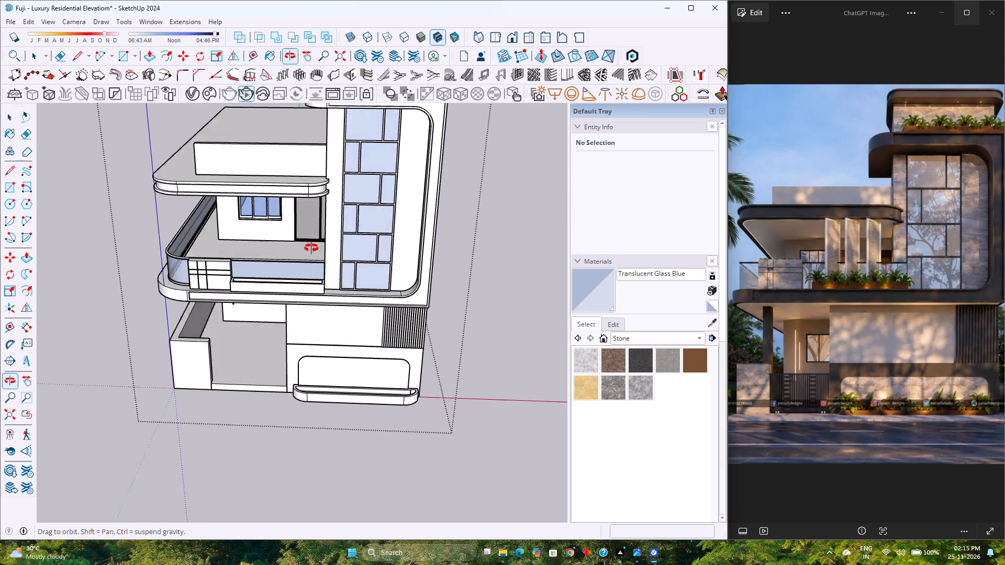
pyautogui.moveTo(311, 248); pyautogui.dragTo(317, 223, button='middle')
pyautogui.middleClick(317, 223)
pyautogui.scroll(9, 317, 223)
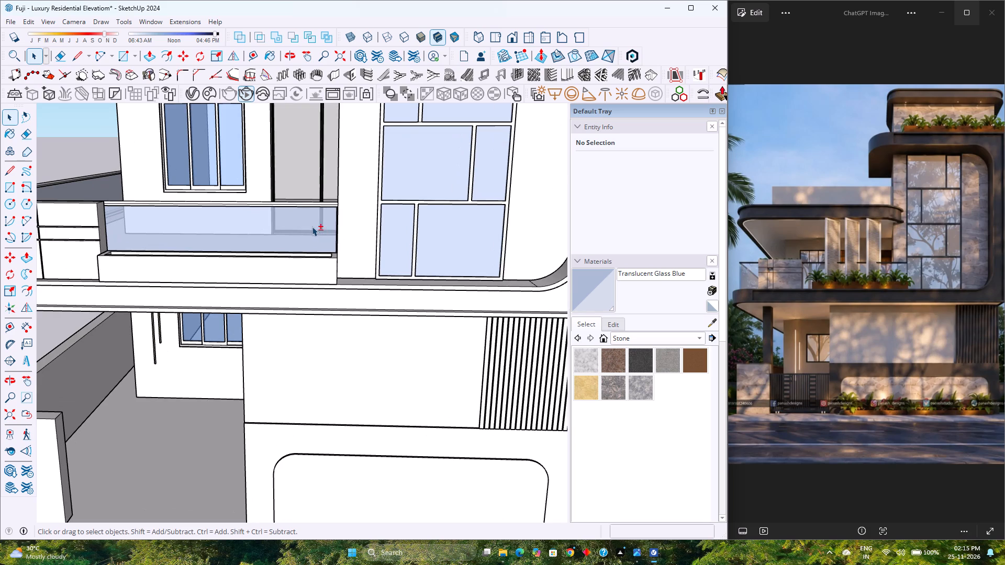
# Open the first-floor slab band group for editing at the lower corner beside the tall window.
pyautogui.keyDown('shift'); pyautogui.moveTo(303, 226); pyautogui.dragTo(227, 326, button='middle'); pyautogui.keyUp('shift')
pyautogui.keyDown('shift'); pyautogui.middleClick(227, 326); pyautogui.keyUp('shift')
pyautogui.moveTo(226, 317); pyautogui.dragTo(432, 161, button='middle')
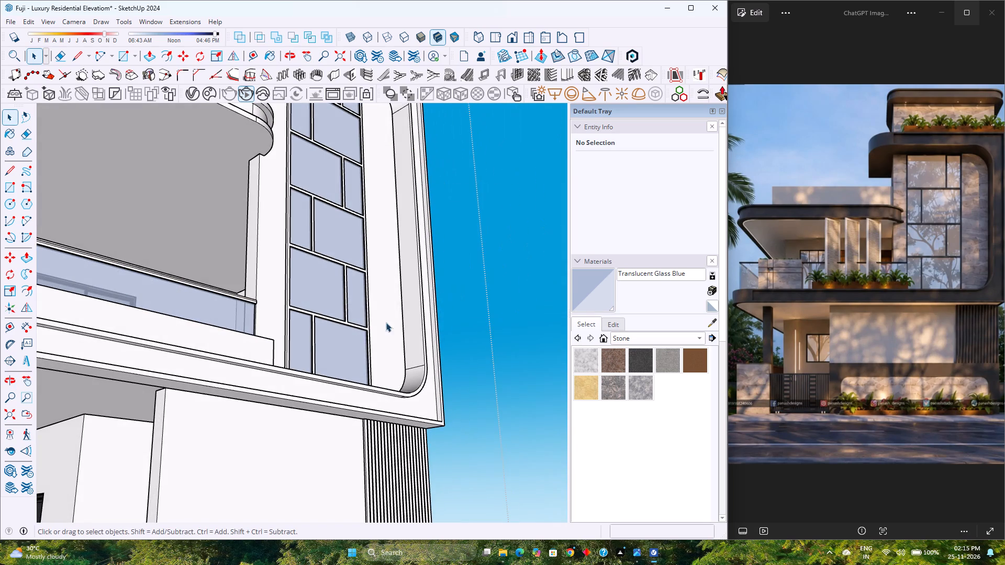
pyautogui.scroll(8, 438, 431)
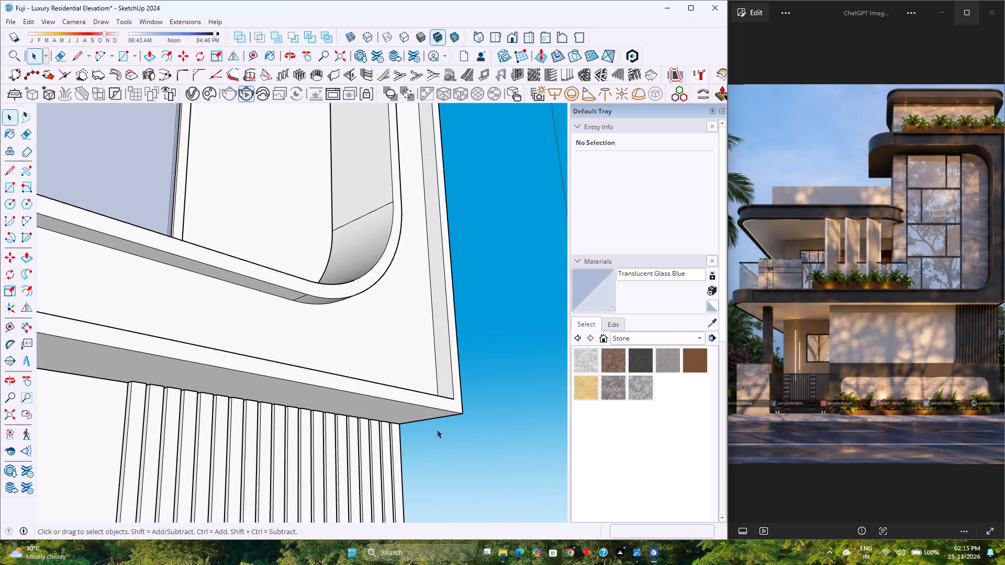
pyautogui.scroll(3, 437, 429)
pyautogui.scroll(-7, 437, 413)
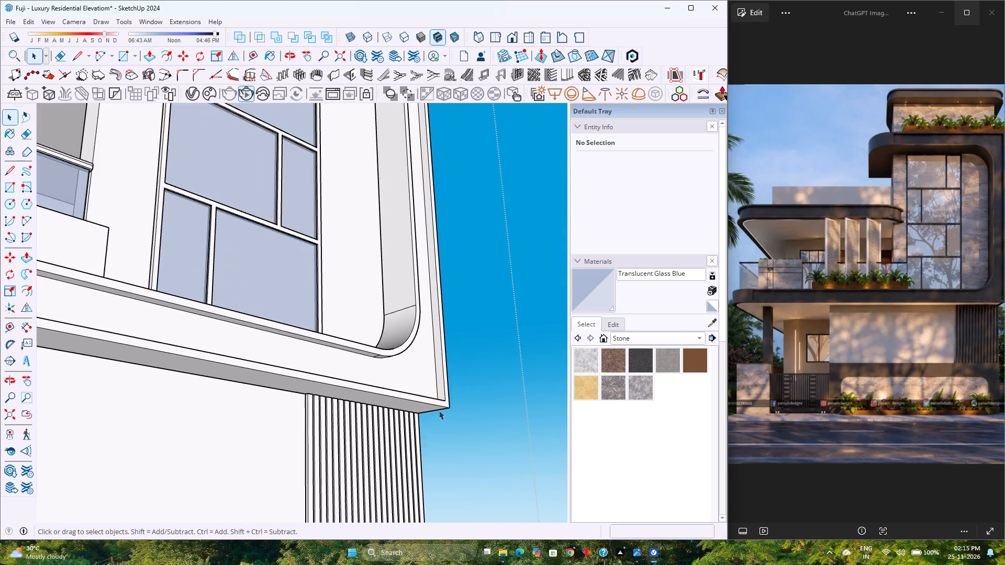
pyautogui.scroll(2, 439, 410)
pyautogui.moveTo(439, 410); pyautogui.dragTo(211, 363, button='middle')
pyautogui.middleClick(211, 363)
pyautogui.scroll(-1, 259, 370)
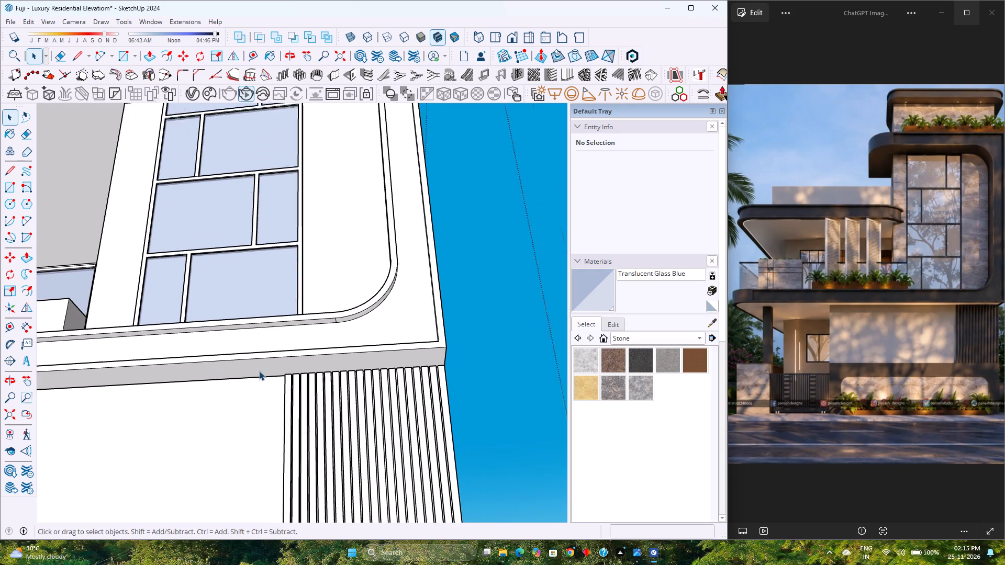
pyautogui.scroll(-2, 259, 371)
pyautogui.doubleClick(348, 360)
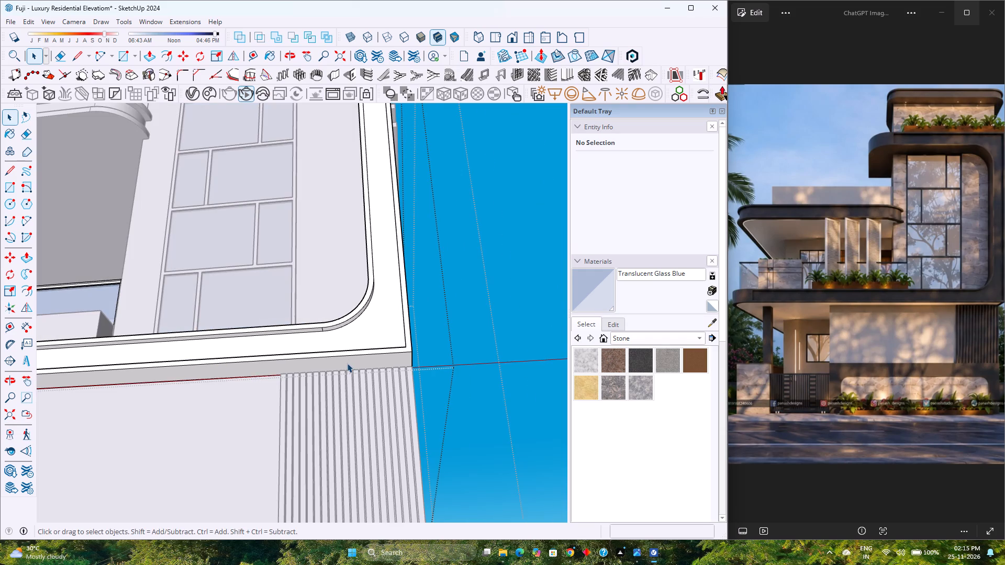
# Offset the outer bottom edges of the slab band, including its rounded corner, 2" inward across the underside.
pyautogui.click(347, 363)
pyautogui.click(347, 363)
pyautogui.click(248, 370)
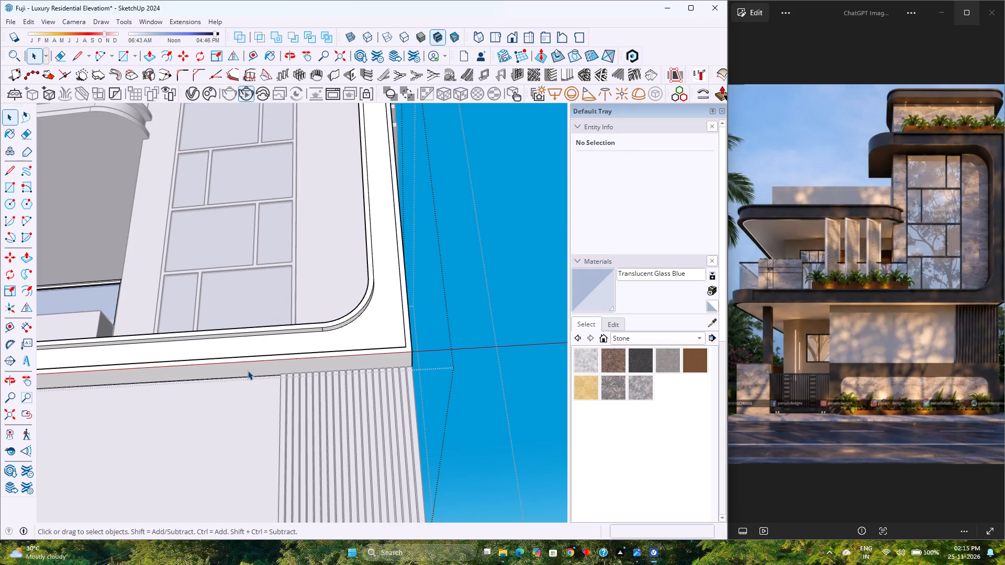
pyautogui.scroll(-3, 248, 370)
pyautogui.keyDown('shift'); pyautogui.moveTo(227, 375); pyautogui.dragTo(516, 354, button='middle'); pyautogui.keyUp('shift')
pyautogui.keyDown('shift'); pyautogui.middleClick(517, 354); pyautogui.keyUp('shift')
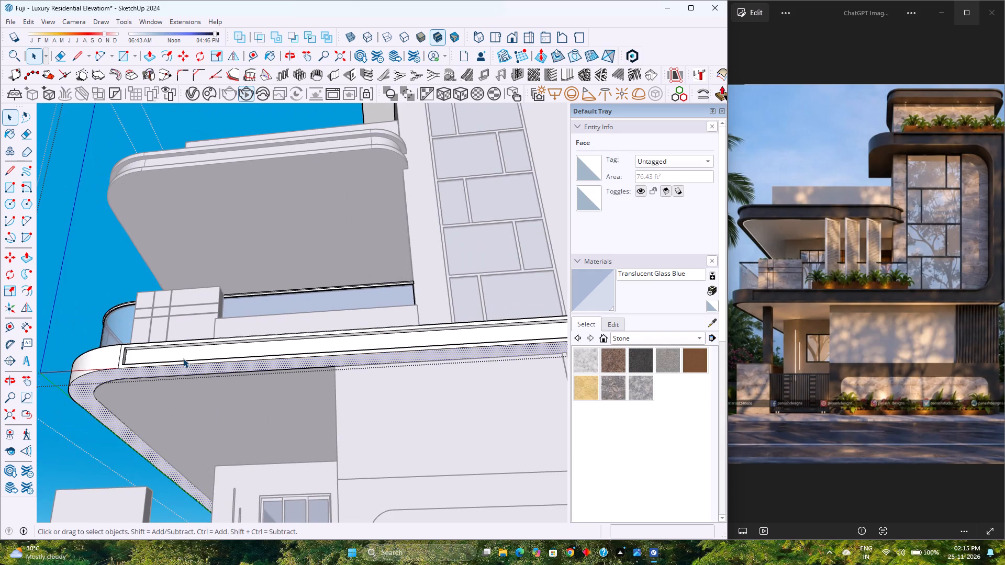
pyautogui.click(179, 364)
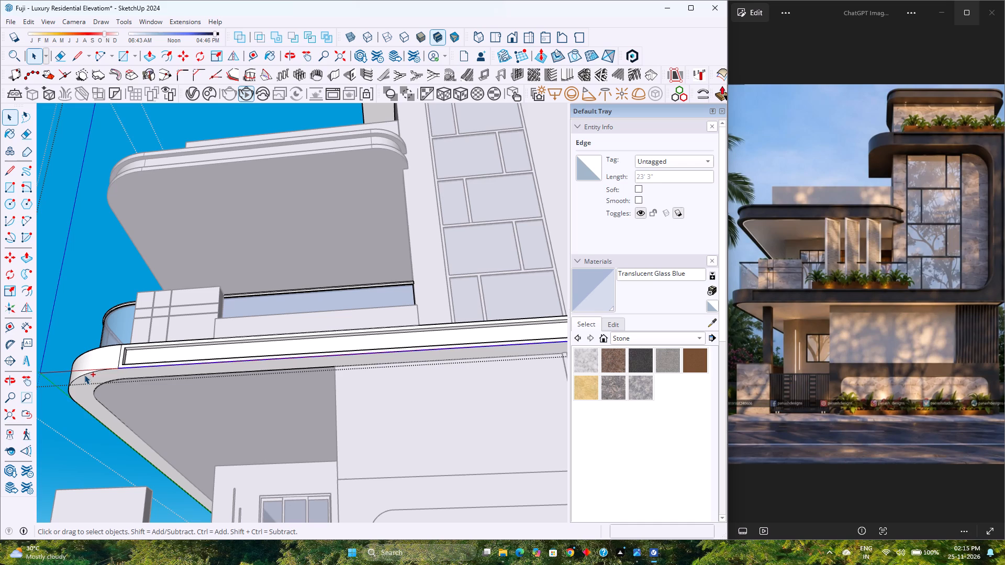
pyautogui.keyDown('ctrl'); pyautogui.click(84, 375); pyautogui.keyUp('ctrl')
pyautogui.keyDown('ctrl'); pyautogui.click(83, 409); pyautogui.keyUp('ctrl')
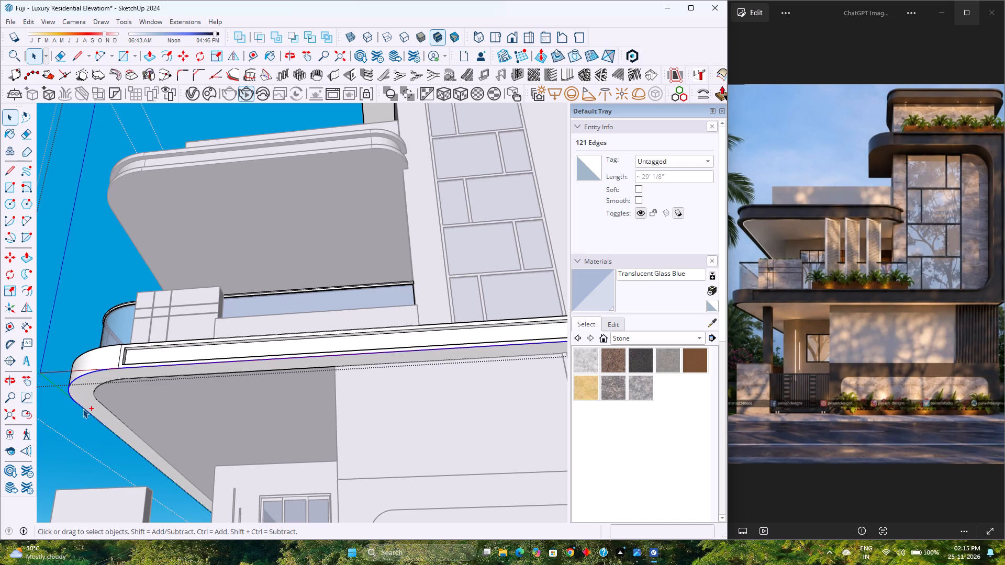
pyautogui.click(172, 58)
pyautogui.click(146, 368)
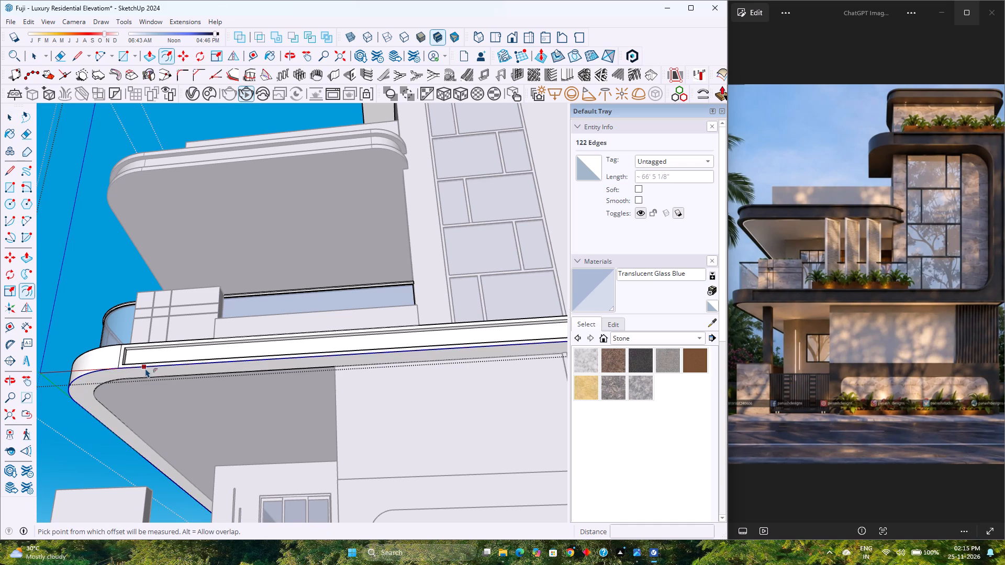
pyautogui.press('1')
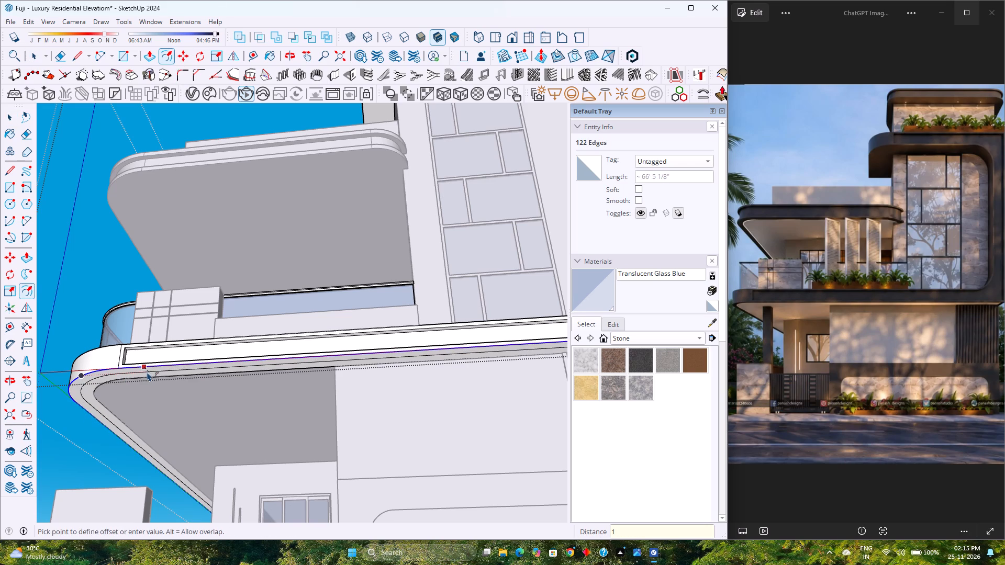
pyautogui.press('Return')
pyautogui.press('2')
pyautogui.press('Return')
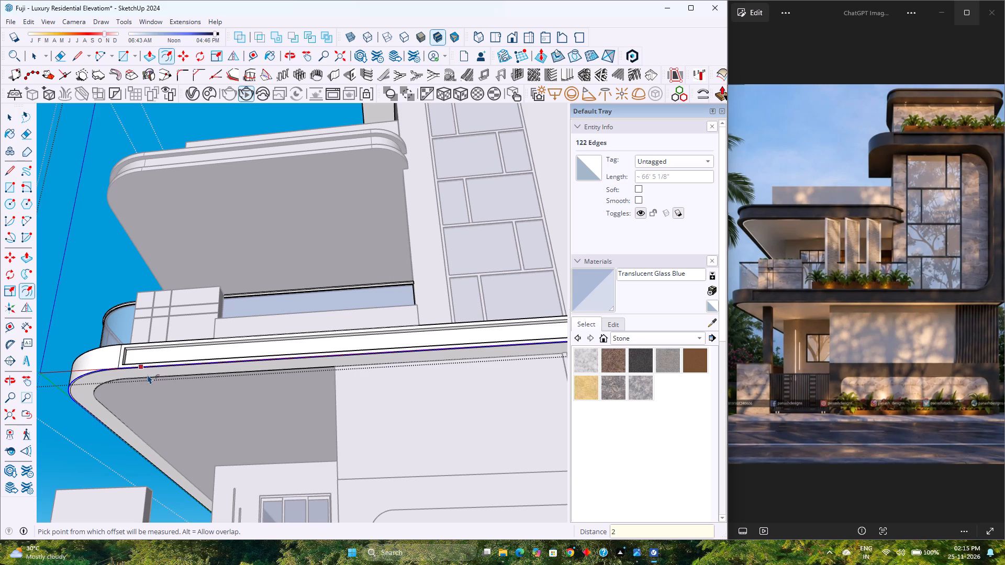
# Copy the short end edge of the band's underside, above the vertical louvers, 2" inward along the red axis.
pyautogui.scroll(4, 148, 375)
pyautogui.scroll(-8, 148, 375)
pyautogui.keyDown('shift'); pyautogui.moveTo(285, 368); pyautogui.dragTo(204, 371, button='middle'); pyautogui.keyUp('shift')
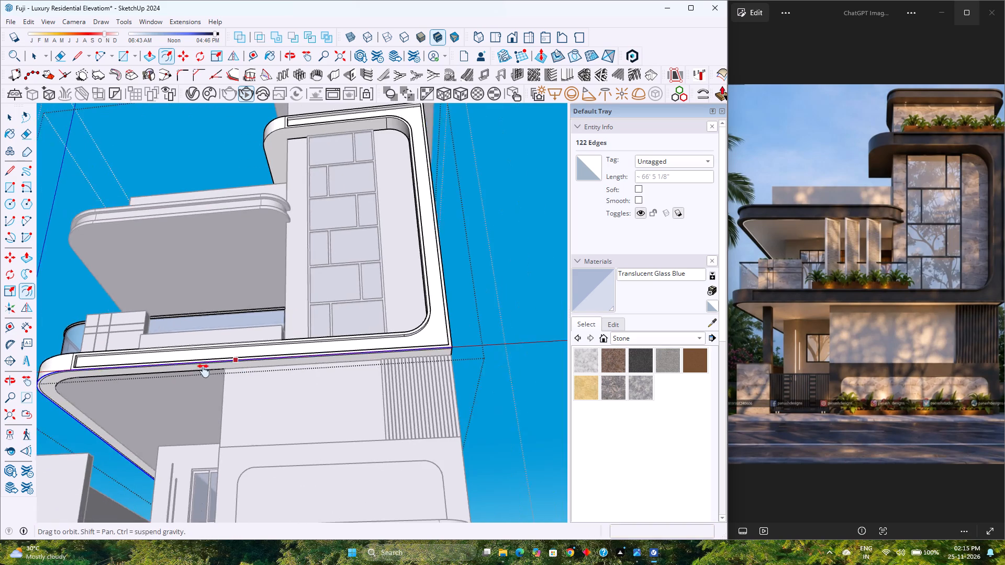
pyautogui.keyDown('shift'); pyautogui.moveTo(204, 371); pyautogui.dragTo(188, 375, button='middle'); pyautogui.keyUp('shift')
pyautogui.keyDown('shift'); pyautogui.middleClick(188, 375); pyautogui.keyUp('shift')
pyautogui.scroll(7, 369, 343)
pyautogui.scroll(6, 453, 368)
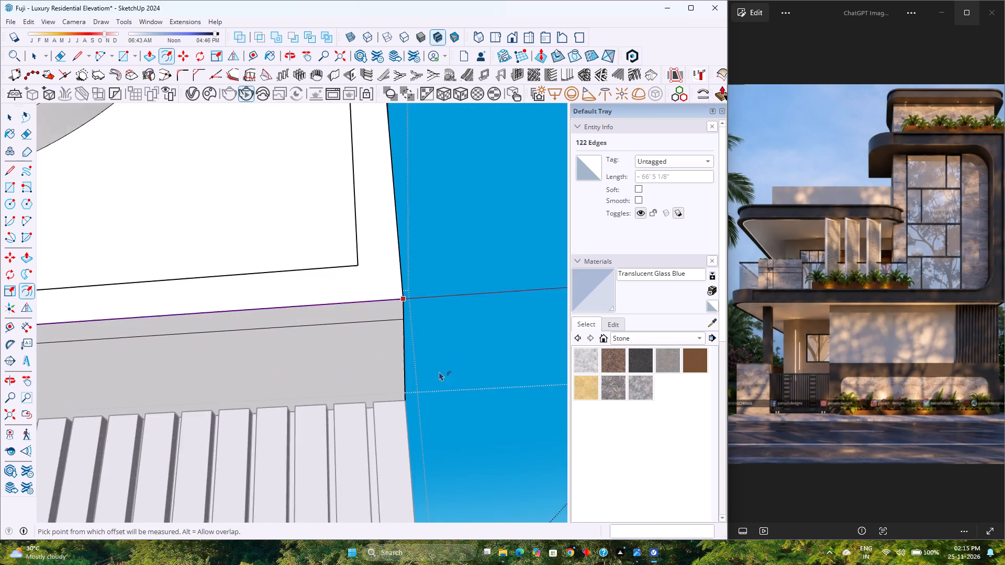
pyautogui.scroll(1, 439, 371)
pyautogui.scroll(-4, 438, 371)
pyautogui.press('space')
pyautogui.click(424, 367)
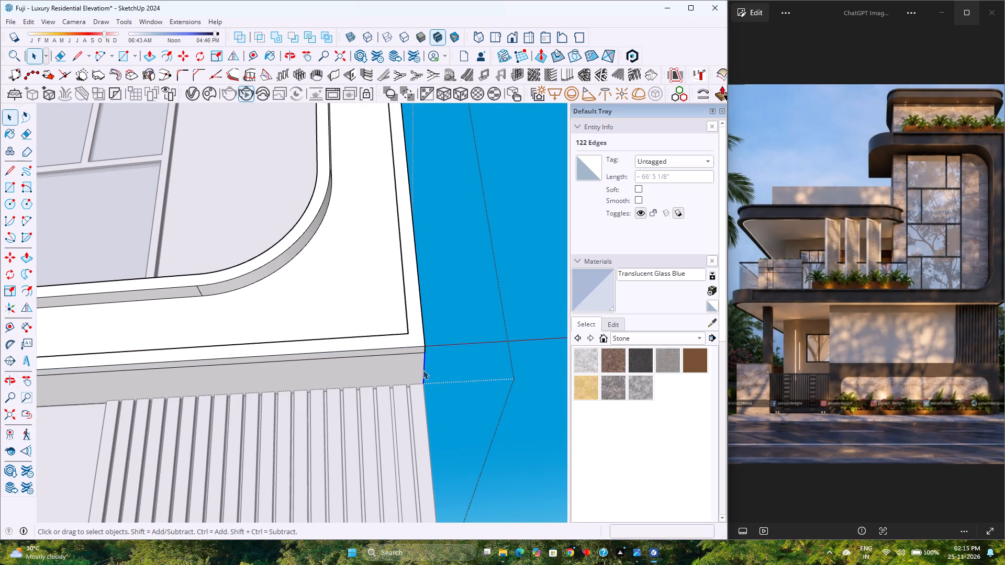
pyautogui.scroll(3, 423, 370)
pyautogui.press('m')
pyautogui.click(426, 348)
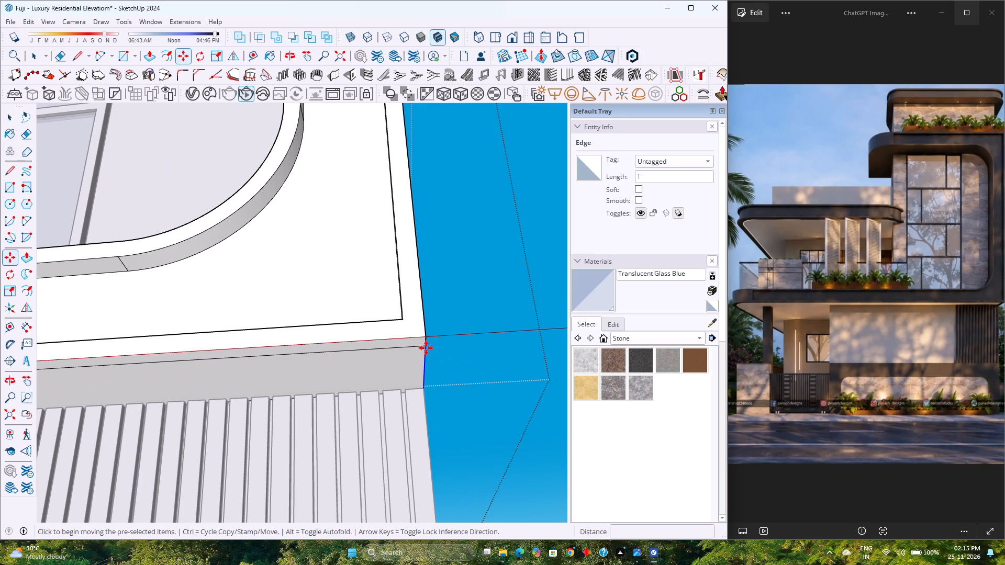
pyautogui.press('Right')
pyautogui.click(405, 317)
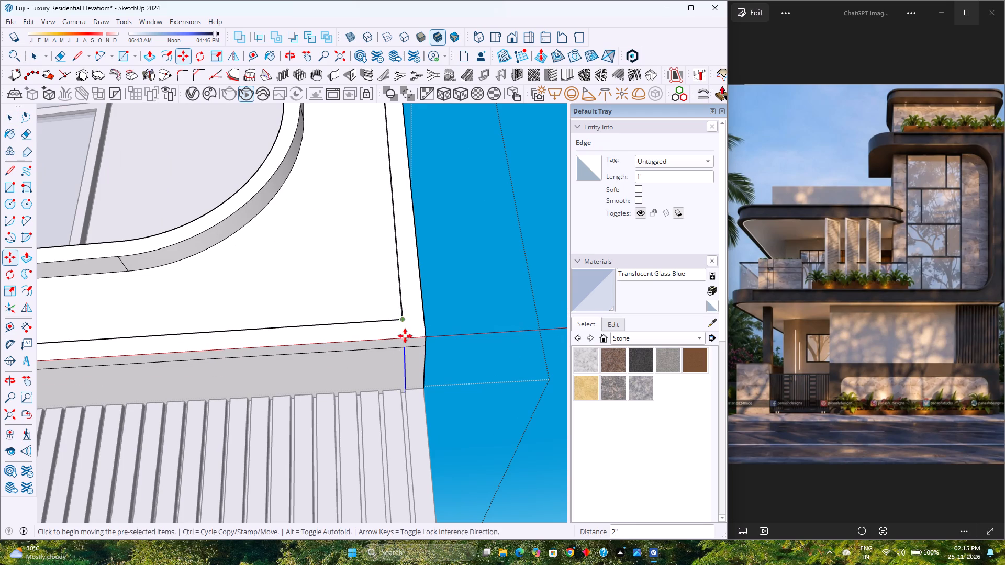
# Erase the leftover offset line segment between the copied edge and the band's end.
pyautogui.press('e')
pyautogui.scroll(2, 410, 351)
pyautogui.click(415, 345)
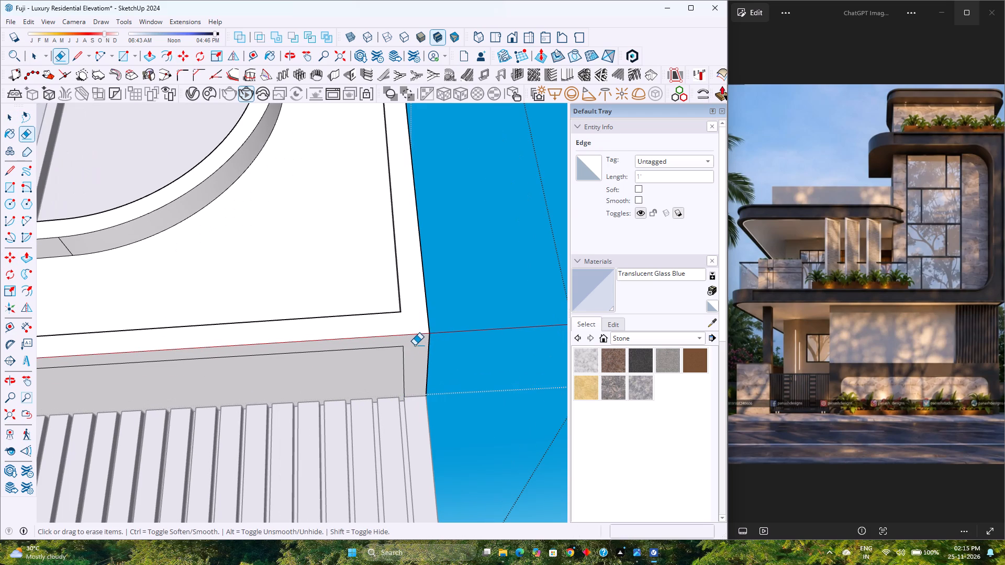
# Push/Pull the 2" border strip on the band's underside downward by 1".
pyautogui.scroll(2, 379, 371)
pyautogui.press('p')
pyautogui.click(375, 371)
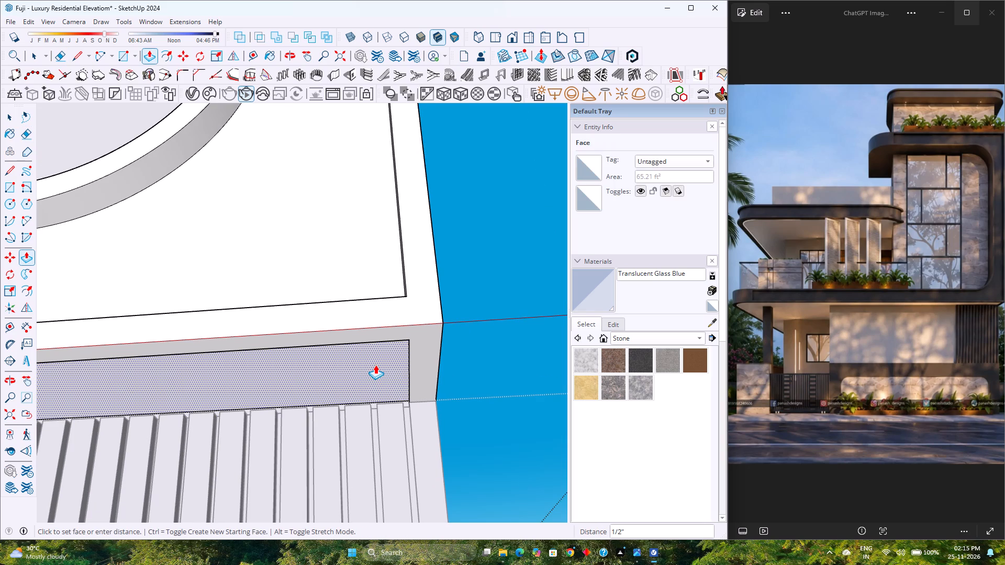
pyautogui.press('Escape')
pyautogui.click(422, 358)
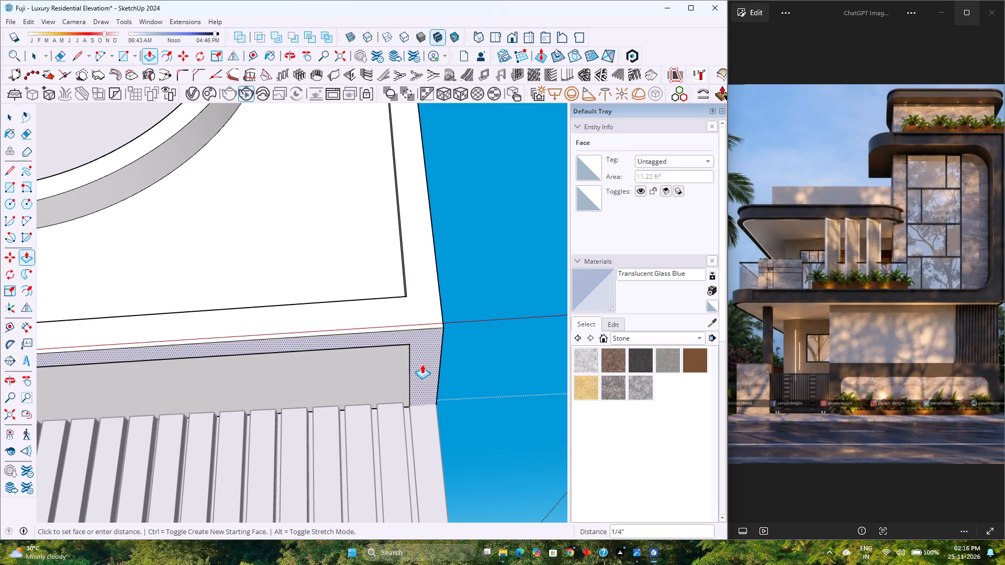
pyautogui.scroll(-6, 422, 365)
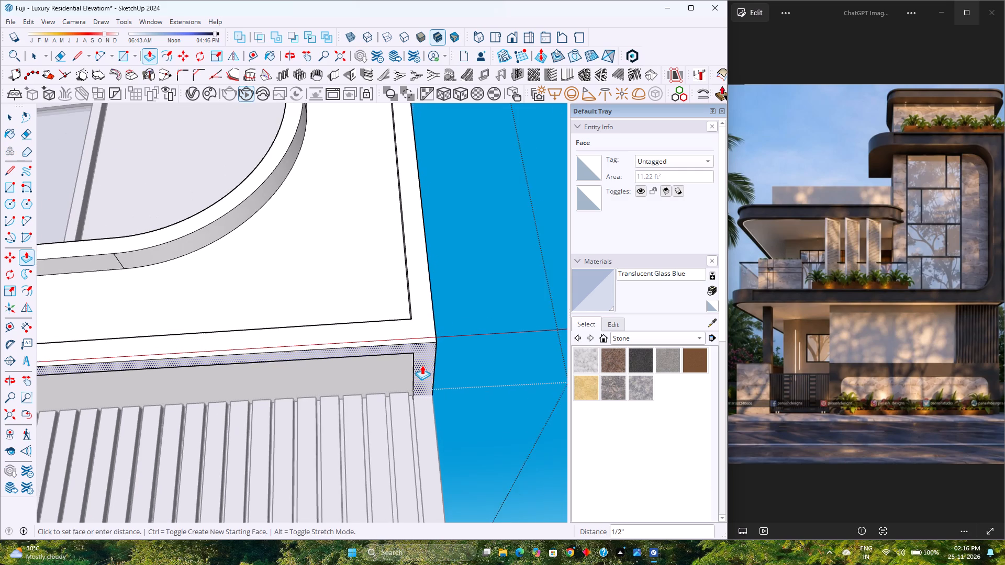
pyautogui.scroll(-6, 422, 365)
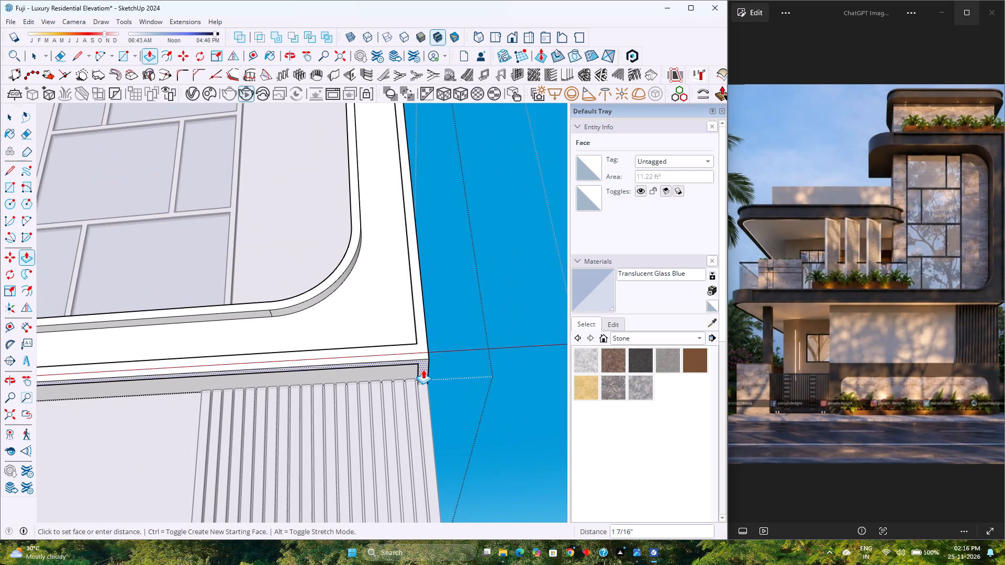
pyautogui.scroll(-1, 423, 369)
pyautogui.moveTo(423, 369); pyautogui.dragTo(521, 369, button='middle')
pyautogui.middleClick(521, 369)
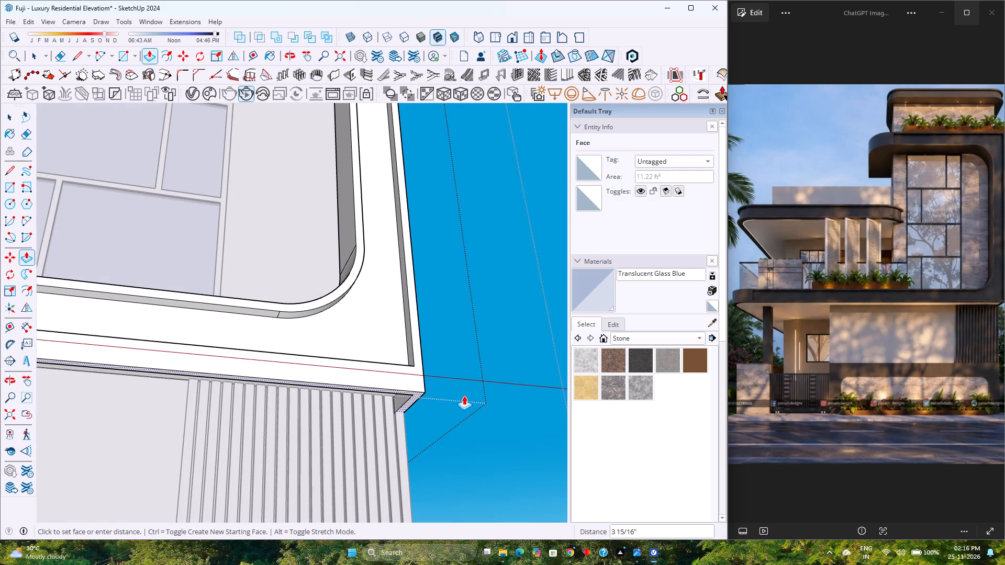
pyautogui.press('1')
pyautogui.press('Return')
# Examine the new lip along the band's underside, from the louvered corner to the rounded balcony corner.
pyautogui.scroll(2, 401, 391)
pyautogui.moveTo(401, 391); pyautogui.dragTo(363, 455, button='middle')
pyautogui.scroll(-6, 467, 425)
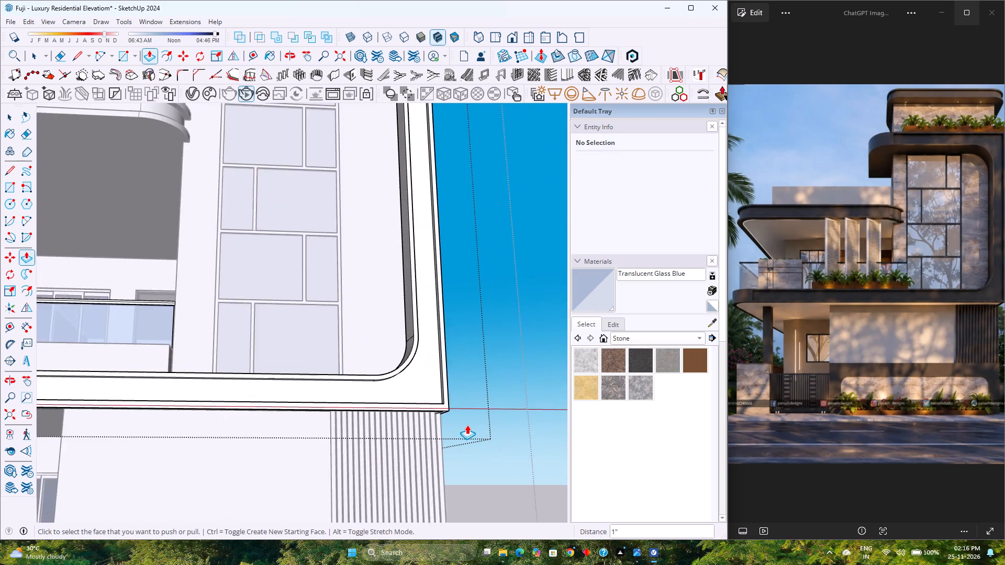
pyautogui.scroll(-7, 467, 425)
pyautogui.scroll(2, 238, 424)
pyautogui.scroll(3, 191, 421)
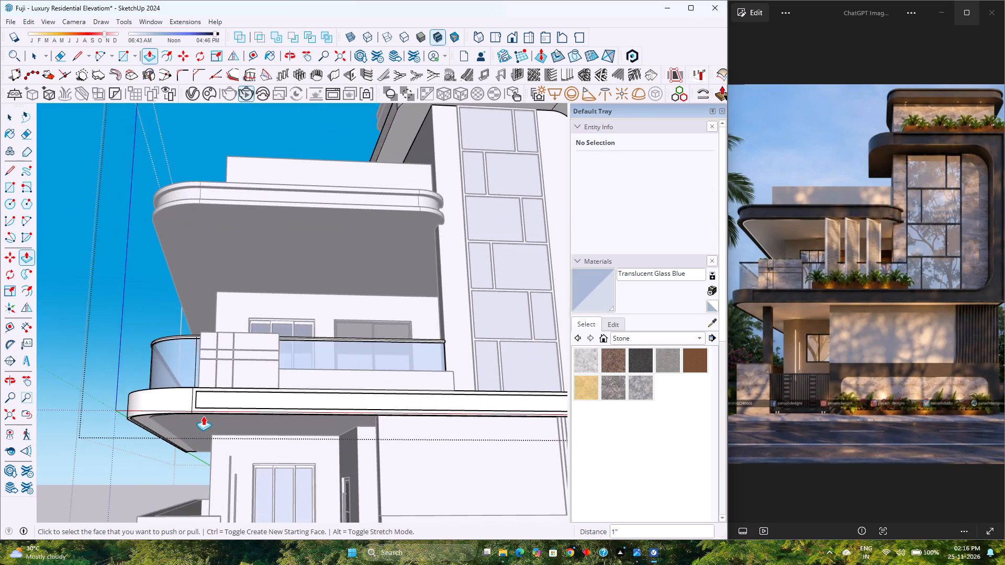
pyautogui.scroll(3, 205, 415)
pyautogui.moveTo(208, 408); pyautogui.dragTo(171, 398, button='middle')
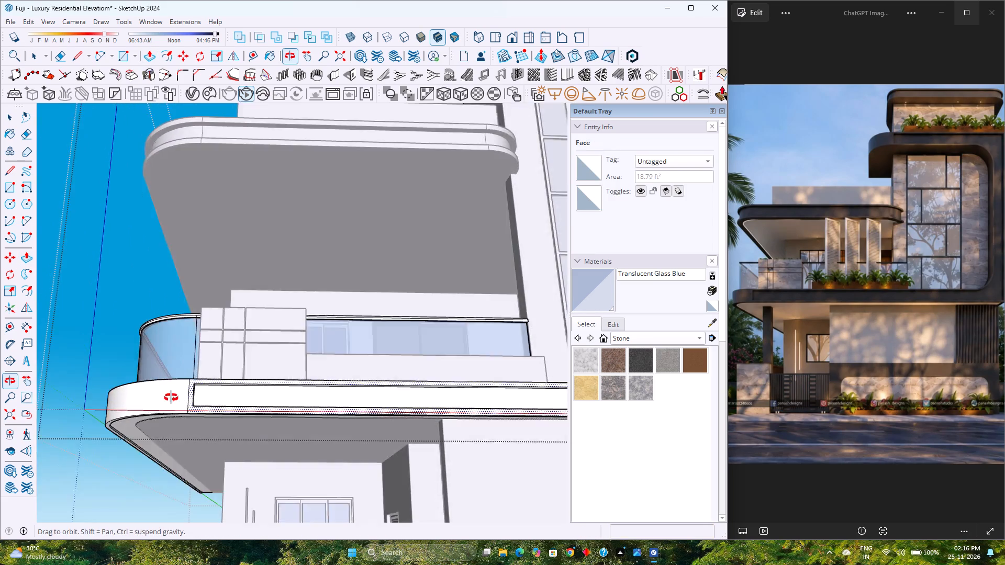
pyautogui.moveTo(171, 398); pyautogui.dragTo(140, 412, button='middle')
pyautogui.middleClick(140, 412)
pyautogui.scroll(-8, 150, 401)
pyautogui.scroll(4, 497, 377)
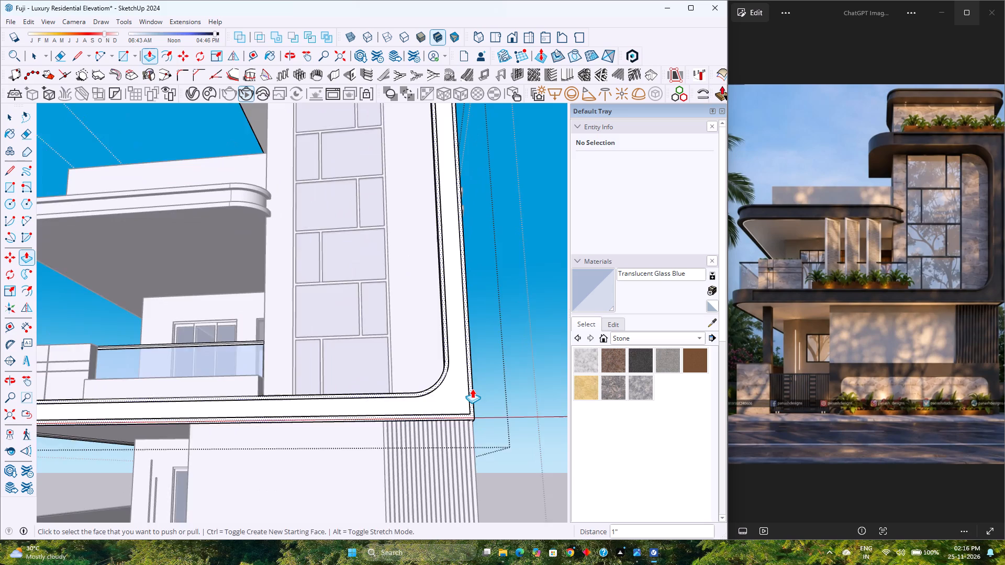
# Extend the border lip on the band's underside downward by another 1".
pyautogui.scroll(1, 472, 389)
pyautogui.moveTo(472, 389); pyautogui.dragTo(586, 345, button='middle')
pyautogui.middleClick(586, 345)
pyautogui.middleClick(586, 345)
pyautogui.scroll(8, 456, 430)
pyautogui.moveTo(451, 451); pyautogui.dragTo(463, 444, button='middle')
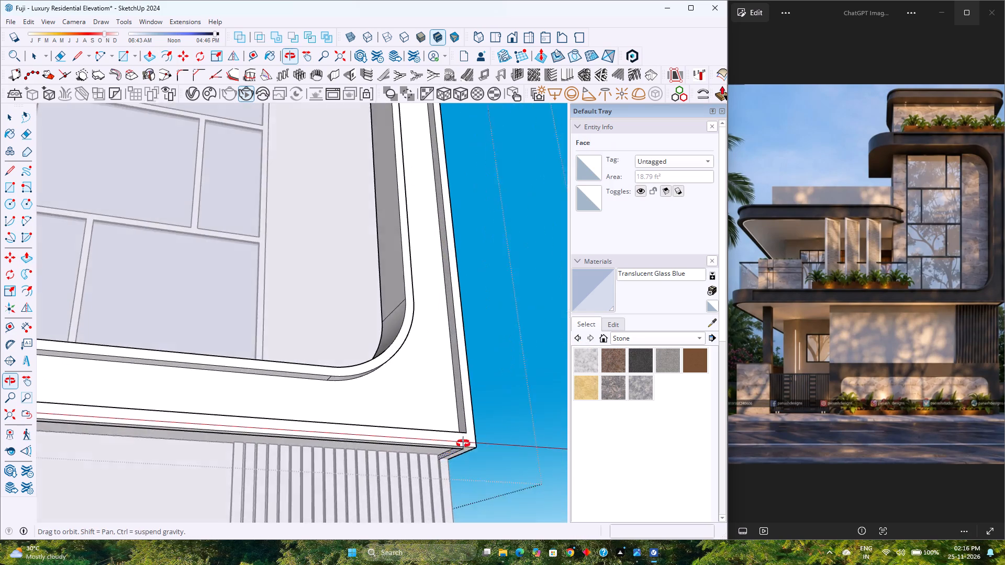
pyautogui.moveTo(463, 444); pyautogui.dragTo(573, 436, button='middle')
pyautogui.middleClick(573, 436)
pyautogui.scroll(4, 435, 476)
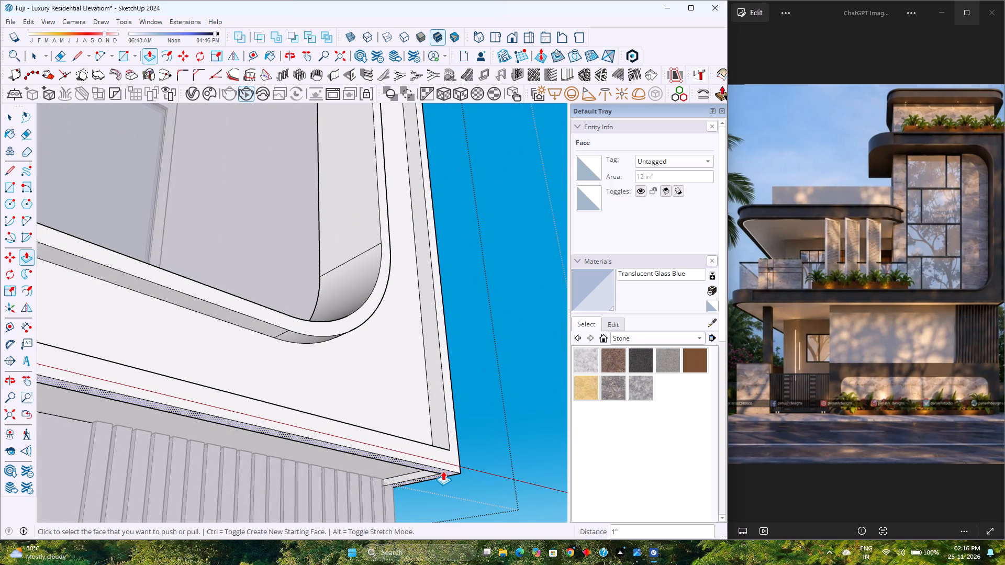
pyautogui.click(443, 471)
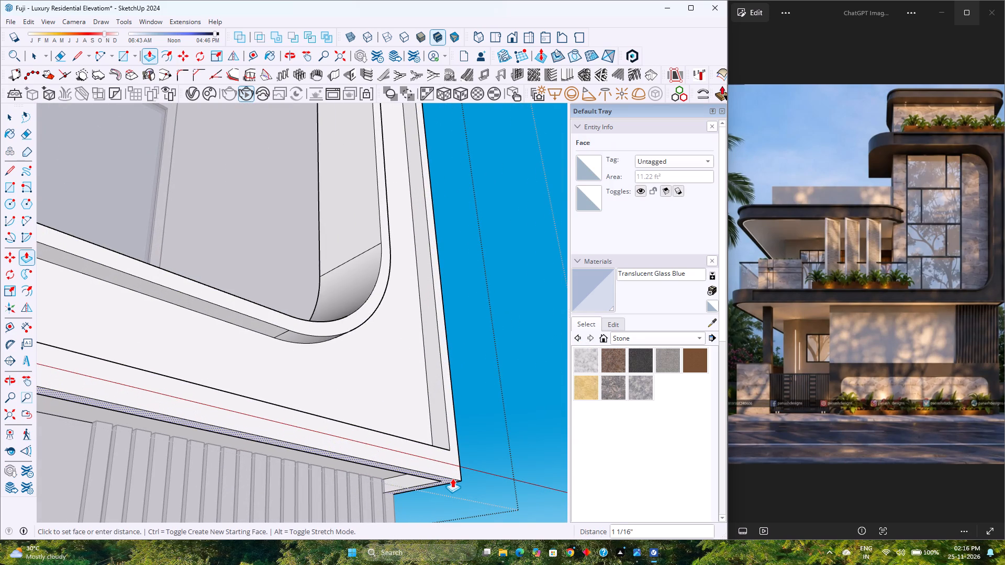
pyautogui.press('1')
pyautogui.press('Return')
# Push/Pull the lower inner face of the band's recessed front panel down 2" toward the new lip.
pyautogui.moveTo(457, 412); pyautogui.dragTo(413, 510, button='middle')
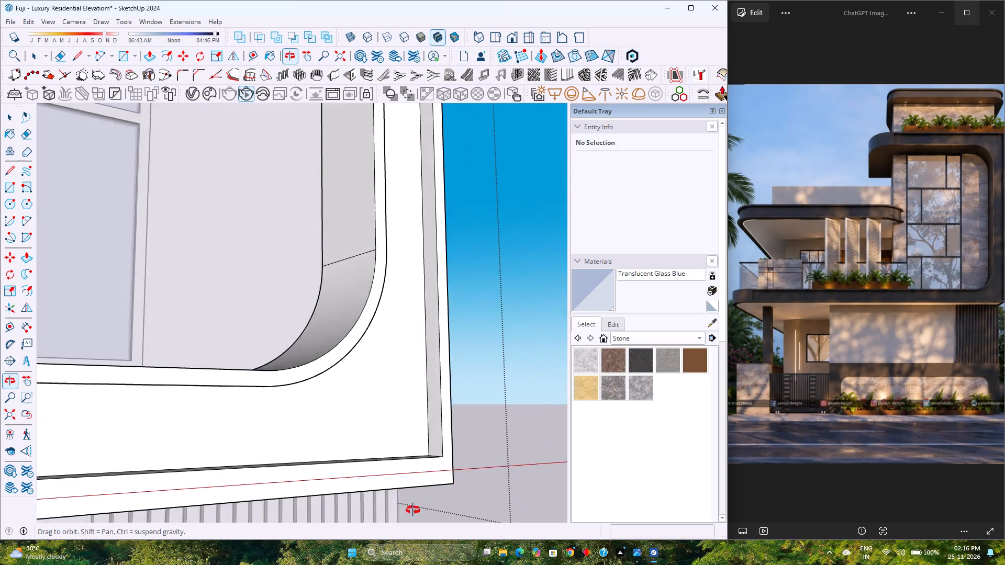
pyautogui.moveTo(413, 510); pyautogui.dragTo(409, 523, button='middle')
pyautogui.middleClick(408, 523)
pyautogui.moveTo(411, 458); pyautogui.dragTo(408, 499, button='middle')
pyautogui.middleClick(408, 499)
pyautogui.click(416, 457)
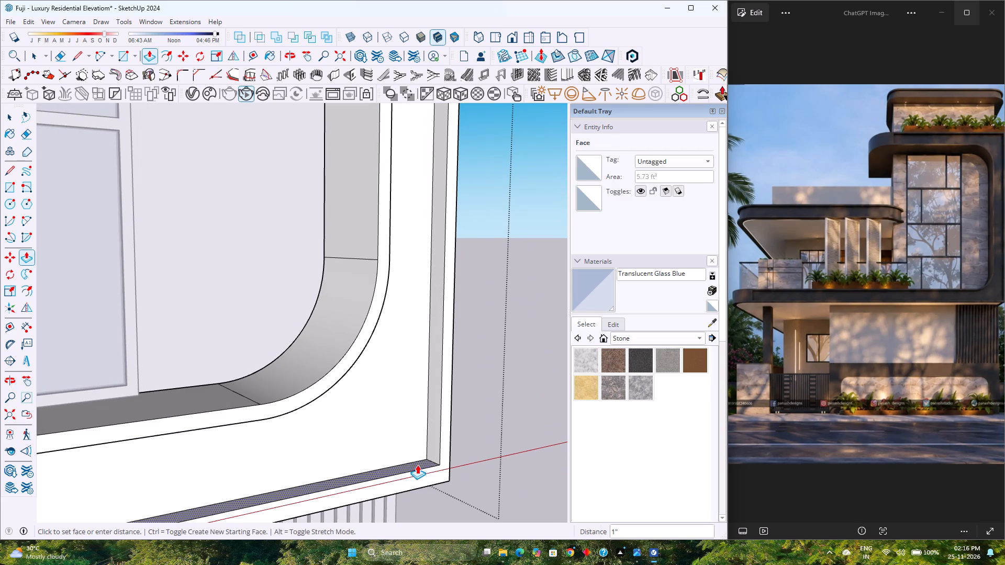
pyautogui.press('2')
pyautogui.press('Return')
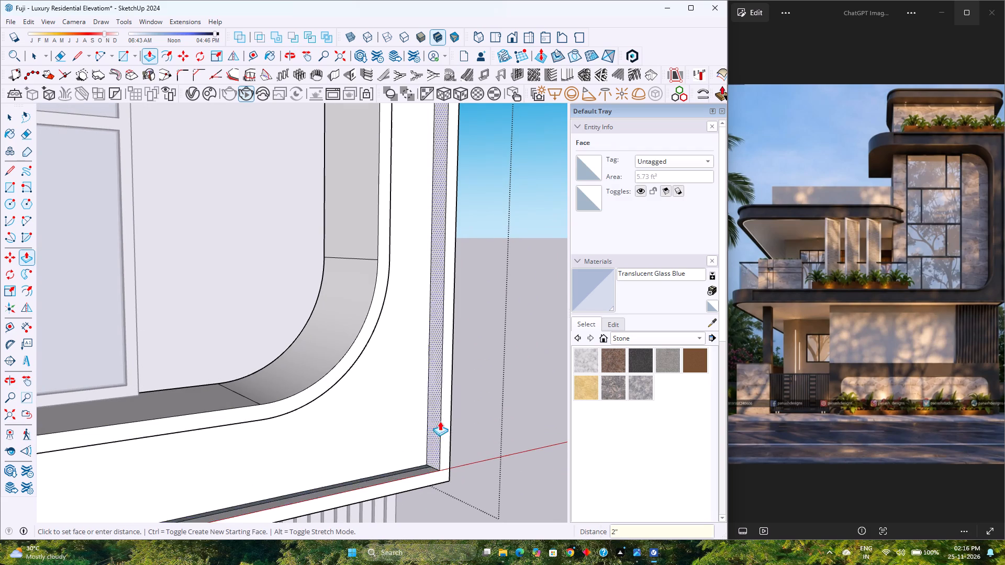
pyautogui.scroll(-20, 442, 413)
pyautogui.scroll(-2, 442, 413)
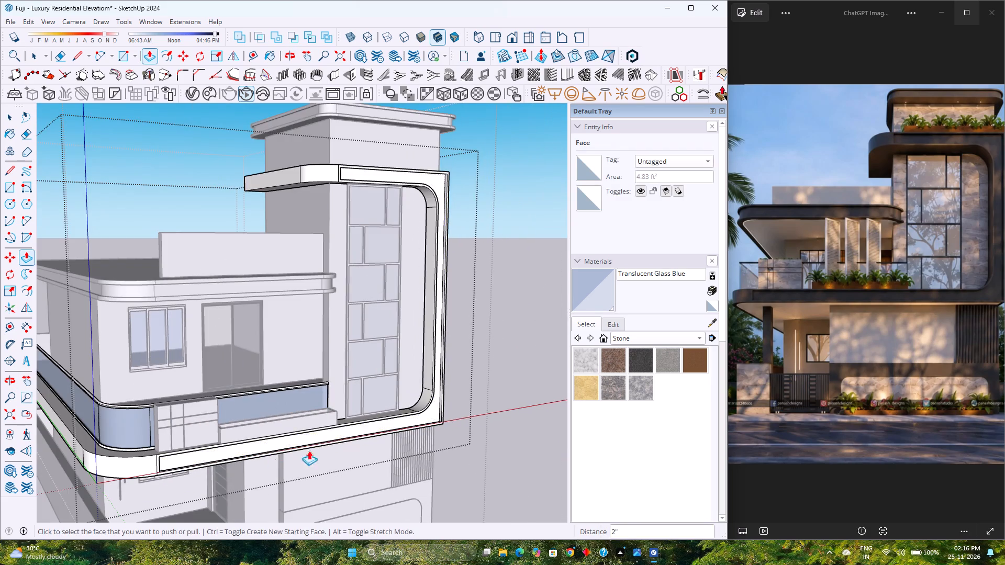
pyautogui.moveTo(259, 458); pyautogui.dragTo(202, 276, button='middle')
pyautogui.press('space')
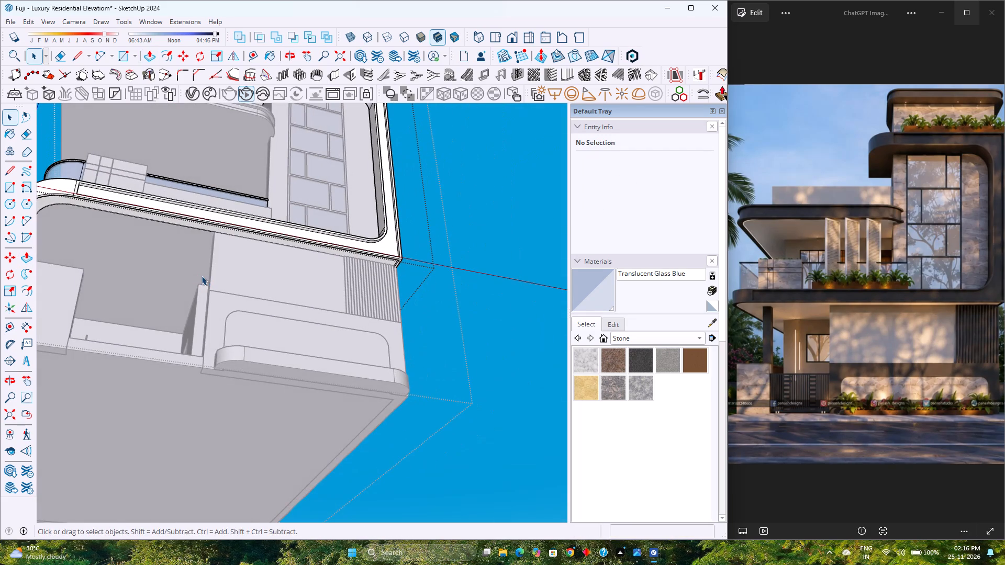
# Leave the first-floor slab band group and save the model.
pyautogui.scroll(3, 222, 265)
pyautogui.click(526, 347)
pyautogui.scroll(-4, 524, 346)
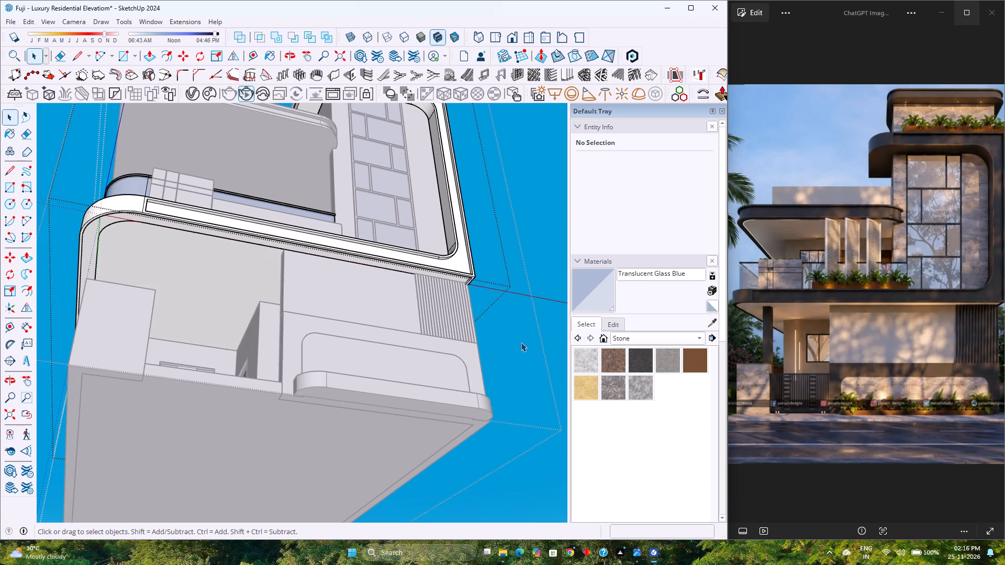
pyautogui.click(521, 342)
pyautogui.keyDown('shift'); pyautogui.middleClick(466, 314); pyautogui.keyUp('shift')
pyautogui.keyDown('shift'); pyautogui.moveTo(468, 315); pyautogui.dragTo(501, 347, button='middle'); pyautogui.keyUp('shift')
pyautogui.keyDown('shift'); pyautogui.middleClick(501, 347); pyautogui.keyUp('shift')
pyautogui.moveTo(490, 346); pyautogui.dragTo(485, 351, button='middle')
pyautogui.middleClick(485, 351)
pyautogui.moveTo(483, 352); pyautogui.dragTo(450, 382, button='middle')
pyautogui.moveTo(440, 402); pyautogui.dragTo(436, 411, button='middle')
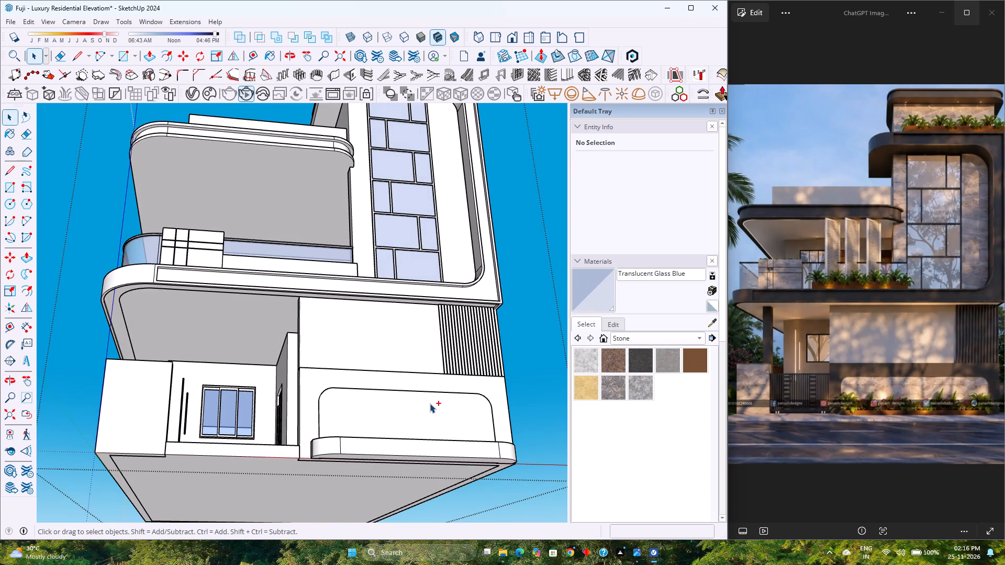
pyautogui.hotkey('ctrl', 's')
# Examine the whole building from the front and the boundary-wall side, including the slab bands, glass balcony railing and ground-floor entrance.
pyautogui.scroll(-4, 398, 351)
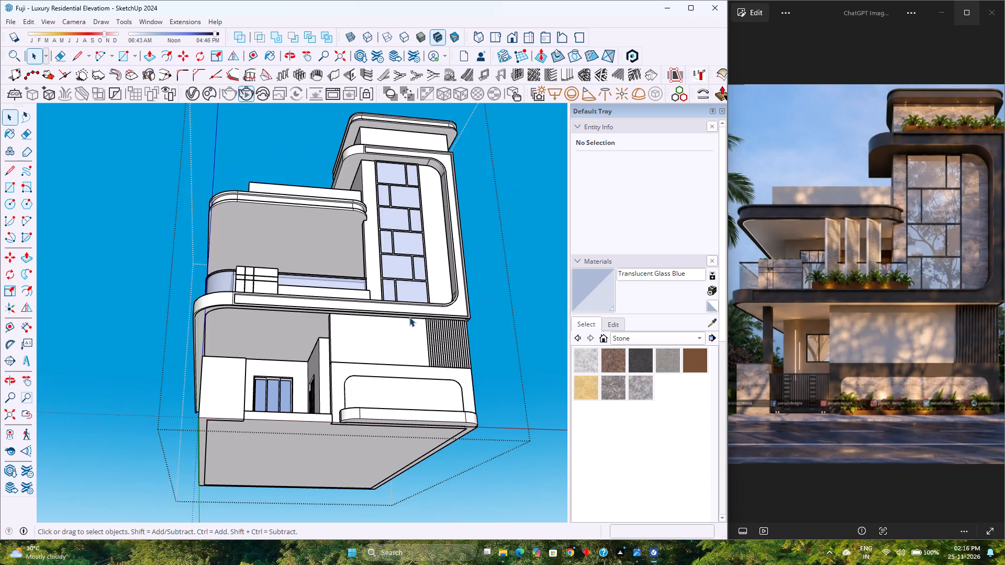
pyautogui.moveTo(409, 317); pyautogui.dragTo(276, 456, button='middle')
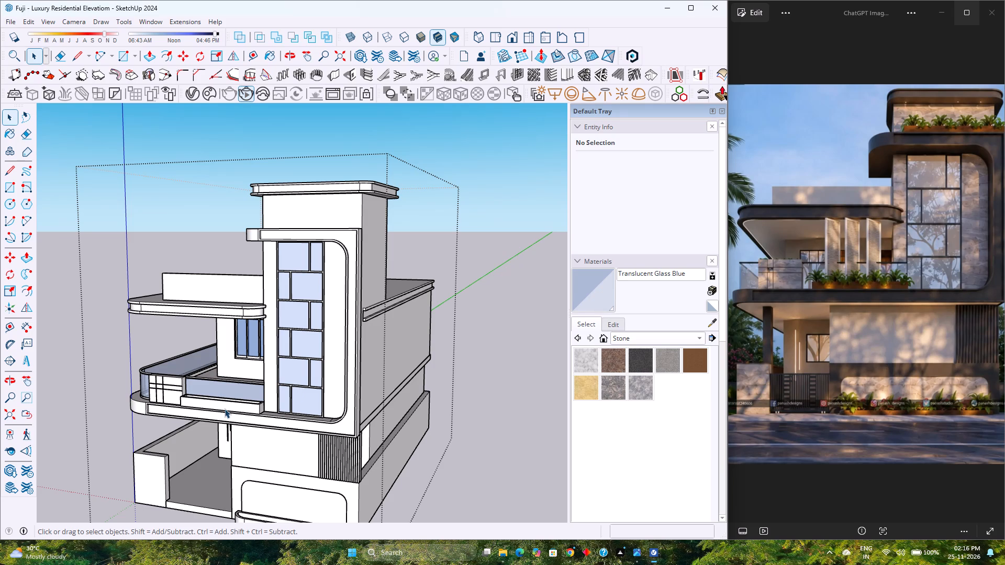
pyautogui.scroll(-3, 225, 409)
pyautogui.scroll(3, 301, 273)
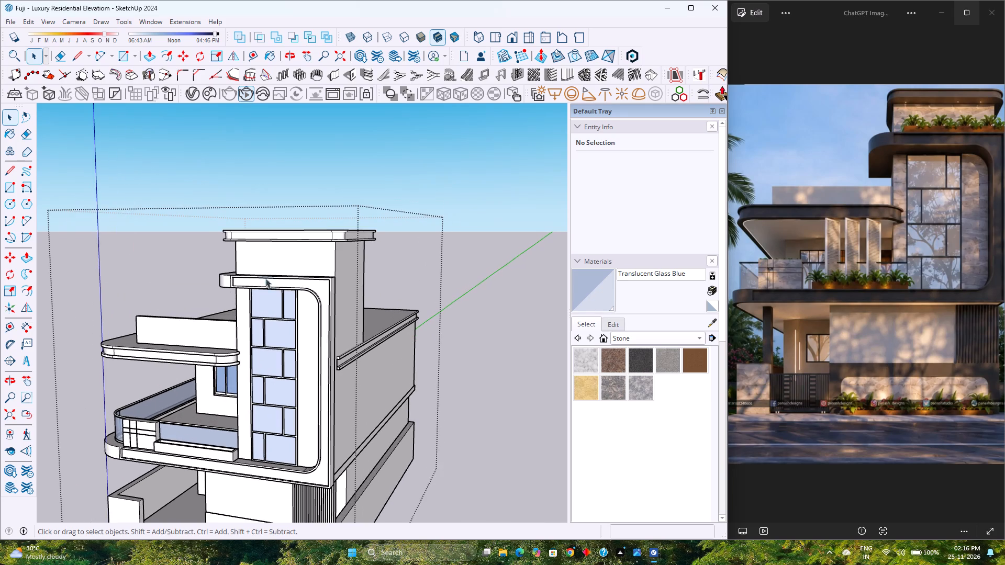
pyautogui.middleClick(195, 330)
pyautogui.moveTo(199, 330); pyautogui.dragTo(315, 310, button='middle')
pyautogui.middleClick(315, 310)
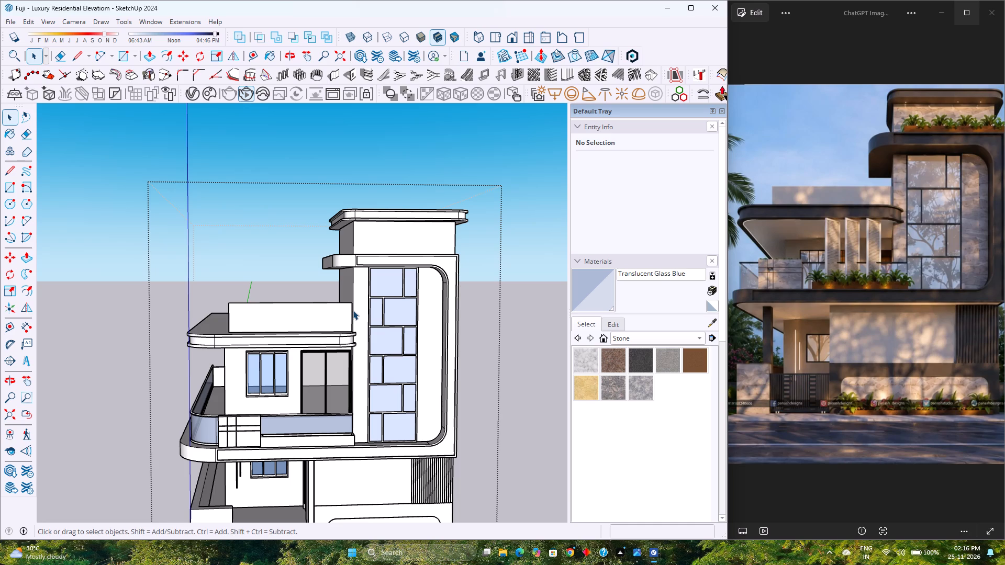
pyautogui.scroll(-5, 353, 376)
pyautogui.moveTo(353, 497); pyautogui.dragTo(329, 451, button='middle')
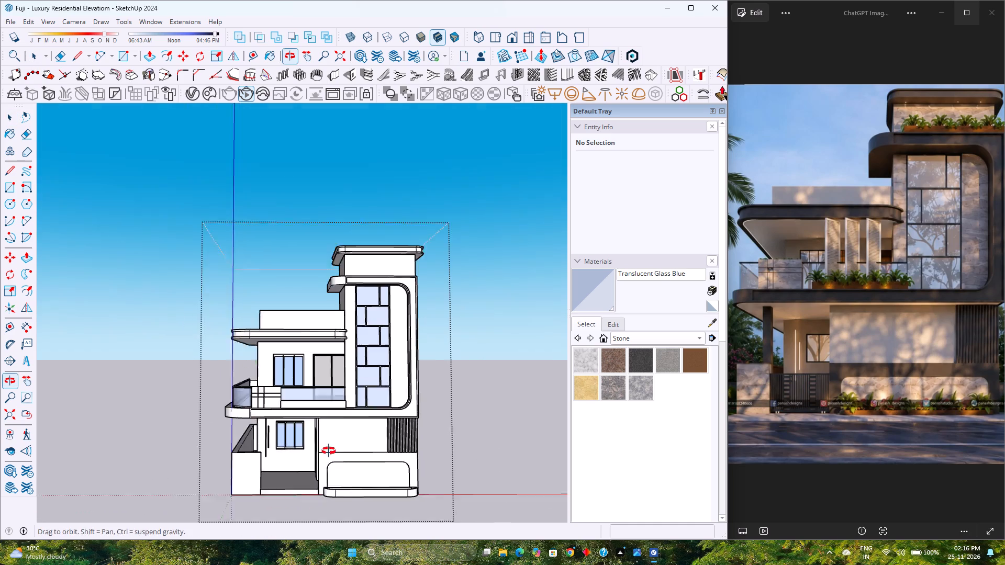
pyautogui.moveTo(329, 451); pyautogui.dragTo(329, 450, button='middle')
pyautogui.middleClick(329, 450)
pyautogui.scroll(2, 329, 450)
pyautogui.middleClick(329, 449)
pyautogui.moveTo(329, 449); pyautogui.dragTo(688, 493, button='middle')
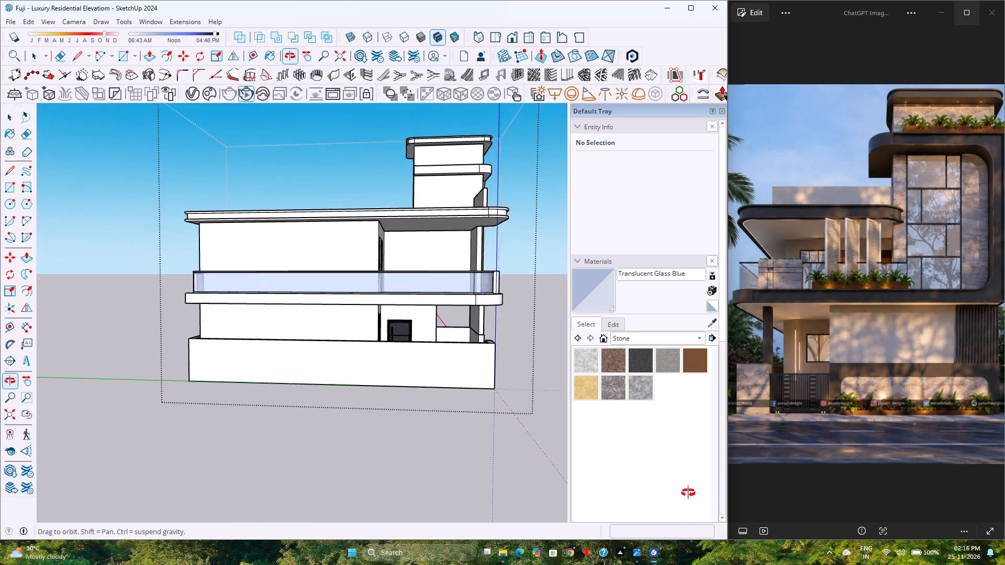
pyautogui.moveTo(688, 493); pyautogui.dragTo(566, 474, button='middle')
pyautogui.moveTo(566, 474); pyautogui.dragTo(551, 472, button='middle')
pyautogui.moveTo(551, 472); pyautogui.dragTo(445, 466, button='middle')
pyautogui.moveTo(445, 466); pyautogui.dragTo(333, 472, button='middle')
pyautogui.moveTo(333, 473); pyautogui.dragTo(350, 492, button='middle')
pyautogui.moveTo(350, 492); pyautogui.dragTo(365, 506, button='middle')
pyautogui.scroll(6, 390, 313)
pyautogui.moveTo(322, 370); pyautogui.dragTo(470, 388, button='middle')
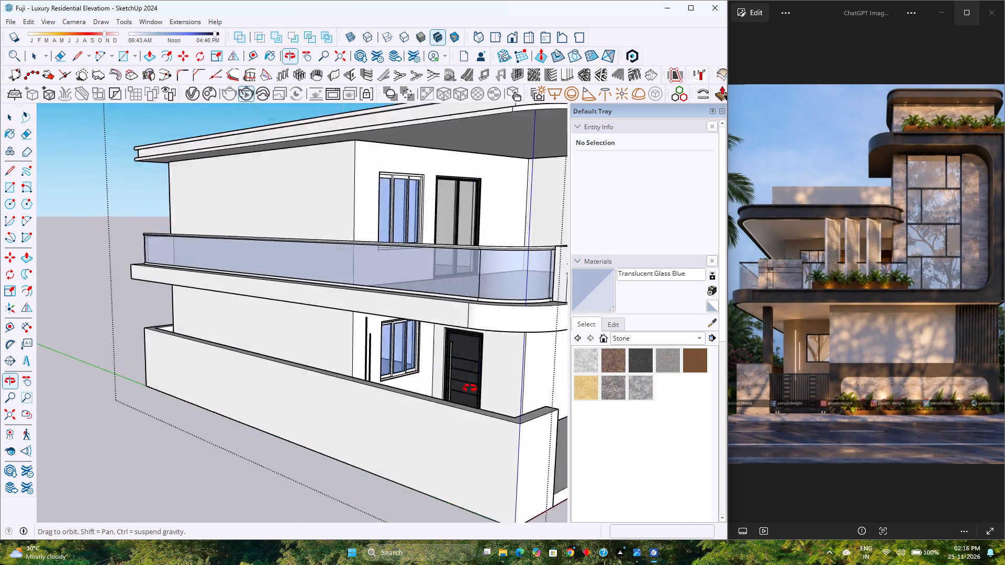
pyautogui.moveTo(470, 388); pyautogui.dragTo(310, 376, button='middle')
pyautogui.middleClick(305, 375)
pyautogui.scroll(-3, 297, 373)
pyautogui.middleClick(374, 396)
pyautogui.moveTo(373, 396); pyautogui.dragTo(216, 365, button='middle')
pyautogui.middleClick(216, 365)
pyautogui.scroll(-4, 218, 364)
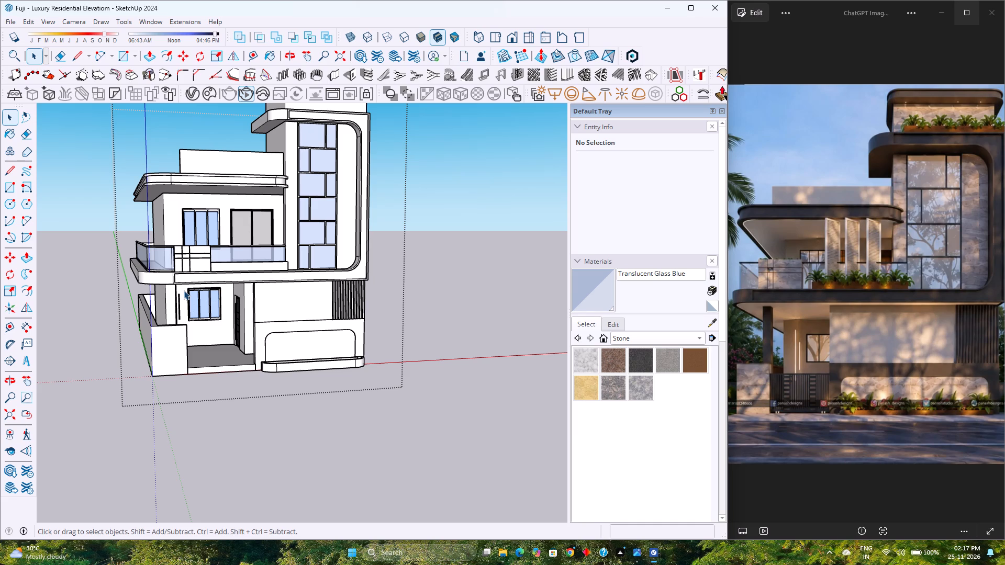
pyautogui.scroll(-3, 330, 253)
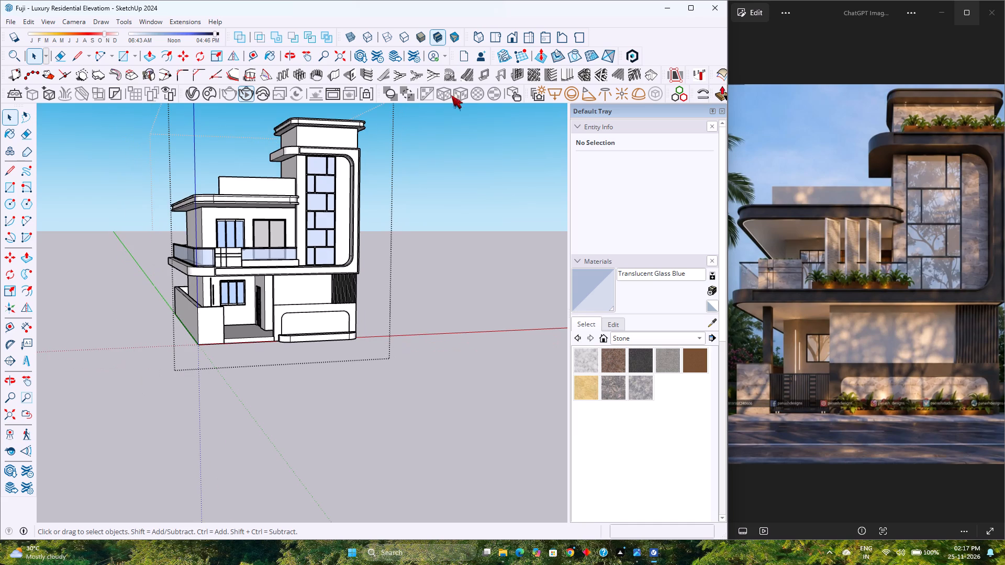
# Show the building in the standard Front view.
pyautogui.click(509, 41)
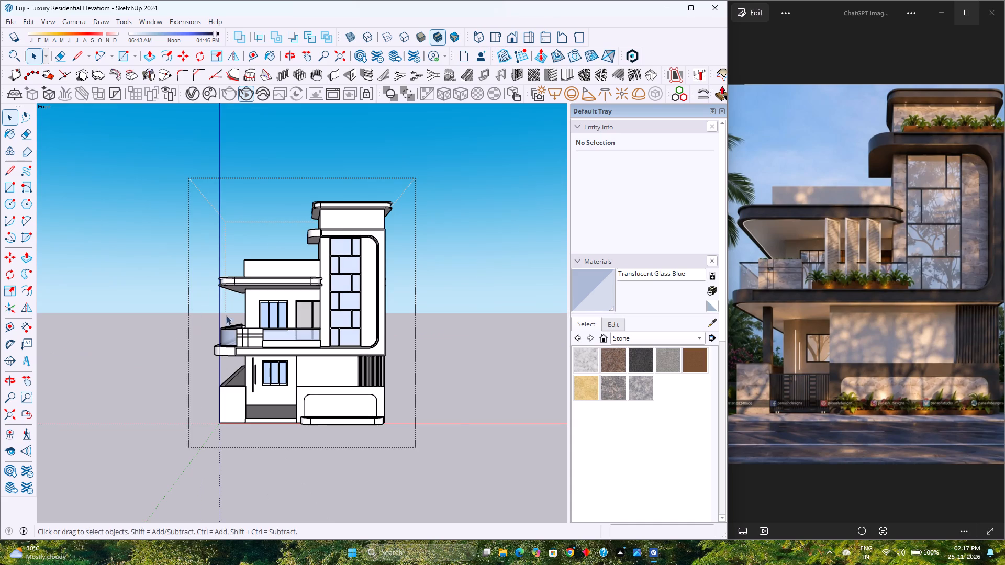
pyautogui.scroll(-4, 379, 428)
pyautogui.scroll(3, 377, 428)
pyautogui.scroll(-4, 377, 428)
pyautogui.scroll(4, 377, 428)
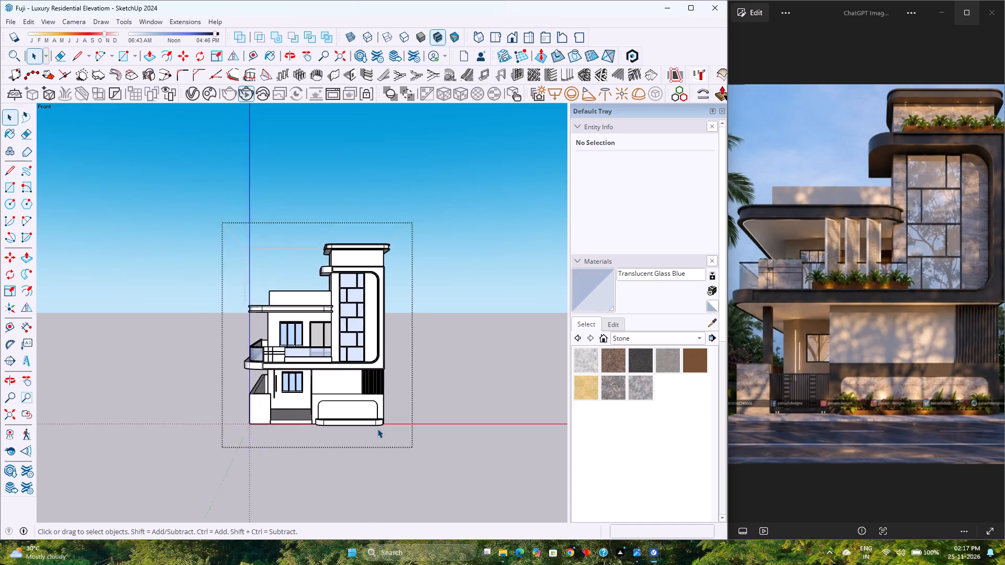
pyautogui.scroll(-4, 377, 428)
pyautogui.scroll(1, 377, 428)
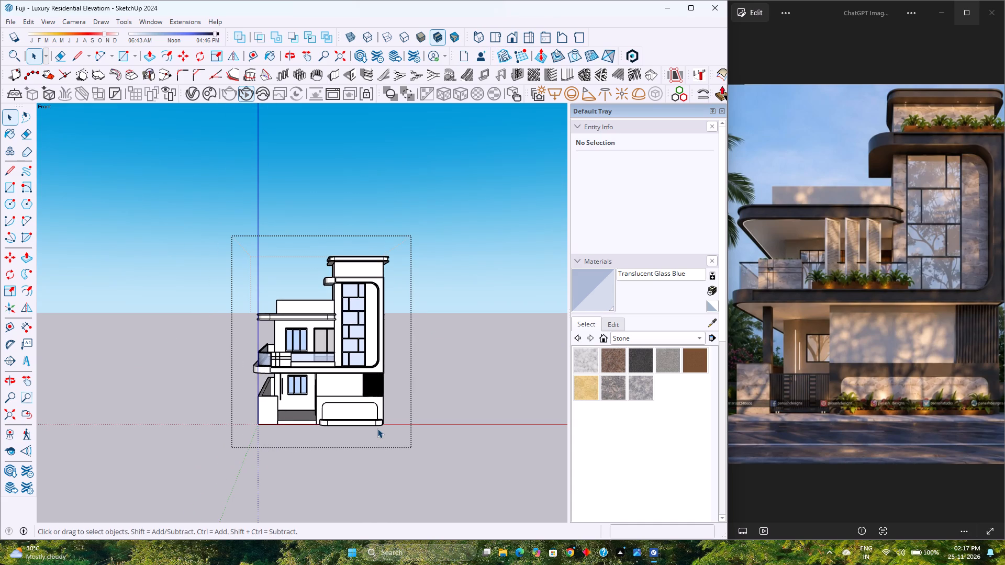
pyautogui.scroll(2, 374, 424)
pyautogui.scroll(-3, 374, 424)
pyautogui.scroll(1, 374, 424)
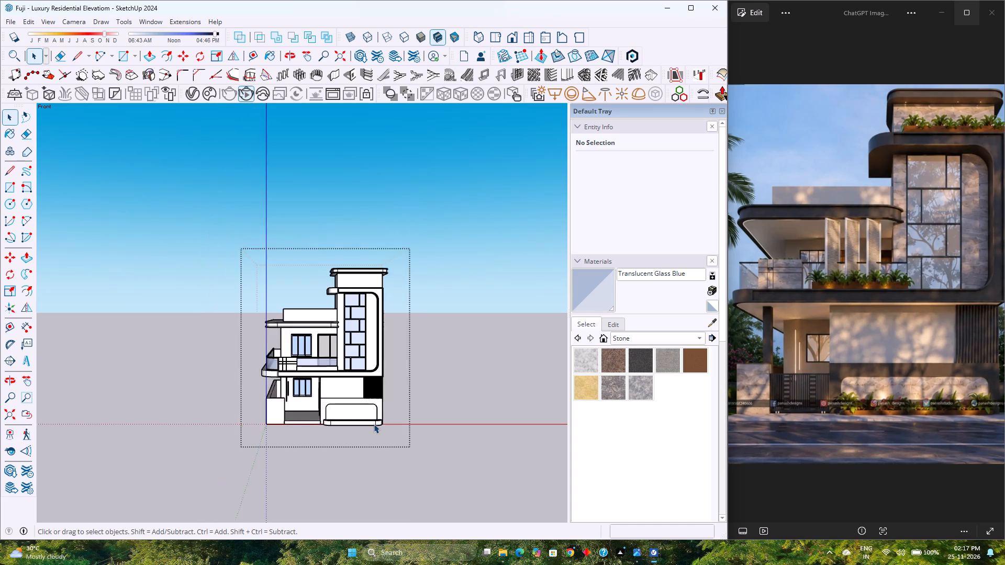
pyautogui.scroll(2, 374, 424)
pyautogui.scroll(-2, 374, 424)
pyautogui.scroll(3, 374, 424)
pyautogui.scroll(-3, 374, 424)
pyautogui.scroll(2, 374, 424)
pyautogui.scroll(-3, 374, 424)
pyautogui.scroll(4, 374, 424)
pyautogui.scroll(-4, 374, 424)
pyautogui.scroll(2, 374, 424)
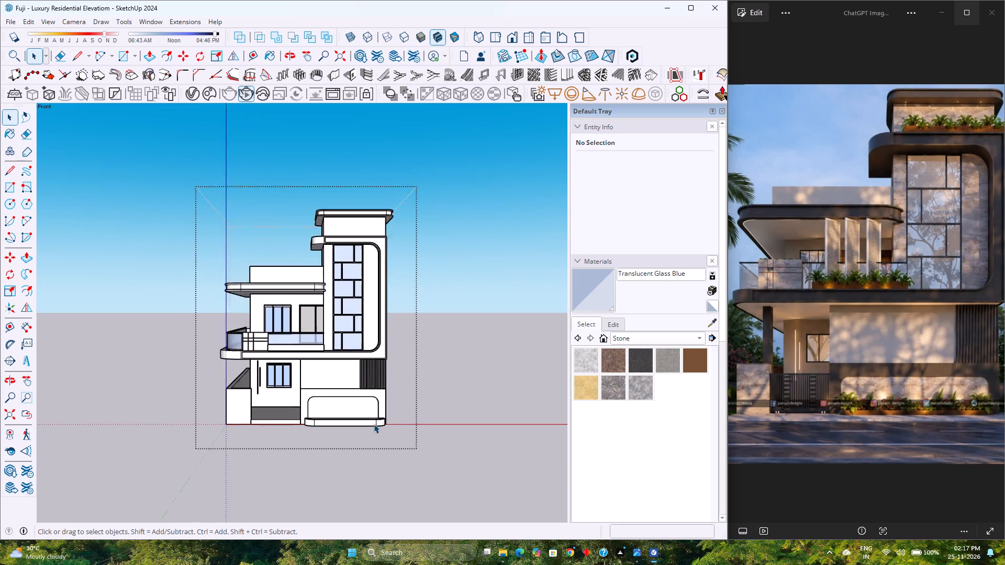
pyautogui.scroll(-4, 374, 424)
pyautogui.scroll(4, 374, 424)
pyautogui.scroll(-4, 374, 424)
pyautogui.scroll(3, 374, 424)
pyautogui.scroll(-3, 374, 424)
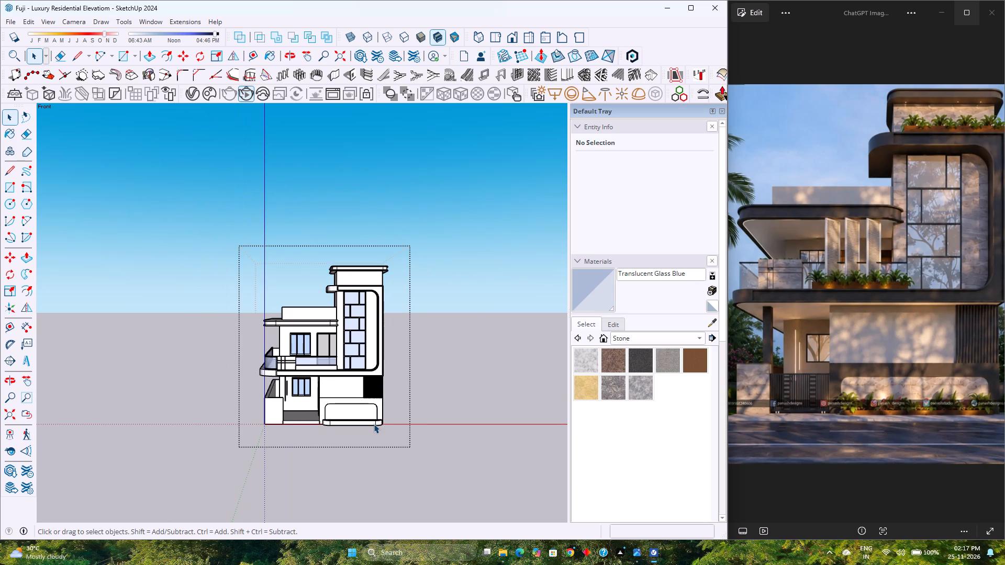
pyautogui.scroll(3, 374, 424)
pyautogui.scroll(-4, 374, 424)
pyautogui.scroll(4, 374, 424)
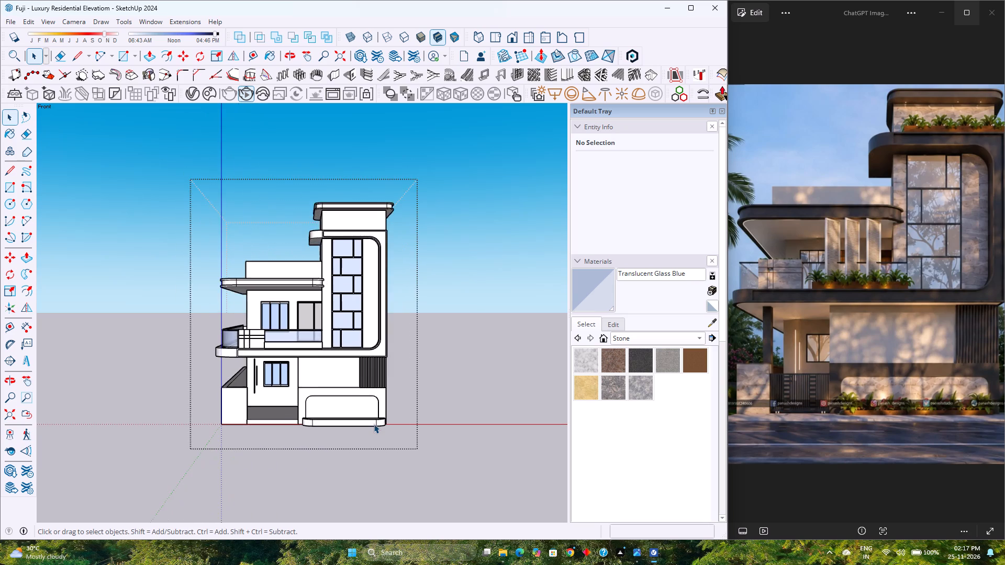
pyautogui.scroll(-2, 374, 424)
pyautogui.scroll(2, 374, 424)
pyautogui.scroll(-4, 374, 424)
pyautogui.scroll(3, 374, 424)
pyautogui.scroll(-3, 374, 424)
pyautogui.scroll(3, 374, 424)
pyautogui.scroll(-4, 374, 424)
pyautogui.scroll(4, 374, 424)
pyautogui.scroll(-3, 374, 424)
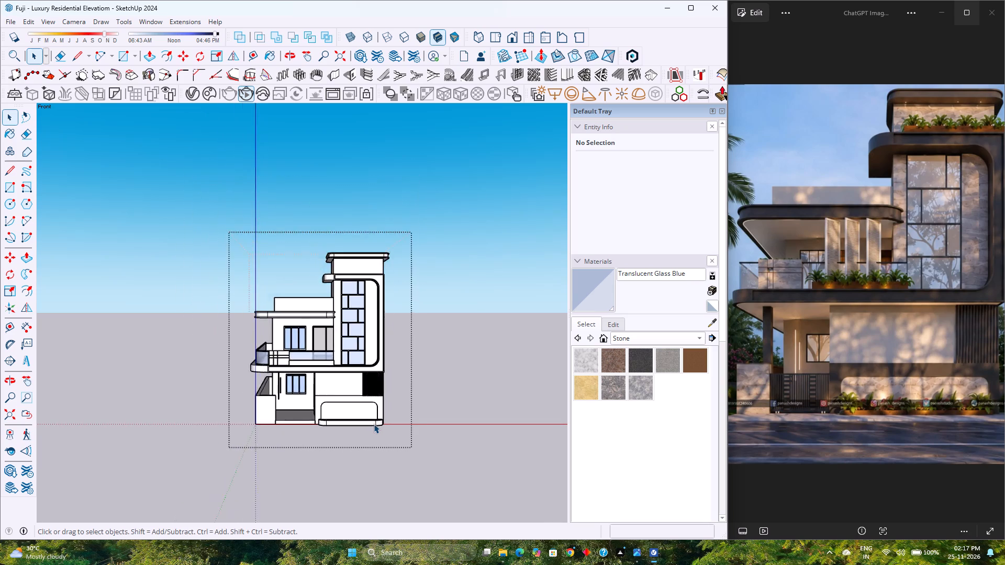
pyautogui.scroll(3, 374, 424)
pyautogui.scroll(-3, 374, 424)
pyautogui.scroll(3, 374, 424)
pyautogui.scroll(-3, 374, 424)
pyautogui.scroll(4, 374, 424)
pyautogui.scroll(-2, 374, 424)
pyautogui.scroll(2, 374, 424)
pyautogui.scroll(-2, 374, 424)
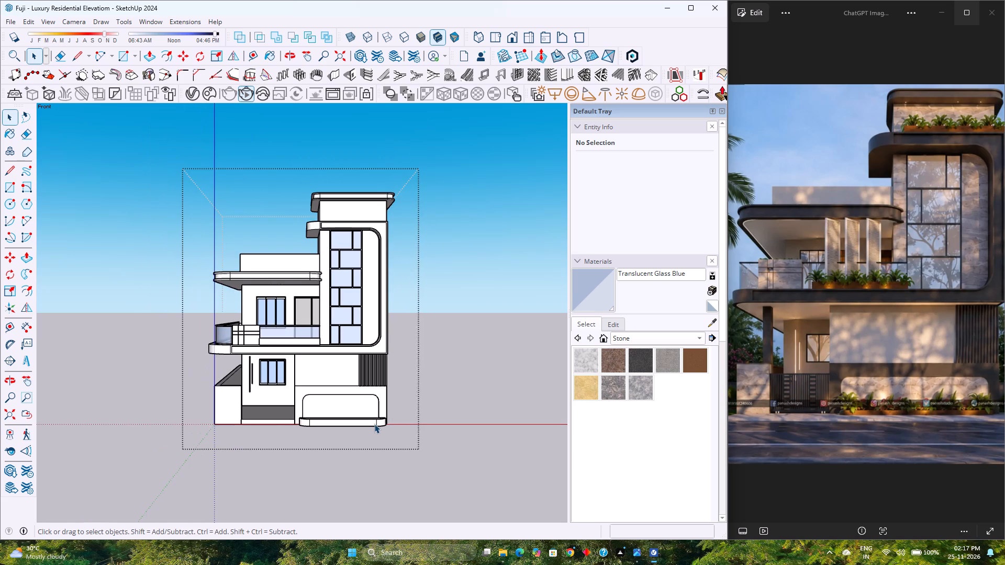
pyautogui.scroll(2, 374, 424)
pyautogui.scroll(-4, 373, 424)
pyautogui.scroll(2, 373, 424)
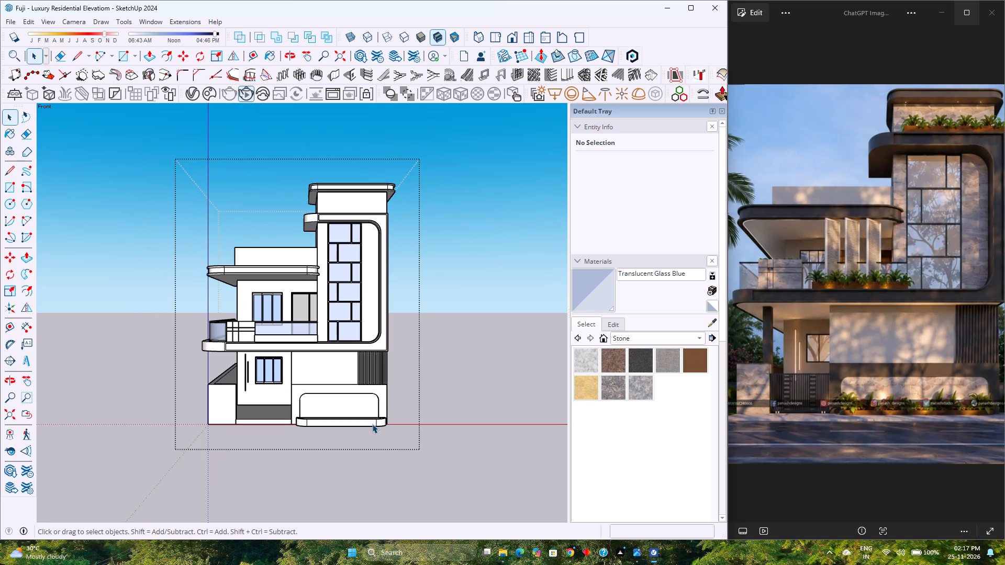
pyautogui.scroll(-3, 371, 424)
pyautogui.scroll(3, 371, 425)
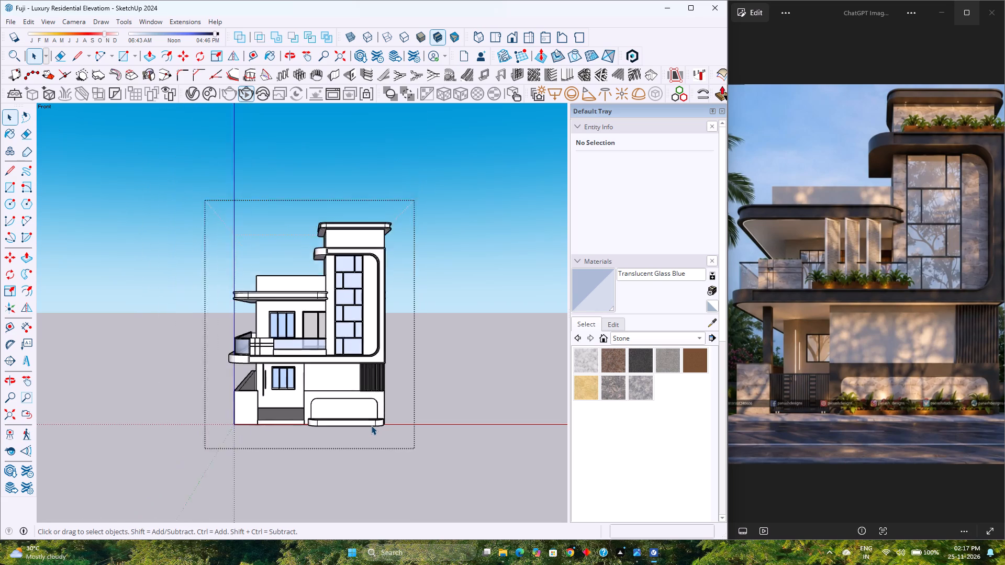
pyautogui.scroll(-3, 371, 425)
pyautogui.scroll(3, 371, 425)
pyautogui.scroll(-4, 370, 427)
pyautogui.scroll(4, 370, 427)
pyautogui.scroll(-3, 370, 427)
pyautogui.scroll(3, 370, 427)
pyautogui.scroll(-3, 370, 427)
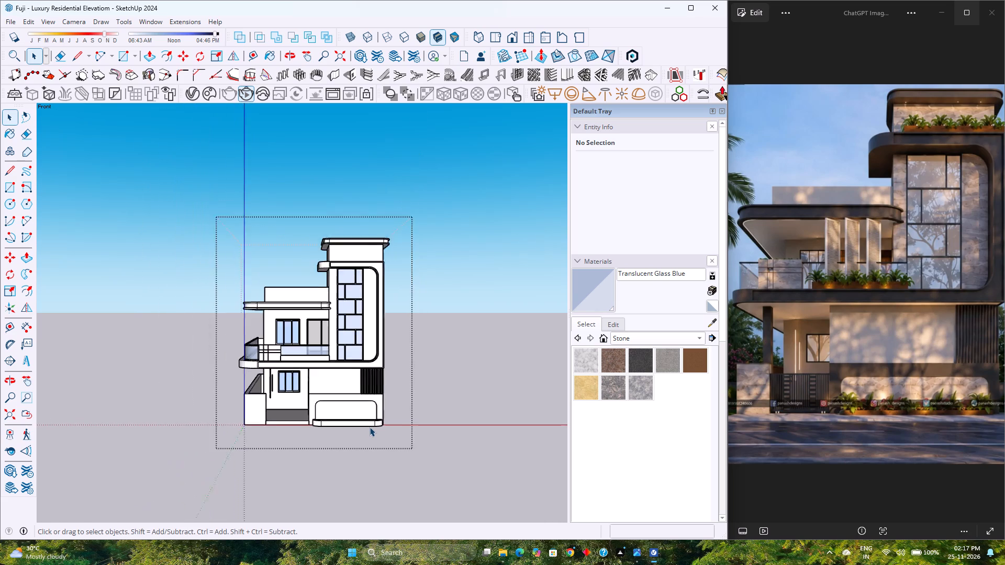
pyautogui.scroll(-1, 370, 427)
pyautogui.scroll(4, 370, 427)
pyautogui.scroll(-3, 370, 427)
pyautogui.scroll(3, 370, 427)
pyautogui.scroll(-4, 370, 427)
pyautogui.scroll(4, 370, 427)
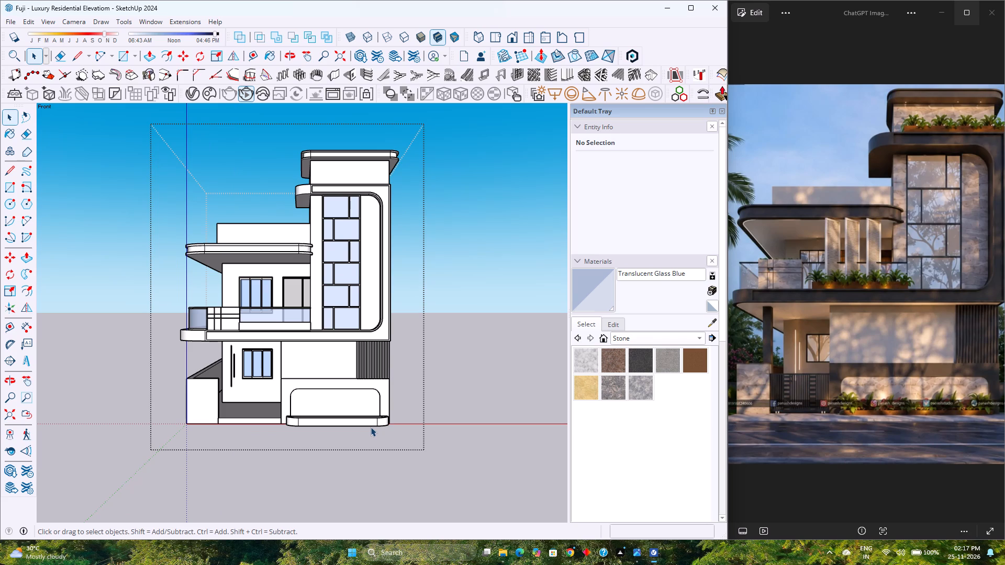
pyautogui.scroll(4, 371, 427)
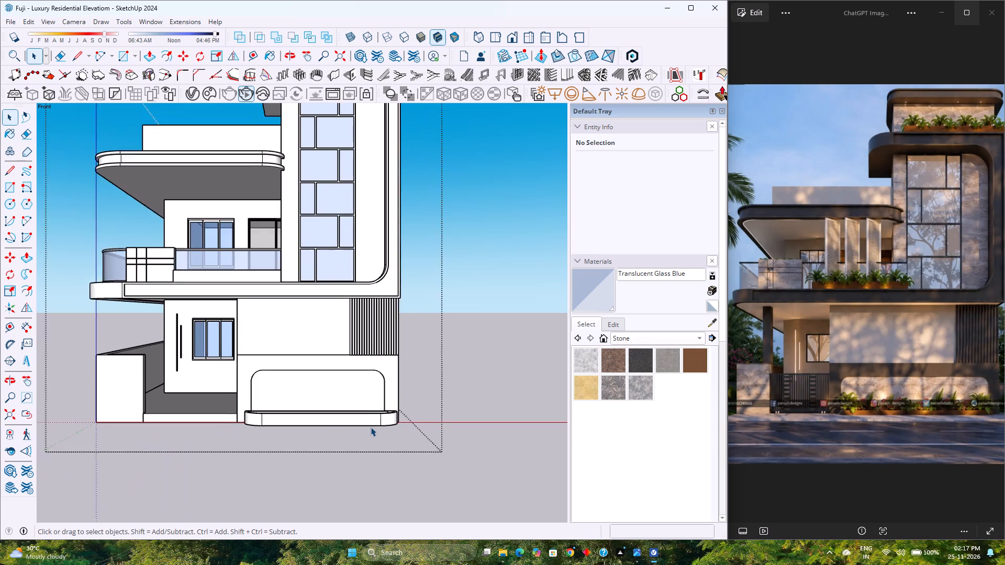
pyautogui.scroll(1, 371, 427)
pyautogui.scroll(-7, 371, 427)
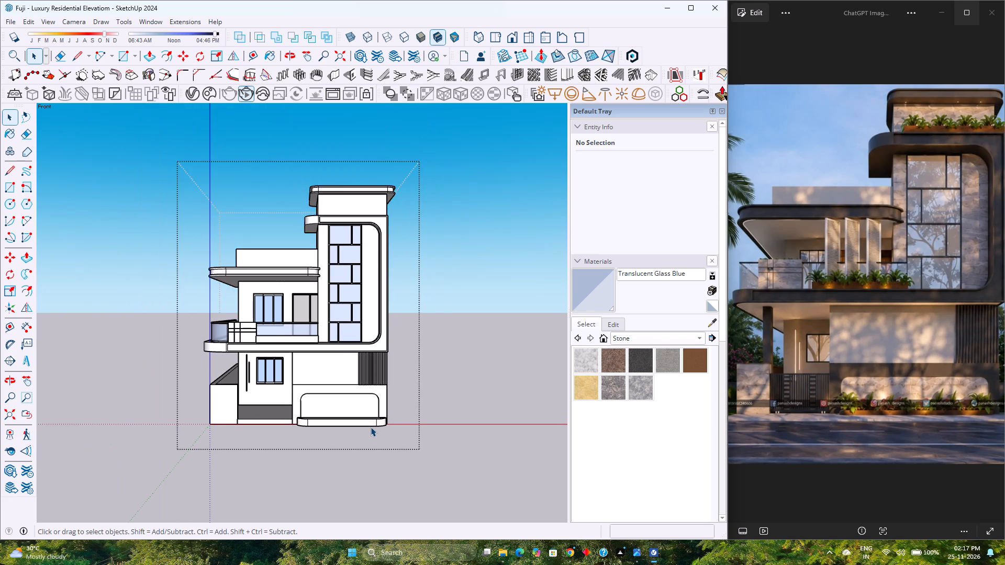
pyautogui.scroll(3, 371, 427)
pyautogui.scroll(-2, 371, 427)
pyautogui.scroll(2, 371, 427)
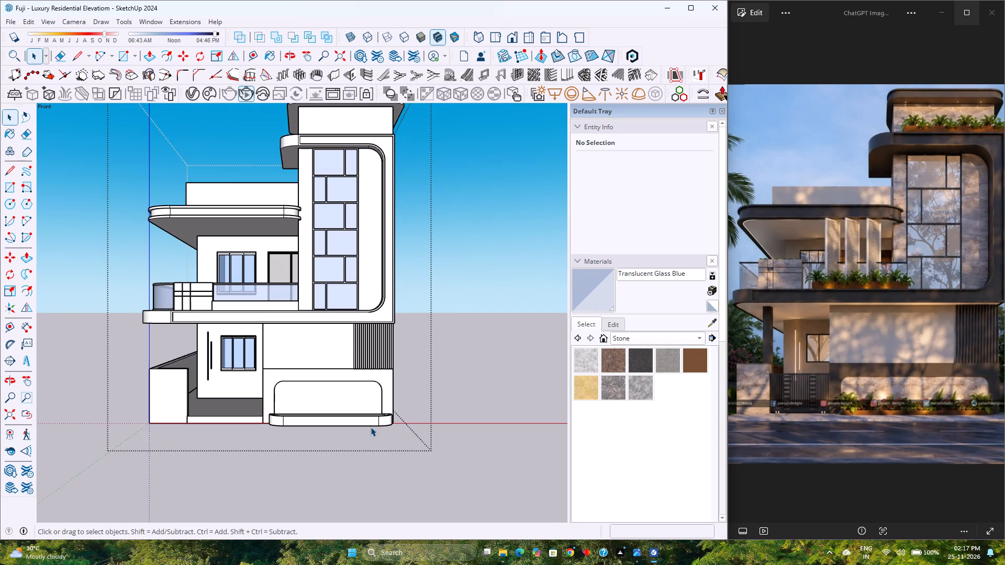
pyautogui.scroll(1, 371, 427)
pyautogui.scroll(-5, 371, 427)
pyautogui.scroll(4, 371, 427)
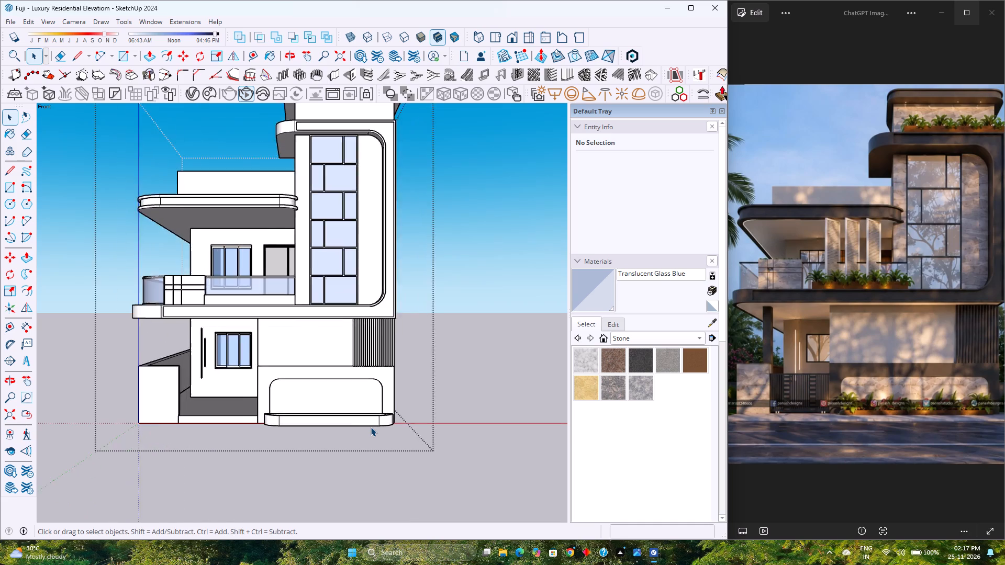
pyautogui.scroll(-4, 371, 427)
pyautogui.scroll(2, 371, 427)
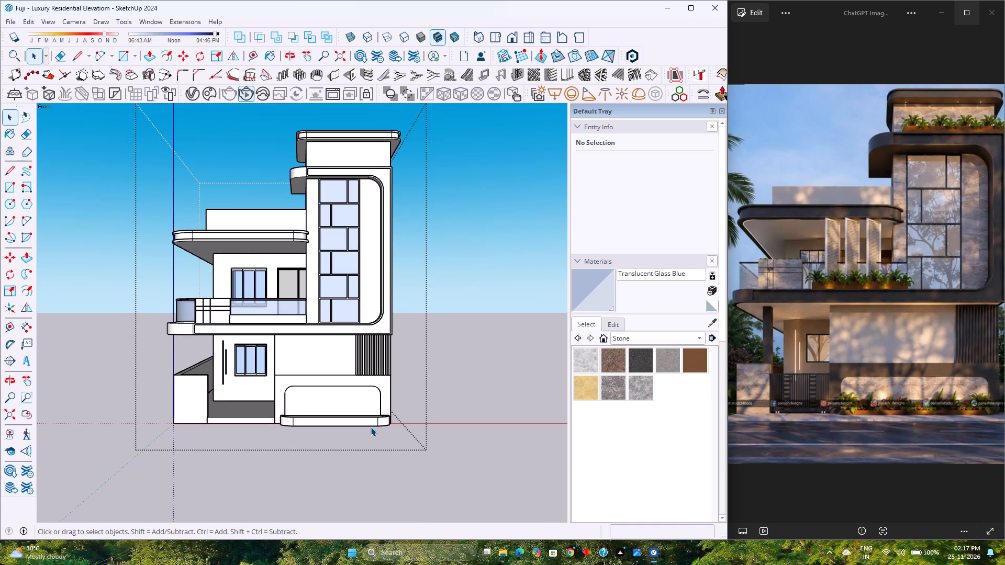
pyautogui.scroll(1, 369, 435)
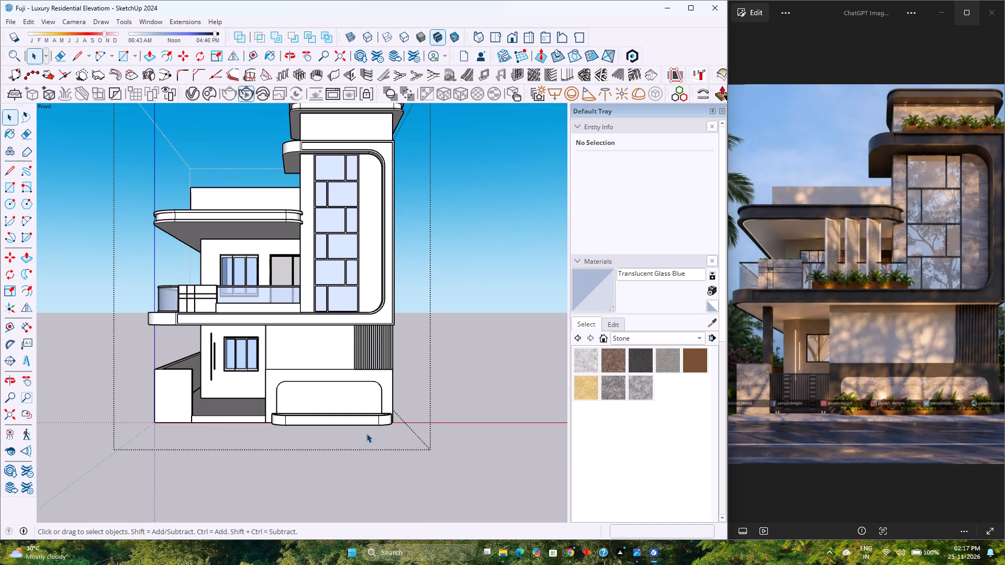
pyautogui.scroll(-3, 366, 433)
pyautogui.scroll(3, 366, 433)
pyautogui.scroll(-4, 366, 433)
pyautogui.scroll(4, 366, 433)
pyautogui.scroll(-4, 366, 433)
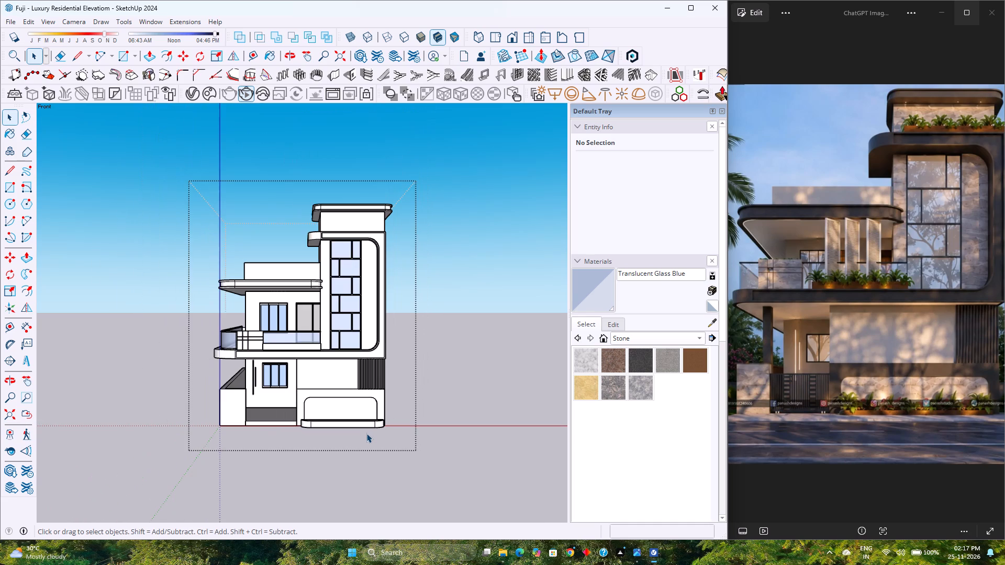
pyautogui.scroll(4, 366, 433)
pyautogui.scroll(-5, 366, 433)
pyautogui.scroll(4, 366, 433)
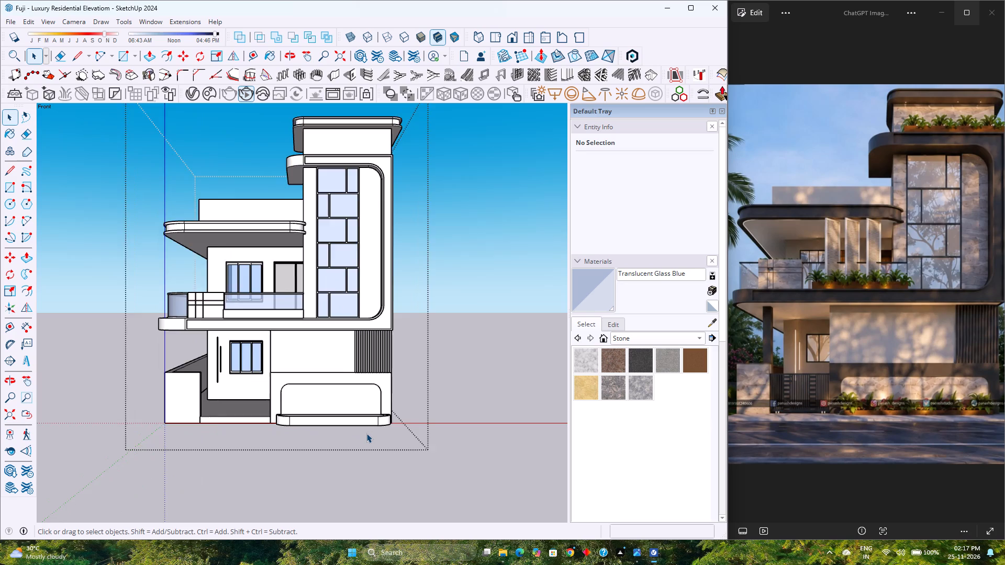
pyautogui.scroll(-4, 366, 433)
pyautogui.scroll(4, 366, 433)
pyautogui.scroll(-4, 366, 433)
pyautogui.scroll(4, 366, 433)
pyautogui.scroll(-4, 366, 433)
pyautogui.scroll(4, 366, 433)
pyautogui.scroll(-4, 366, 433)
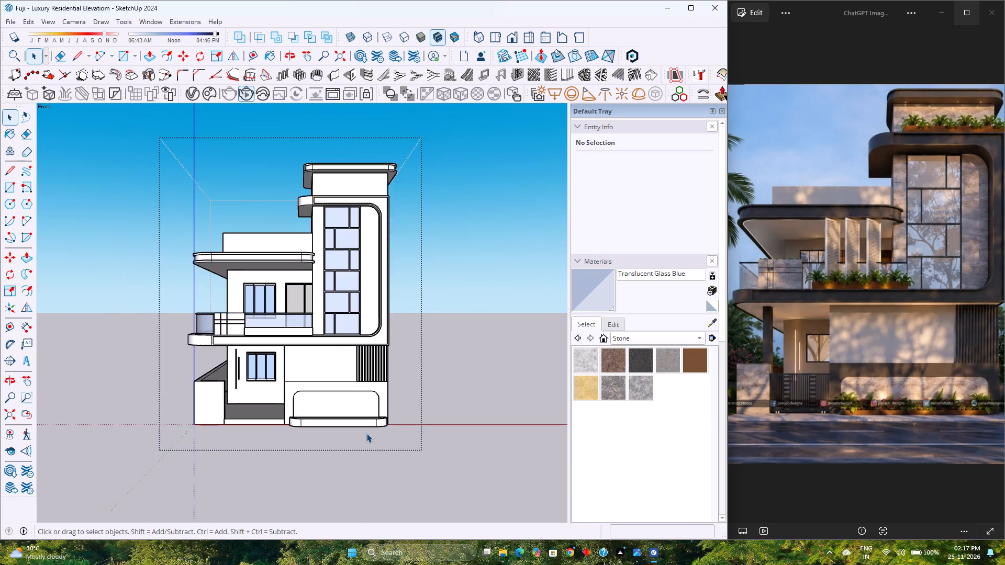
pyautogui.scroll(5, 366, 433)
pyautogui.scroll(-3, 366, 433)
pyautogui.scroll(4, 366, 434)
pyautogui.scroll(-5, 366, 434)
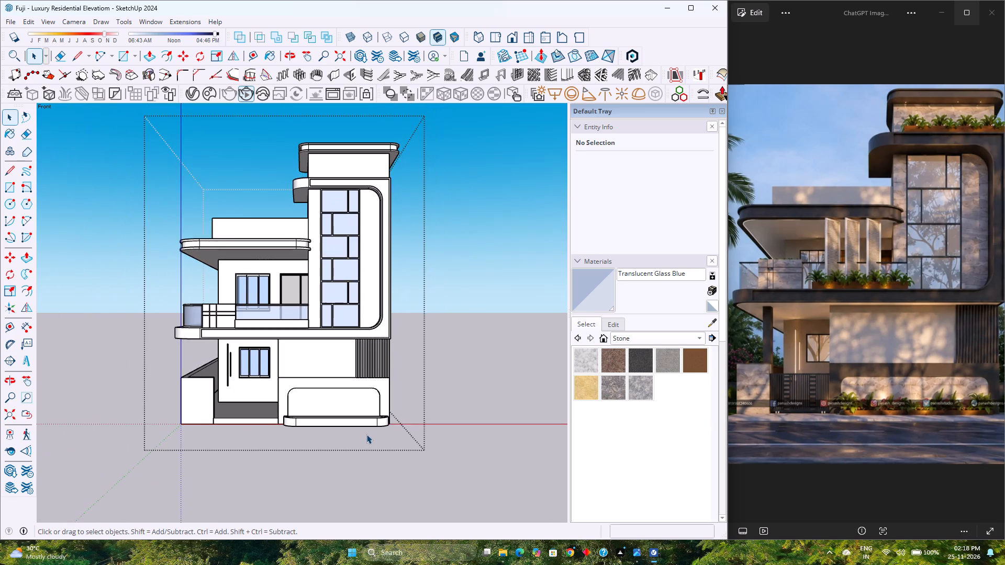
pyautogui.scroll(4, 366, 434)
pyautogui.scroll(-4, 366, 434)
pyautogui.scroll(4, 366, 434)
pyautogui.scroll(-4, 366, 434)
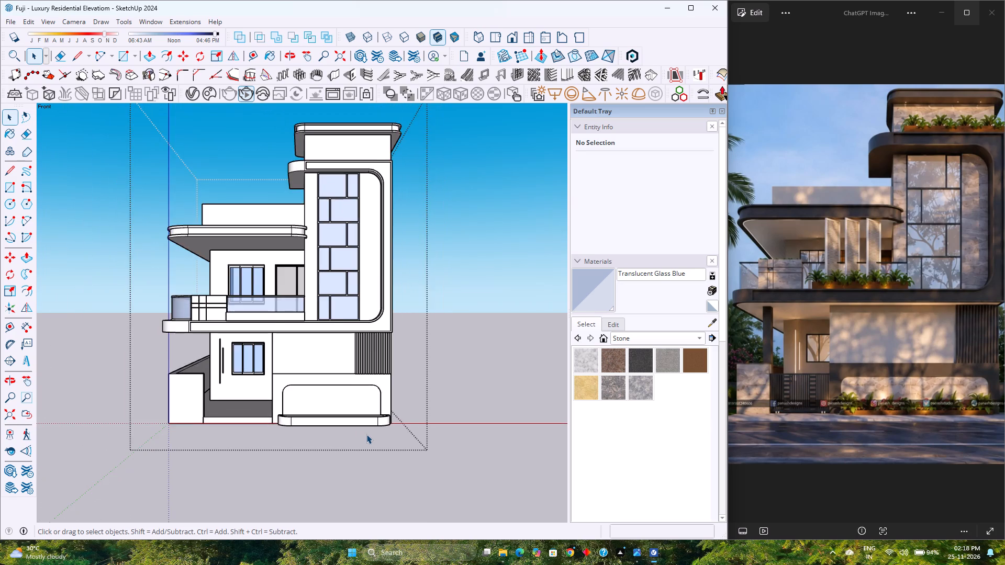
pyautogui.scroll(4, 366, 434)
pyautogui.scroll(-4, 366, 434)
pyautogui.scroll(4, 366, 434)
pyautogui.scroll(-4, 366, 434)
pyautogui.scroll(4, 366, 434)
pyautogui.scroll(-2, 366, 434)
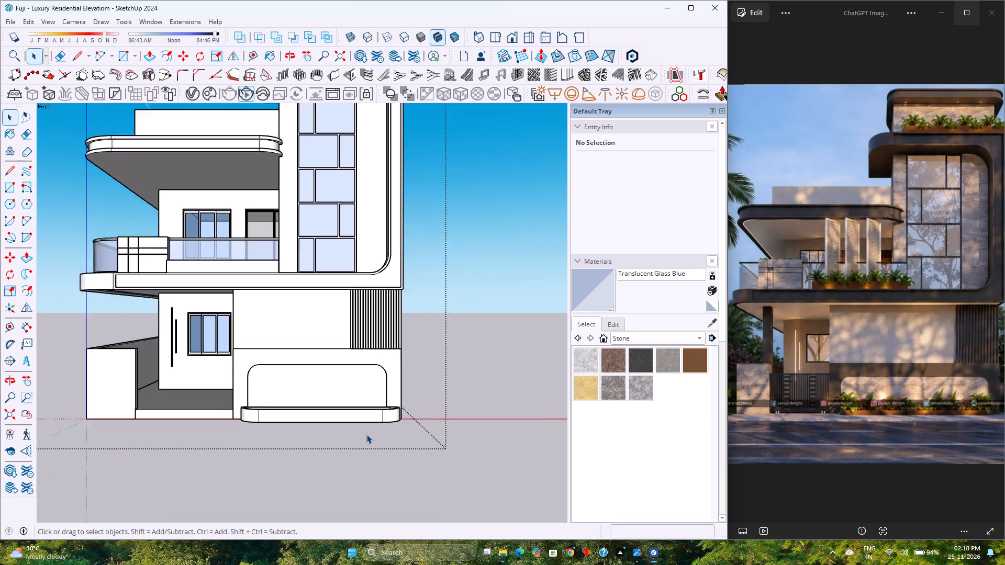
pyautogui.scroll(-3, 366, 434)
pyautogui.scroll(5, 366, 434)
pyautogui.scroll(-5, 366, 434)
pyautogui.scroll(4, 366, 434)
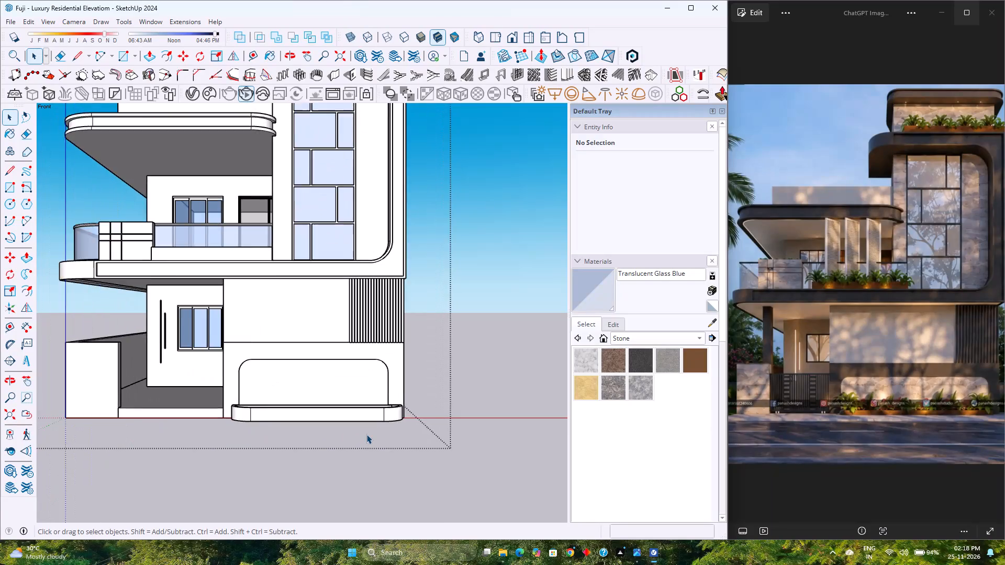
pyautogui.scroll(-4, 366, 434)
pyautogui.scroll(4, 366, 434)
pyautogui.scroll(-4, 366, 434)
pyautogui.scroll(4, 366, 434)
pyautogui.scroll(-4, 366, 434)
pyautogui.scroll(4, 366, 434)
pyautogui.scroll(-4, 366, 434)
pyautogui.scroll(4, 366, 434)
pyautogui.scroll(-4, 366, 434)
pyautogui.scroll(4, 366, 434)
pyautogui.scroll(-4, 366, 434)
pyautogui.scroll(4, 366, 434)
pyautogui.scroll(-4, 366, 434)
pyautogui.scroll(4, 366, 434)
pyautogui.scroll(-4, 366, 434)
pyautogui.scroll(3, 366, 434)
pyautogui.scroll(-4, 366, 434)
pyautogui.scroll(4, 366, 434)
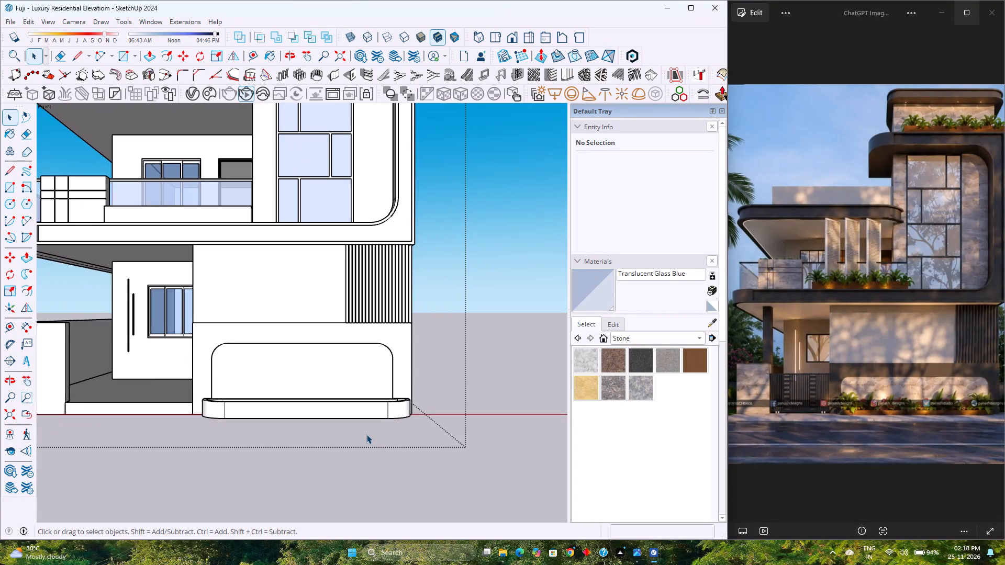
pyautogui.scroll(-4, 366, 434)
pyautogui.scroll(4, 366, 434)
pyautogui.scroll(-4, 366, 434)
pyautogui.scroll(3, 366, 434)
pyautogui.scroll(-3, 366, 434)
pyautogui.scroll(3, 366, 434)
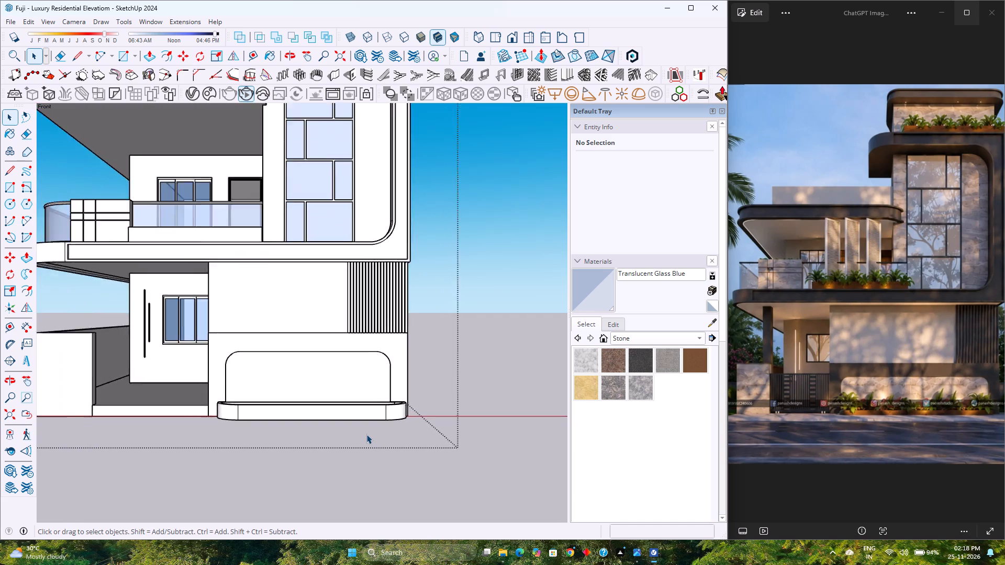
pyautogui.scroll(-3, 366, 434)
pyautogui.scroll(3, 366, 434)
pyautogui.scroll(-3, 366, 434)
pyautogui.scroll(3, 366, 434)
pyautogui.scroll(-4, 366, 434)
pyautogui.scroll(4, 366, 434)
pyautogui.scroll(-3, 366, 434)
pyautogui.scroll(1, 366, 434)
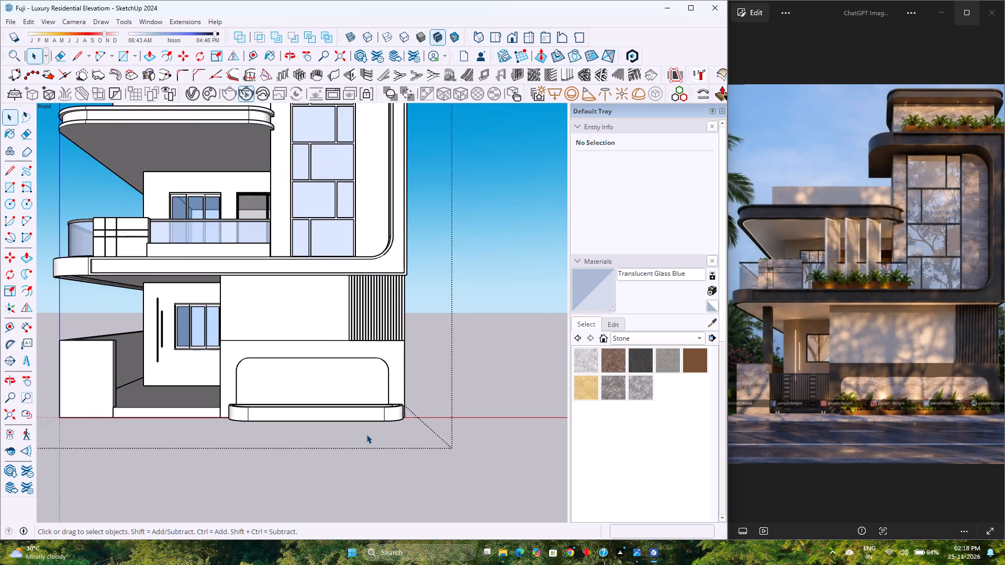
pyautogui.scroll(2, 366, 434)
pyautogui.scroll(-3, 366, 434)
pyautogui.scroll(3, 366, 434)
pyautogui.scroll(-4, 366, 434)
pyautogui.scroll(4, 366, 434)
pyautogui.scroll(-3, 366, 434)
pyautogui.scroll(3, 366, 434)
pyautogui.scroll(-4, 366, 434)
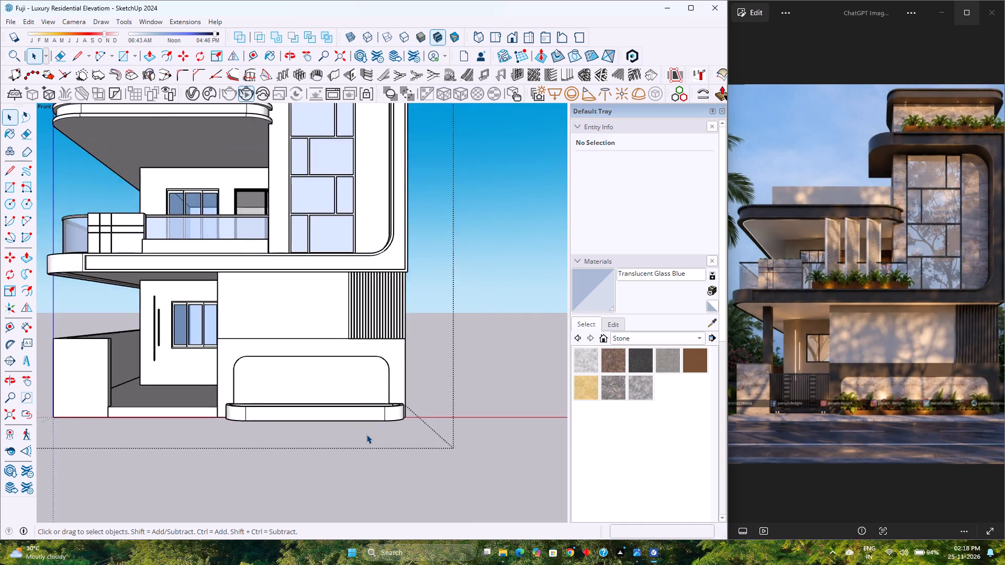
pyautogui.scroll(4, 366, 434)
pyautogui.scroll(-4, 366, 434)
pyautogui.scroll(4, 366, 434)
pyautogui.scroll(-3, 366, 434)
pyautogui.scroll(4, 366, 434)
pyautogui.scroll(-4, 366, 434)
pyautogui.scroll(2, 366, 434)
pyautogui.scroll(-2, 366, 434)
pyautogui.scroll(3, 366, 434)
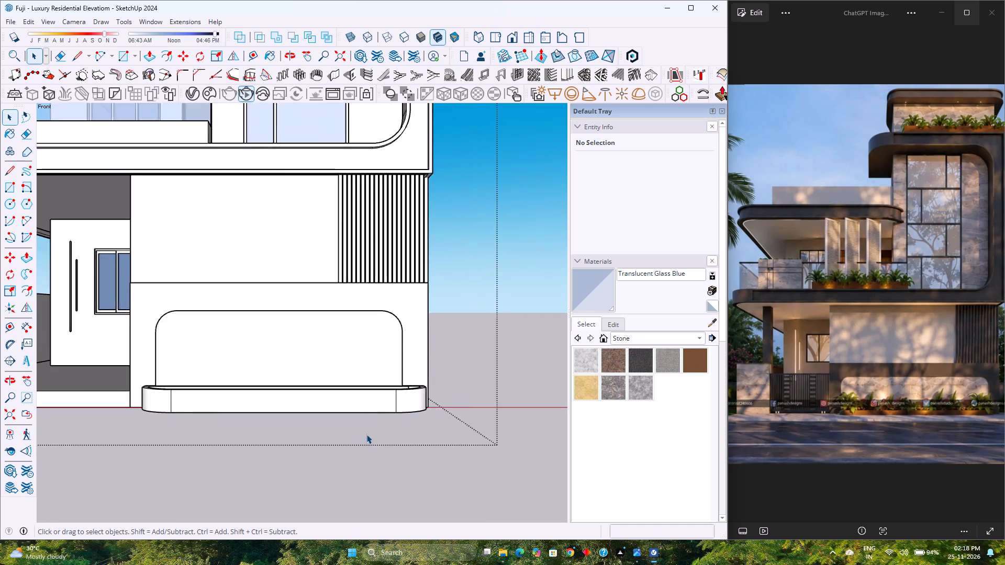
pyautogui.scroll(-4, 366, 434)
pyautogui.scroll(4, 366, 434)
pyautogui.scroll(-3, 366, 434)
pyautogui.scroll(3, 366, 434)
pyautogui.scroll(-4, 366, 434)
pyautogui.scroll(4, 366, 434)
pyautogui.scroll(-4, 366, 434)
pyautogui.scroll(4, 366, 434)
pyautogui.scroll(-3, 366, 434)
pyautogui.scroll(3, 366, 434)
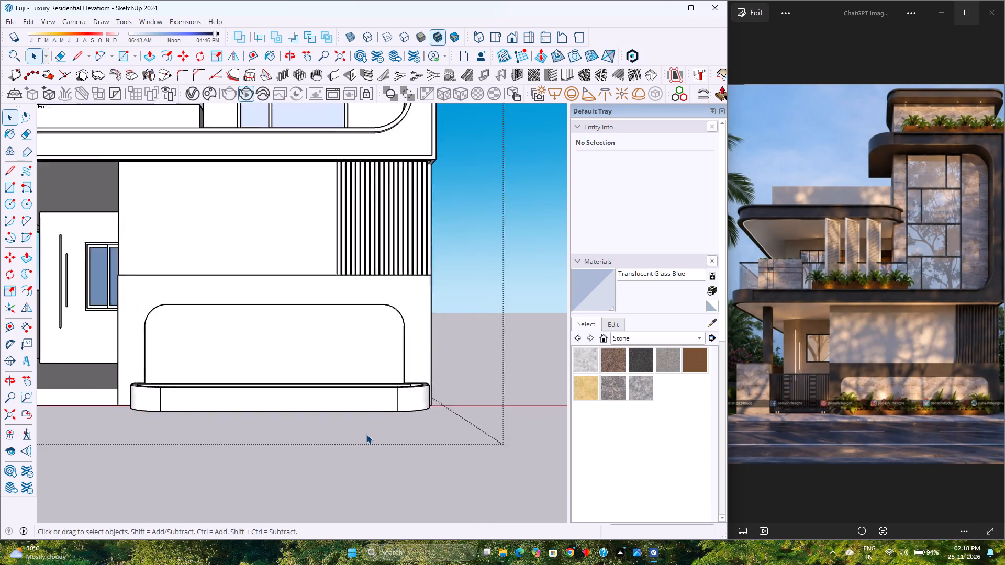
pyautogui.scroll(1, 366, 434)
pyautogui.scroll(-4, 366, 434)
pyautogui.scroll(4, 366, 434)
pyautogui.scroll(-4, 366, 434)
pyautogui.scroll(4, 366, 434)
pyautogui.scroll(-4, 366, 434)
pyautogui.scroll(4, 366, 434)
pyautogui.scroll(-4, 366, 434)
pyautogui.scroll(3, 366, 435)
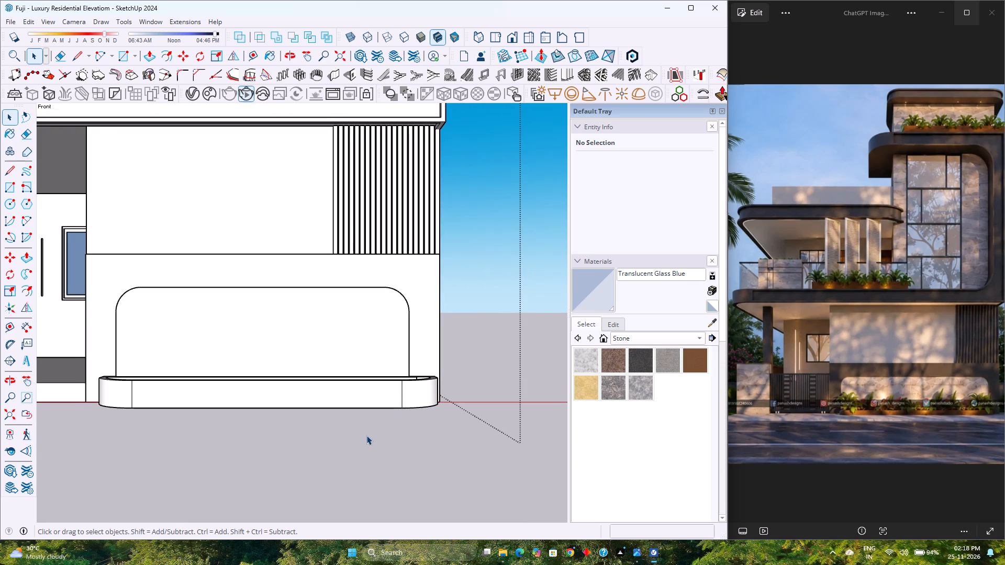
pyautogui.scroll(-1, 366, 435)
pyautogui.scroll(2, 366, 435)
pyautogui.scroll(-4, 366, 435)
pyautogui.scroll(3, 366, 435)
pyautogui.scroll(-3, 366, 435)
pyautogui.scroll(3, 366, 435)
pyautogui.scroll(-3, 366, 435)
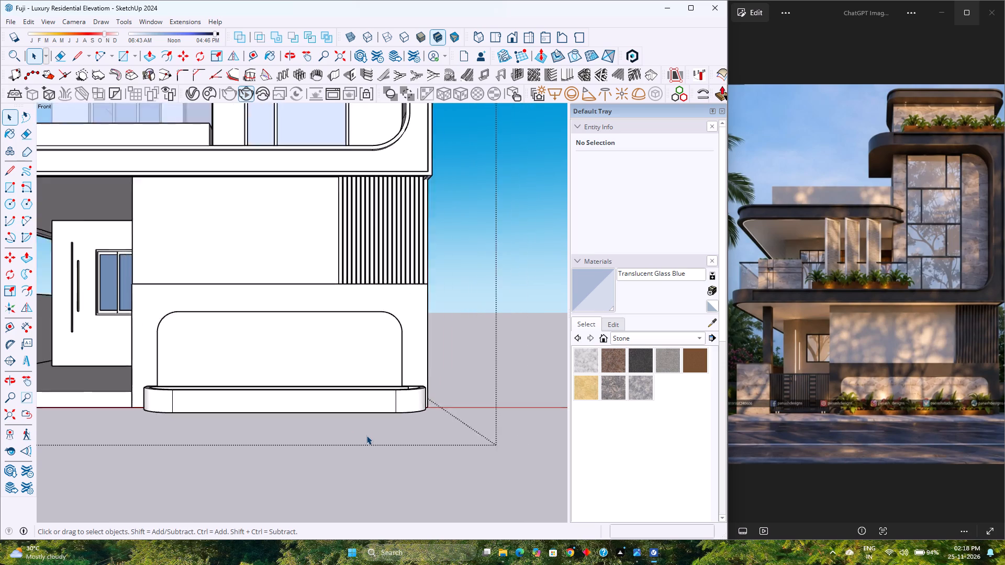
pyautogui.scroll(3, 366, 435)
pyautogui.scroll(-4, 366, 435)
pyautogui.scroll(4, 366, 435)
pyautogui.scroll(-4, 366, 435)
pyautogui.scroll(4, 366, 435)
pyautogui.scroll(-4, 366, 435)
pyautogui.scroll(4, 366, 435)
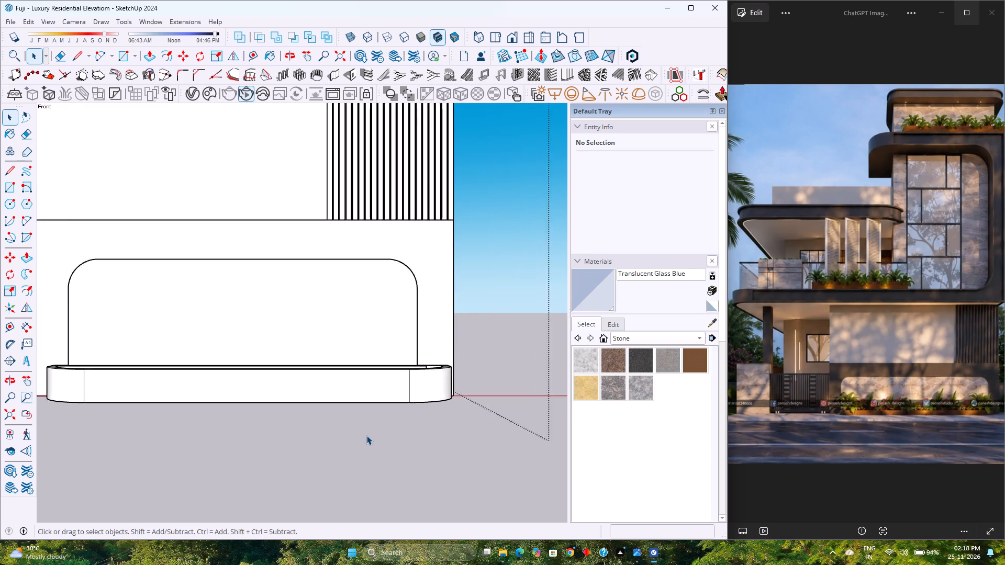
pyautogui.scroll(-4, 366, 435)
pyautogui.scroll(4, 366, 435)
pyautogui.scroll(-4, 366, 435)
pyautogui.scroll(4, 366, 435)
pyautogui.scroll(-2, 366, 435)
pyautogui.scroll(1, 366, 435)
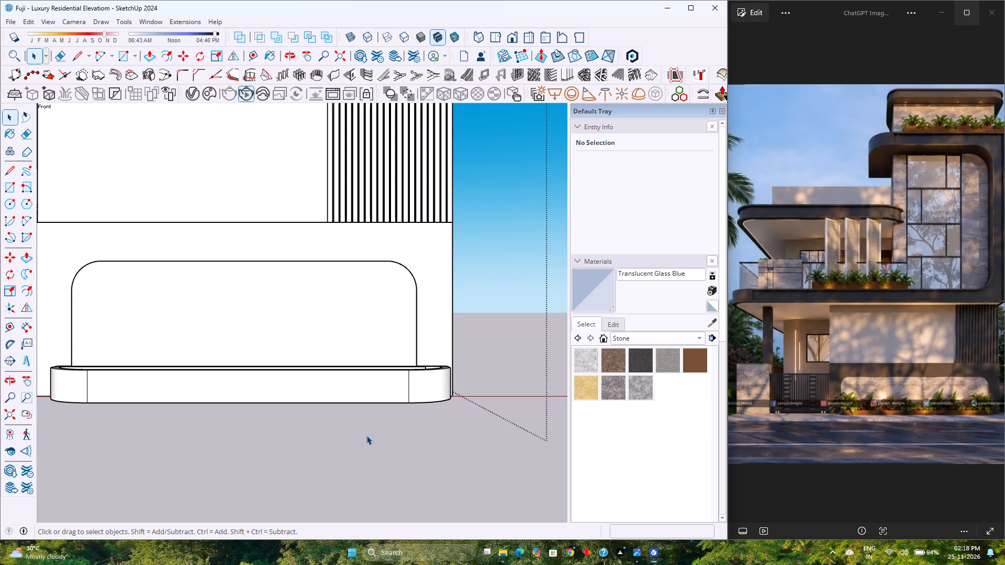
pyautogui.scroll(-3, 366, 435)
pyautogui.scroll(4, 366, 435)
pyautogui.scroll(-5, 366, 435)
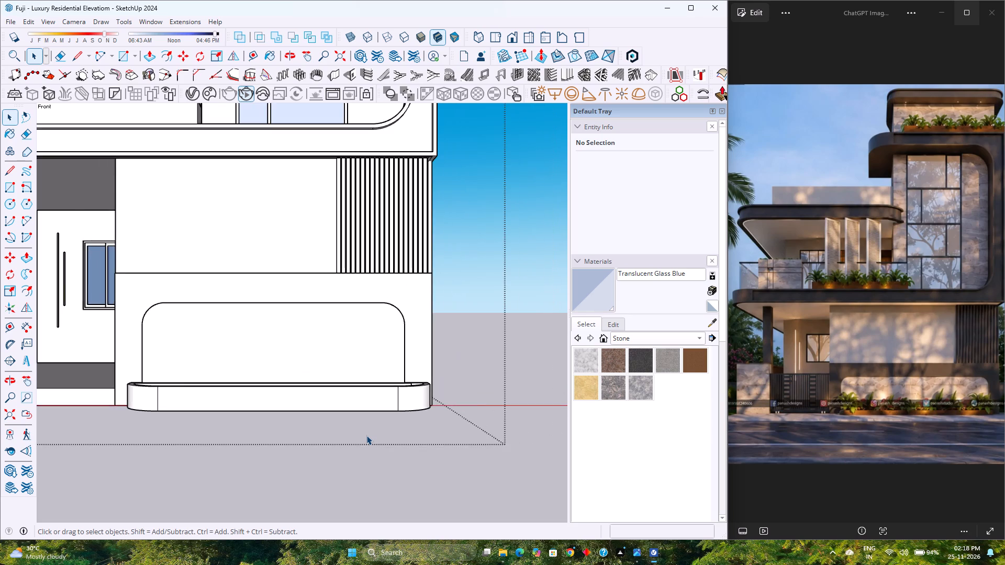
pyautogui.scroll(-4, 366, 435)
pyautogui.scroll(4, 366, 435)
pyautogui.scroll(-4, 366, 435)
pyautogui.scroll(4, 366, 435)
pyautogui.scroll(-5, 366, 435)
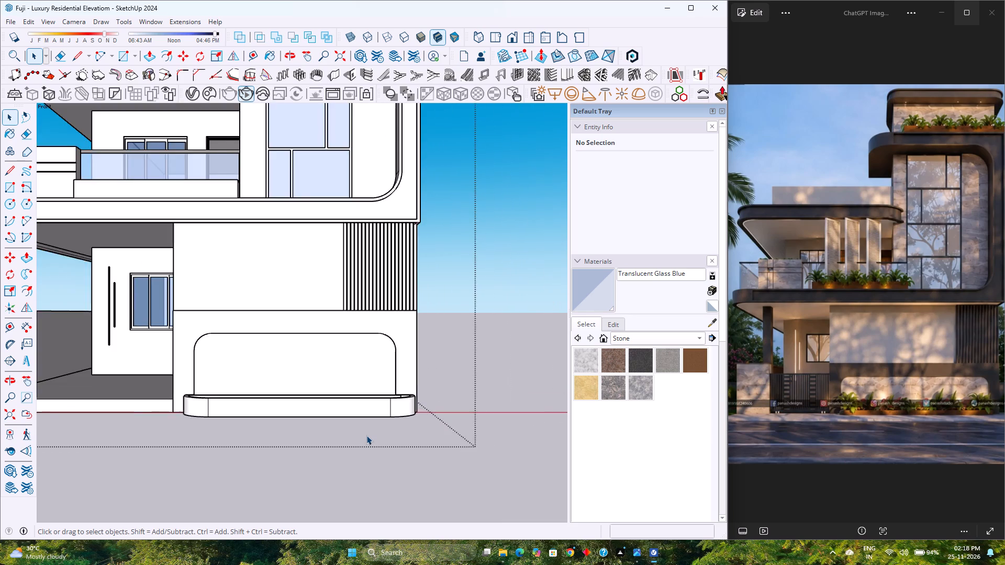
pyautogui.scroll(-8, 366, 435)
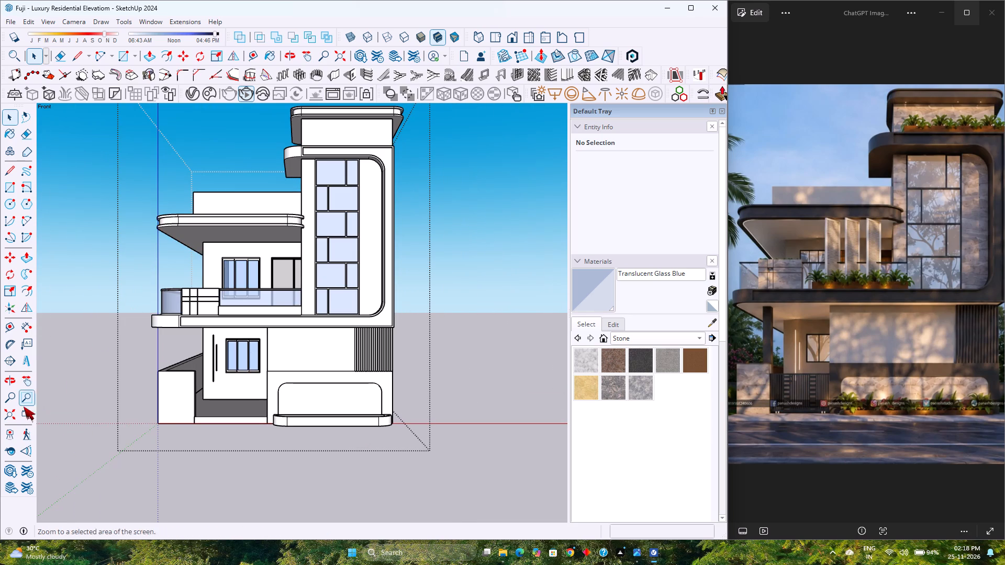
# Examine the whole building from the standard Right view and around its front-right corner, including the side-wall slab bands.
pyautogui.click(12, 415)
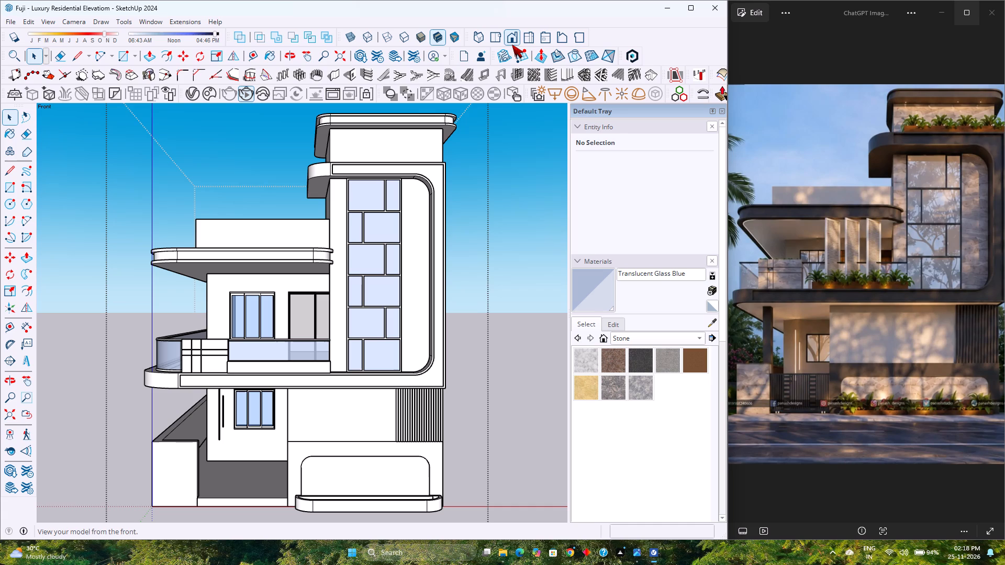
pyautogui.click(512, 44)
pyautogui.click(523, 42)
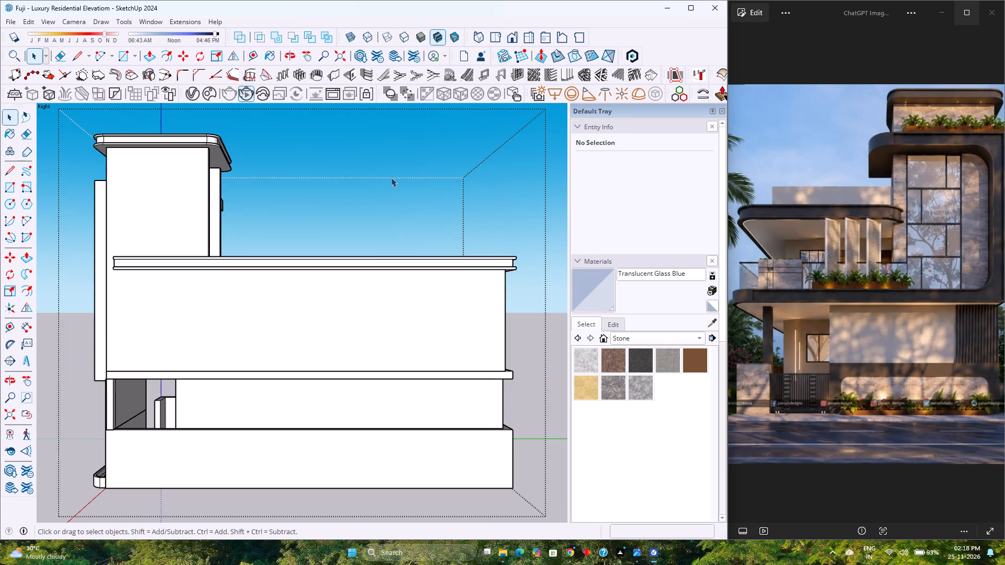
pyautogui.scroll(-2, 305, 268)
pyautogui.moveTo(305, 268); pyautogui.dragTo(481, 319, button='middle')
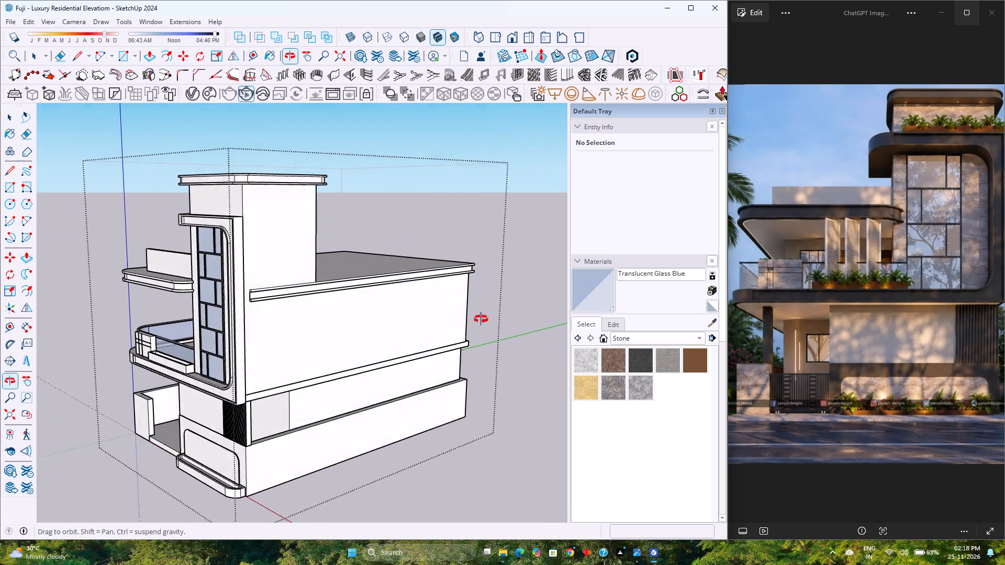
pyautogui.moveTo(481, 319); pyautogui.dragTo(470, 321, button='middle')
pyautogui.middleClick(470, 321)
pyautogui.middleClick(470, 321)
pyautogui.scroll(-4, 180, 282)
pyautogui.moveTo(203, 287); pyautogui.dragTo(208, 288, button='middle')
pyautogui.middleClick(210, 289)
pyautogui.moveTo(213, 289); pyautogui.dragTo(463, 281, button='middle')
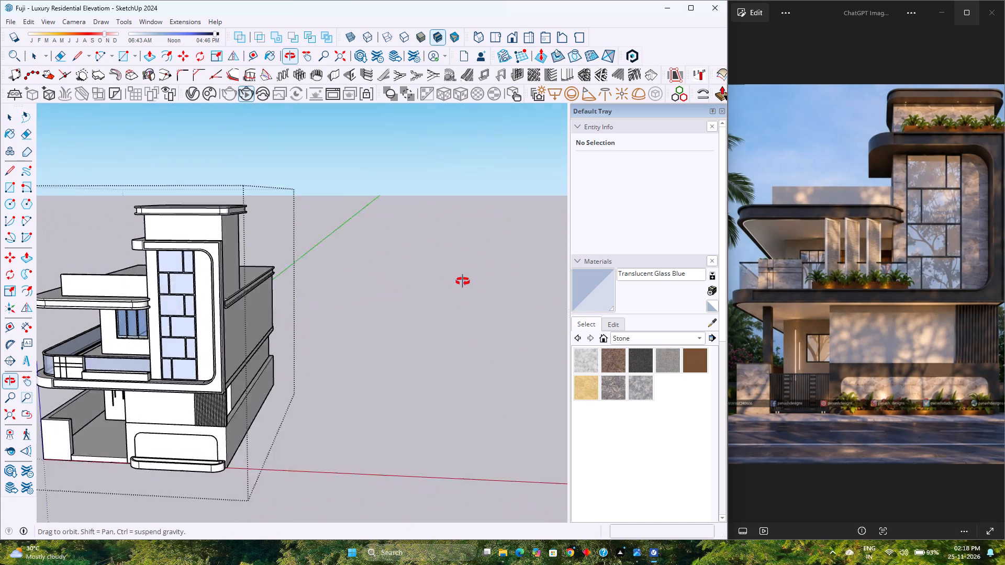
pyautogui.moveTo(463, 281); pyautogui.dragTo(465, 281, button='middle')
pyautogui.middleClick(465, 281)
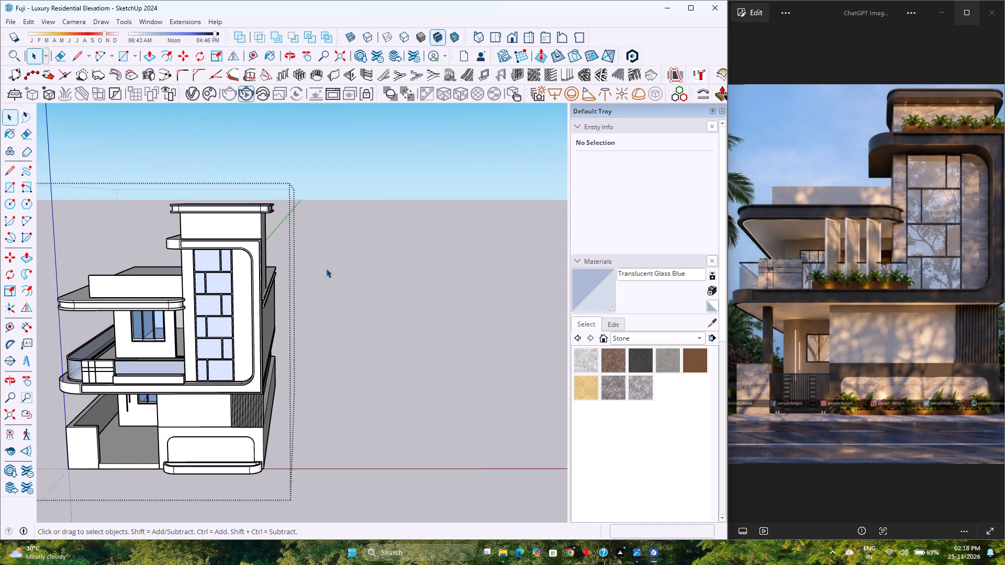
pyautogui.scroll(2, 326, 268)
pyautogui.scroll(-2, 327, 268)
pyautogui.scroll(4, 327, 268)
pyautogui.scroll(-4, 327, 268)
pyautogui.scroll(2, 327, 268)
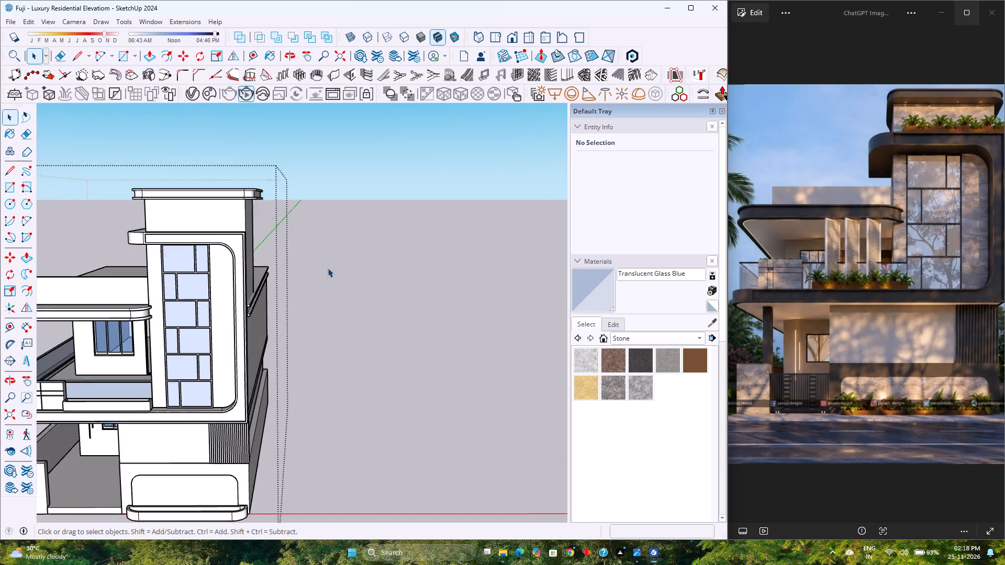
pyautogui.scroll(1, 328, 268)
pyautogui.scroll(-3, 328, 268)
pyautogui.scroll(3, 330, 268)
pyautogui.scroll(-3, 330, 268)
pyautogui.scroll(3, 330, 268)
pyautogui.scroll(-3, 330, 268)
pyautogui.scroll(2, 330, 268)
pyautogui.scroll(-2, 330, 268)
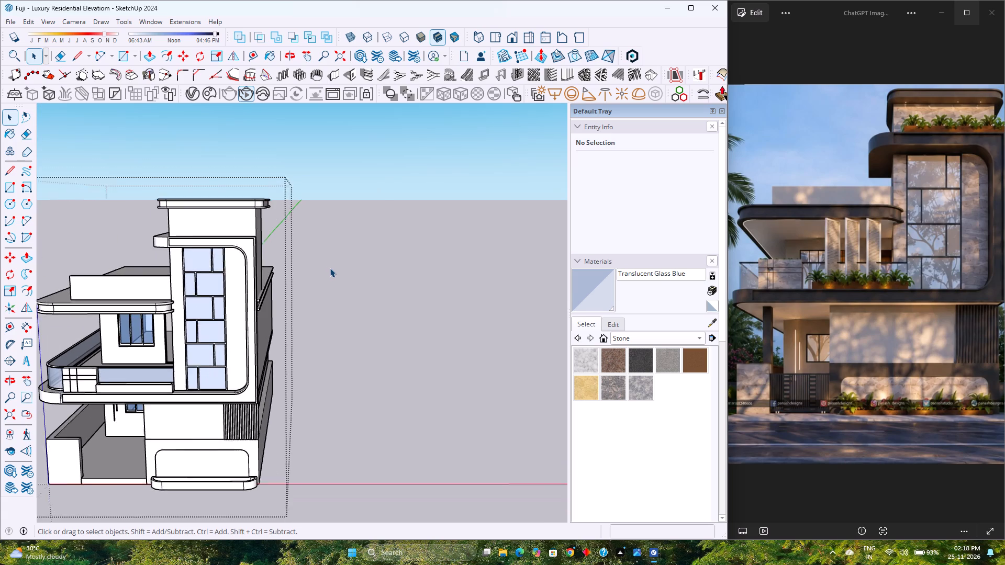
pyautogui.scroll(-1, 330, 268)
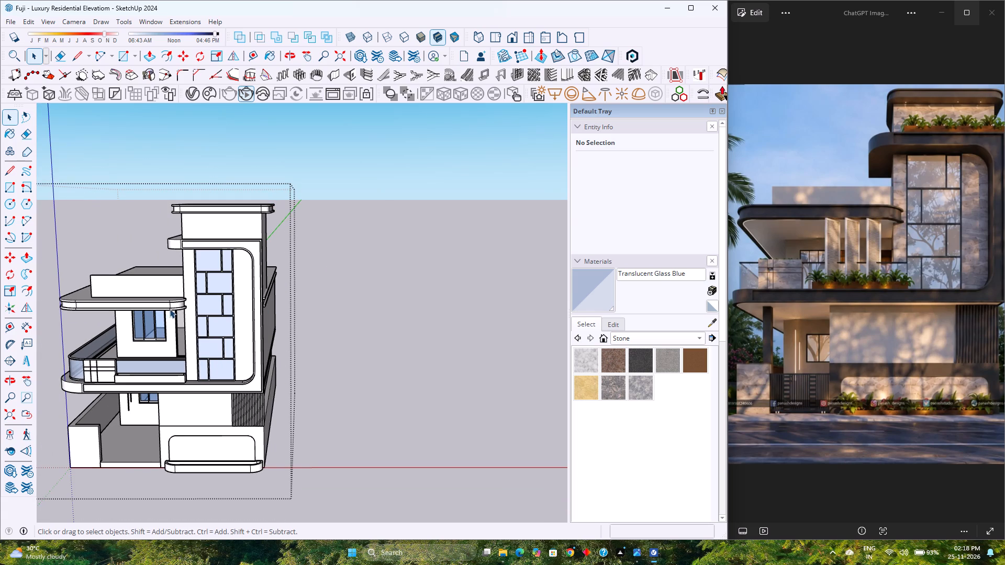
# Open the roof-level slab band group on the right side wall and copy the recess's front vertical edge 2" inward.
pyautogui.scroll(10, 263, 287)
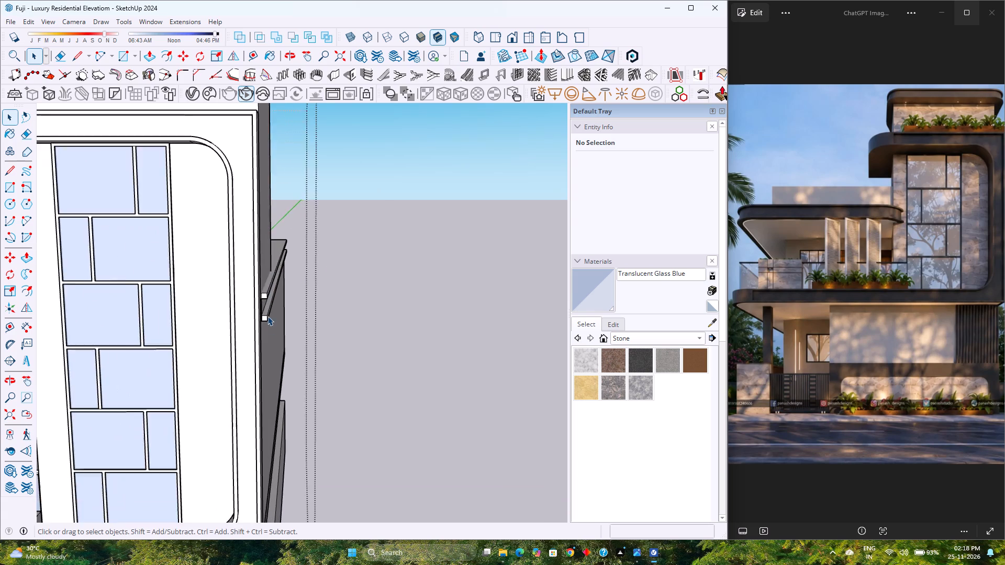
pyautogui.scroll(13, 266, 312)
pyautogui.scroll(-4, 262, 303)
pyautogui.scroll(4, 262, 303)
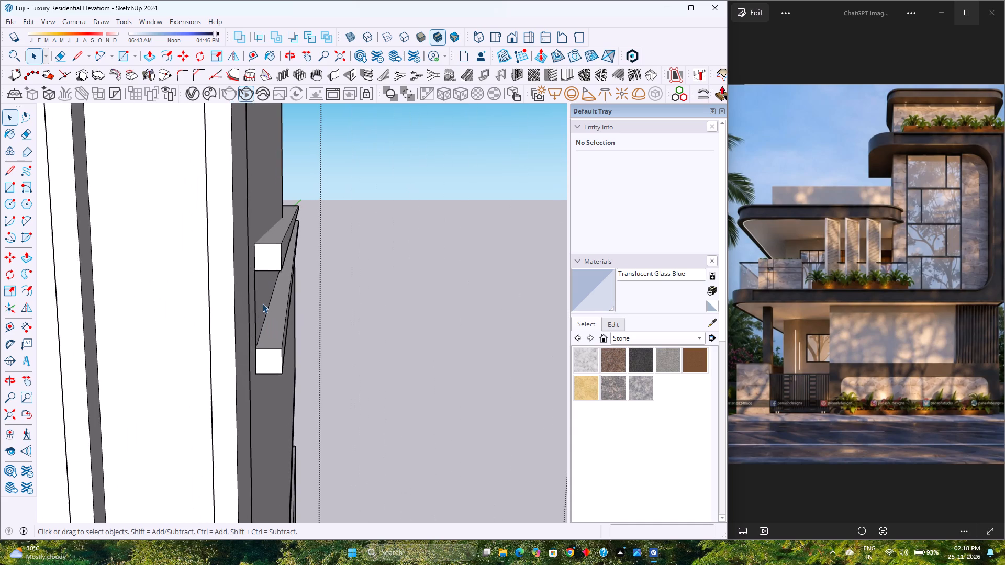
pyautogui.scroll(-4, 262, 303)
pyautogui.scroll(4, 262, 303)
pyautogui.scroll(-4, 262, 303)
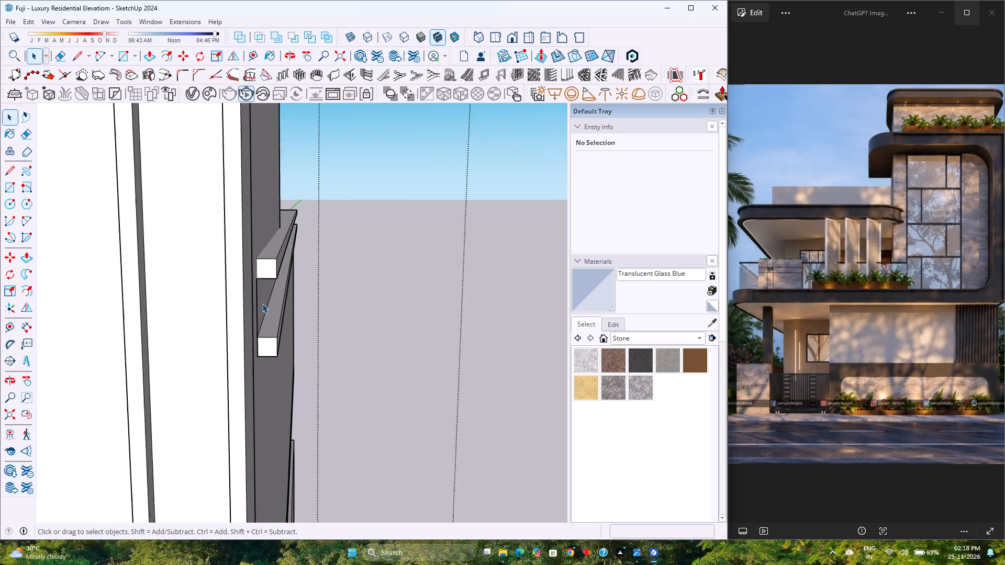
pyautogui.scroll(4, 262, 303)
pyautogui.scroll(-7, 264, 303)
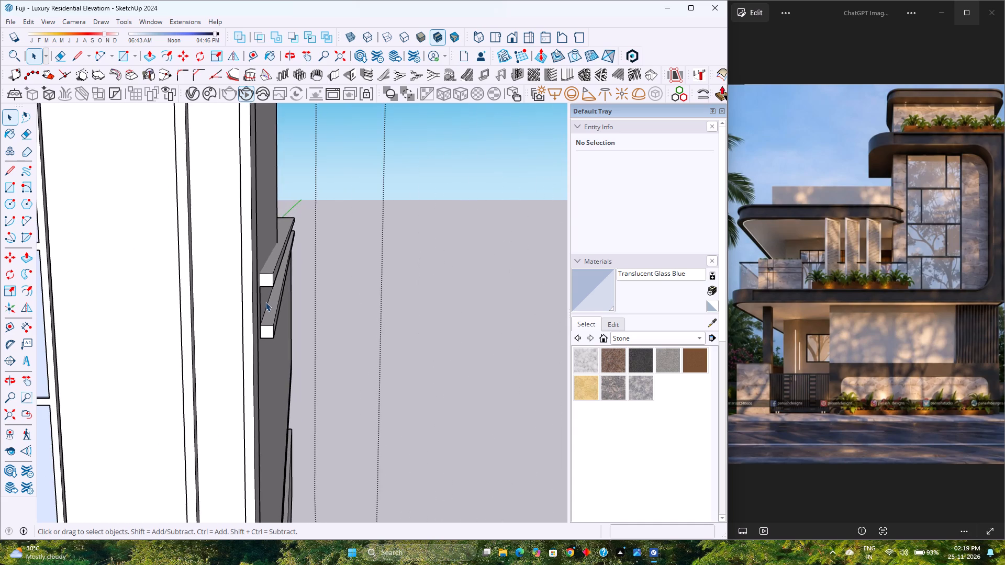
pyautogui.moveTo(256, 302); pyautogui.dragTo(33, 313, button='middle')
pyautogui.middleClick(33, 313)
pyautogui.scroll(6, 342, 274)
pyautogui.moveTo(314, 293); pyautogui.dragTo(289, 286, button='middle')
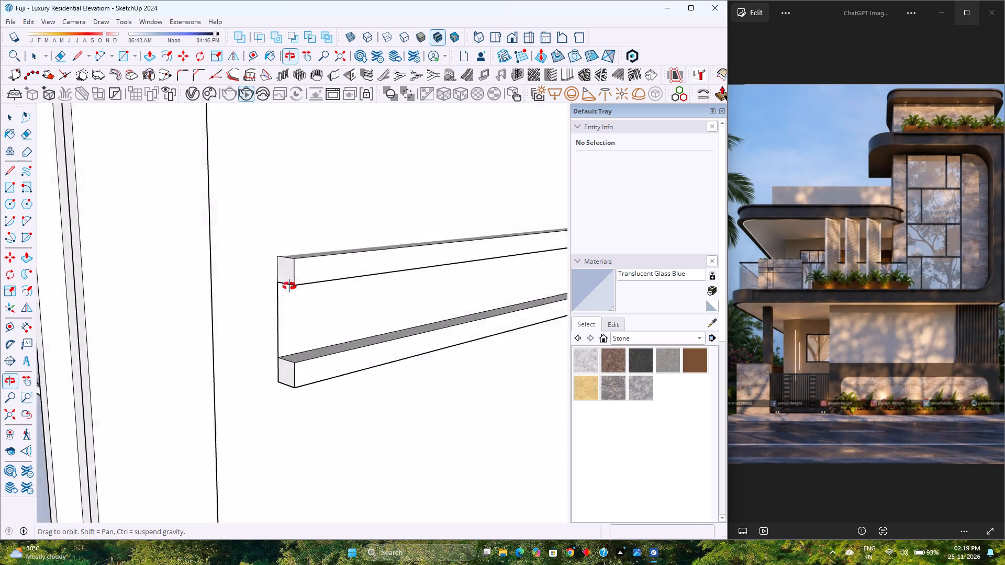
pyautogui.moveTo(289, 286); pyautogui.dragTo(224, 262, button='middle')
pyautogui.scroll(1, 256, 274)
pyautogui.middleClick(224, 262)
pyautogui.middleClick(224, 262)
pyautogui.doubleClick(367, 356)
pyautogui.scroll(4, 367, 356)
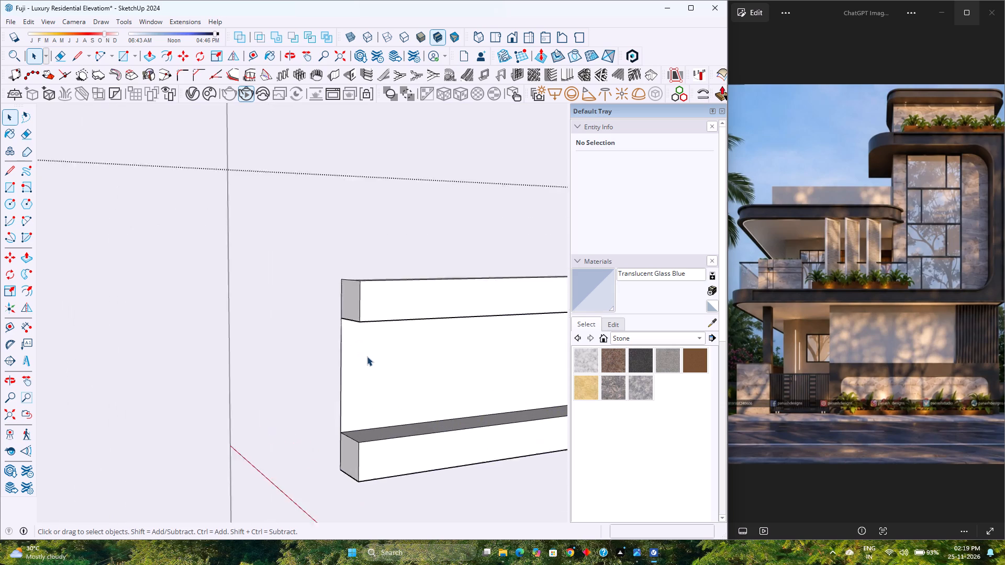
pyautogui.click(337, 377)
pyautogui.moveTo(340, 374); pyautogui.dragTo(211, 330, button='middle')
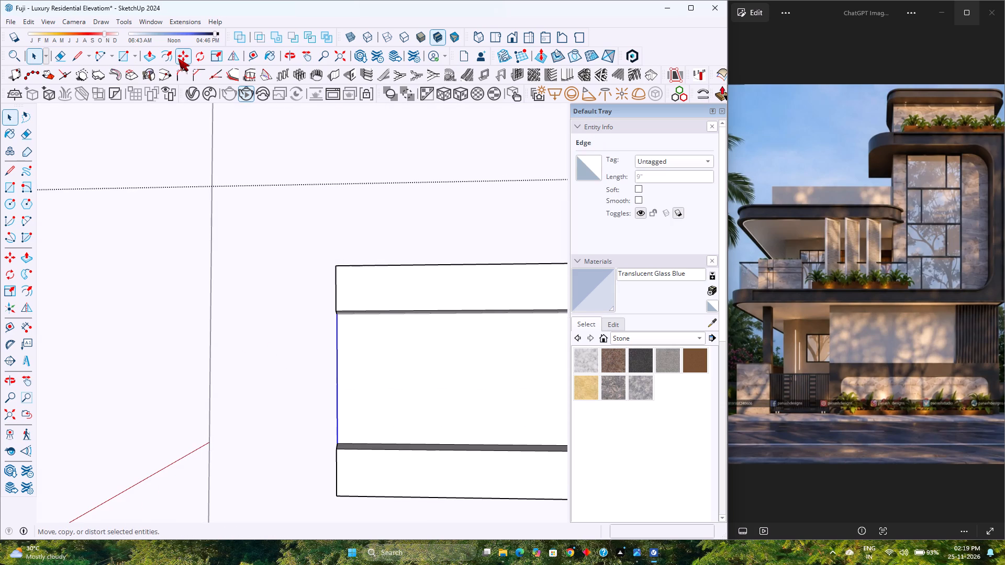
pyautogui.click(178, 58)
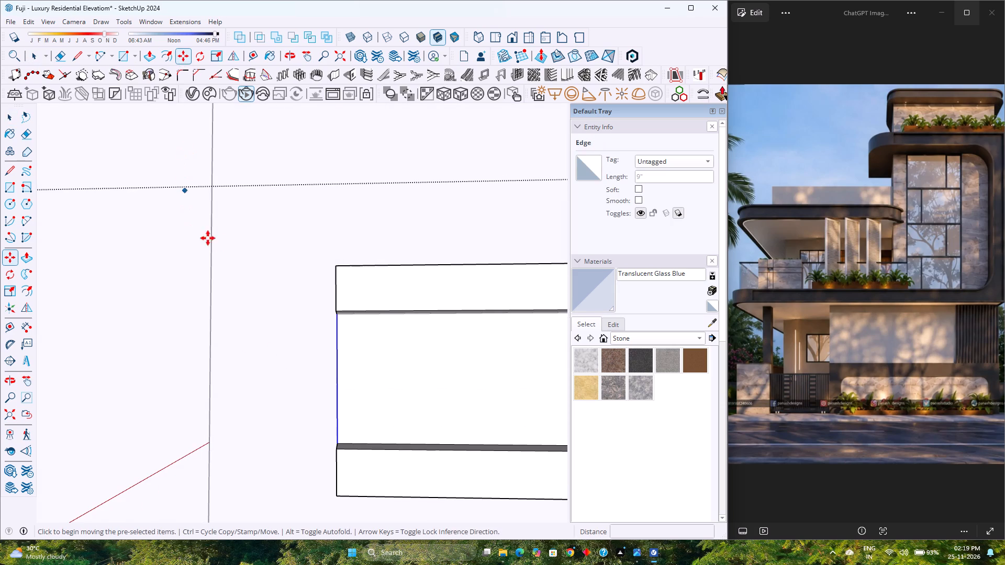
pyautogui.click(337, 443)
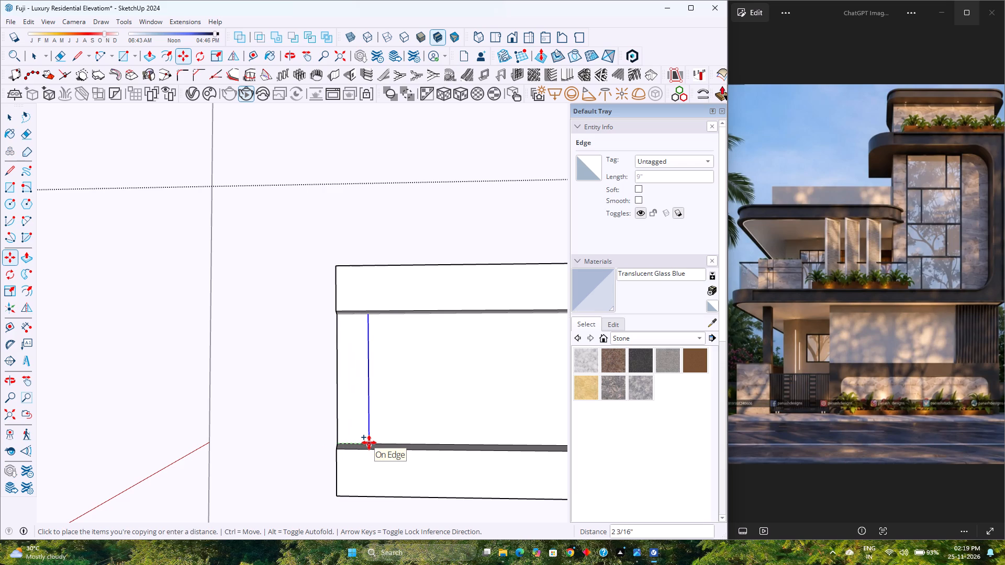
pyautogui.press('2')
pyautogui.press('Return')
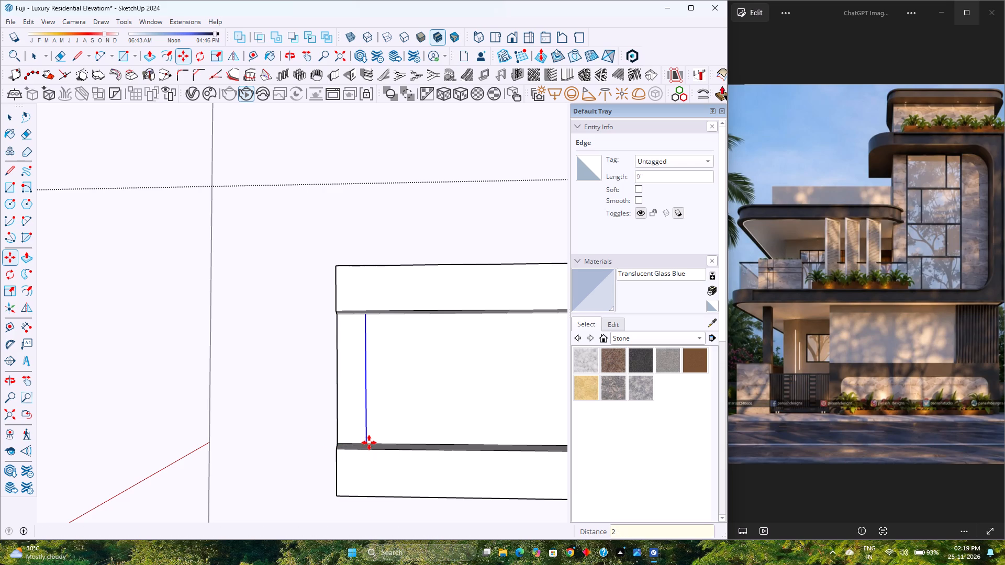
# Push/Pull the narrow strip at the band's front end out 3", flush with the upper and lower bands.
pyautogui.moveTo(350, 402); pyautogui.dragTo(494, 442, button='middle')
pyautogui.scroll(1, 508, 433)
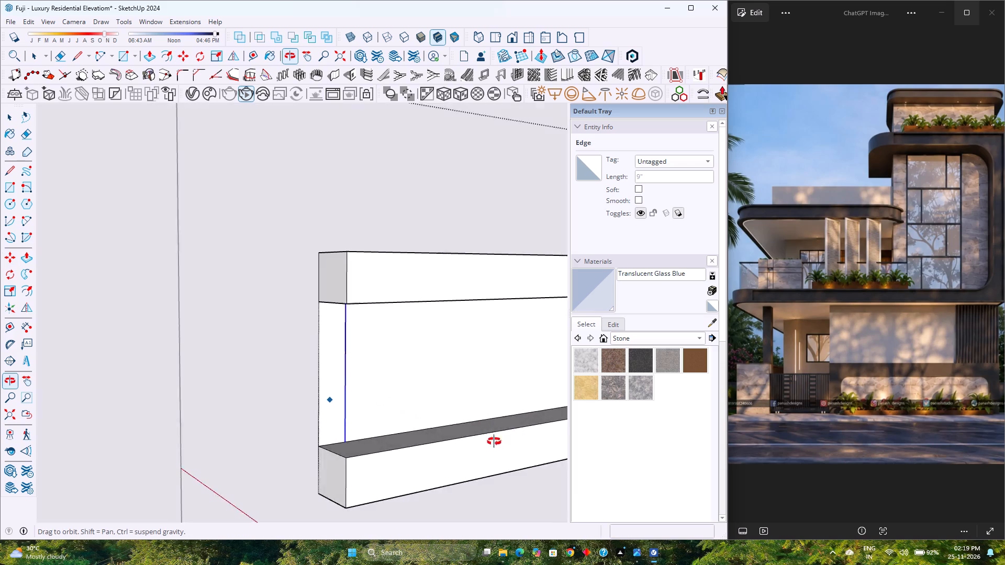
pyautogui.moveTo(494, 442); pyautogui.dragTo(354, 445, button='middle')
pyautogui.press('p')
pyautogui.click(330, 414)
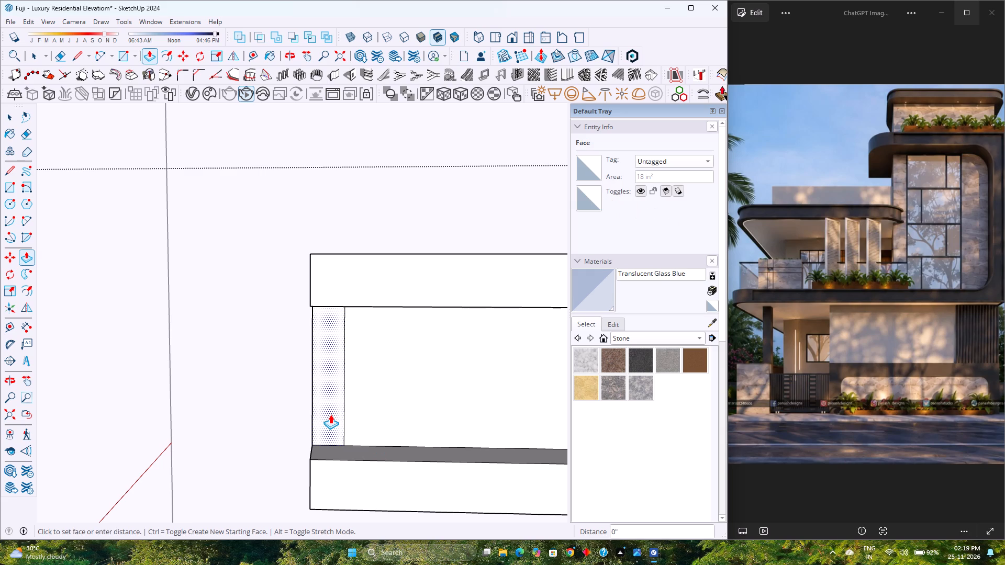
pyautogui.rightClick(321, 372)
pyautogui.click(329, 305)
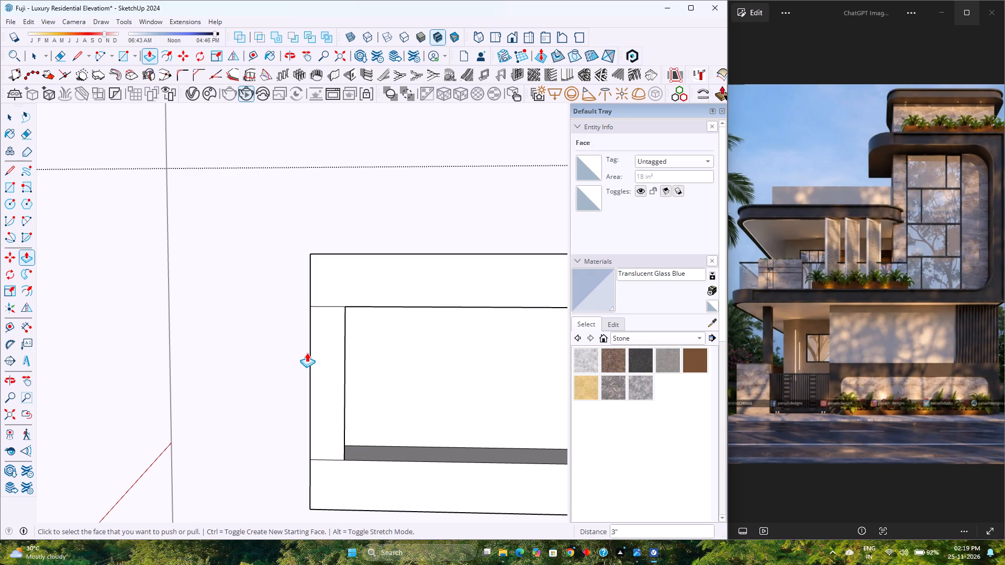
# Extend the inner side face of the band's front end piece 1" into the recess with Push/Pull.
pyautogui.scroll(2, 307, 353)
pyautogui.middleClick(307, 353)
pyautogui.moveTo(312, 355); pyautogui.dragTo(138, 379, button='middle')
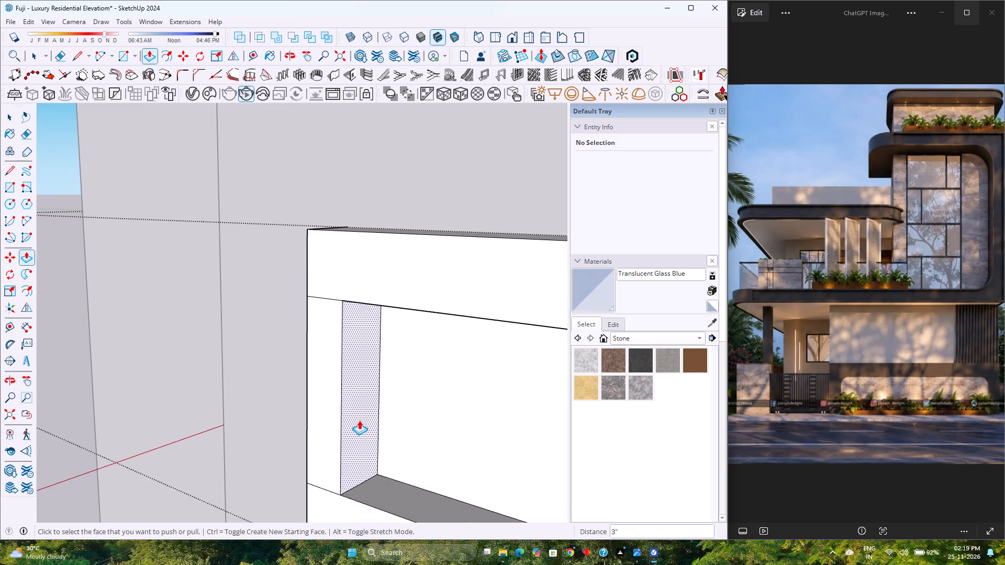
pyautogui.click(360, 420)
pyautogui.press('1')
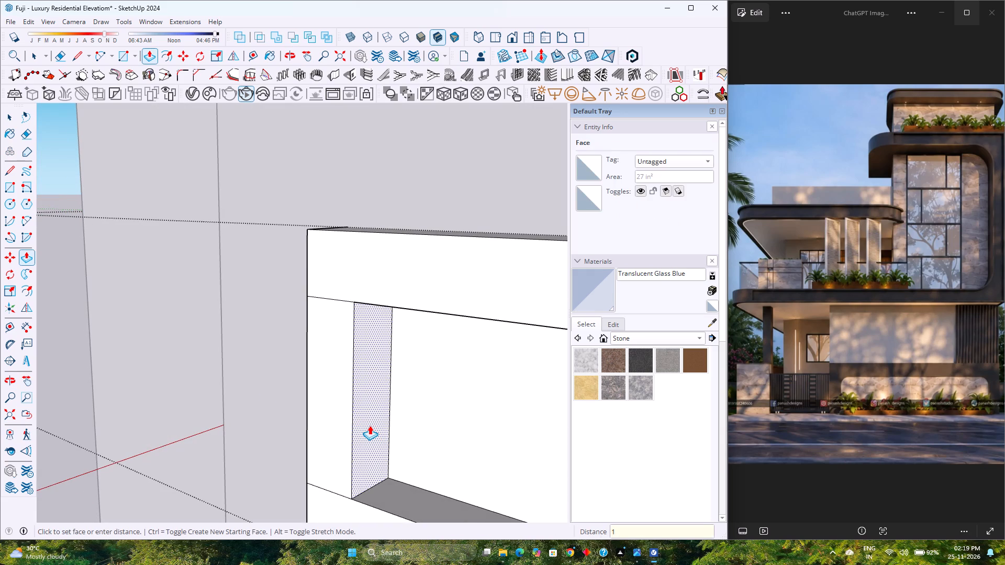
pyautogui.press('Return')
# Erase the leftover seam edges where the end piece meets the upper and lower bands, on the outer and front end faces.
pyautogui.moveTo(366, 423); pyautogui.dragTo(386, 420, button='middle')
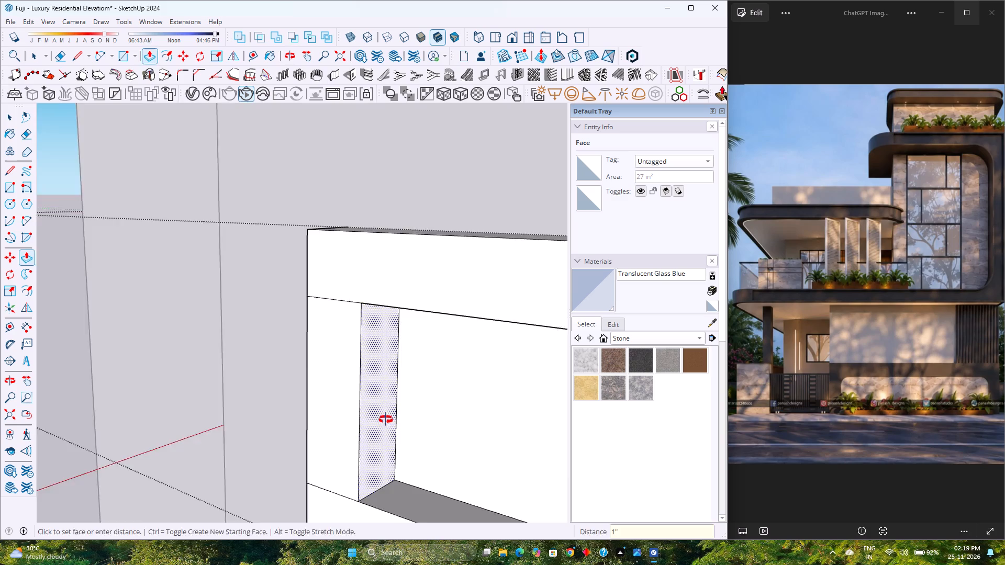
pyautogui.moveTo(386, 420); pyautogui.dragTo(498, 385, button='middle')
pyautogui.middleClick(498, 385)
pyautogui.press('e')
pyautogui.click(329, 298)
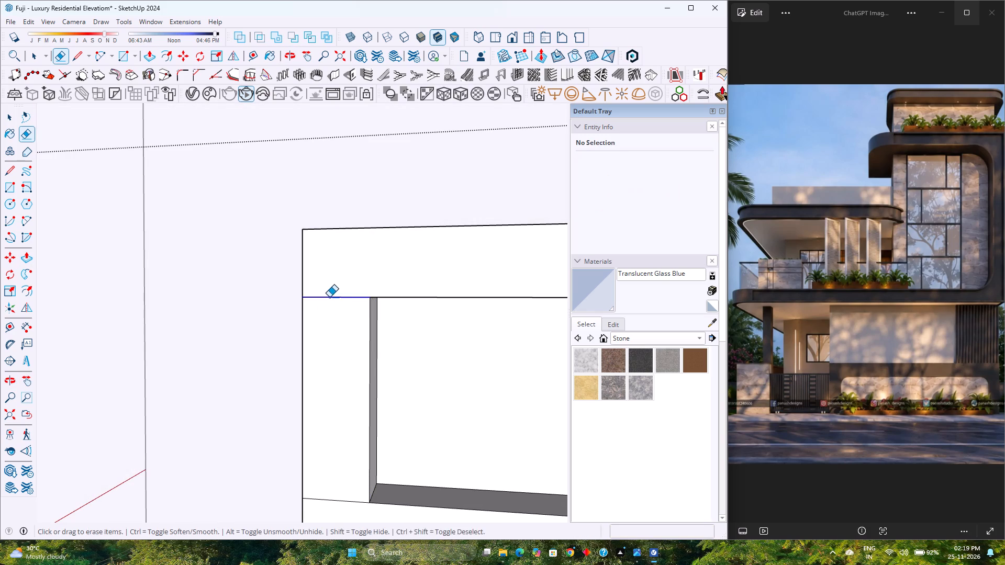
pyautogui.click(326, 500)
pyautogui.scroll(-5, 277, 408)
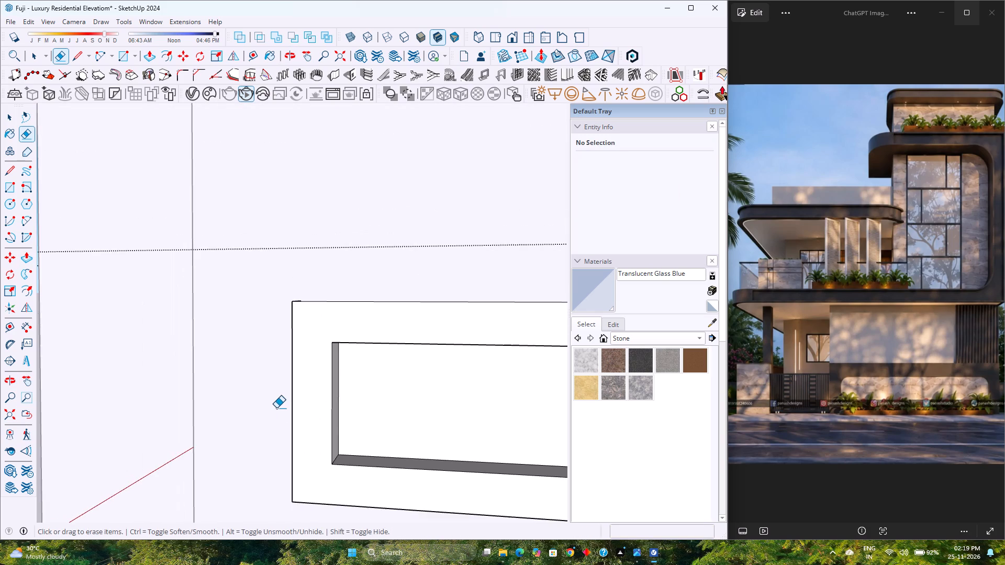
pyautogui.moveTo(276, 408); pyautogui.dragTo(637, 413, button='middle')
pyautogui.middleClick(637, 413)
pyautogui.middleClick(637, 413)
pyautogui.moveTo(307, 337); pyautogui.dragTo(307, 342)
pyautogui.moveTo(307, 434); pyautogui.dragTo(307, 453)
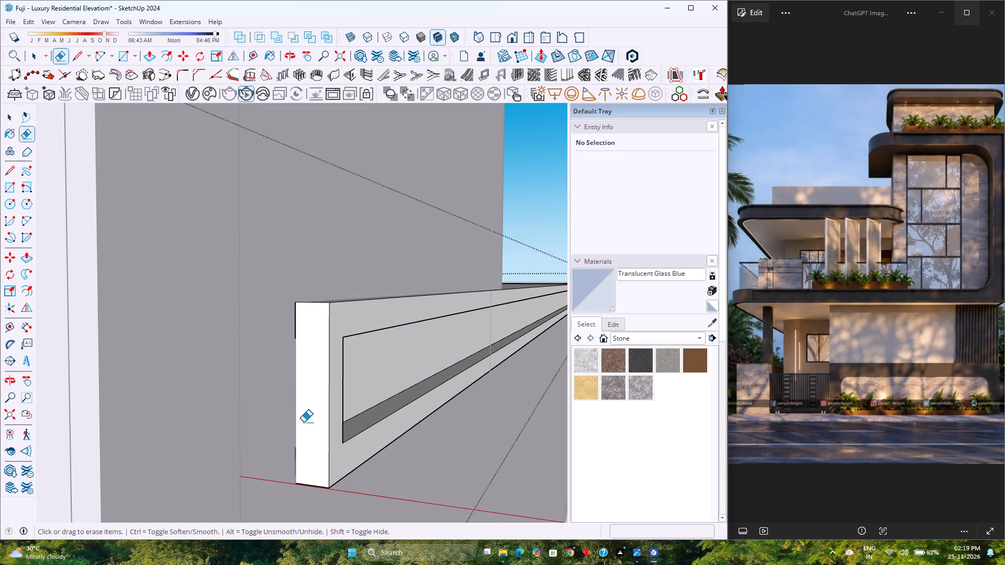
# Check the slab band with hidden back edges shown, restore the normal edge display, and leave the group.
pyautogui.scroll(-4, 304, 422)
pyautogui.press('space')
pyautogui.press('k')
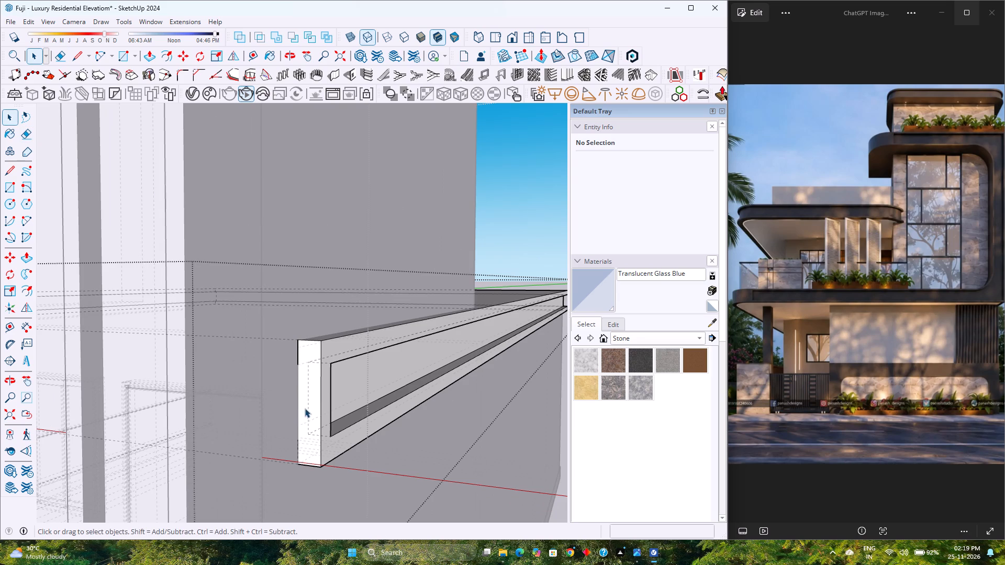
pyautogui.press('k')
pyautogui.scroll(-4, 375, 397)
pyautogui.press('Escape')
pyautogui.scroll(-9, 375, 395)
pyautogui.rightClick(374, 394)
pyautogui.scroll(-4, 353, 389)
pyautogui.click(515, 432)
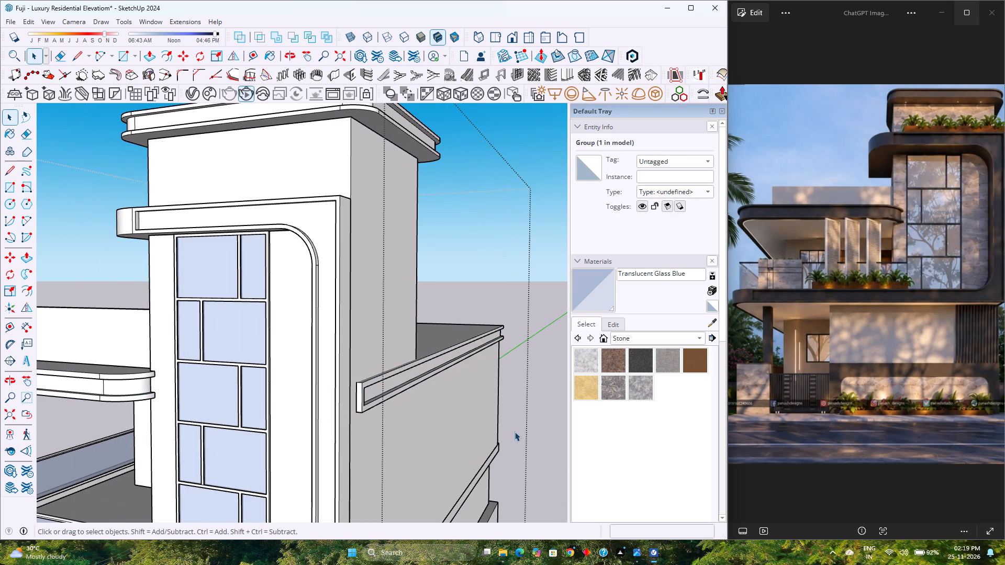
# Examine the roof-level slab band and the upper tower from around the building's front-right corner.
pyautogui.scroll(-3, 425, 373)
pyautogui.moveTo(281, 396); pyautogui.dragTo(434, 372, button='middle')
pyautogui.moveTo(434, 372); pyautogui.dragTo(271, 381, button='middle')
pyautogui.moveTo(265, 379); pyautogui.dragTo(427, 265, button='middle')
pyautogui.moveTo(427, 265); pyautogui.dragTo(443, 278, button='middle')
pyautogui.moveTo(444, 280); pyautogui.dragTo(279, 350, button='middle')
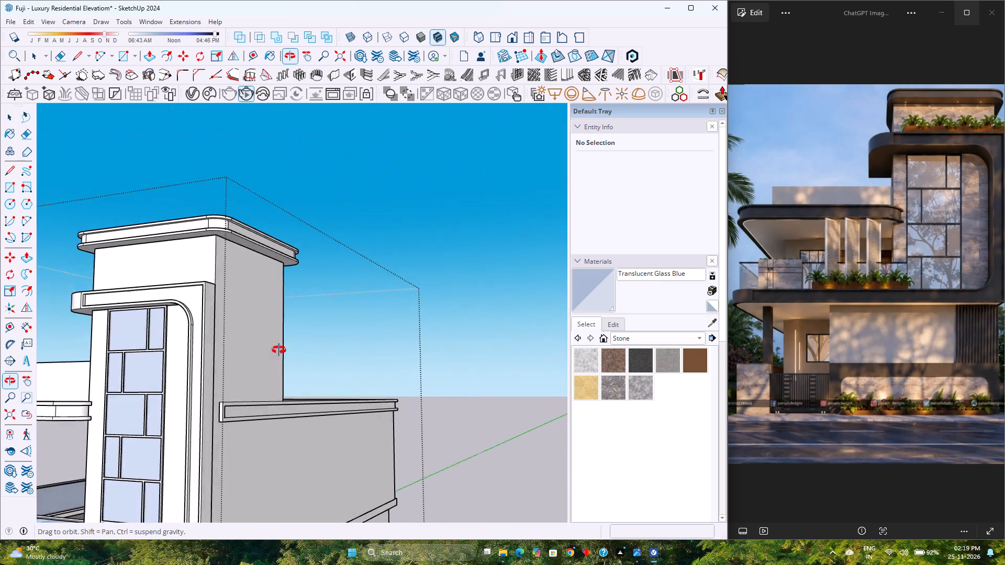
pyautogui.moveTo(279, 350); pyautogui.dragTo(278, 350, button='middle')
pyautogui.scroll(-7, 278, 350)
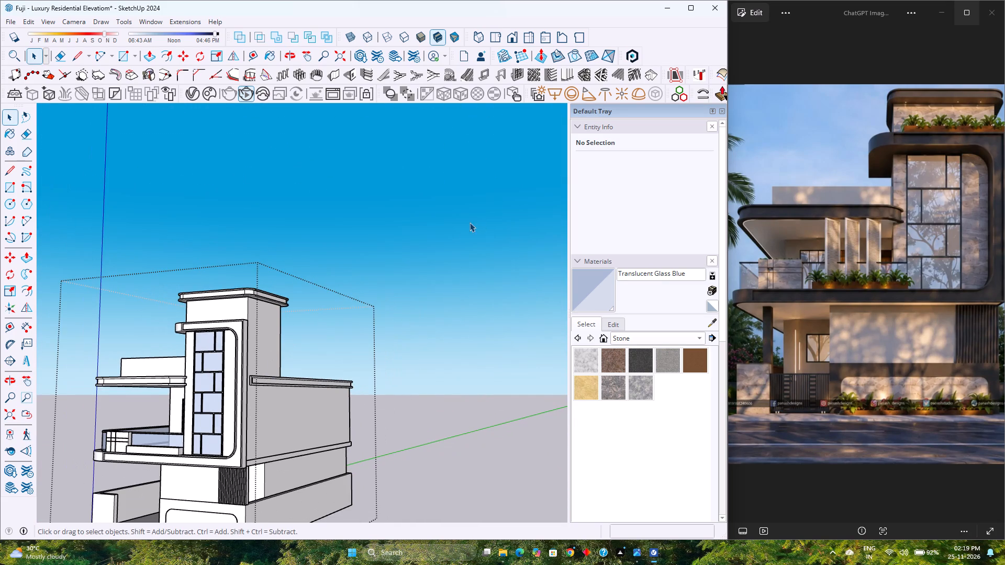
# Show the standard Front view and examine the whole building from the front, the front-right corner and above.
pyautogui.click(512, 34)
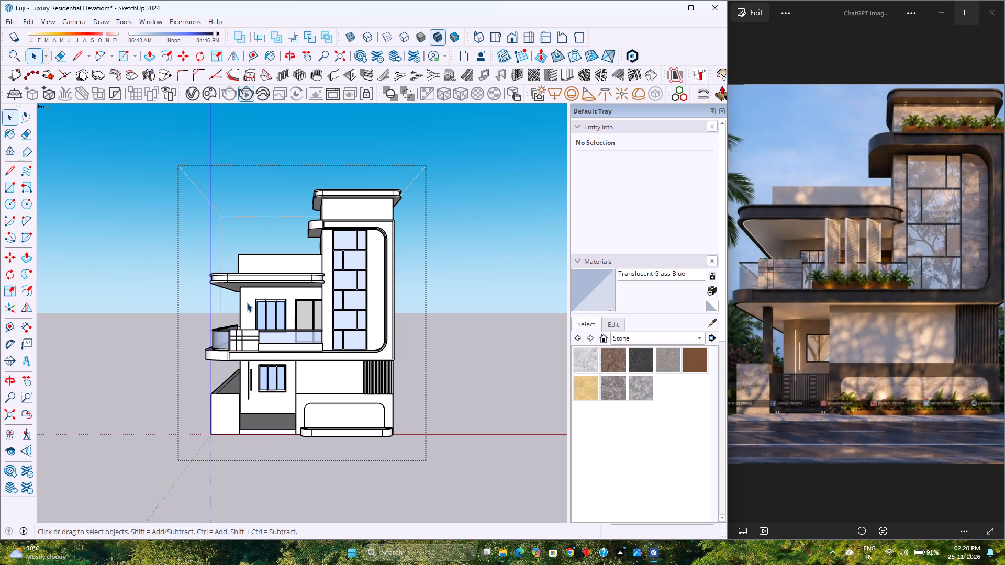
pyautogui.scroll(-1, 194, 385)
pyautogui.scroll(4, 222, 382)
pyautogui.moveTo(262, 369); pyautogui.dragTo(210, 387, button='middle')
pyautogui.middleClick(210, 387)
pyautogui.scroll(-5, 221, 382)
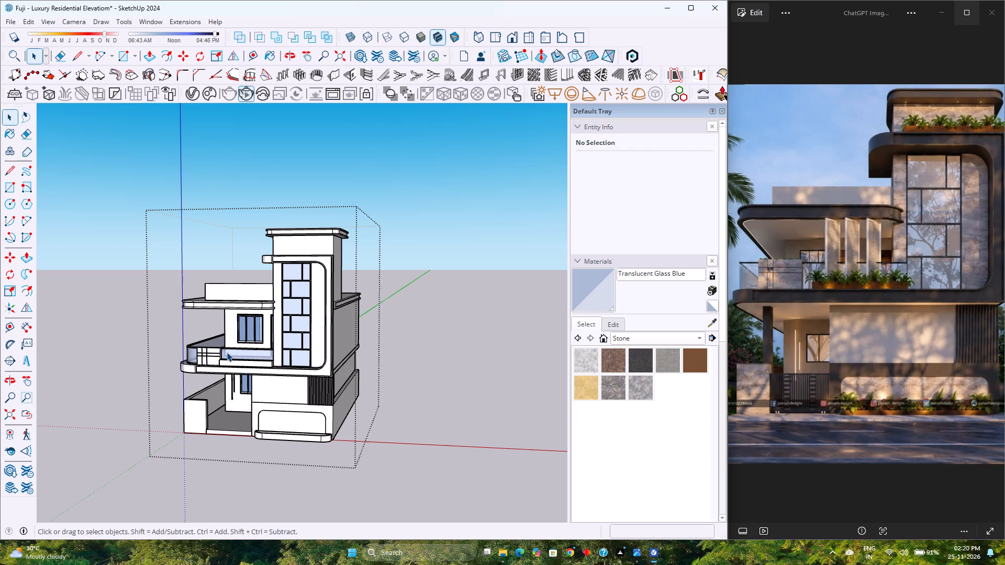
pyautogui.scroll(-2, 239, 356)
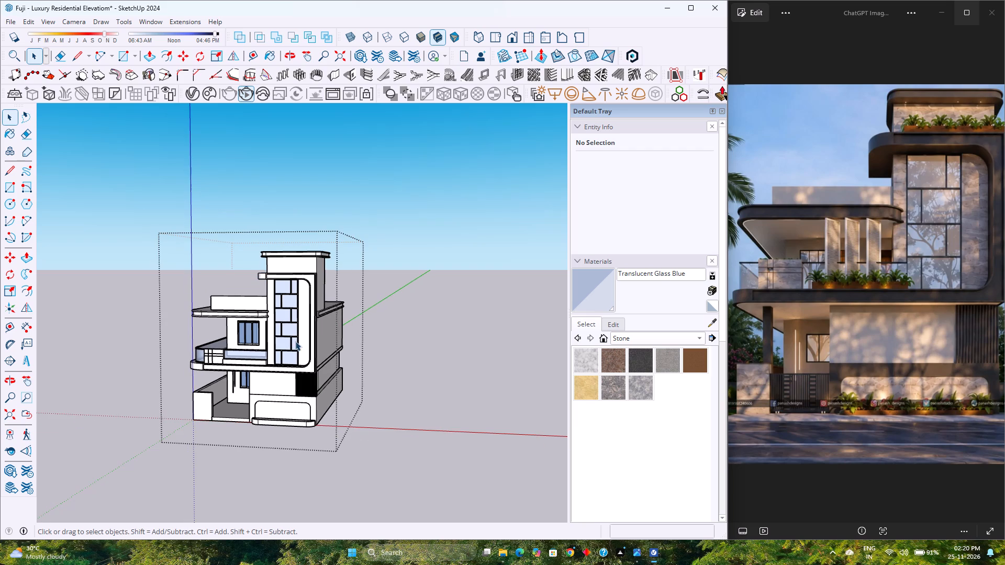
pyautogui.moveTo(472, 340); pyautogui.dragTo(472, 417, button='middle')
pyautogui.scroll(-3, 429, 390)
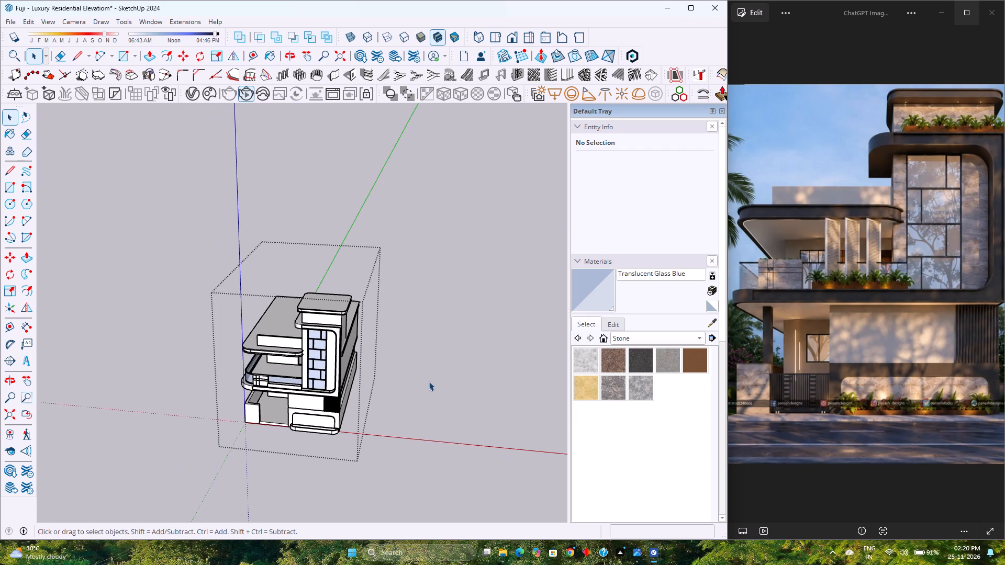
pyautogui.scroll(4, 234, 358)
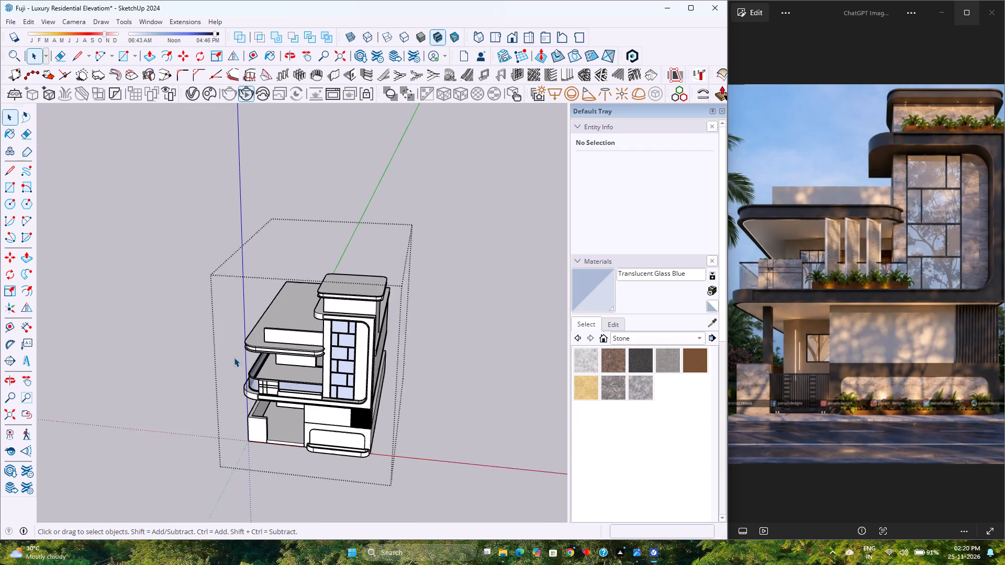
pyautogui.scroll(-1, 241, 358)
pyautogui.scroll(4, 298, 374)
pyautogui.middleClick(300, 374)
pyautogui.moveTo(300, 374); pyautogui.dragTo(338, 351, button='middle')
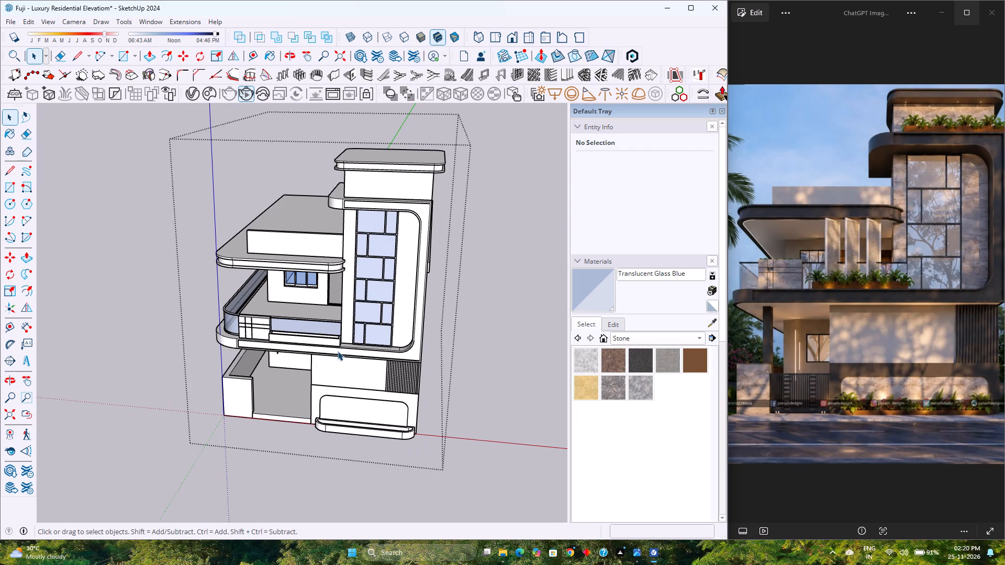
pyautogui.moveTo(338, 351); pyautogui.dragTo(350, 345, button='middle')
pyautogui.middleClick(351, 345)
# Examine the first-floor balcony, its railing and window, and the roof slab above, including how they sit in the whole front elevation.
pyautogui.scroll(-4, 356, 343)
pyautogui.scroll(13, 319, 293)
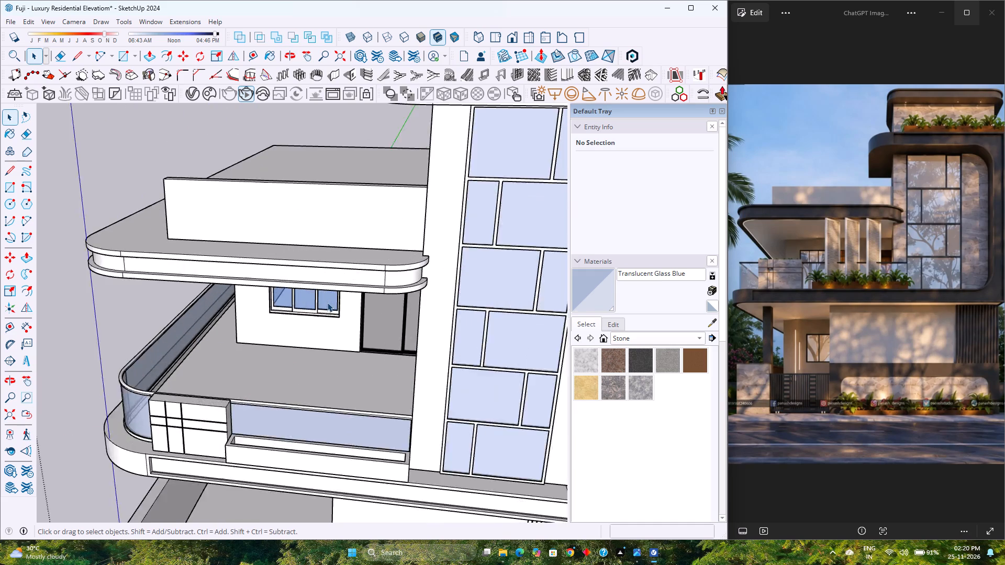
pyautogui.scroll(-3, 327, 302)
pyautogui.scroll(3, 327, 302)
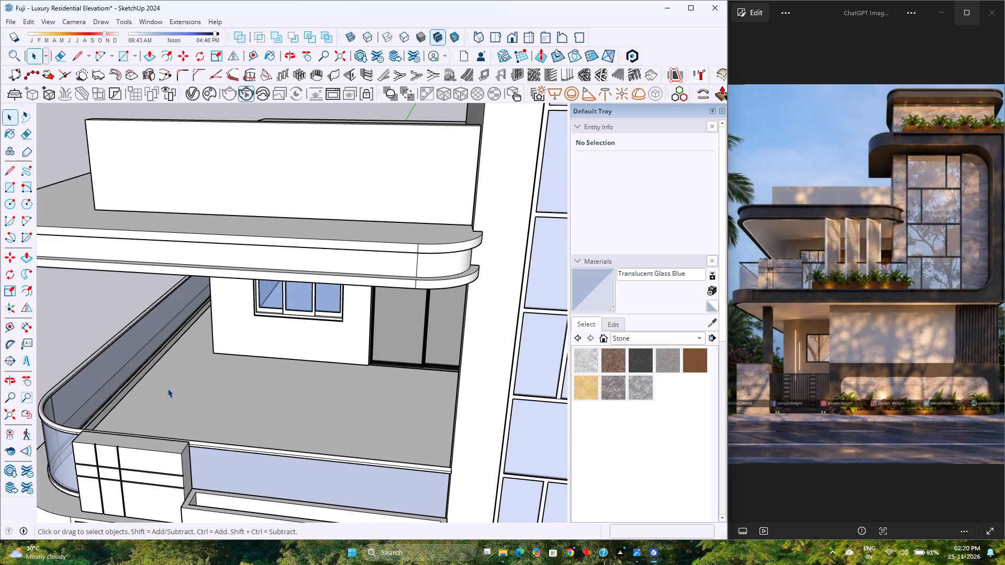
pyautogui.scroll(-4, 181, 388)
pyautogui.moveTo(181, 385); pyautogui.dragTo(196, 346, button='middle')
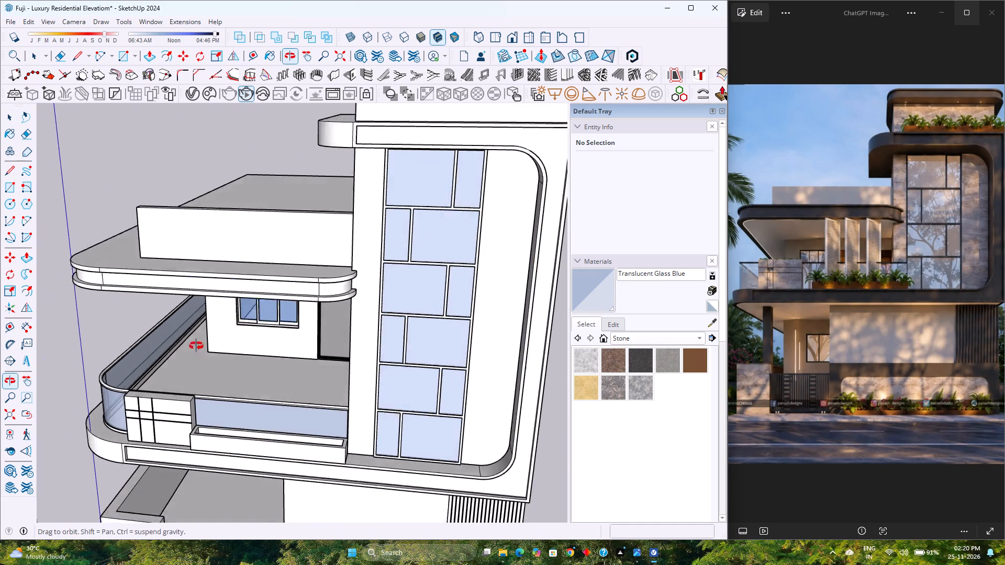
pyautogui.moveTo(196, 346); pyautogui.dragTo(207, 378, button='middle')
pyautogui.middleClick(207, 378)
pyautogui.scroll(-9, 205, 377)
pyautogui.scroll(-1, 165, 341)
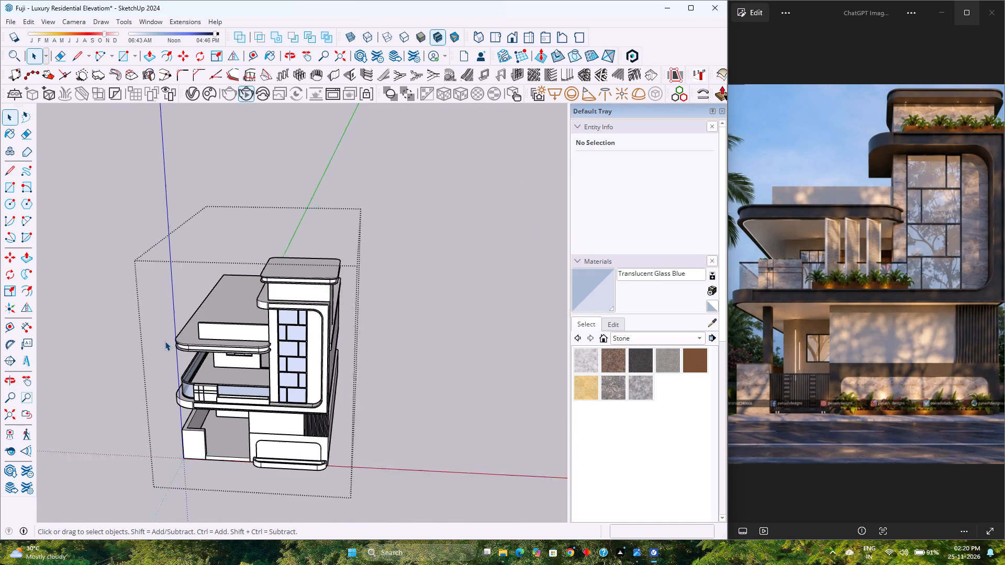
pyautogui.scroll(-5, 165, 341)
pyautogui.scroll(6, 117, 173)
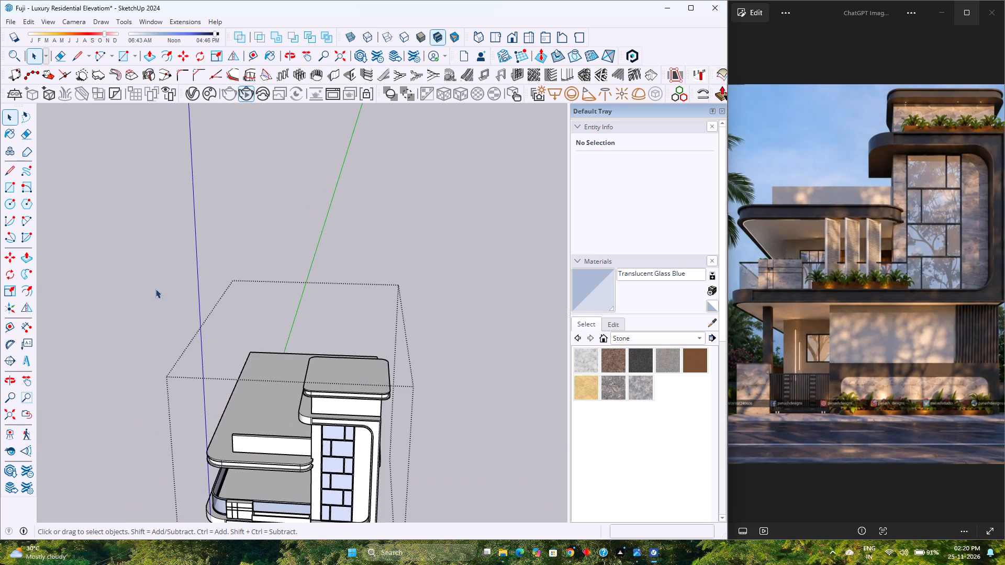
pyautogui.moveTo(166, 301); pyautogui.dragTo(160, 206, button='middle')
pyautogui.middleClick(160, 206)
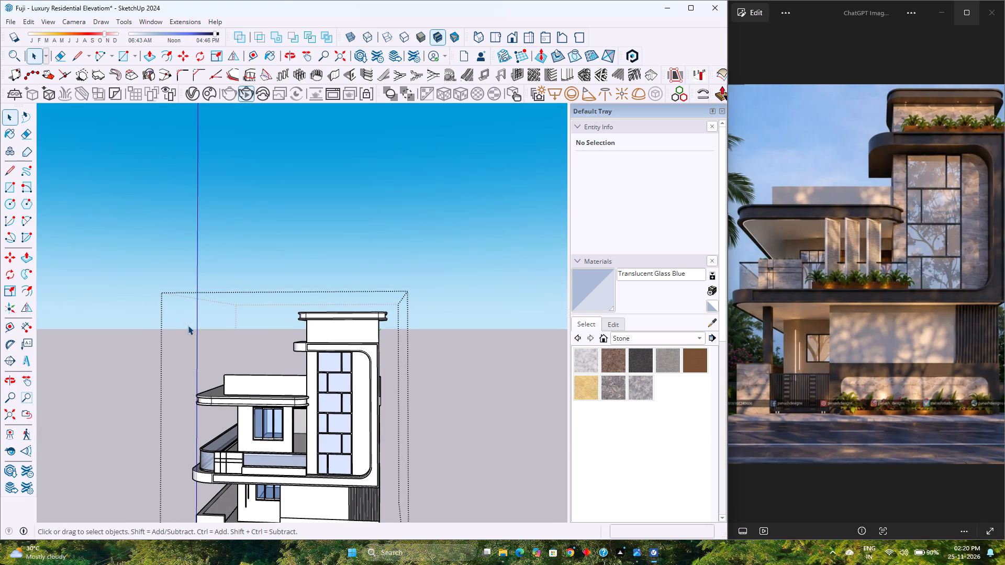
# Examine the whole building from the front, the front-left corner and a low viewpoint.
pyautogui.scroll(-6, 189, 322)
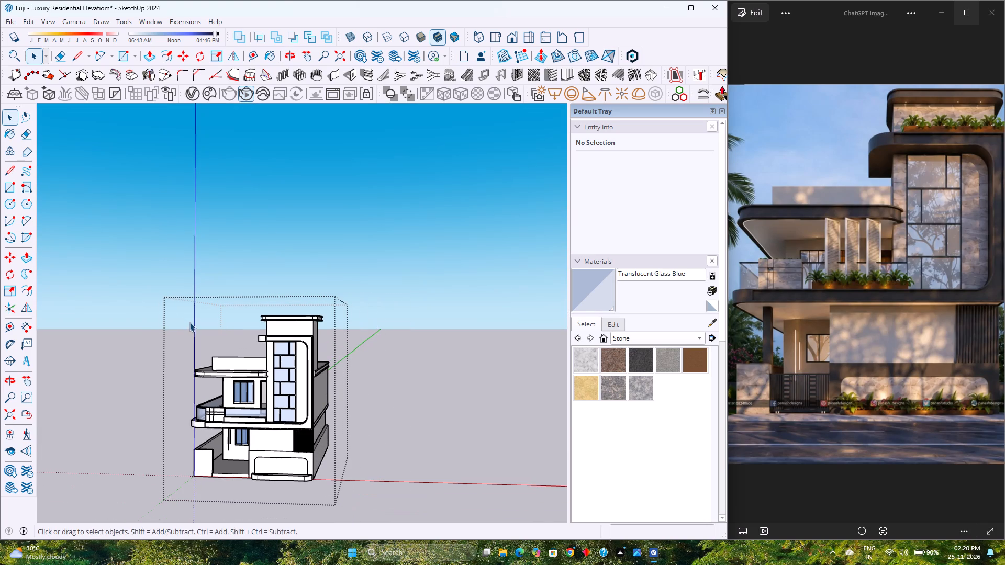
pyautogui.scroll(3, 259, 440)
pyautogui.moveTo(259, 426); pyautogui.dragTo(303, 422, button='middle')
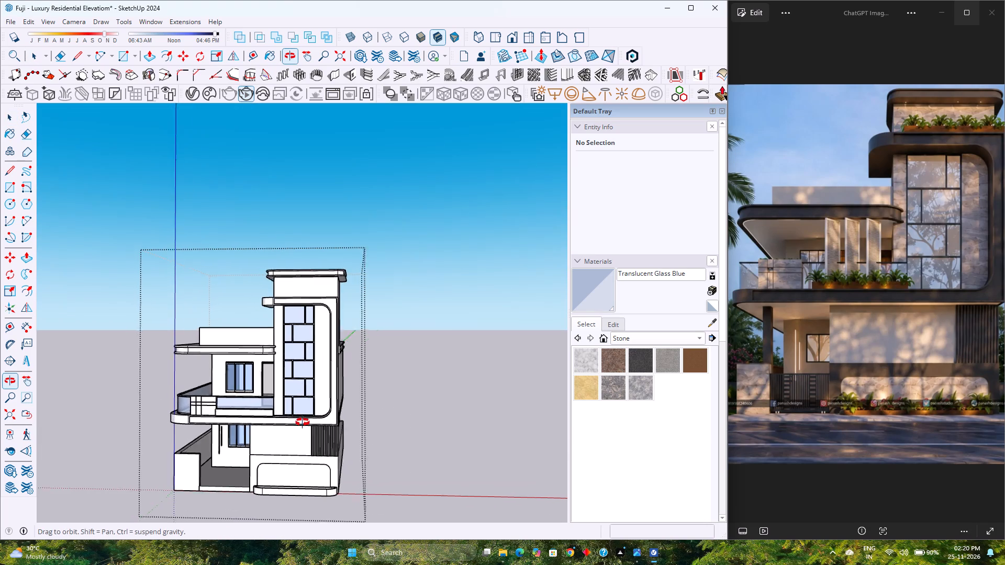
pyautogui.moveTo(303, 422); pyautogui.dragTo(478, 354, button='middle')
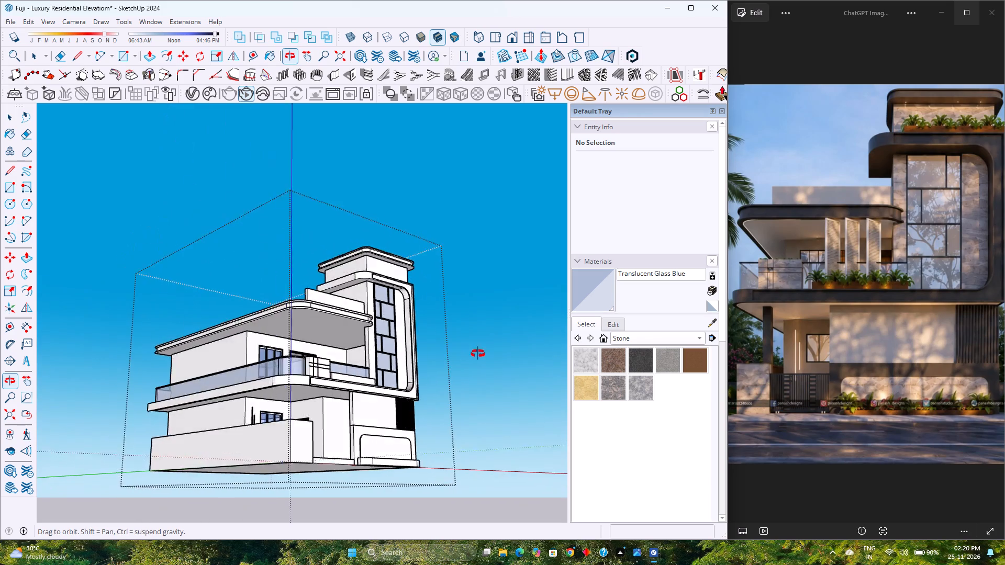
pyautogui.moveTo(478, 354); pyautogui.dragTo(131, 360, button='middle')
pyautogui.moveTo(130, 358); pyautogui.dragTo(299, 437, button='middle')
pyautogui.moveTo(299, 437); pyautogui.dragTo(310, 369, button='middle')
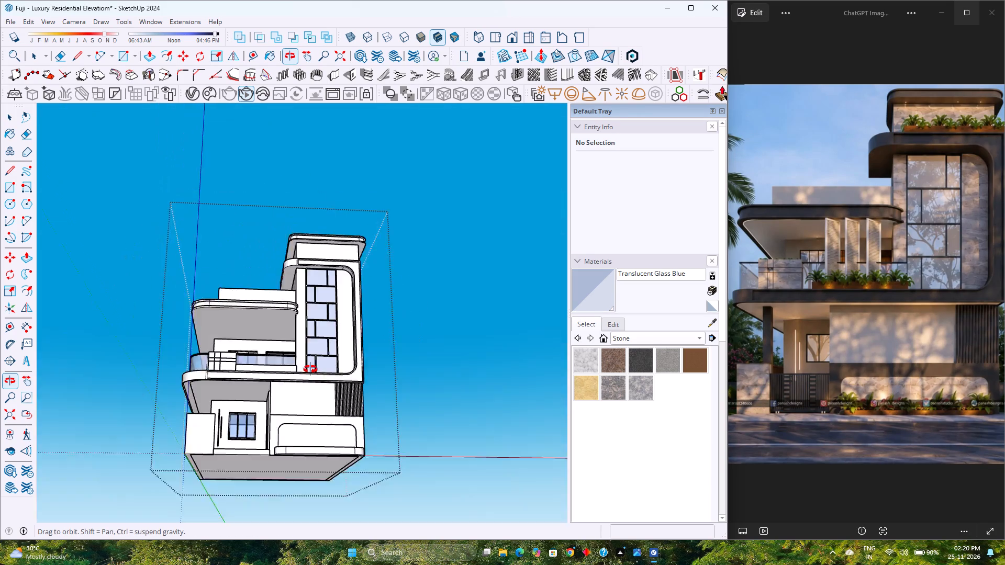
pyautogui.moveTo(310, 369); pyautogui.dragTo(343, 378, button='middle')
pyautogui.middleClick(342, 379)
pyautogui.middleClick(339, 379)
pyautogui.middleClick(339, 379)
pyautogui.middleClick(338, 379)
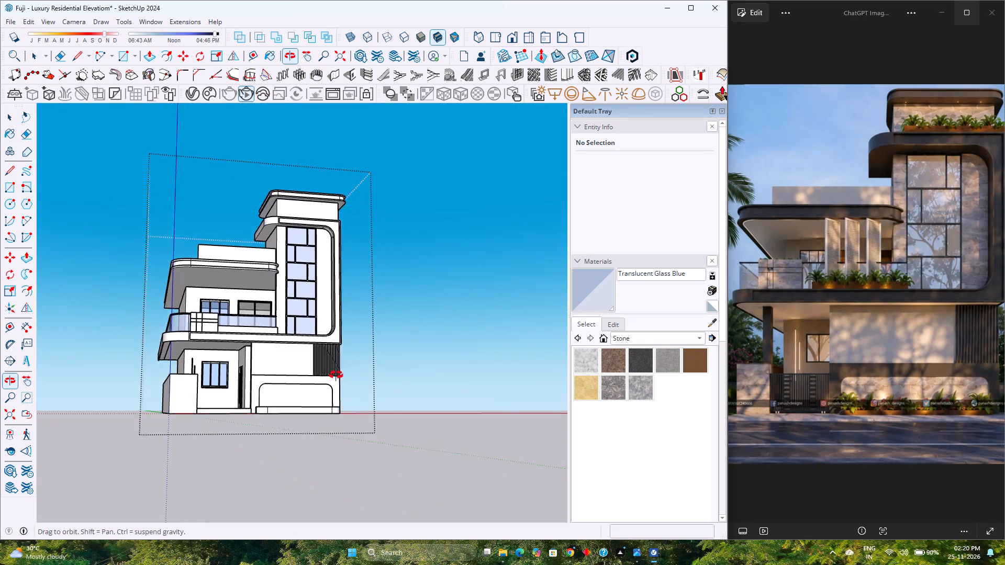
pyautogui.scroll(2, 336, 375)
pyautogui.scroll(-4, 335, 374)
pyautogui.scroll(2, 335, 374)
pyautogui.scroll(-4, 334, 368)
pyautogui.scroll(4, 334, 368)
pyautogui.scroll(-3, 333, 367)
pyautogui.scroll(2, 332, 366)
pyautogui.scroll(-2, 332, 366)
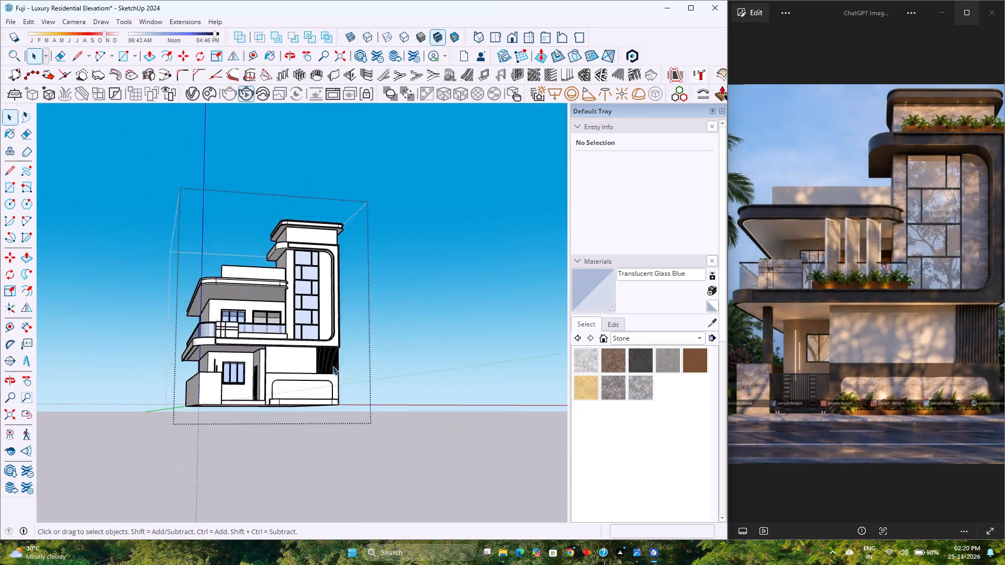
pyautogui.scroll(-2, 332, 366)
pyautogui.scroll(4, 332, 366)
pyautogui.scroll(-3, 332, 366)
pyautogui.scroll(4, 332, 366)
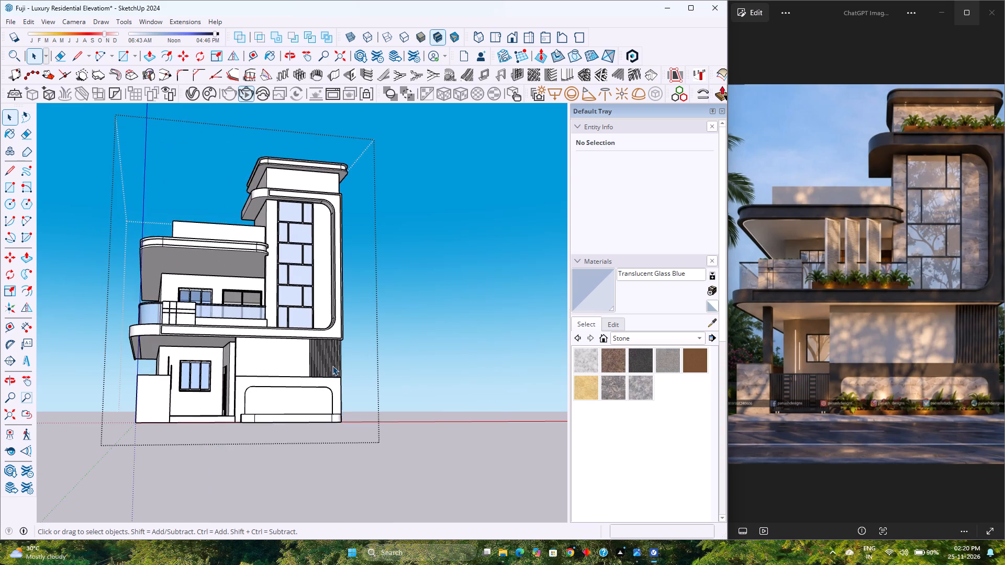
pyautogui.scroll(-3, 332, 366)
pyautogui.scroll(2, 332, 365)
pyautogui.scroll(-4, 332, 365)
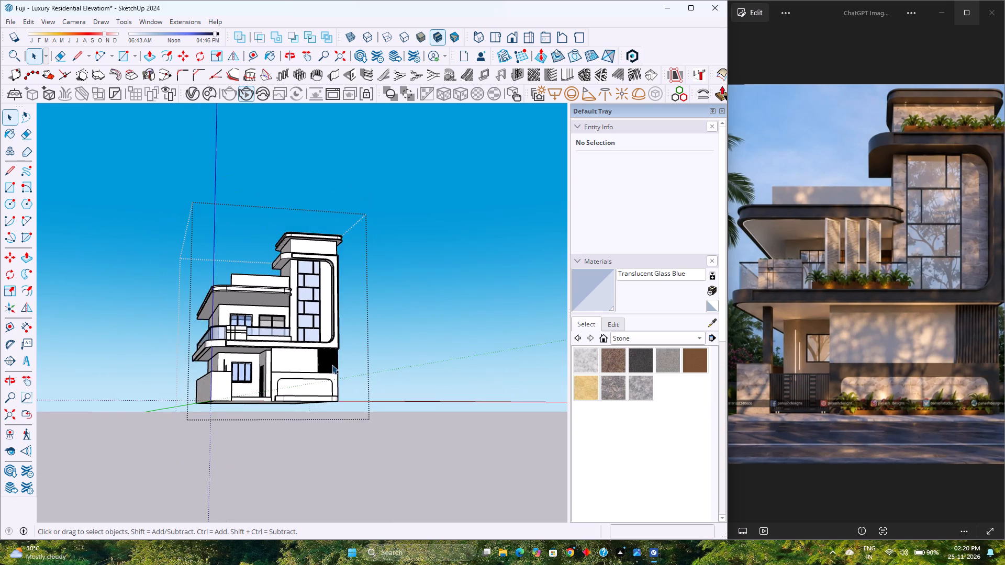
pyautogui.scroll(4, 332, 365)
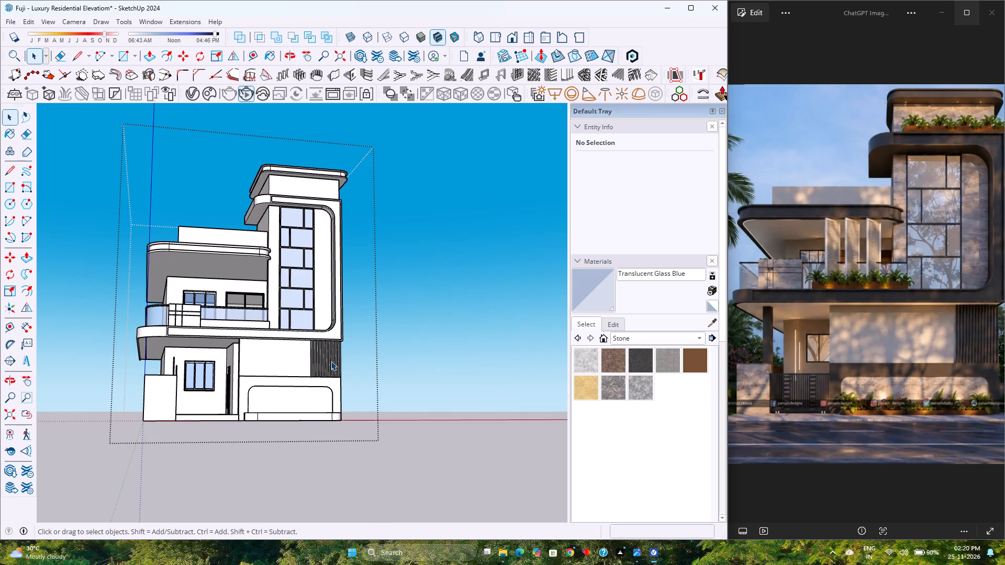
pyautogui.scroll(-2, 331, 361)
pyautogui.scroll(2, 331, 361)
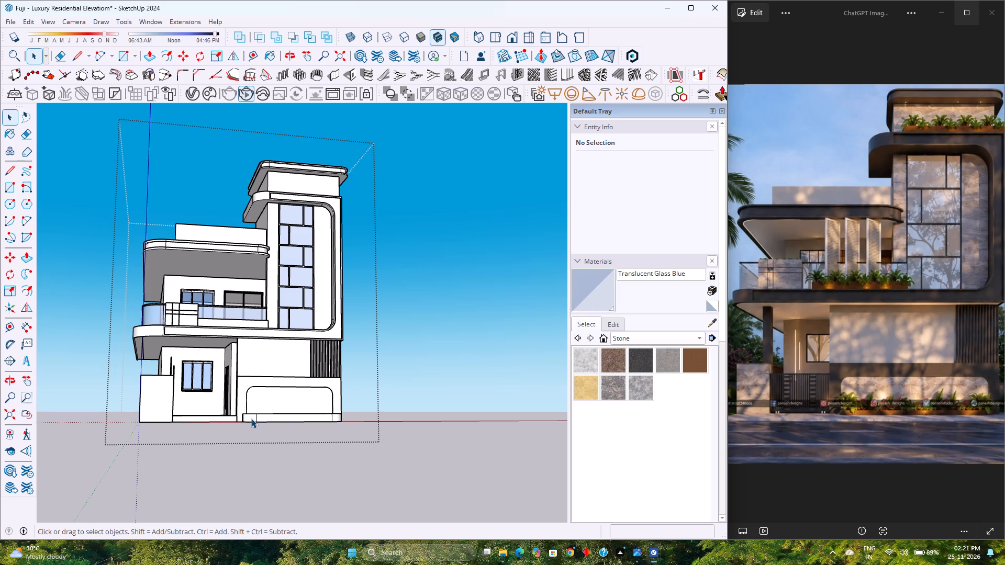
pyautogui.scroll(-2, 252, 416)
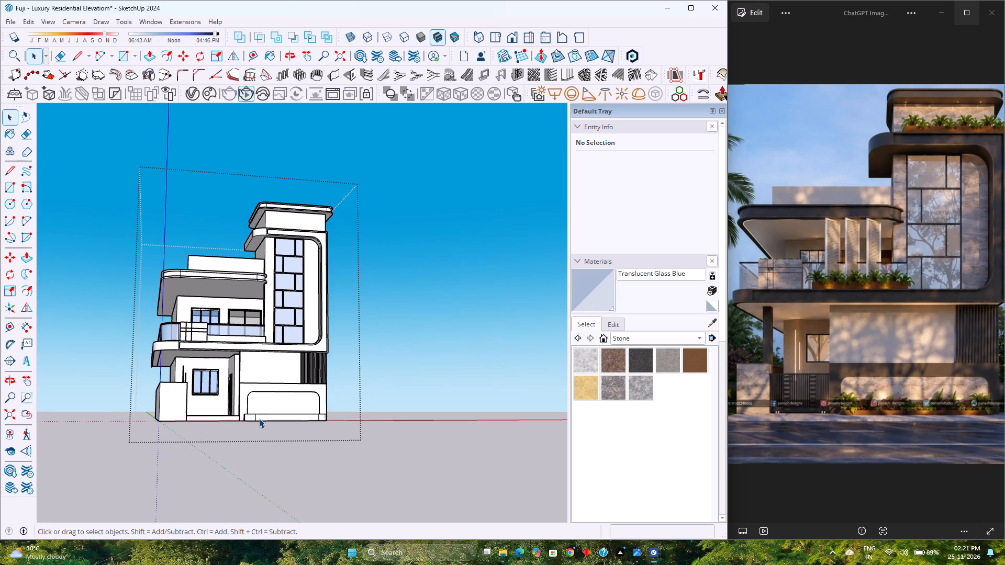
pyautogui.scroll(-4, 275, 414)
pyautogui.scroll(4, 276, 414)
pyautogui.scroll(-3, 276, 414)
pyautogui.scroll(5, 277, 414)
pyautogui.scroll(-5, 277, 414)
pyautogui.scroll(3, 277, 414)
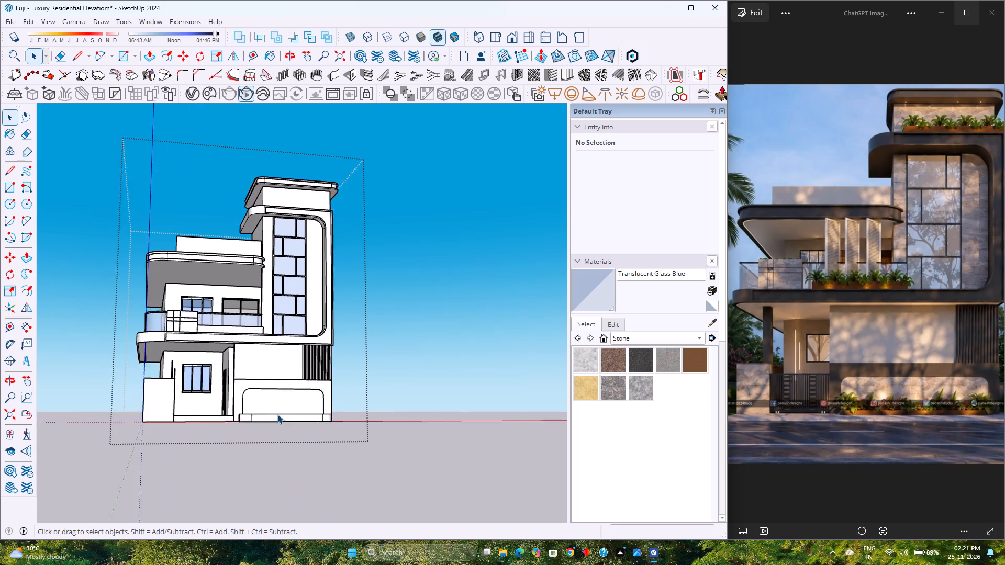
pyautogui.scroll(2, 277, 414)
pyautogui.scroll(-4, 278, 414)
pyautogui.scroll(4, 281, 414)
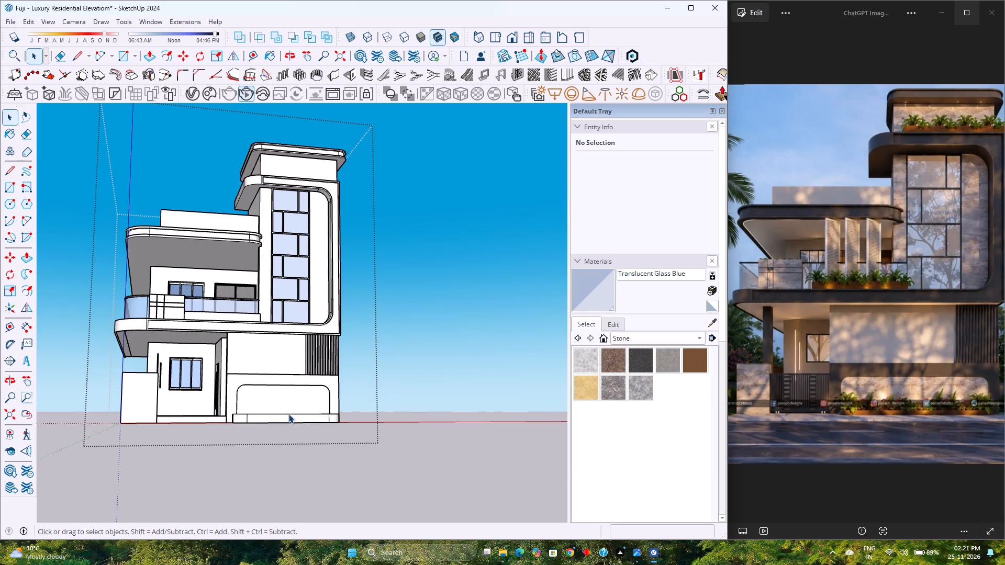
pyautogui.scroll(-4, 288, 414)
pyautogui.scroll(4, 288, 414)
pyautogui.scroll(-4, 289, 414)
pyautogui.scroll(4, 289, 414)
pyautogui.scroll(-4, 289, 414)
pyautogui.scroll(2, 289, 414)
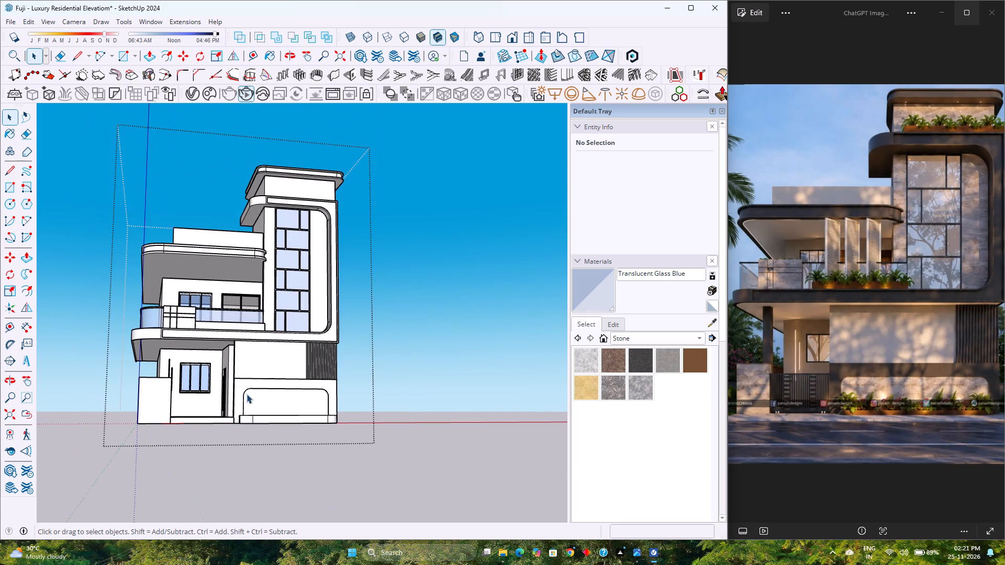
# Show the standard Front view and examine the whole elevation, including the balcony, roof slab and glazed tower, against the reference image.
pyautogui.click(516, 41)
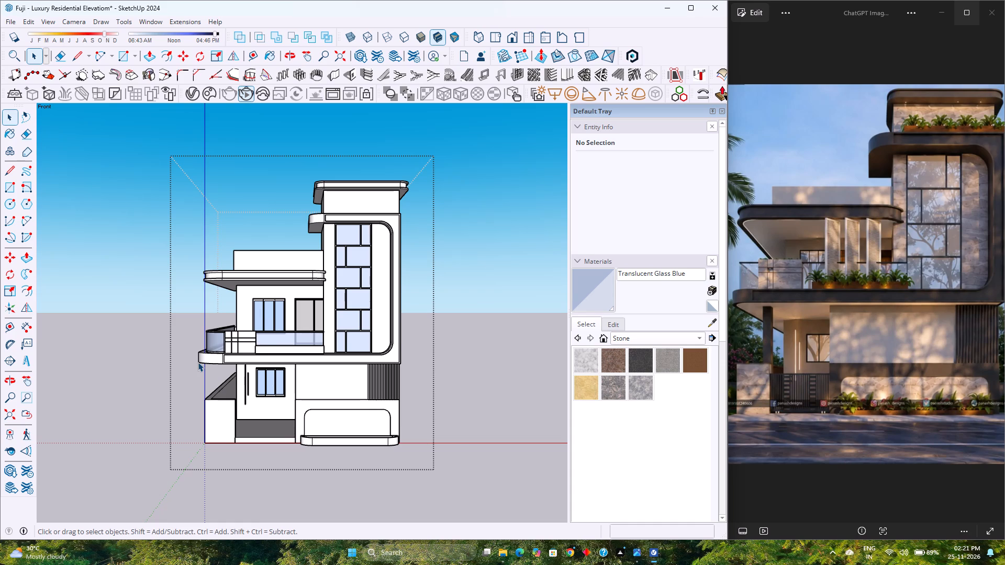
pyautogui.scroll(-3, 198, 362)
pyautogui.scroll(3, 198, 362)
pyautogui.scroll(-4, 198, 362)
pyautogui.scroll(4, 198, 362)
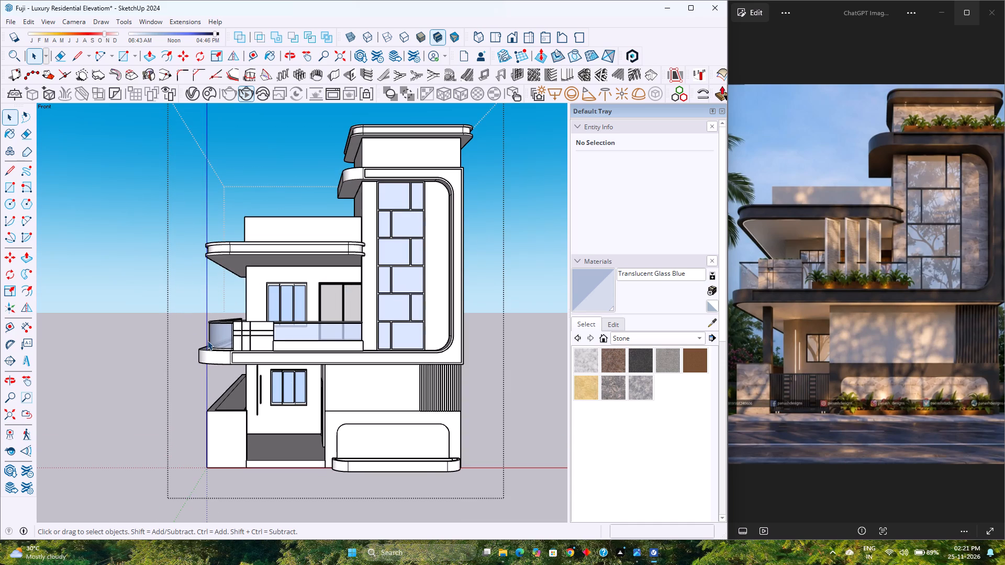
pyautogui.scroll(-4, 207, 341)
pyautogui.scroll(4, 207, 341)
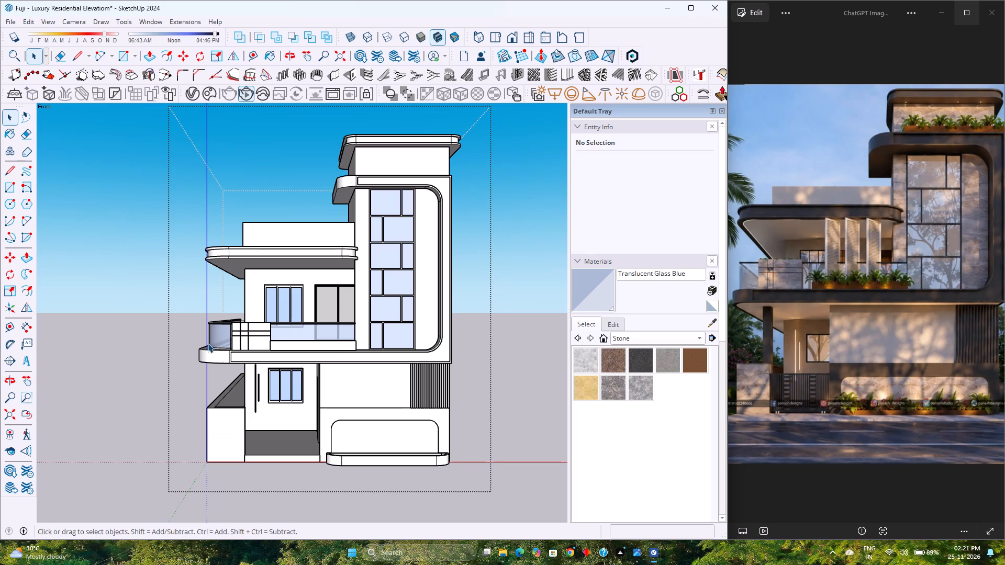
pyautogui.scroll(-1, 208, 343)
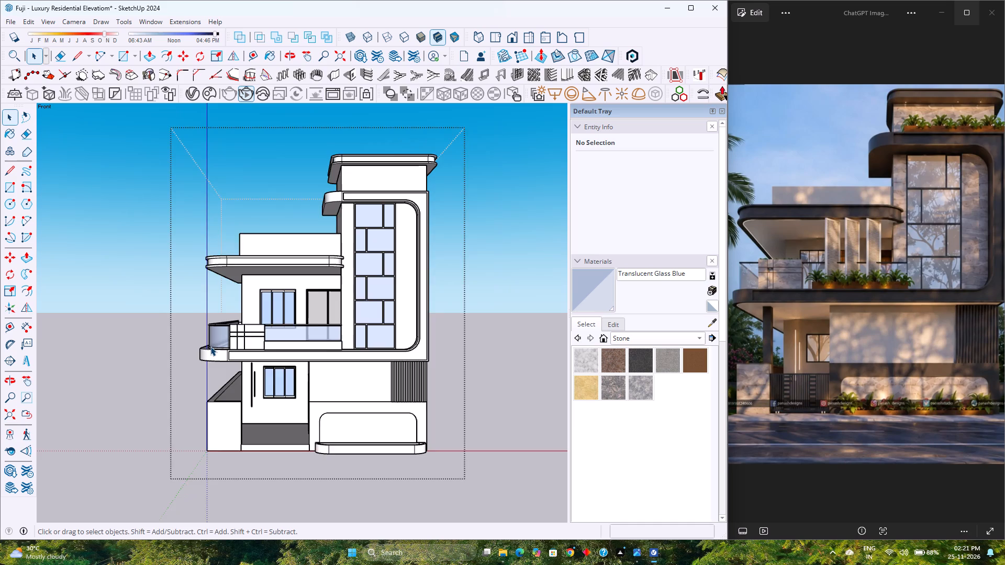
pyautogui.scroll(-1, 210, 346)
pyautogui.scroll(5, 211, 347)
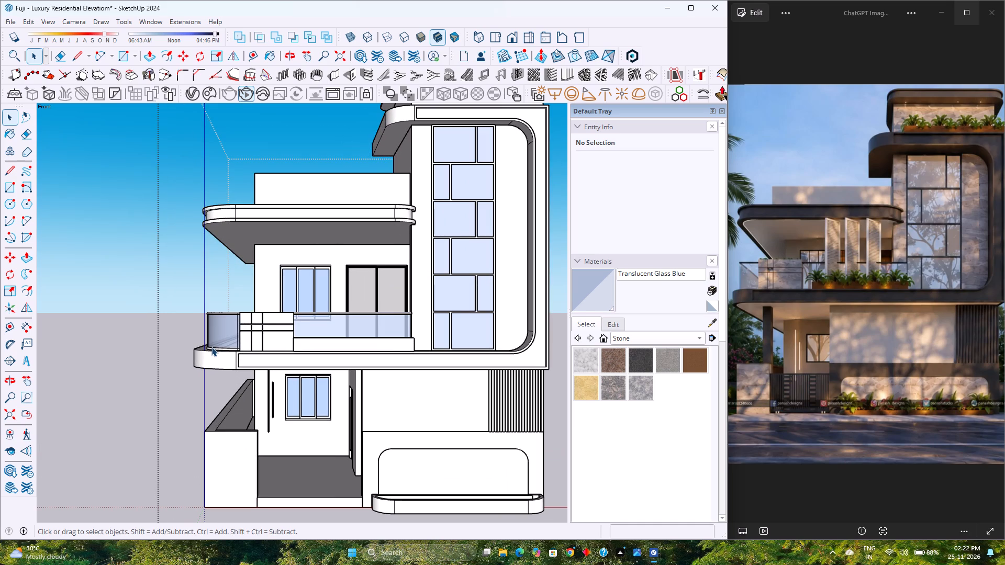
pyautogui.scroll(-6, 211, 347)
pyautogui.scroll(4, 211, 347)
pyautogui.scroll(-5, 211, 347)
pyautogui.scroll(5, 211, 347)
pyautogui.scroll(-5, 211, 347)
pyautogui.scroll(4, 211, 347)
pyautogui.scroll(-2, 211, 347)
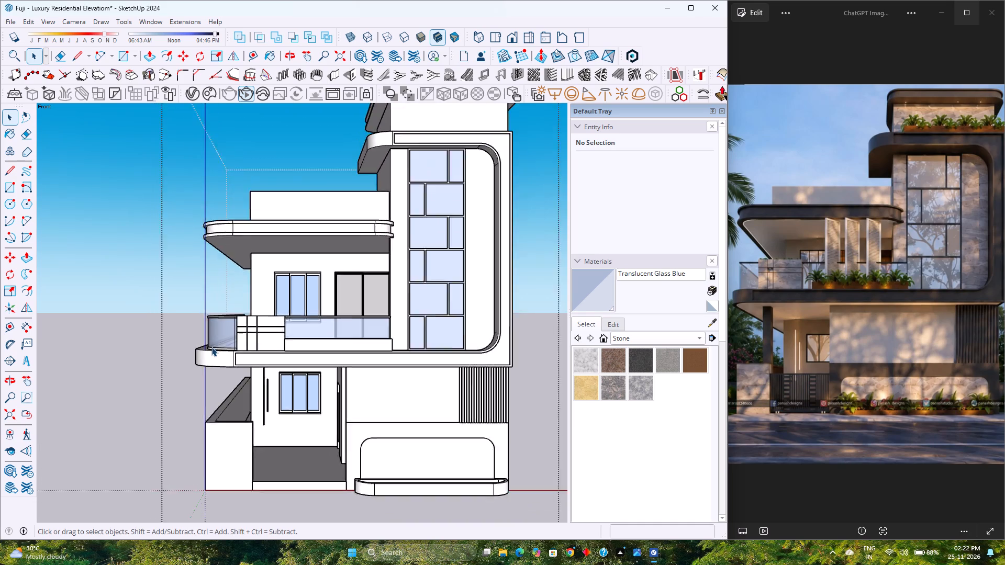
pyautogui.scroll(-2, 211, 347)
pyautogui.scroll(4, 211, 347)
pyautogui.scroll(-4, 211, 347)
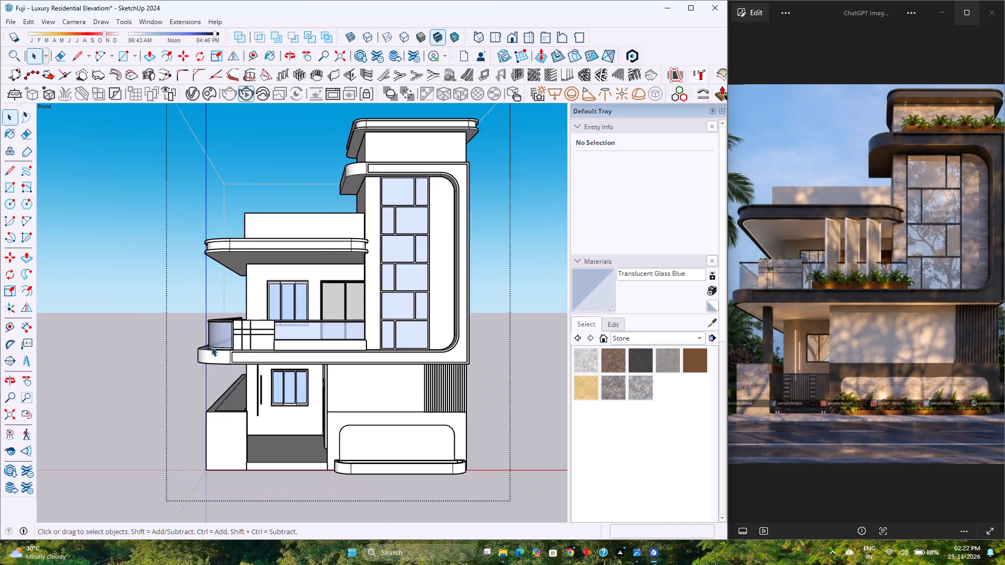
pyautogui.scroll(4, 211, 347)
pyautogui.scroll(-12, 211, 347)
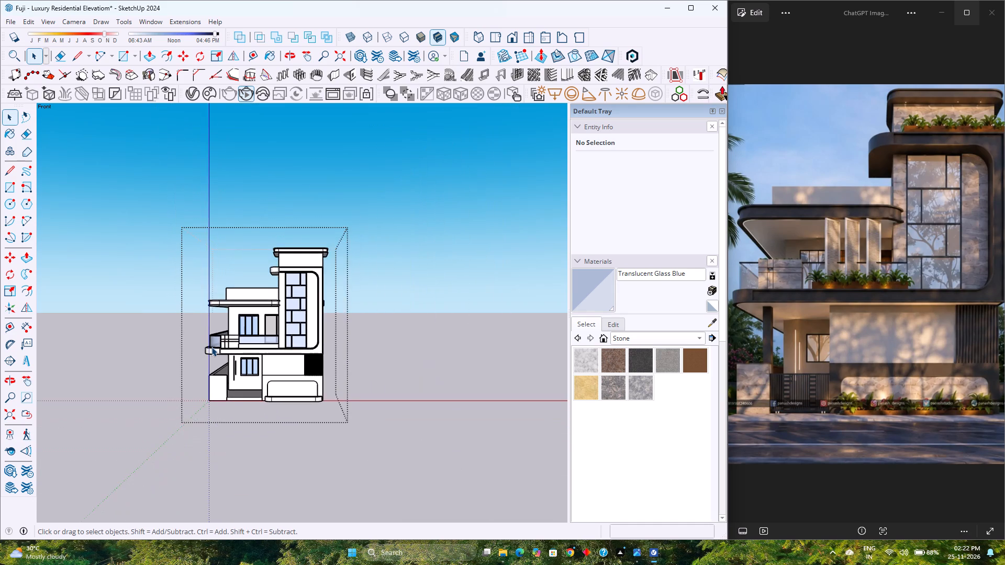
pyautogui.scroll(-9, 211, 347)
pyautogui.scroll(7, 213, 350)
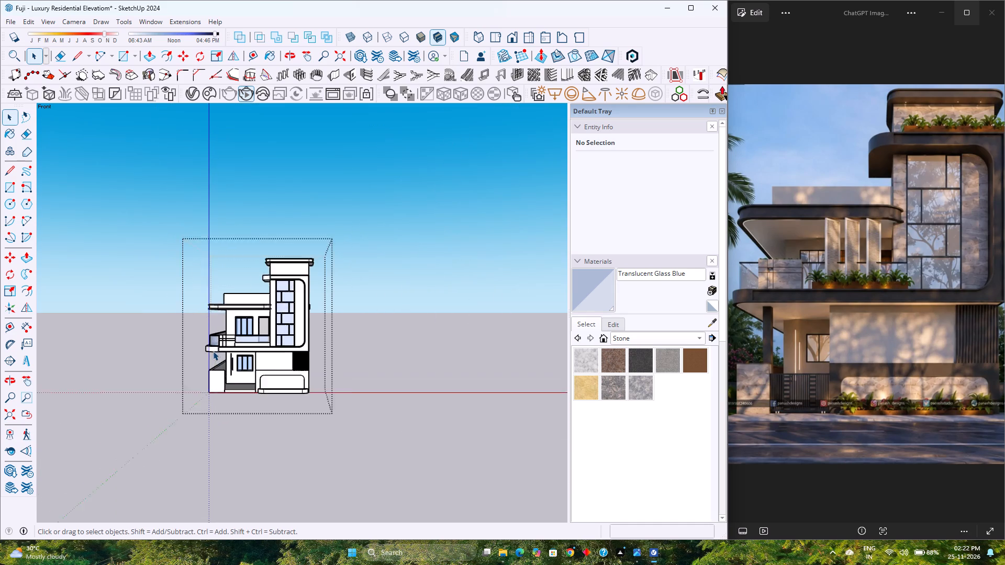
pyautogui.scroll(9, 213, 351)
pyautogui.scroll(-1, 213, 351)
pyautogui.scroll(4, 213, 351)
pyautogui.scroll(-4, 213, 351)
pyautogui.scroll(3, 213, 351)
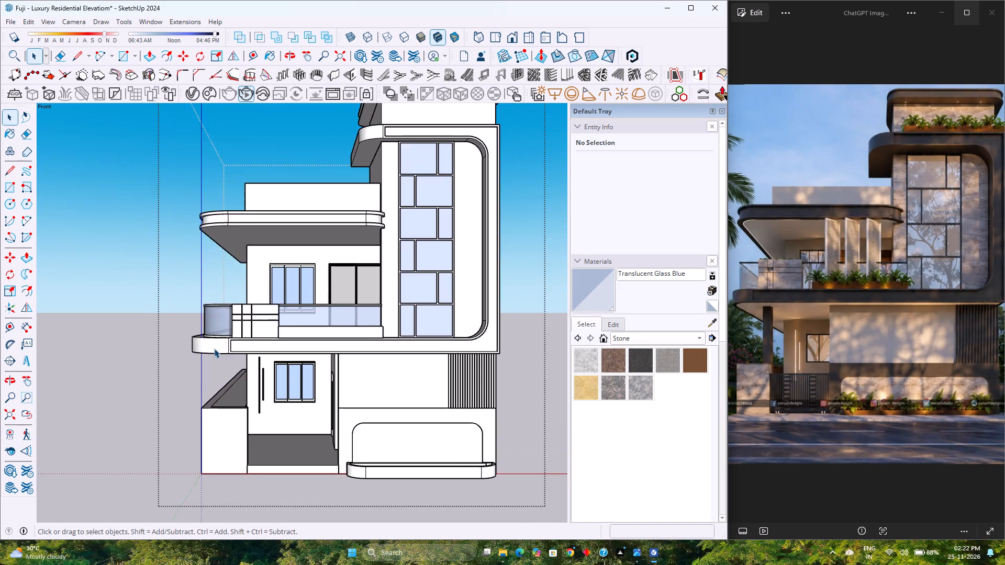
pyautogui.scroll(-3, 214, 348)
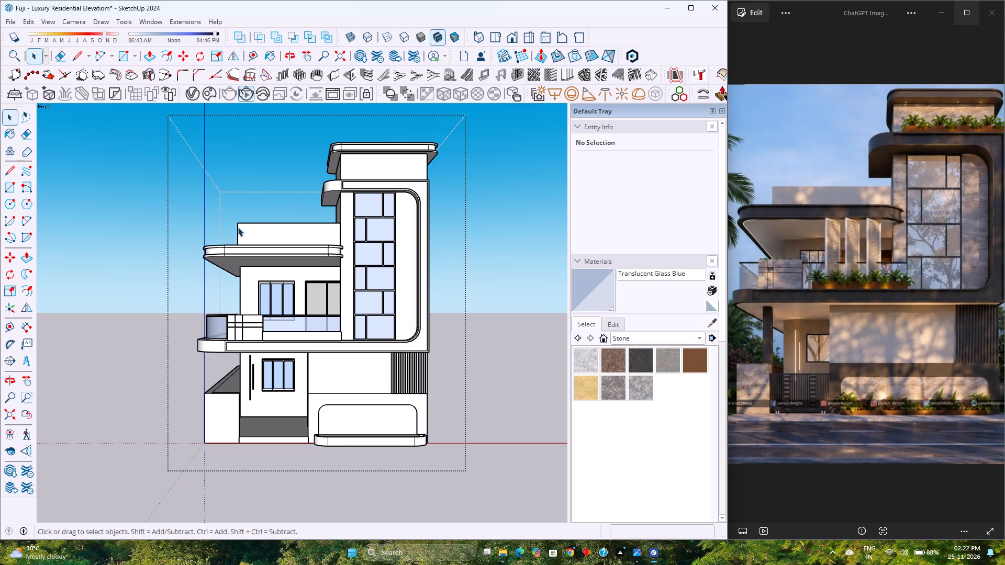
pyautogui.scroll(-3, 242, 261)
pyautogui.scroll(4, 242, 261)
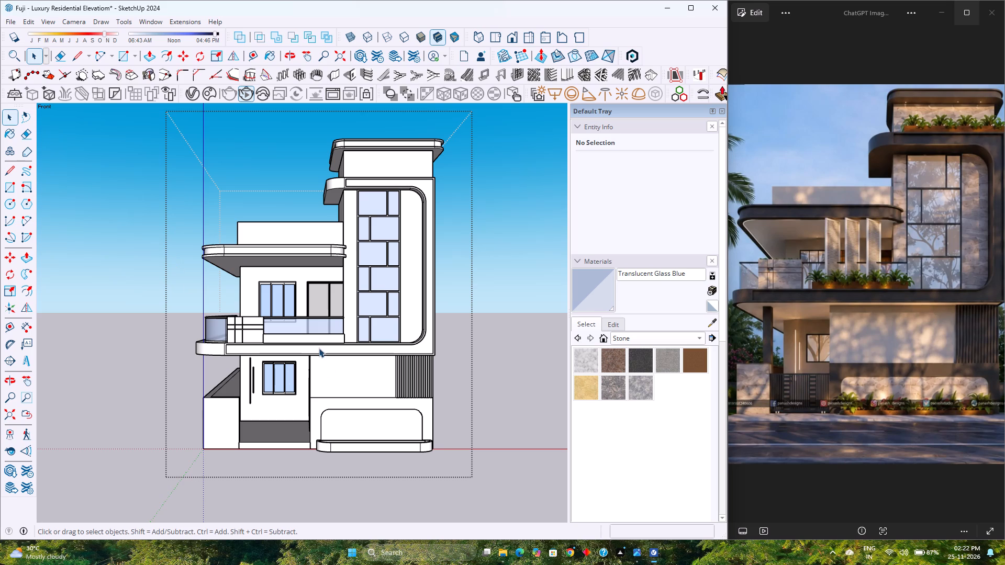
# Examine the front of the lower floors around the first-floor slab band, the tower frame's lower corner and the ground-floor vertical louvres.
pyautogui.scroll(2, 328, 351)
pyautogui.scroll(-2, 328, 351)
pyautogui.scroll(2, 329, 353)
pyautogui.scroll(1, 472, 341)
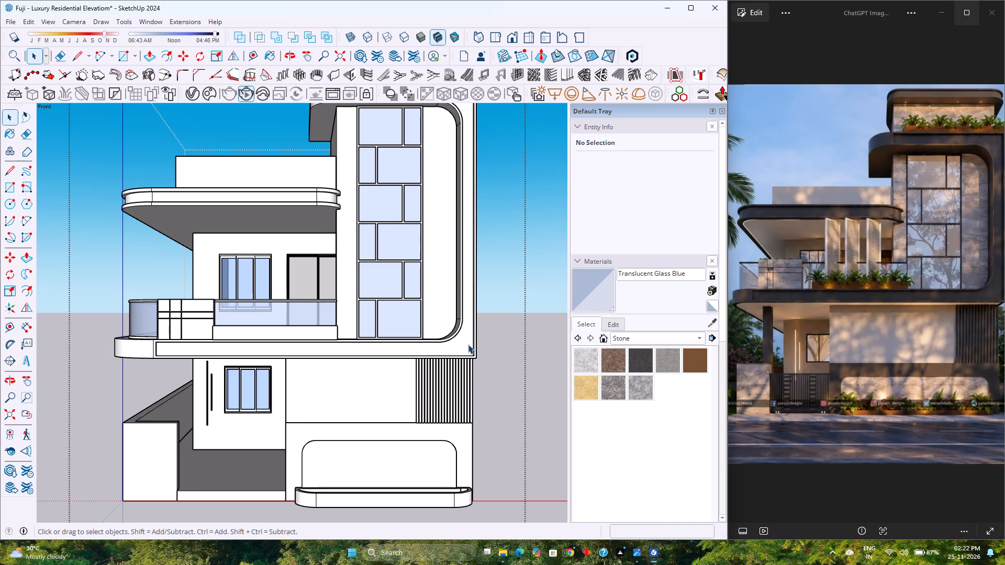
pyautogui.scroll(-3, 468, 344)
pyautogui.scroll(2, 468, 344)
pyautogui.scroll(-4, 468, 344)
pyautogui.scroll(4, 468, 344)
pyautogui.scroll(-4, 468, 344)
pyautogui.scroll(4, 468, 344)
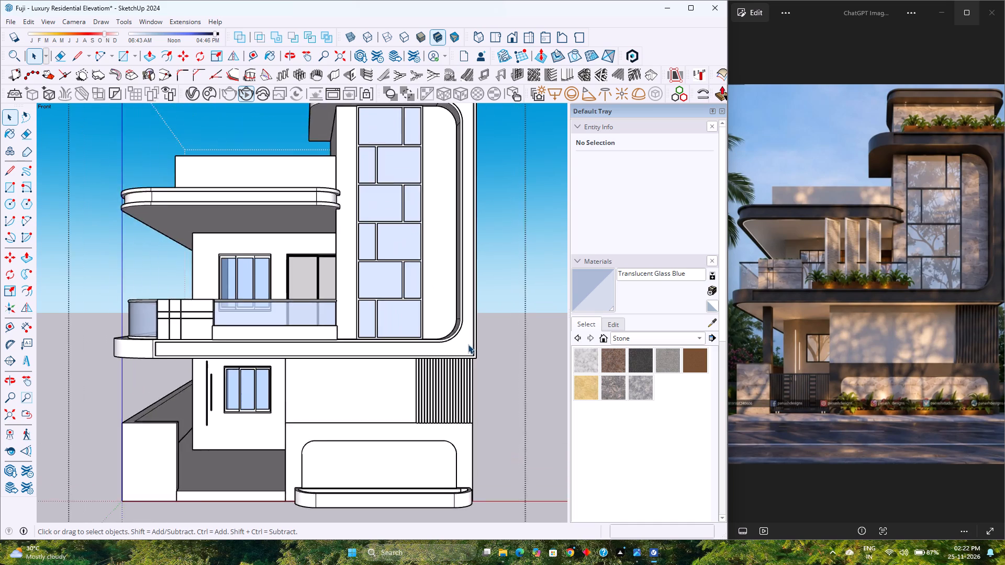
pyautogui.scroll(-4, 468, 344)
pyautogui.scroll(4, 468, 344)
pyautogui.scroll(-4, 468, 344)
pyautogui.scroll(4, 468, 344)
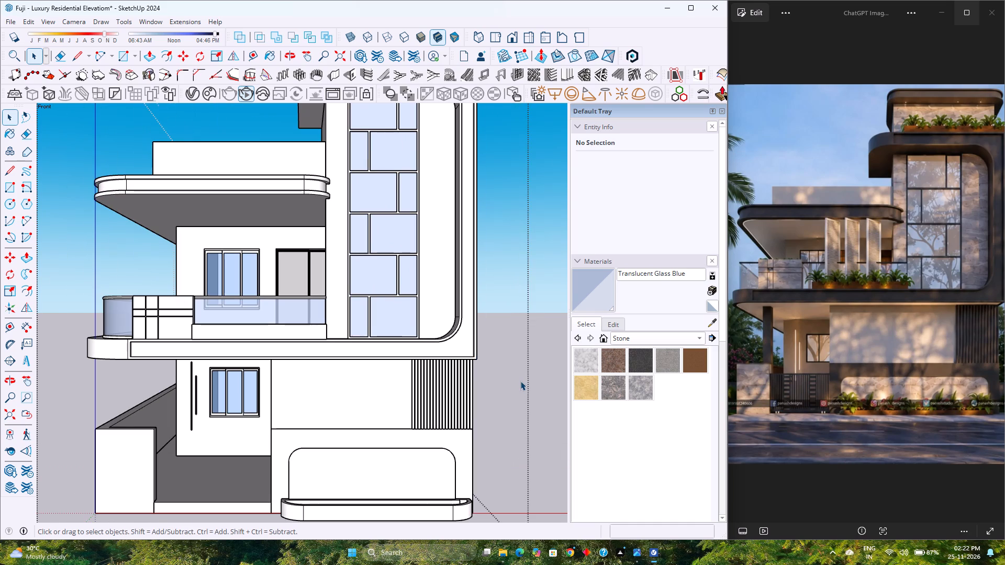
pyautogui.scroll(-3, 520, 381)
pyautogui.scroll(5, 521, 381)
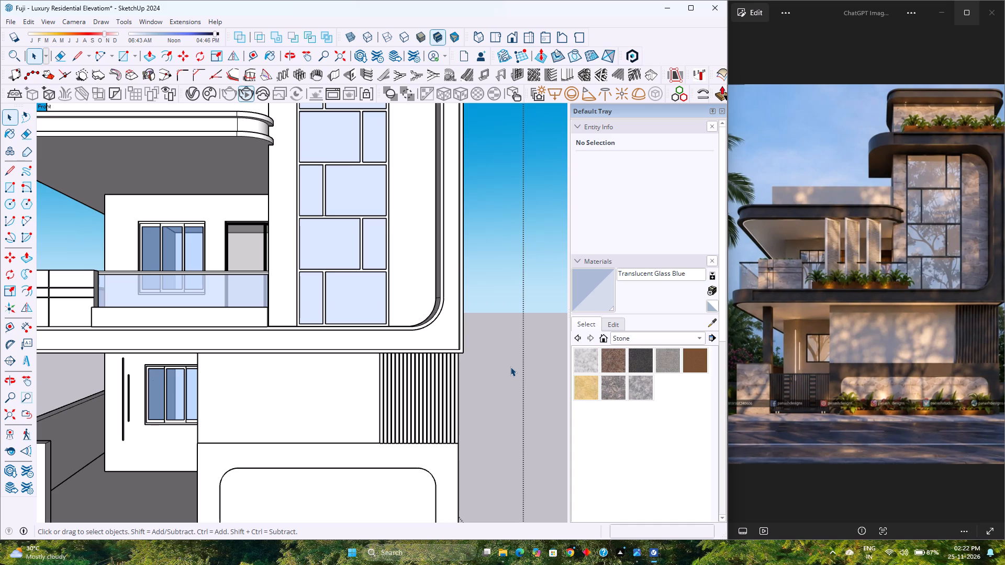
pyautogui.scroll(-2, 186, 408)
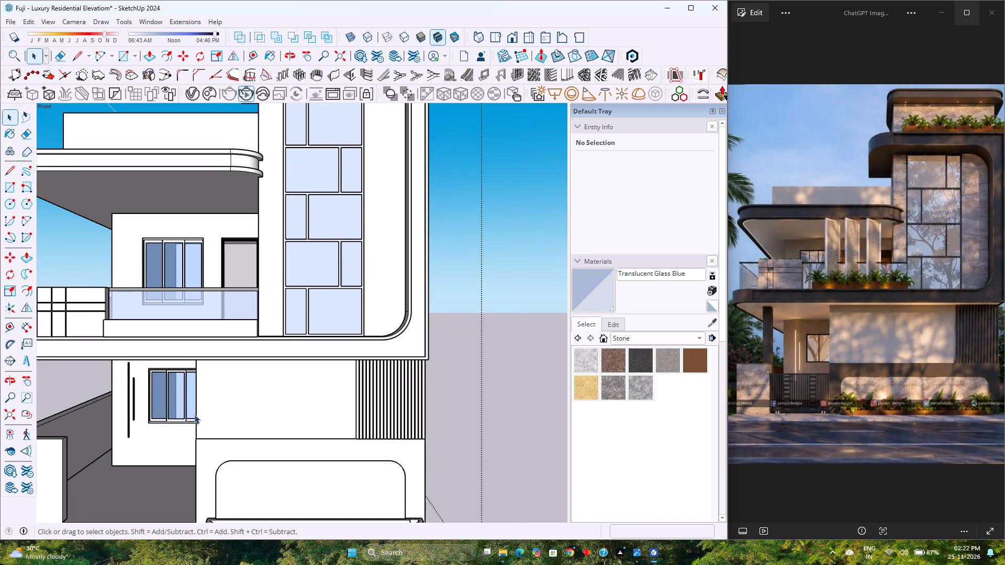
pyautogui.scroll(-5, 263, 374)
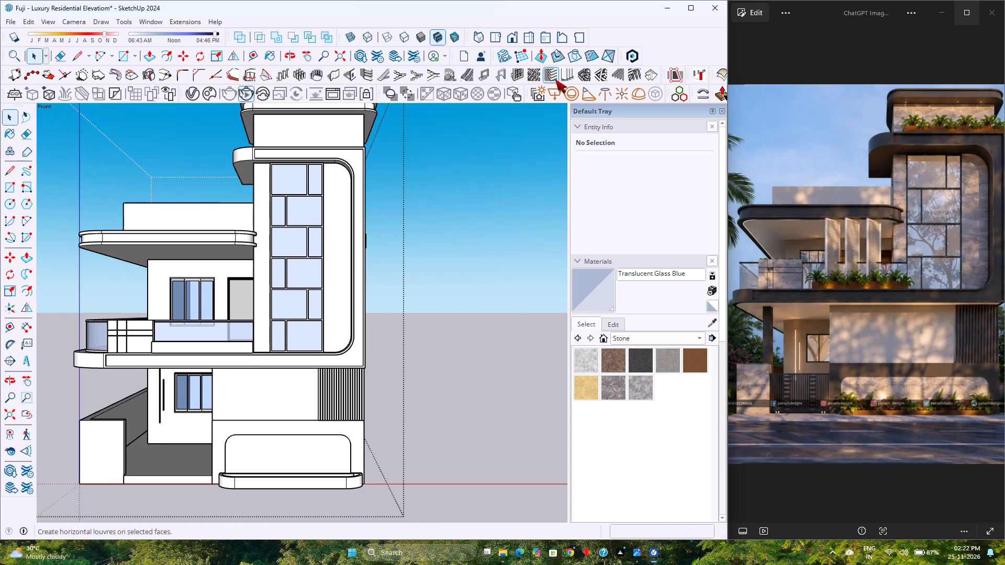
# Show the standard Front view and fit the whole building in the view.
pyautogui.click(517, 39)
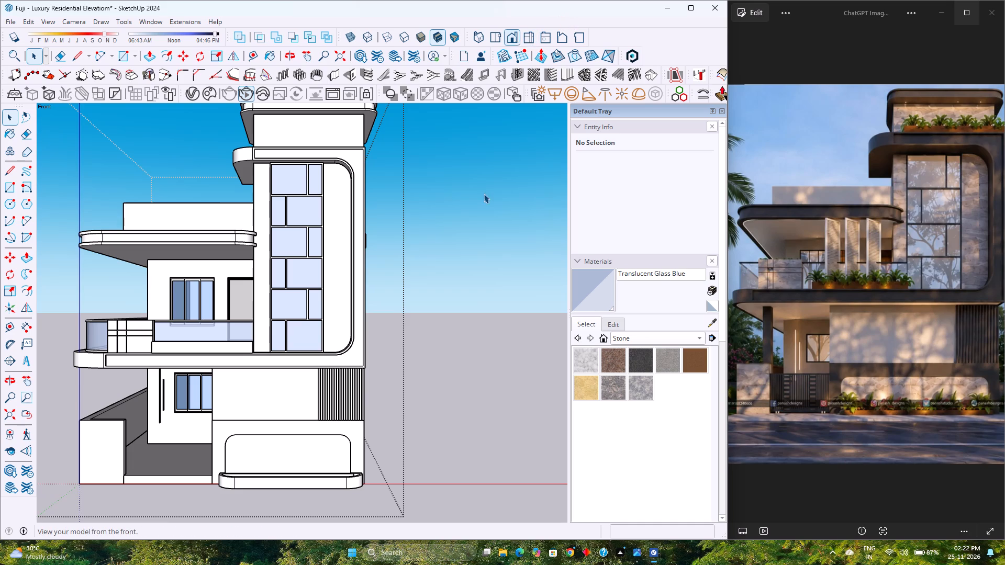
pyautogui.scroll(-4, 326, 286)
pyautogui.scroll(3, 326, 286)
pyautogui.scroll(-3, 326, 286)
pyautogui.click(6, 413)
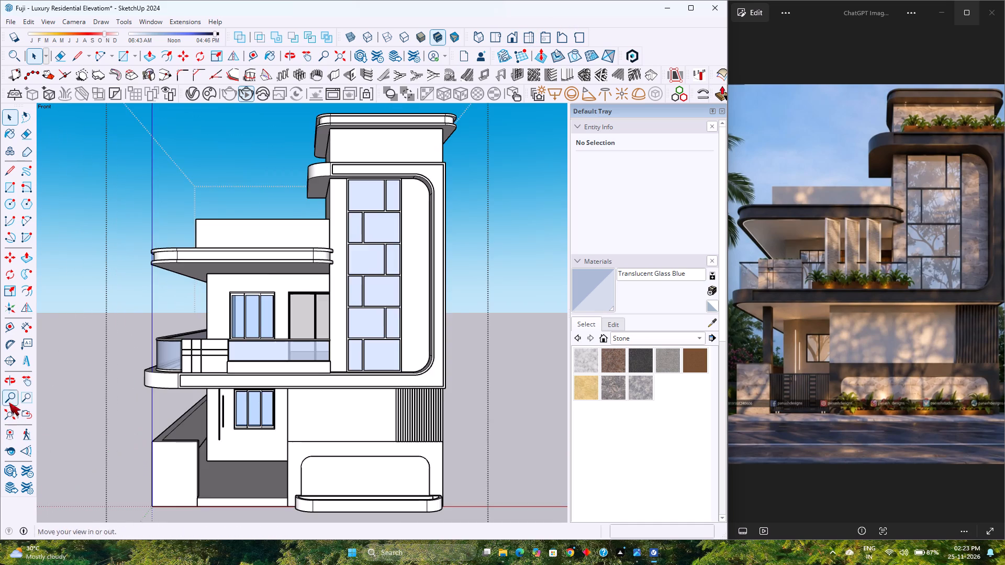
# Examine the front elevation around the first-floor balcony, its windows and the glazed tower.
pyautogui.scroll(-4, 229, 298)
pyautogui.scroll(3, 229, 298)
pyautogui.scroll(-4, 229, 298)
pyautogui.scroll(4, 229, 298)
pyautogui.scroll(-4, 229, 298)
pyautogui.scroll(4, 229, 298)
pyautogui.scroll(-4, 229, 298)
pyautogui.scroll(5, 229, 298)
pyautogui.scroll(-3, 229, 298)
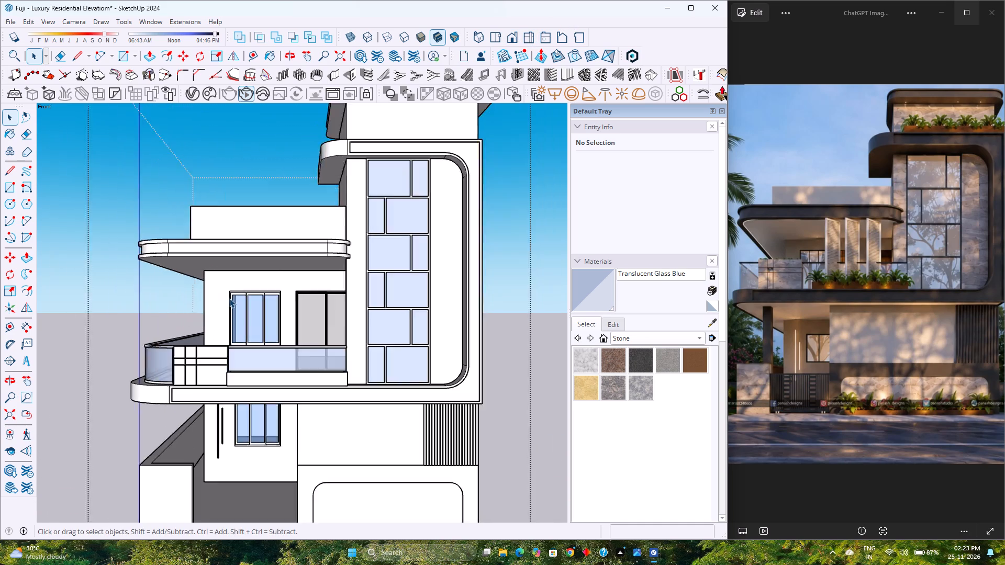
pyautogui.scroll(-2, 229, 298)
pyautogui.scroll(3, 241, 299)
pyautogui.scroll(-4, 240, 304)
pyautogui.scroll(4, 310, 314)
pyautogui.scroll(-4, 310, 314)
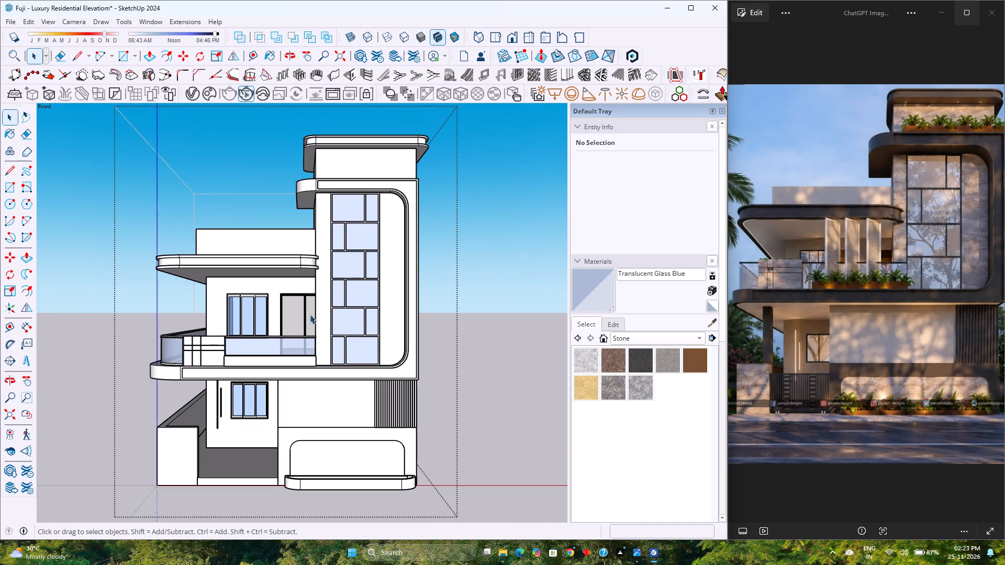
pyautogui.scroll(5, 329, 340)
pyautogui.scroll(-5, 329, 340)
pyautogui.scroll(4, 329, 340)
pyautogui.scroll(-5, 329, 340)
pyautogui.scroll(5, 329, 340)
pyautogui.scroll(-5, 329, 340)
pyautogui.scroll(5, 329, 340)
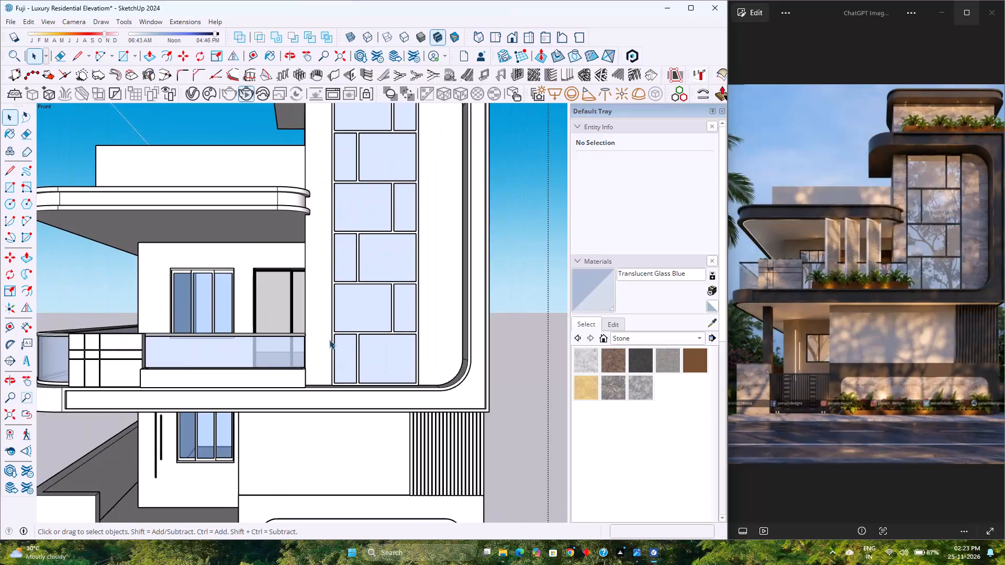
pyautogui.scroll(-4, 329, 340)
pyautogui.scroll(4, 329, 339)
pyautogui.scroll(-3, 329, 339)
pyautogui.scroll(4, 328, 338)
pyautogui.scroll(-4, 326, 336)
pyautogui.scroll(3, 326, 336)
pyautogui.scroll(-4, 326, 336)
pyautogui.scroll(4, 326, 336)
pyautogui.scroll(-3, 326, 336)
pyautogui.scroll(4, 325, 336)
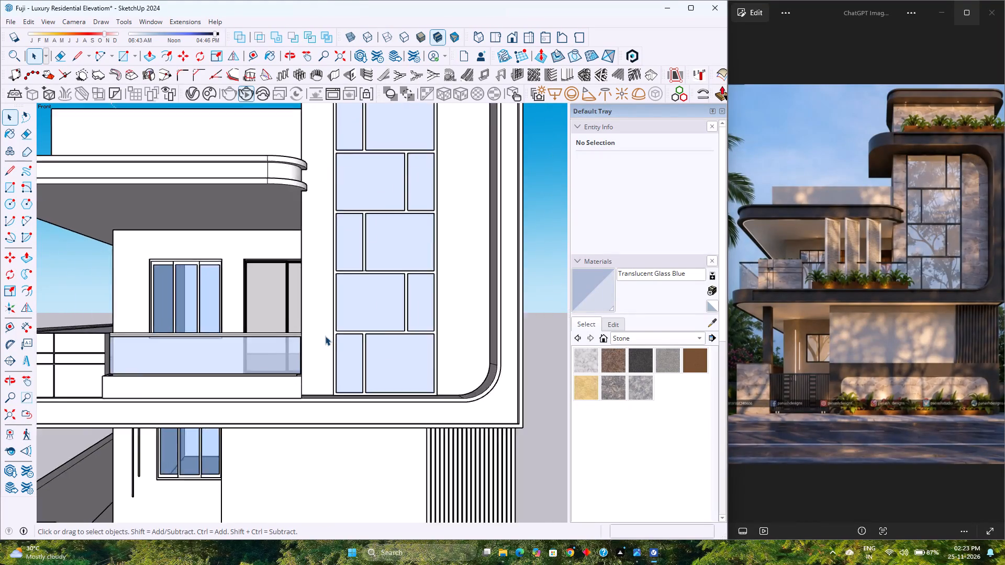
pyautogui.scroll(-3, 325, 336)
pyautogui.scroll(4, 325, 335)
pyautogui.scroll(-5, 325, 334)
pyautogui.scroll(5, 325, 334)
pyautogui.scroll(-4, 324, 334)
pyautogui.scroll(5, 324, 334)
pyautogui.scroll(-5, 323, 332)
pyautogui.scroll(5, 323, 332)
pyautogui.scroll(-5, 323, 332)
pyautogui.scroll(4, 323, 332)
pyautogui.scroll(-8, 323, 332)
# Examine the corner where the balcony's glass railing and planter box meet the tower wall and its lower glazing.
pyautogui.moveTo(351, 307); pyautogui.dragTo(321, 297, button='middle')
pyautogui.middleClick(321, 297)
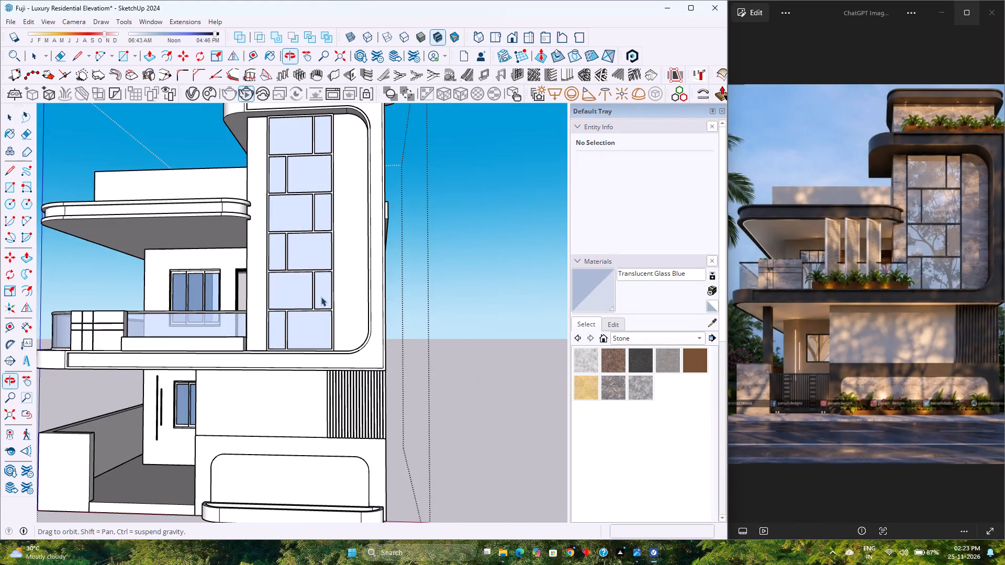
pyautogui.scroll(-3, 321, 296)
pyautogui.moveTo(295, 317); pyautogui.dragTo(421, 376, button='middle')
pyautogui.middleClick(423, 376)
pyautogui.scroll(14, 398, 377)
pyautogui.moveTo(391, 397); pyautogui.dragTo(448, 465, button='middle')
pyautogui.middleClick(447, 465)
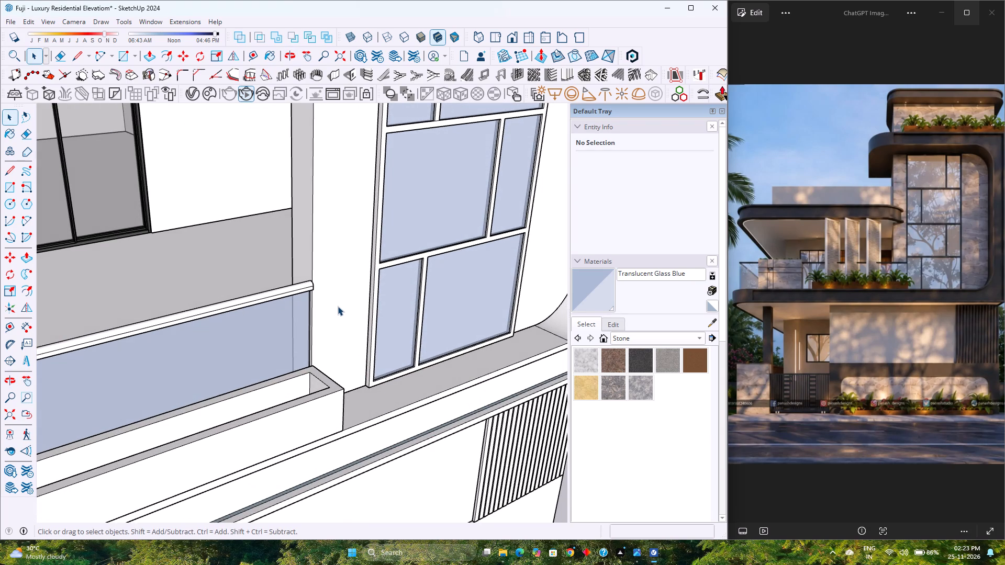
pyautogui.scroll(1, 338, 306)
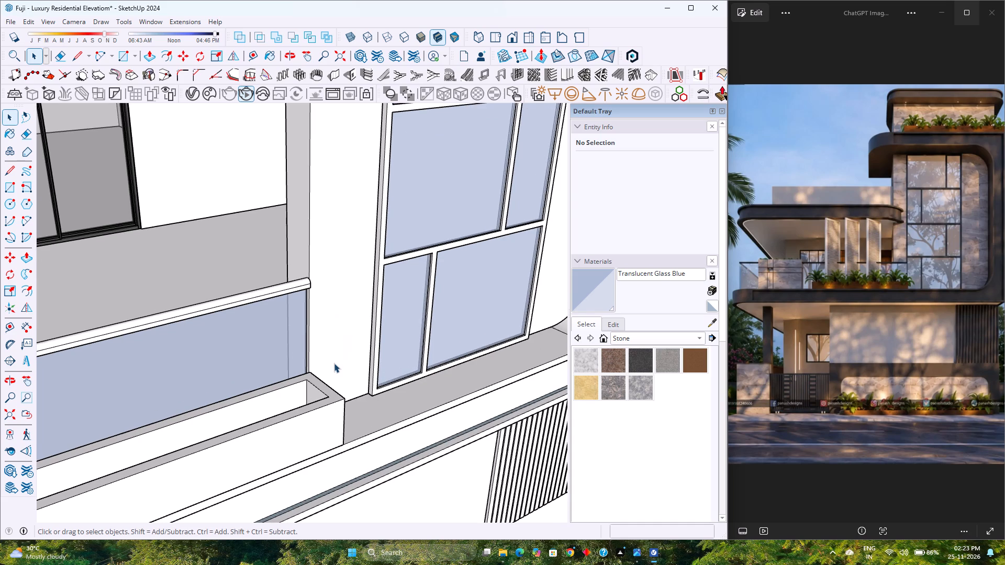
pyautogui.scroll(3, 332, 366)
pyautogui.scroll(-3, 332, 368)
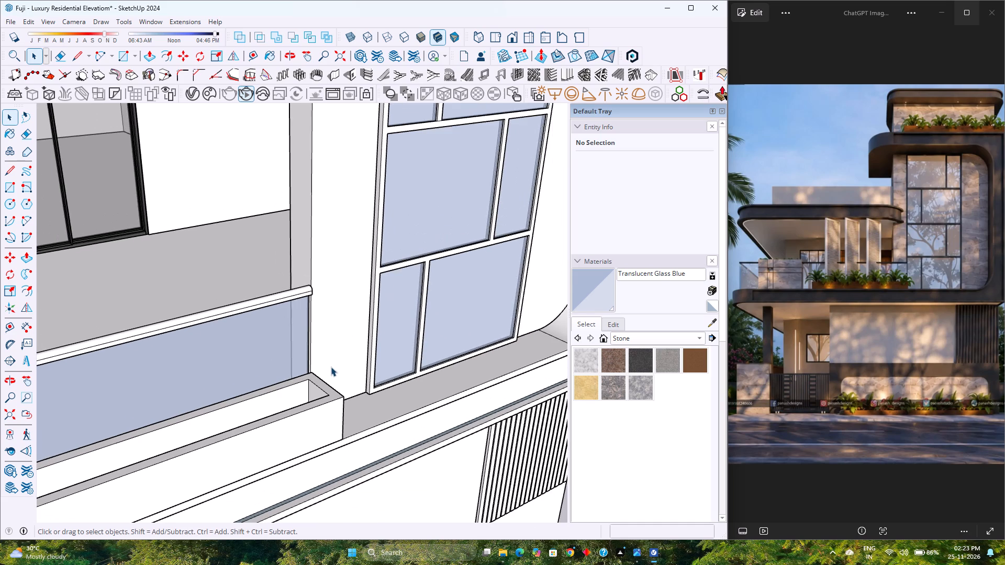
pyautogui.scroll(3, 331, 367)
pyautogui.scroll(-2, 330, 363)
pyautogui.scroll(4, 311, 295)
pyautogui.moveTo(310, 285); pyautogui.dragTo(314, 291, button='middle')
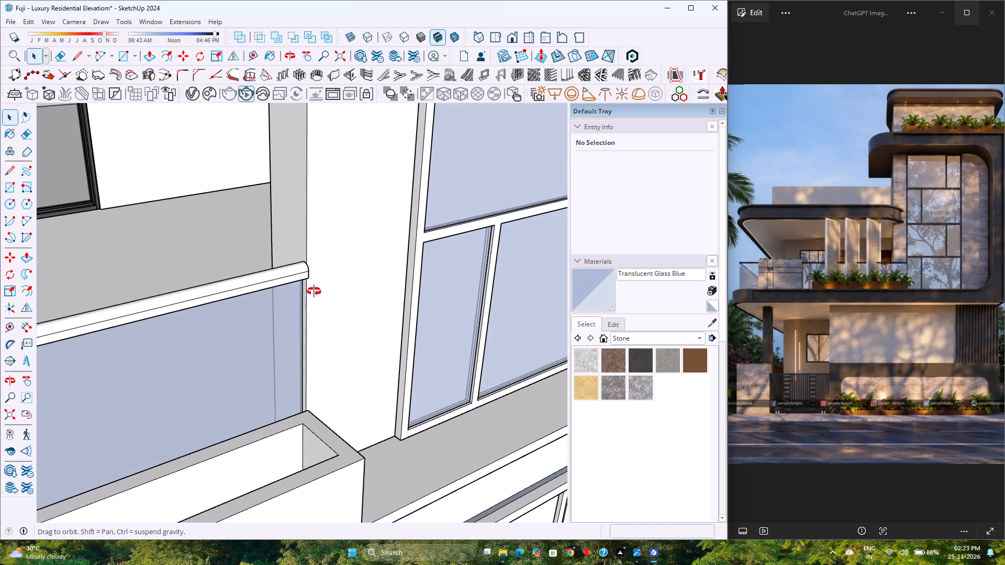
pyautogui.moveTo(314, 291); pyautogui.dragTo(318, 347, button='middle')
pyautogui.middleClick(318, 347)
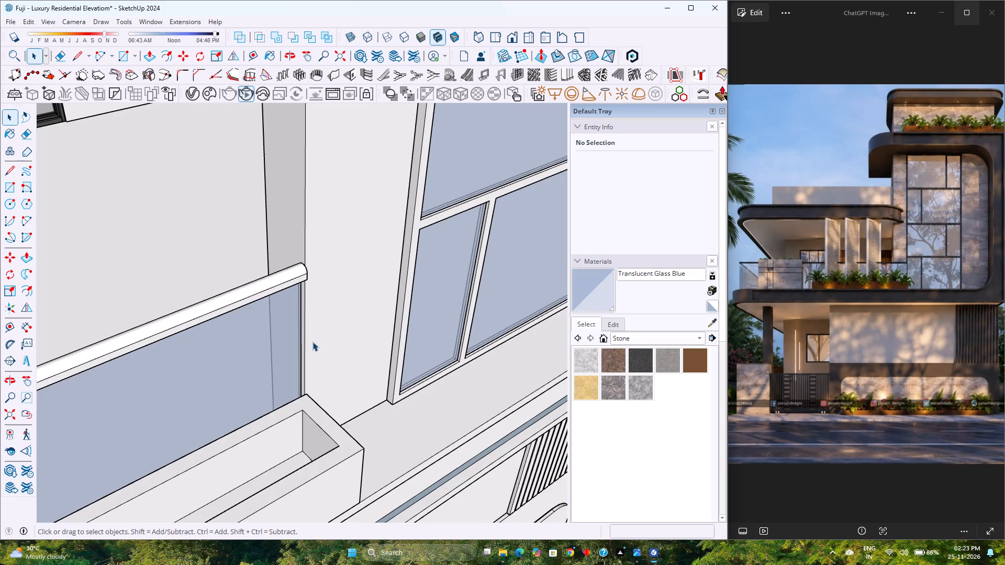
pyautogui.scroll(-1, 311, 342)
pyautogui.scroll(3, 311, 342)
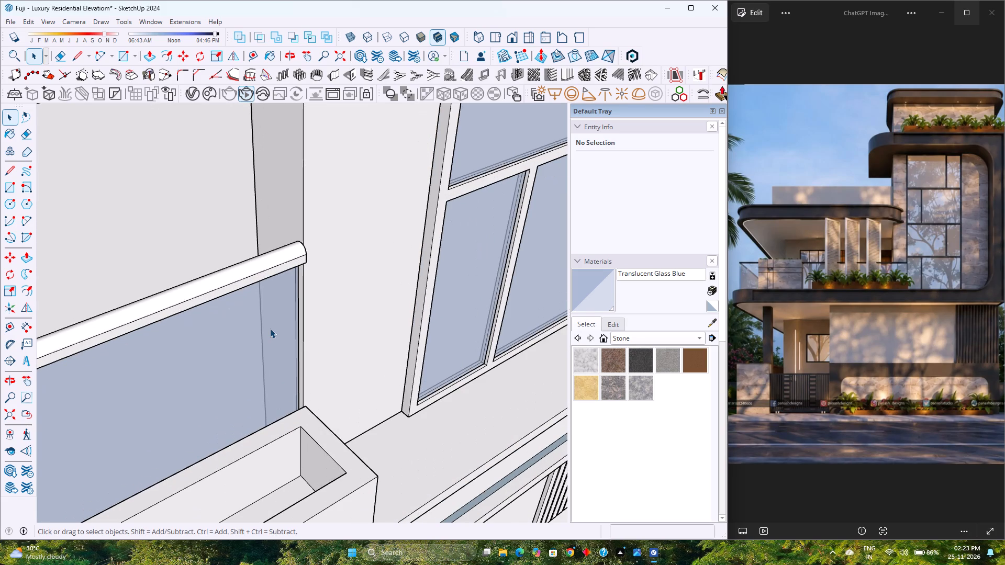
pyautogui.scroll(-3, 278, 328)
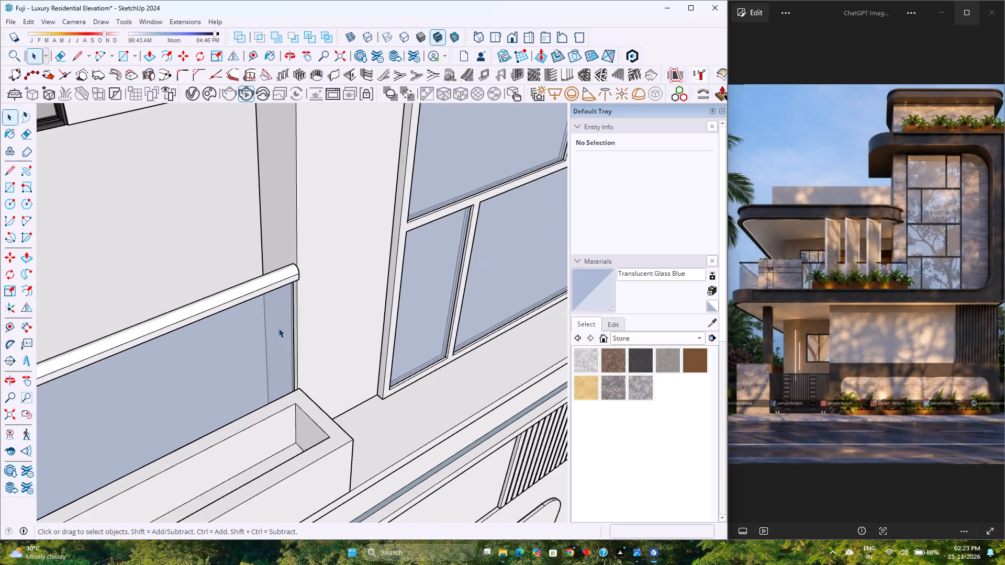
pyautogui.scroll(-7, 278, 328)
# Examine the balcony floor, curved slab edges and whole building from the left side and above.
pyautogui.moveTo(275, 328); pyautogui.dragTo(414, 303, button='middle')
pyautogui.middleClick(414, 303)
pyautogui.scroll(-5, 412, 302)
pyautogui.moveTo(433, 318); pyautogui.dragTo(429, 318, button='middle')
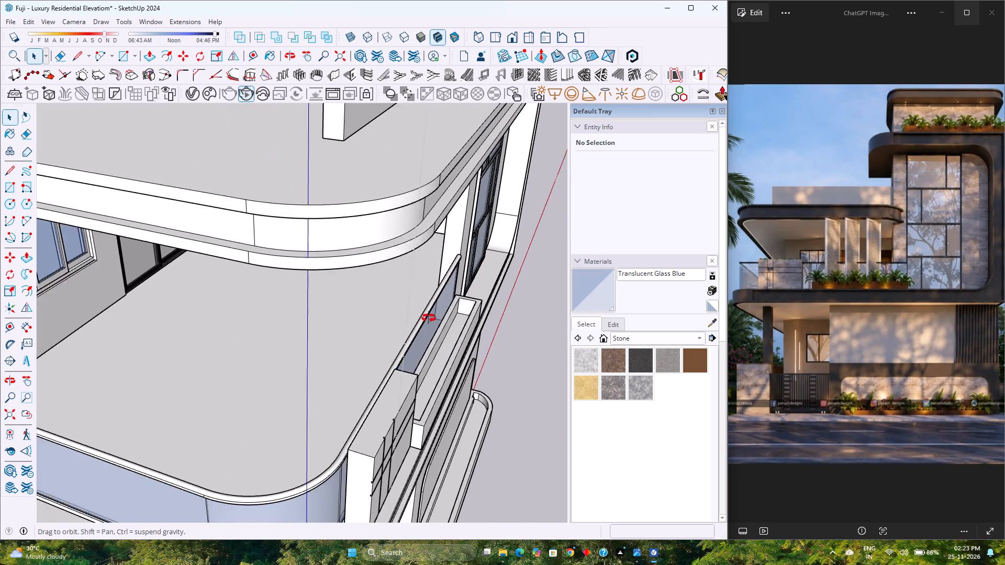
pyautogui.moveTo(429, 318); pyautogui.dragTo(293, 295, button='middle')
pyautogui.scroll(-8, 384, 304)
pyautogui.moveTo(293, 316); pyautogui.dragTo(484, 302, button='middle')
pyautogui.middleClick(484, 302)
pyautogui.middleClick(484, 302)
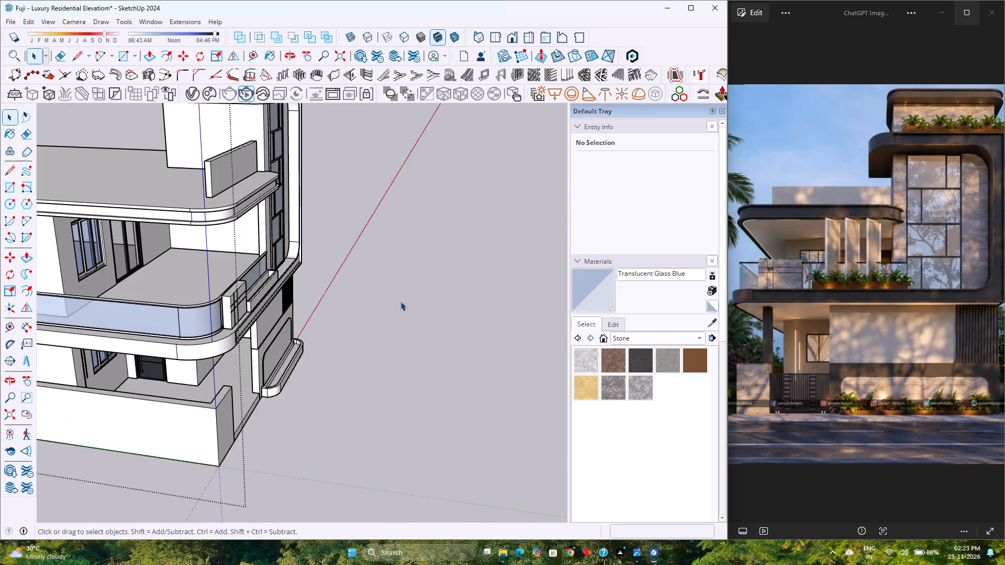
pyautogui.scroll(-9, 400, 301)
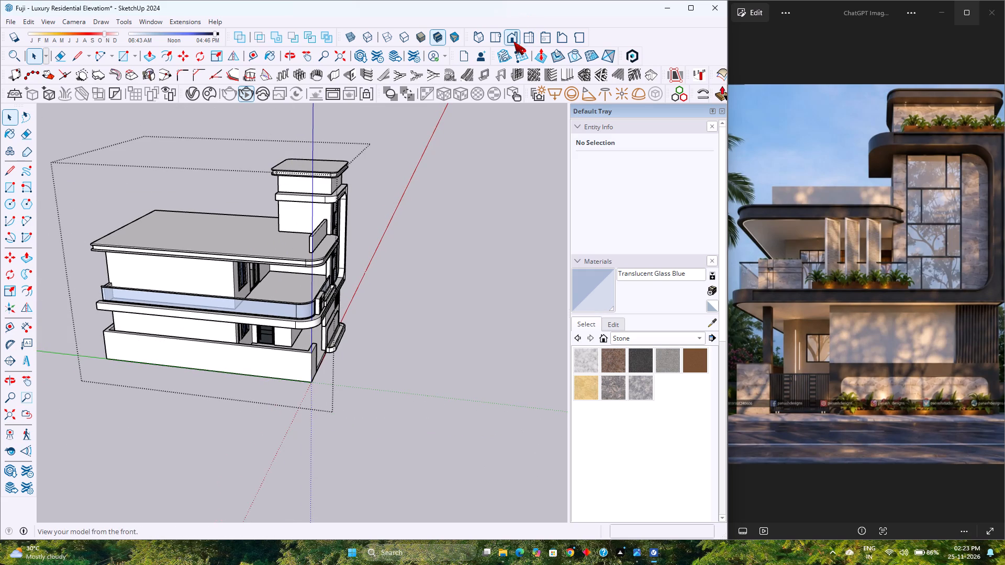
# Show the standard Front view and examine the façade from the front and from the raised front-left corner.
pyautogui.click(513, 41)
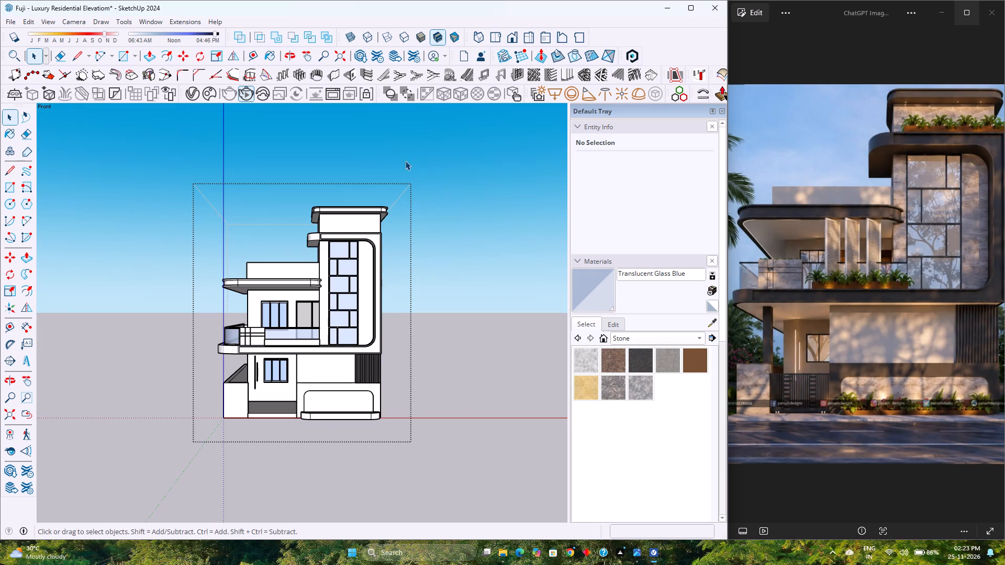
pyautogui.scroll(5, 243, 316)
pyautogui.scroll(7, 320, 364)
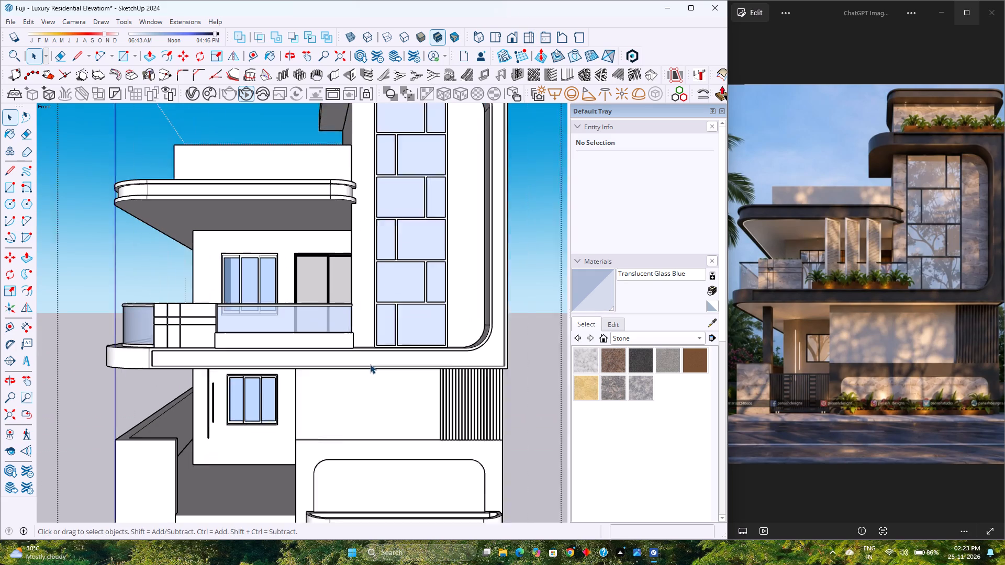
pyautogui.moveTo(238, 357); pyautogui.dragTo(182, 366, button='middle')
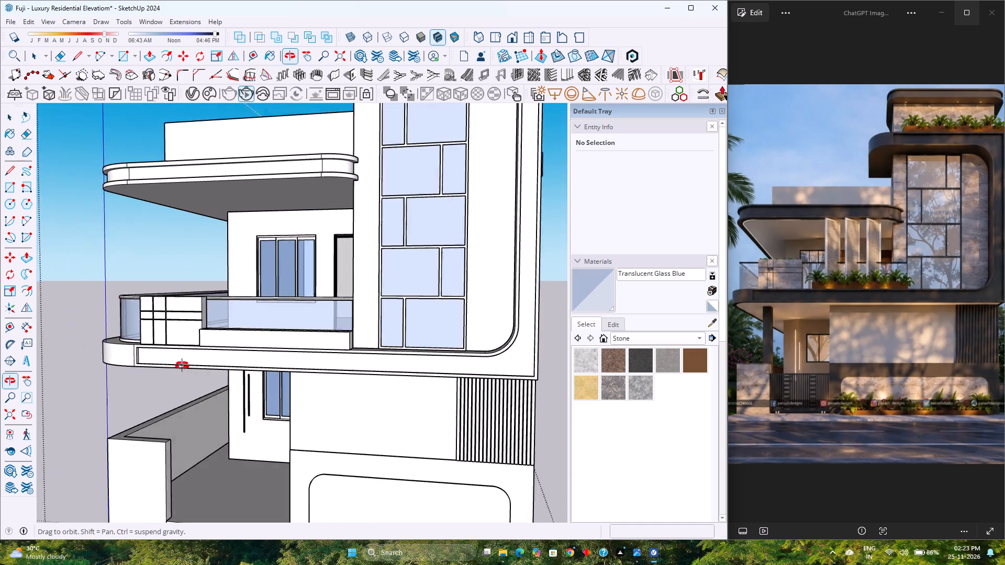
pyautogui.moveTo(182, 366); pyautogui.dragTo(373, 419, button='middle')
pyautogui.scroll(-10, 234, 367)
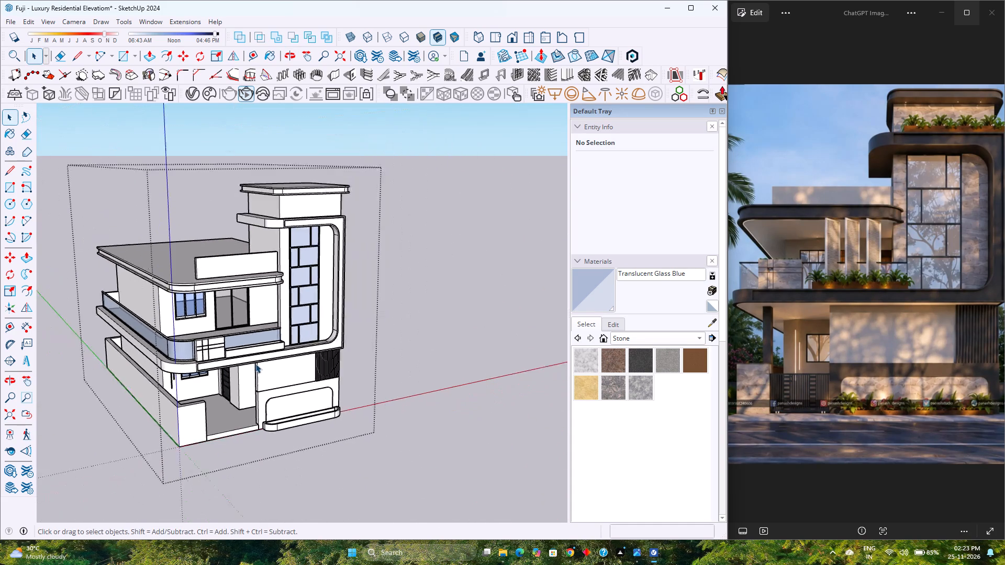
pyautogui.scroll(-1, 255, 364)
pyautogui.scroll(5, 255, 364)
pyautogui.scroll(-5, 255, 364)
pyautogui.scroll(5, 255, 364)
pyautogui.scroll(-4, 255, 364)
pyautogui.scroll(4, 255, 364)
pyautogui.scroll(-3, 255, 364)
pyautogui.scroll(4, 255, 364)
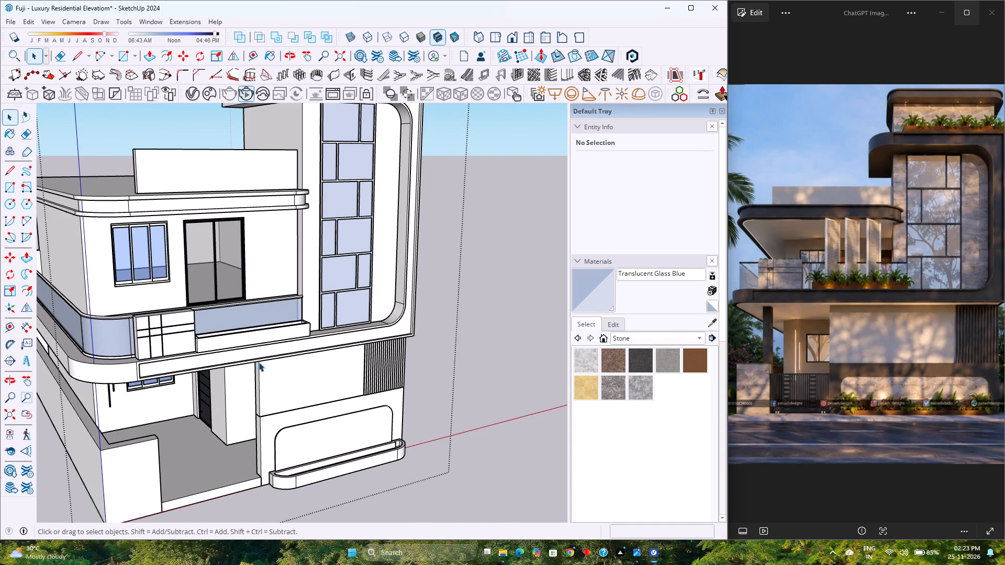
pyautogui.scroll(-5, 260, 361)
pyautogui.scroll(4, 260, 361)
pyautogui.scroll(-3, 260, 361)
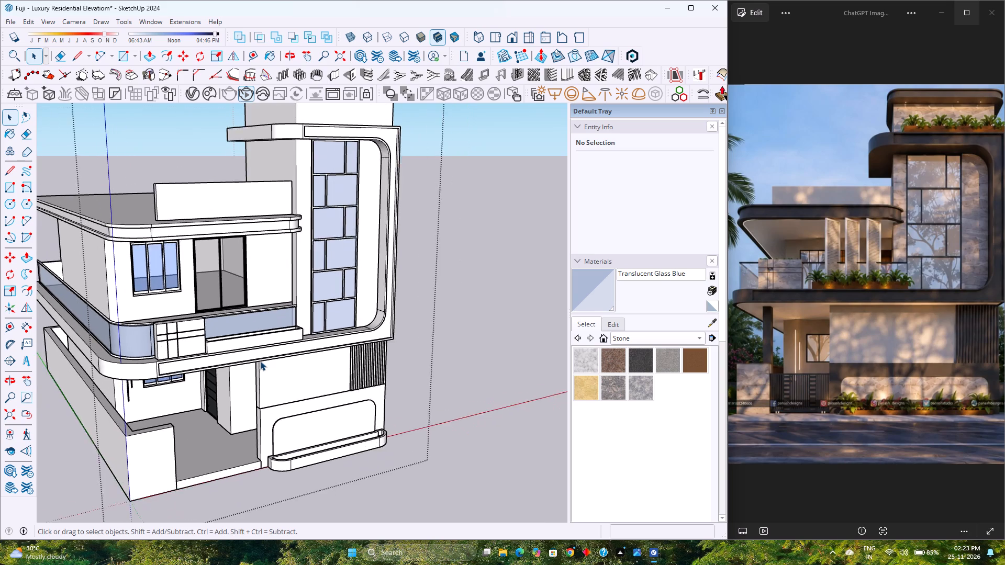
pyautogui.scroll(3, 260, 361)
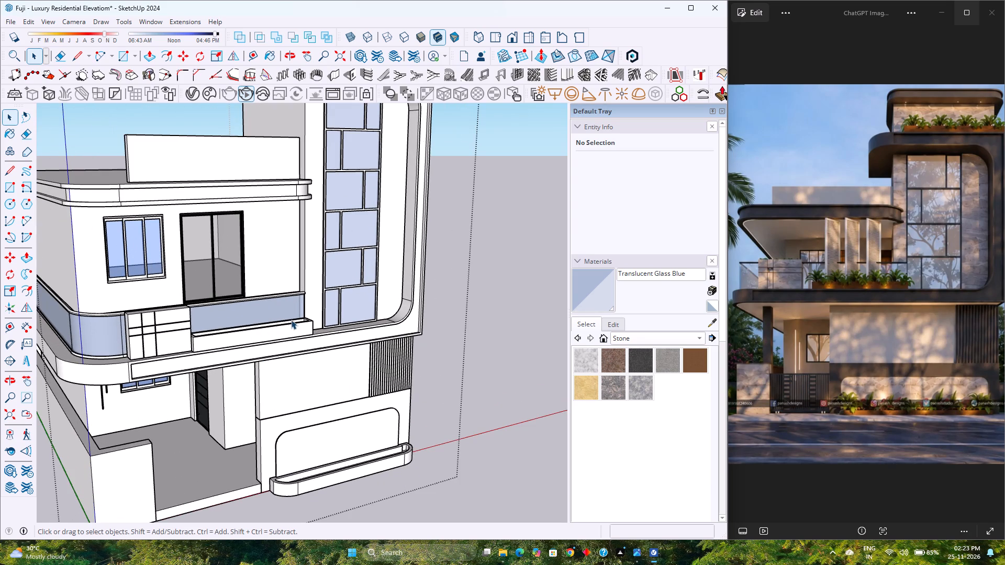
pyautogui.scroll(-4, 297, 310)
pyautogui.scroll(5, 297, 310)
pyautogui.scroll(-4, 297, 310)
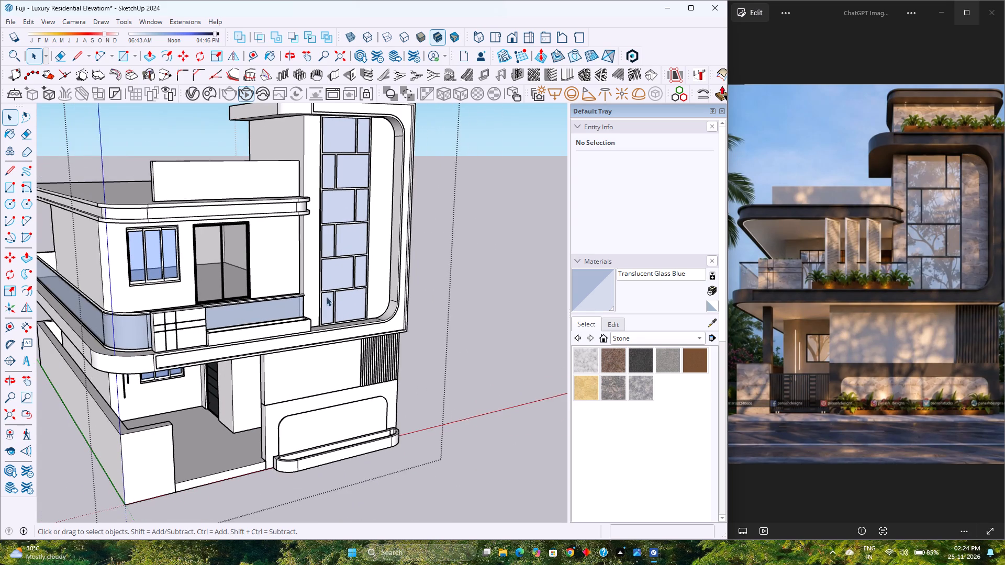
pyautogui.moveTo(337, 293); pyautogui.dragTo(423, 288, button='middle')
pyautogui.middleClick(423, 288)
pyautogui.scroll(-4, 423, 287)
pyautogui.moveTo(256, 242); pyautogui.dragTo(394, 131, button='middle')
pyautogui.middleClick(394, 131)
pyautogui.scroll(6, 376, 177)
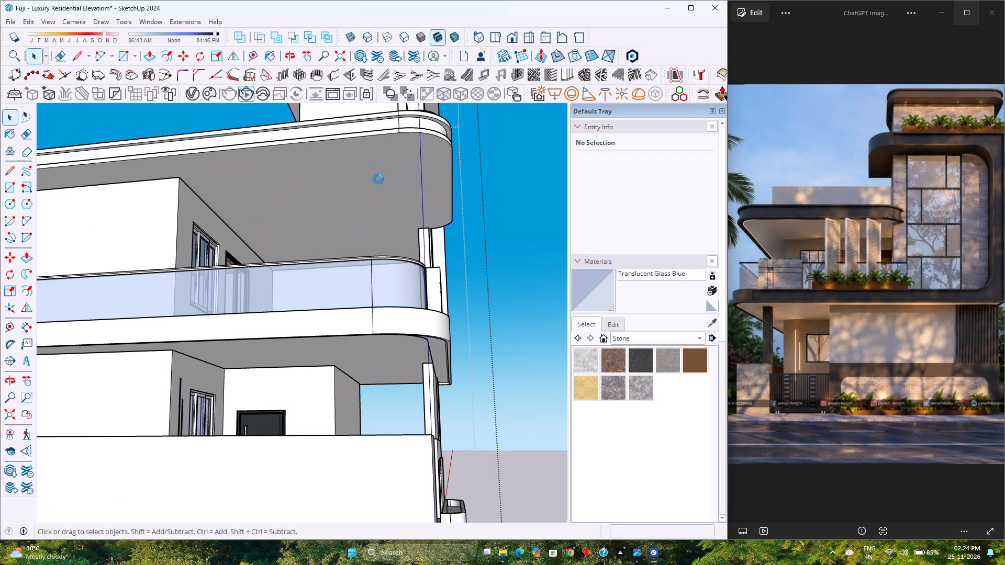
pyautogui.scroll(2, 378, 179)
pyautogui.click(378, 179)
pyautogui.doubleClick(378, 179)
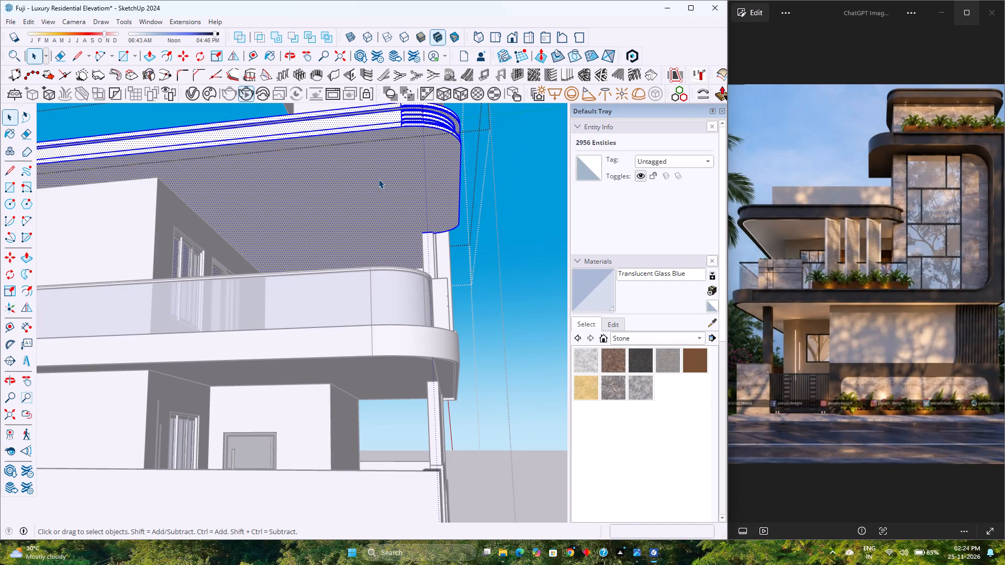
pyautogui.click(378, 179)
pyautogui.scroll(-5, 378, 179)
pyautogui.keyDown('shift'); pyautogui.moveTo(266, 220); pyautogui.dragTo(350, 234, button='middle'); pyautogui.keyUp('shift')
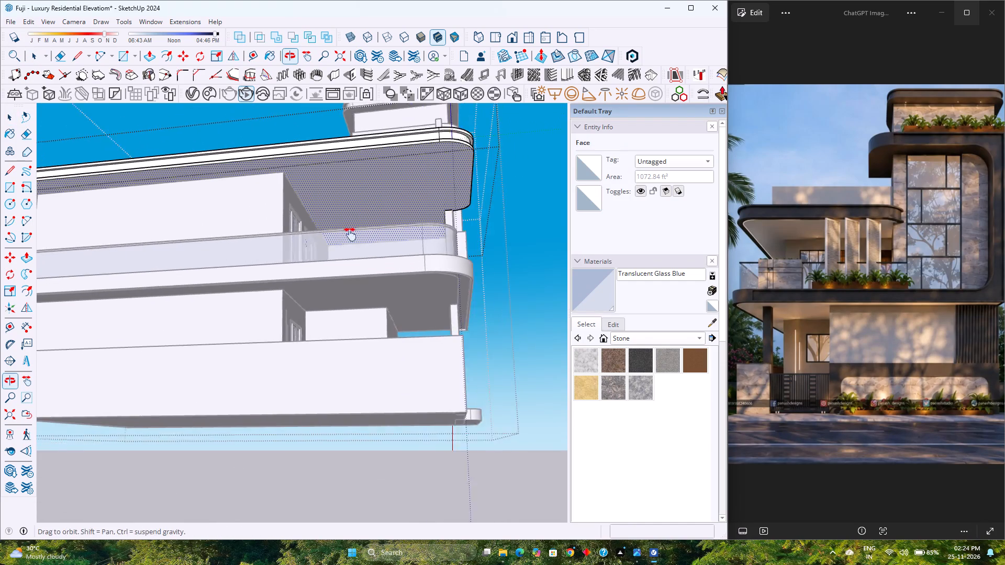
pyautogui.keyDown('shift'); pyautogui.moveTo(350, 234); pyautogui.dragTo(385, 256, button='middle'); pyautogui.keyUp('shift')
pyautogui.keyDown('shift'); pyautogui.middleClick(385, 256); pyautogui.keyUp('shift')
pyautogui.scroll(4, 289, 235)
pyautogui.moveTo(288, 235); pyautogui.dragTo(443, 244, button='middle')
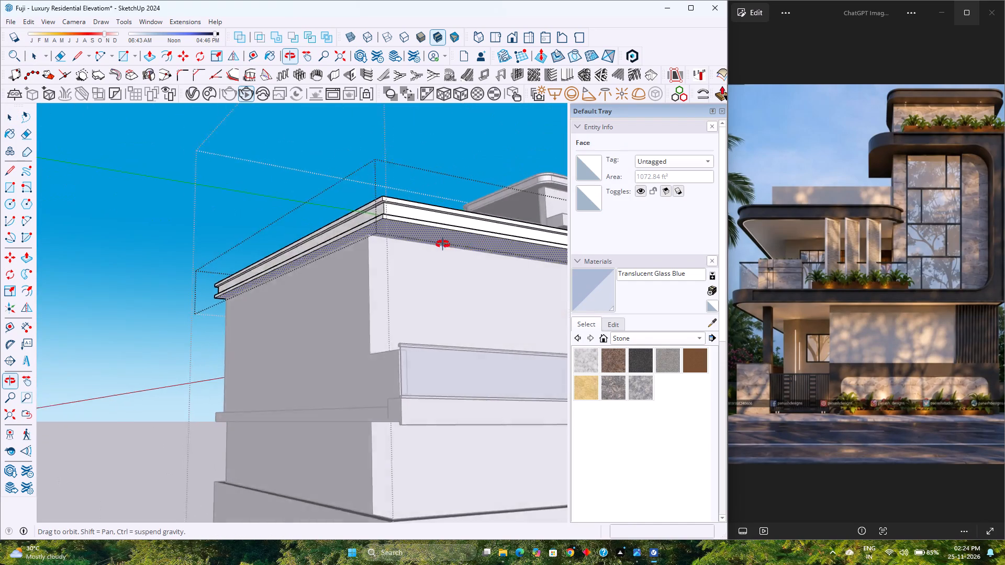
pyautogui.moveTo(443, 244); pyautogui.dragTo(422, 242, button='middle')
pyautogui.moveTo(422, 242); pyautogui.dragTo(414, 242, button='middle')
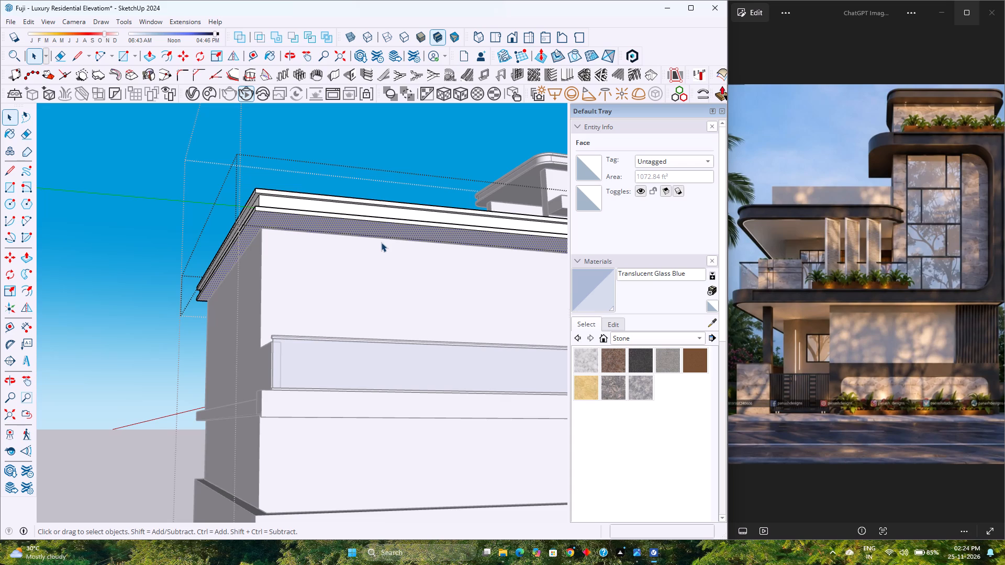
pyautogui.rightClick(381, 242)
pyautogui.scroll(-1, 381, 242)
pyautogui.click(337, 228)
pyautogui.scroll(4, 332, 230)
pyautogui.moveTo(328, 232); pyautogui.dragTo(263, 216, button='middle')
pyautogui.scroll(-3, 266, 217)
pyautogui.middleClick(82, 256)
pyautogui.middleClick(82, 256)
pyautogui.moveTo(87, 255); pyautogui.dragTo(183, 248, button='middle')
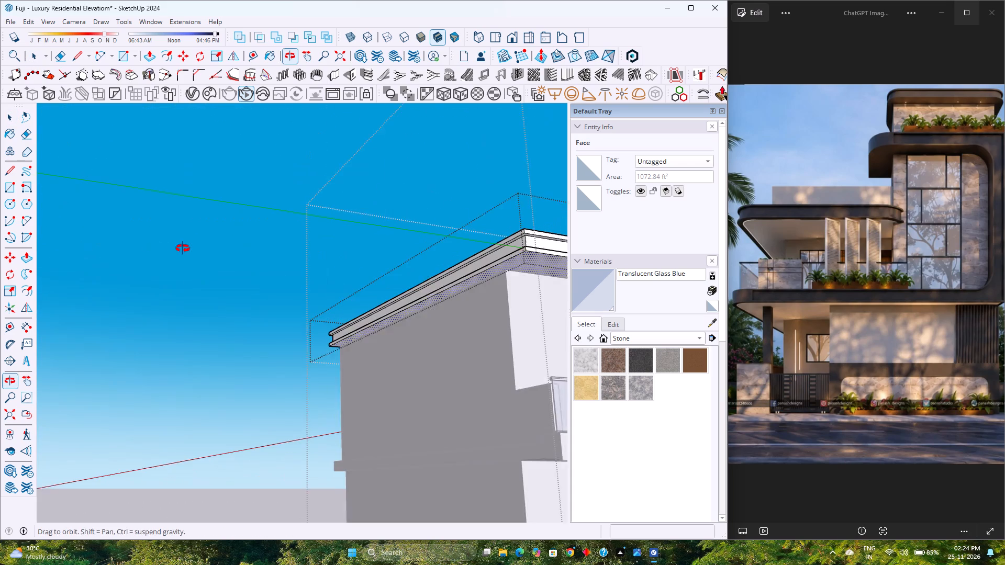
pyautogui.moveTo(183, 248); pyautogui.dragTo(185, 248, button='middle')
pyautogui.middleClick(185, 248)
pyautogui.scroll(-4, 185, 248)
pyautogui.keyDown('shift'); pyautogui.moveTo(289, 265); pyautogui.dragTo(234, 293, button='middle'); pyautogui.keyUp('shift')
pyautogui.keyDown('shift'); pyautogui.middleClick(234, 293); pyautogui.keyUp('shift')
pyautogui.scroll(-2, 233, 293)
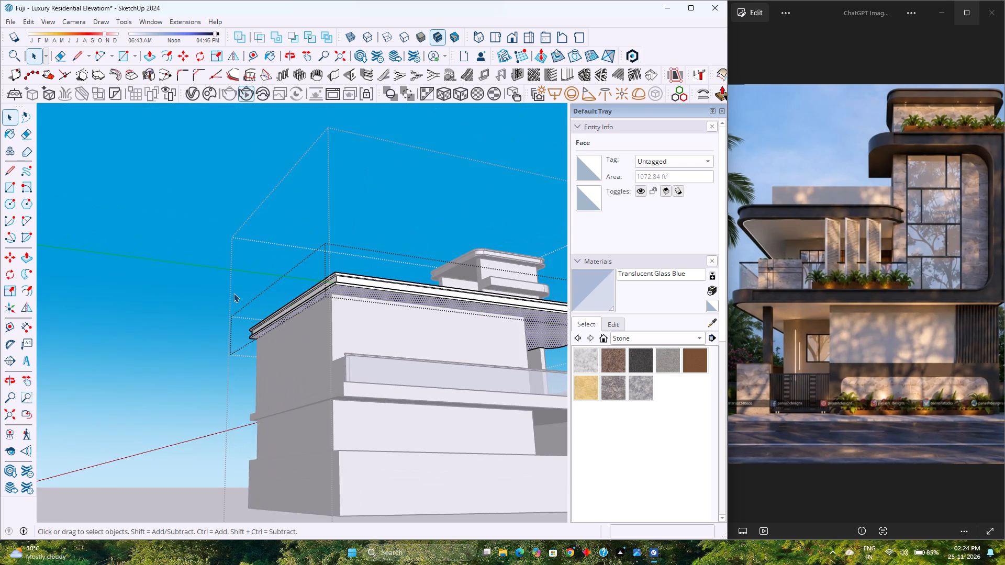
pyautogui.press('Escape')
# Open the main roof slab group and draw a 3' line on its underside from the rear-left wall corner to the slab's outer edge.
pyautogui.moveTo(322, 326); pyautogui.dragTo(312, 326, button='middle')
pyautogui.middleClick(312, 326)
pyautogui.scroll(2, 329, 287)
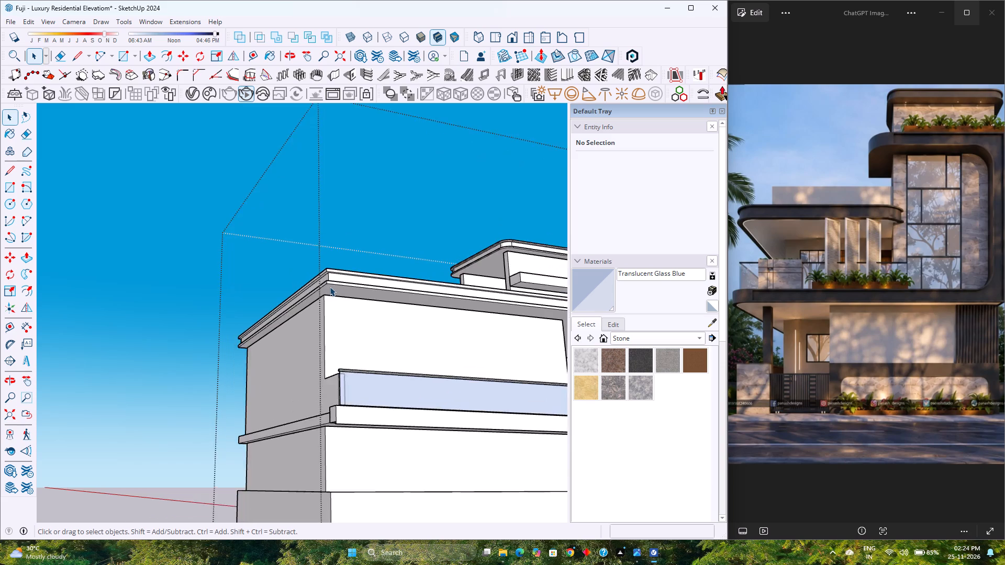
pyautogui.scroll(8, 330, 287)
pyautogui.doubleClick(327, 295)
pyautogui.scroll(8, 327, 295)
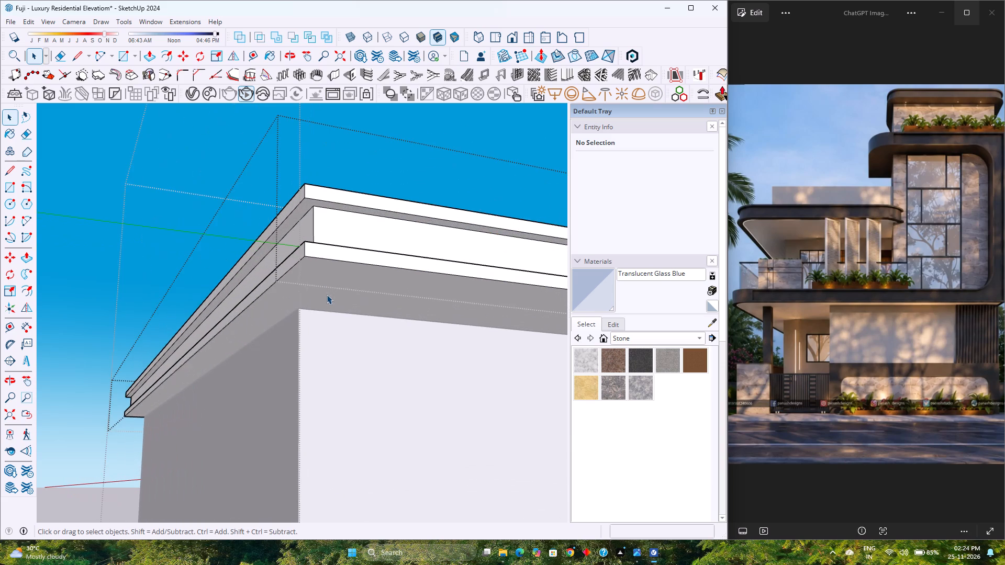
pyautogui.click(327, 295)
pyautogui.scroll(3, 306, 307)
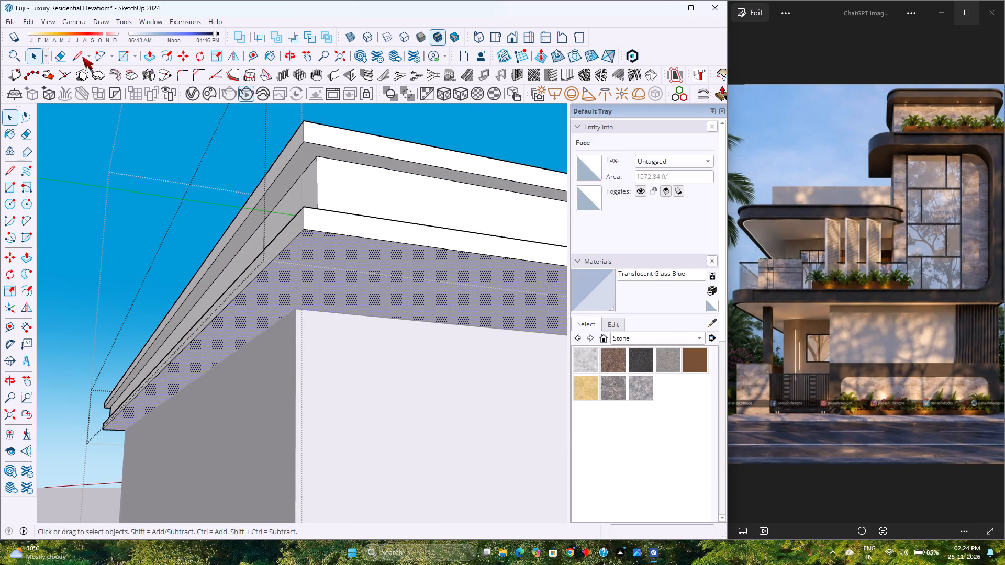
pyautogui.click(76, 56)
pyautogui.click(294, 311)
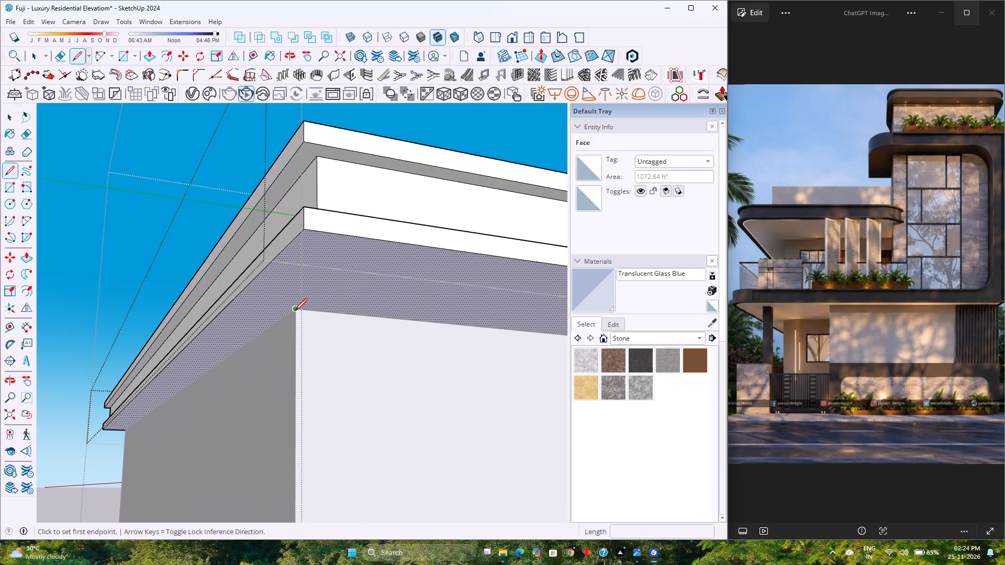
pyautogui.click(396, 243)
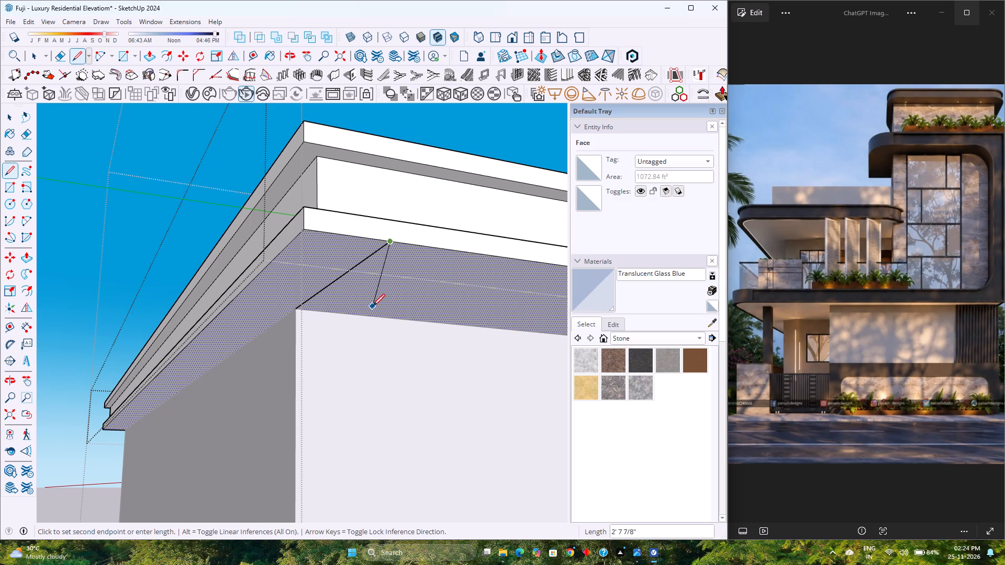
# Draw connected lines on the slab's underside along the upper walls: 24' 6" on the left side, 22' 3" behind the balcony, and forward beside the tower.
pyautogui.press('Escape')
pyautogui.scroll(-2, 379, 311)
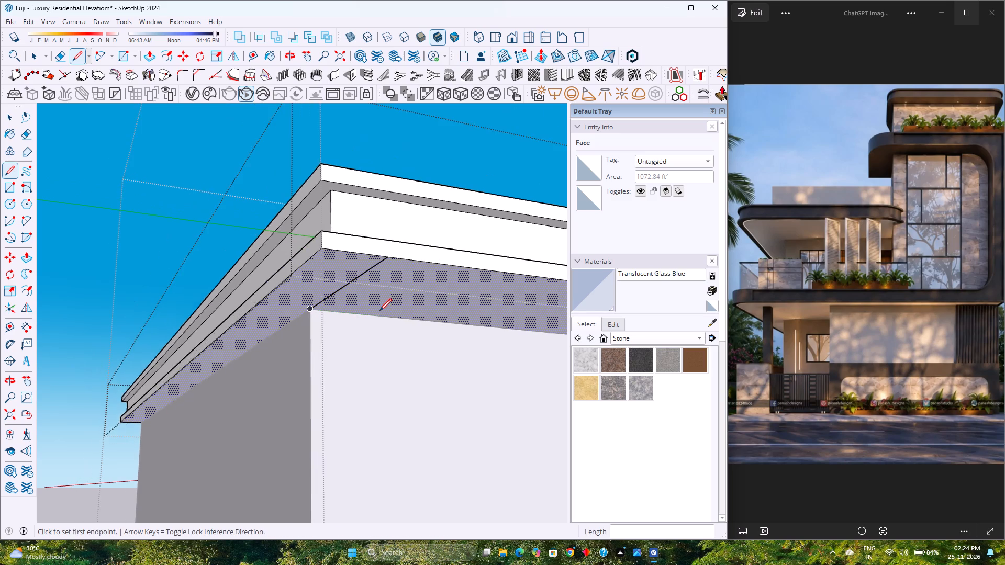
pyautogui.scroll(-4, 379, 311)
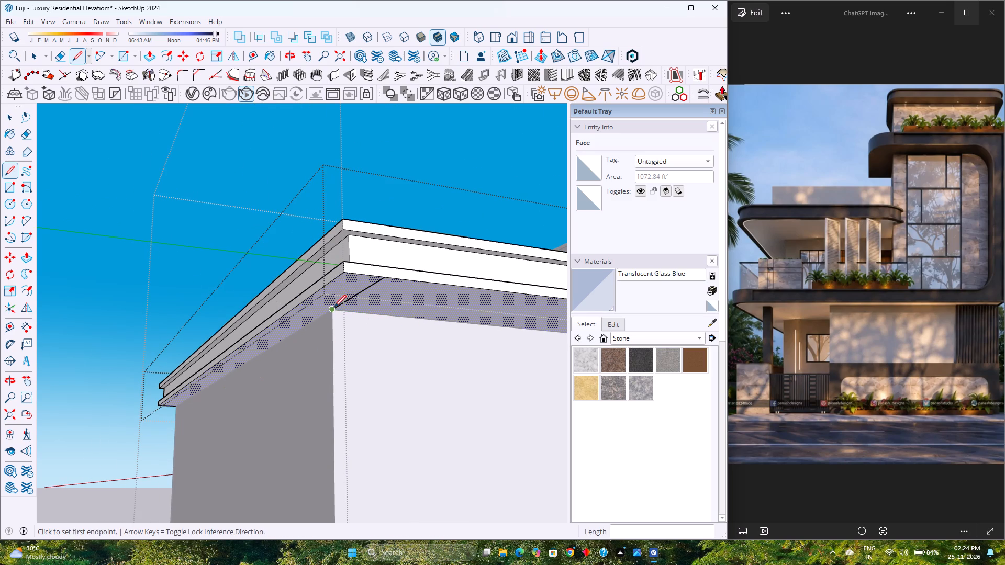
pyautogui.click(333, 309)
pyautogui.scroll(-8, 407, 322)
pyautogui.keyDown('shift'); pyautogui.moveTo(426, 331); pyautogui.dragTo(267, 330, button='middle'); pyautogui.keyUp('shift')
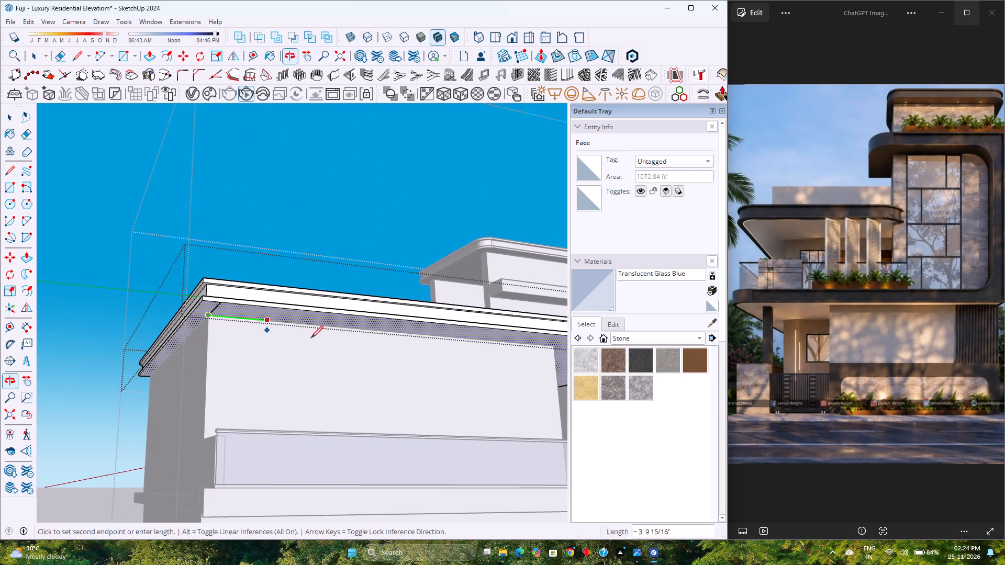
pyautogui.moveTo(374, 348); pyautogui.dragTo(170, 307, button='middle')
pyautogui.click(256, 251)
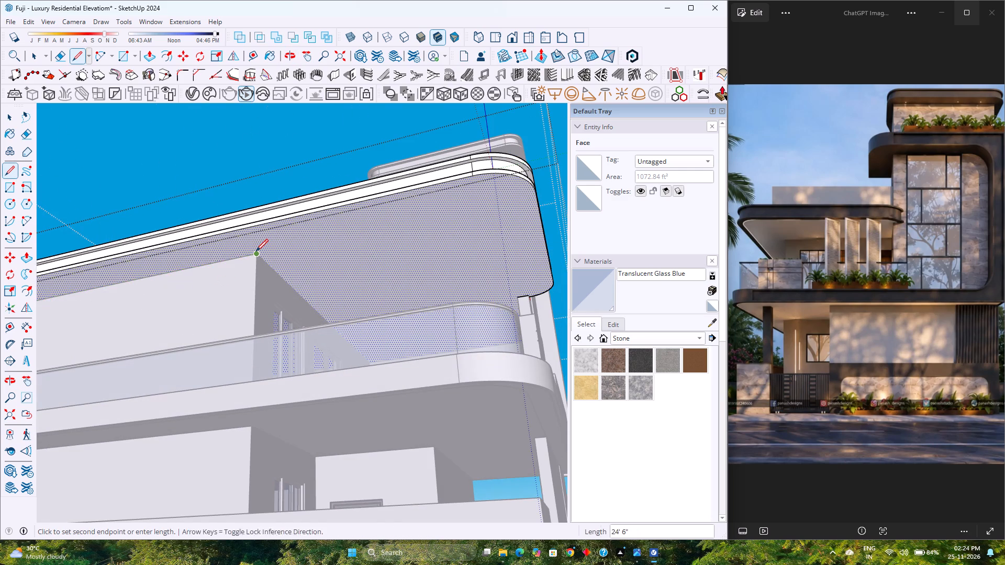
pyautogui.scroll(1, 283, 269)
pyautogui.moveTo(283, 269); pyautogui.dragTo(165, 299, button='middle')
pyautogui.middleClick(165, 299)
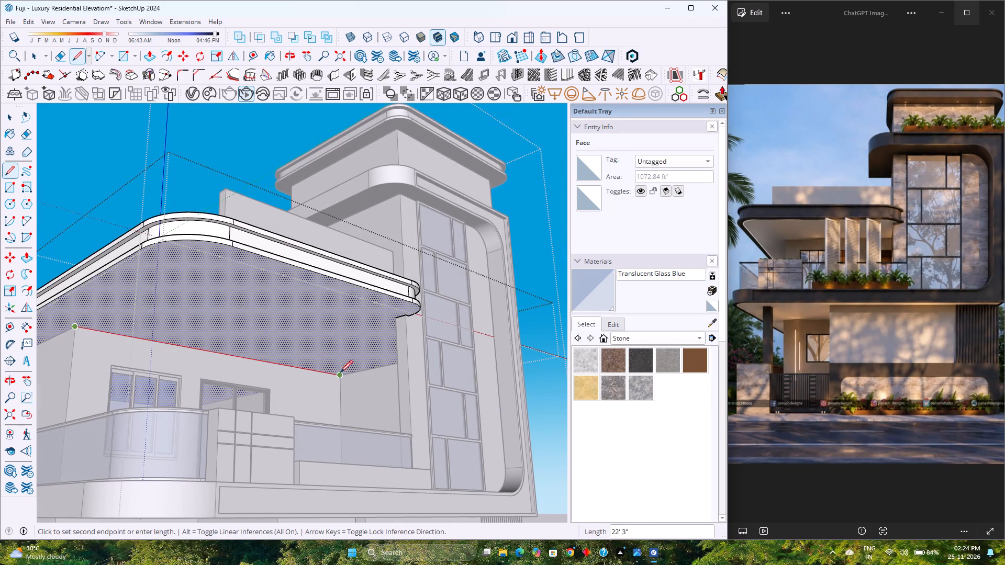
pyautogui.click(344, 374)
pyautogui.moveTo(340, 375); pyautogui.dragTo(533, 378, button='middle')
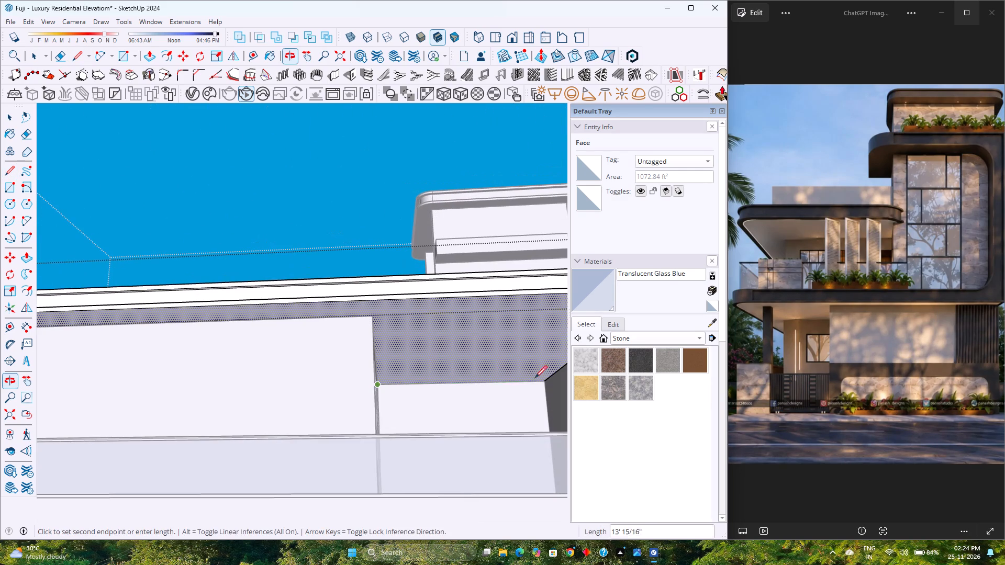
pyautogui.middleClick(533, 378)
pyautogui.click(549, 380)
pyautogui.scroll(2, 516, 380)
pyautogui.moveTo(506, 378); pyautogui.dragTo(424, 369, button='middle')
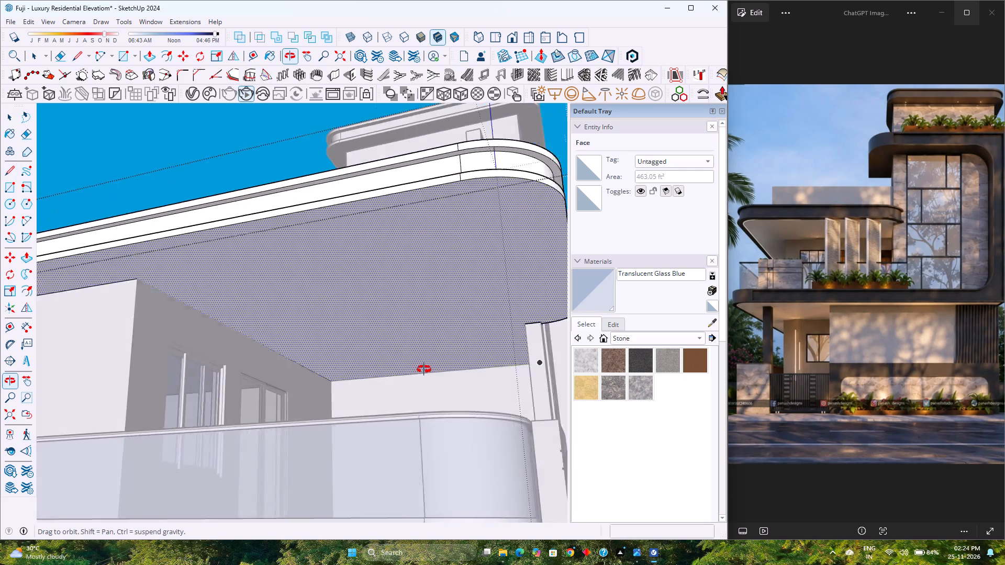
pyautogui.moveTo(424, 369); pyautogui.dragTo(410, 382, button='middle')
pyautogui.keyDown('shift'); pyautogui.moveTo(452, 378); pyautogui.dragTo(342, 385, button='middle'); pyautogui.keyUp('shift')
pyautogui.moveTo(341, 385); pyautogui.dragTo(527, 381, button='middle')
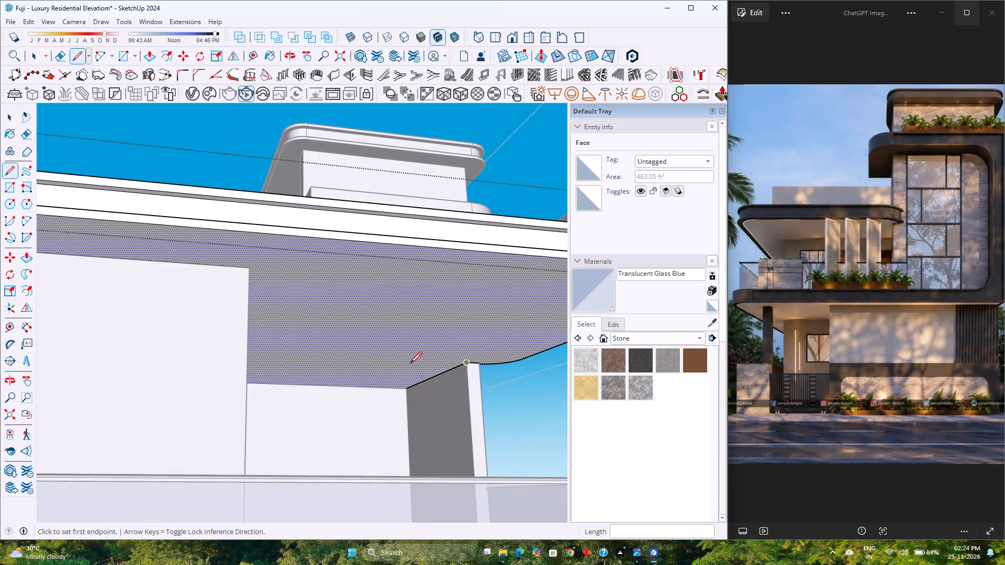
pyautogui.scroll(4, 406, 363)
pyautogui.scroll(-19, 401, 361)
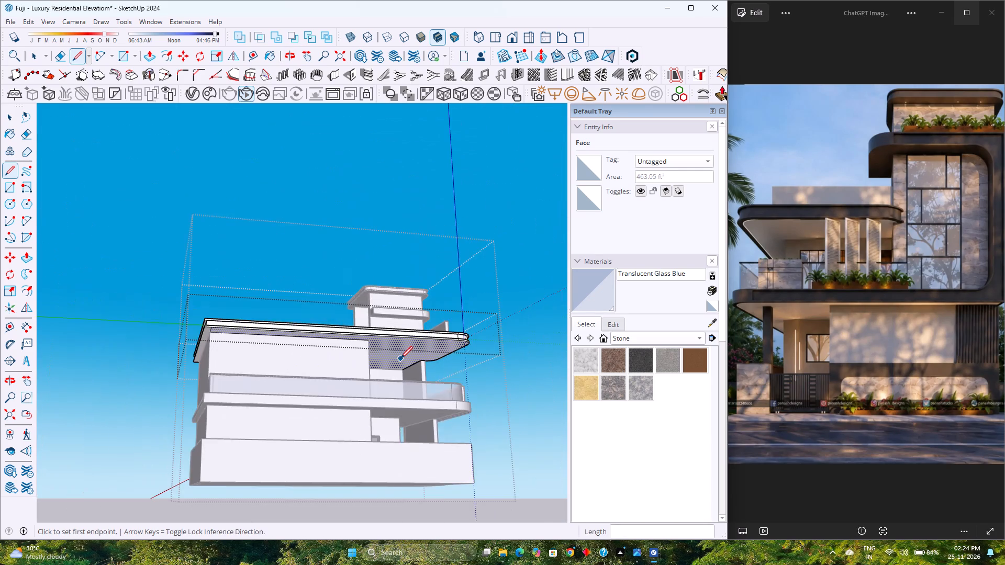
pyautogui.scroll(7, 204, 361)
pyautogui.scroll(4, 240, 320)
pyautogui.press('space')
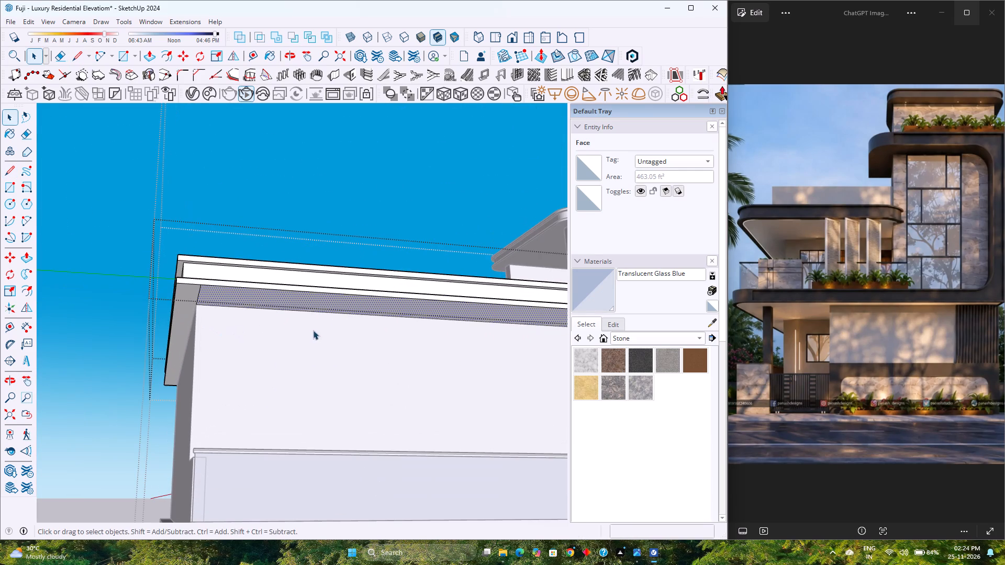
# Examine the main roof slab's underside and its junctions with the upper walls and tower from the side and front.
pyautogui.moveTo(317, 326); pyautogui.dragTo(189, 317, button='middle')
pyautogui.scroll(1, 189, 317)
pyautogui.scroll(-8, 189, 317)
pyautogui.moveTo(304, 333); pyautogui.dragTo(191, 338, button='middle')
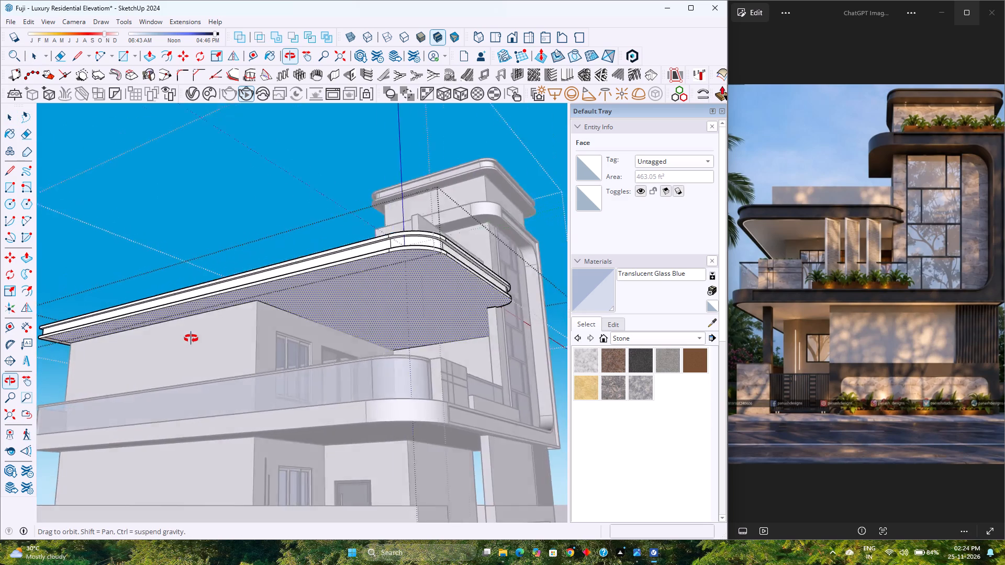
pyautogui.moveTo(191, 338); pyautogui.dragTo(43, 352, button='middle')
pyautogui.scroll(9, 194, 348)
pyautogui.keyDown('shift'); pyautogui.moveTo(203, 344); pyautogui.dragTo(224, 310, button='middle'); pyautogui.keyUp('shift')
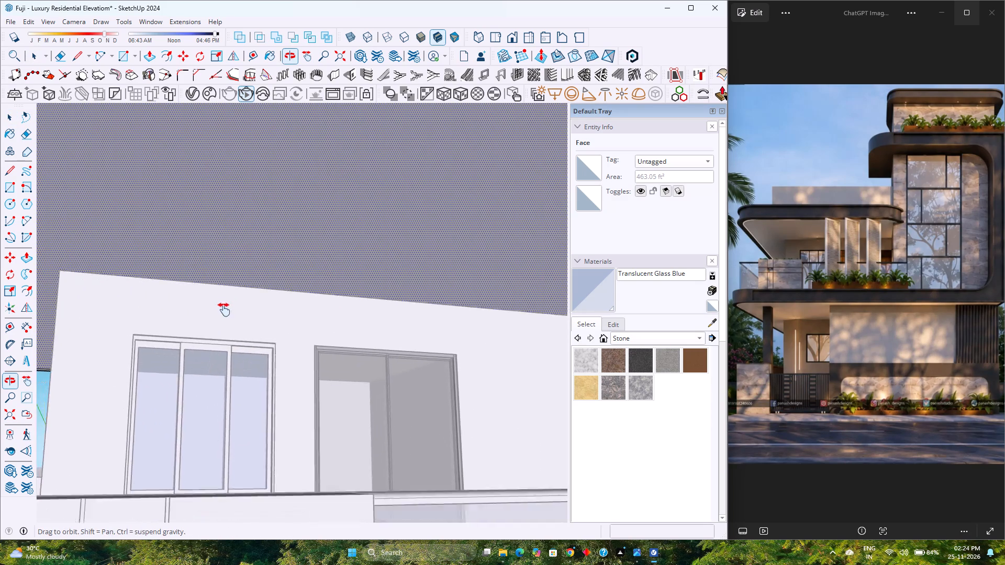
pyautogui.keyDown('shift'); pyautogui.moveTo(224, 310); pyautogui.dragTo(259, 293, button='middle'); pyautogui.keyUp('shift')
pyautogui.keyDown('shift'); pyautogui.scroll(1, 227, 306); pyautogui.keyUp('shift')
pyautogui.moveTo(261, 296); pyautogui.dragTo(264, 301, button='middle')
pyautogui.scroll(-11, 267, 313)
pyautogui.moveTo(316, 311); pyautogui.dragTo(354, 301, button='middle')
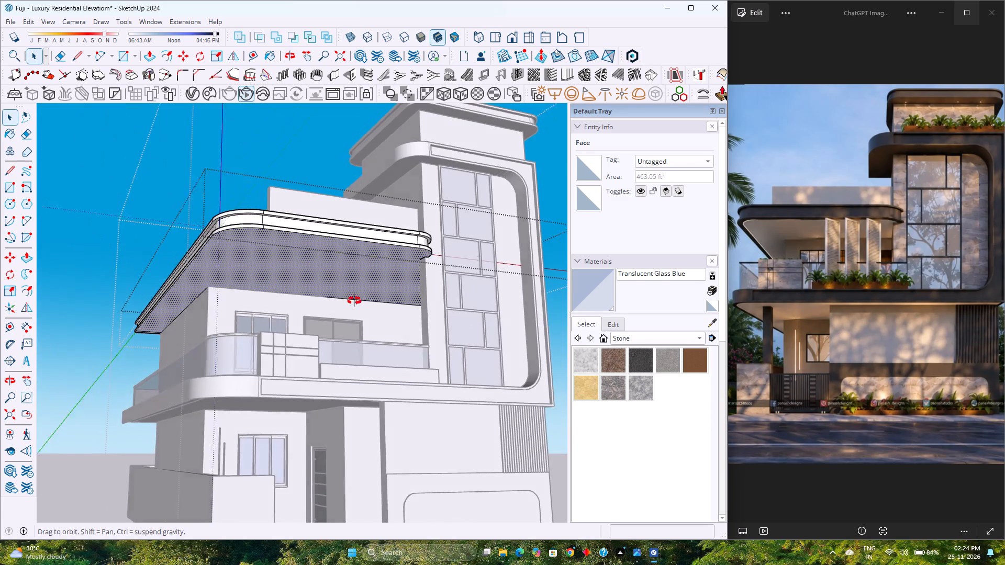
pyautogui.moveTo(354, 301); pyautogui.dragTo(456, 321, button='middle')
pyautogui.scroll(9, 477, 321)
pyautogui.keyDown('shift'); pyautogui.moveTo(484, 326); pyautogui.dragTo(248, 310, button='middle'); pyautogui.keyUp('shift')
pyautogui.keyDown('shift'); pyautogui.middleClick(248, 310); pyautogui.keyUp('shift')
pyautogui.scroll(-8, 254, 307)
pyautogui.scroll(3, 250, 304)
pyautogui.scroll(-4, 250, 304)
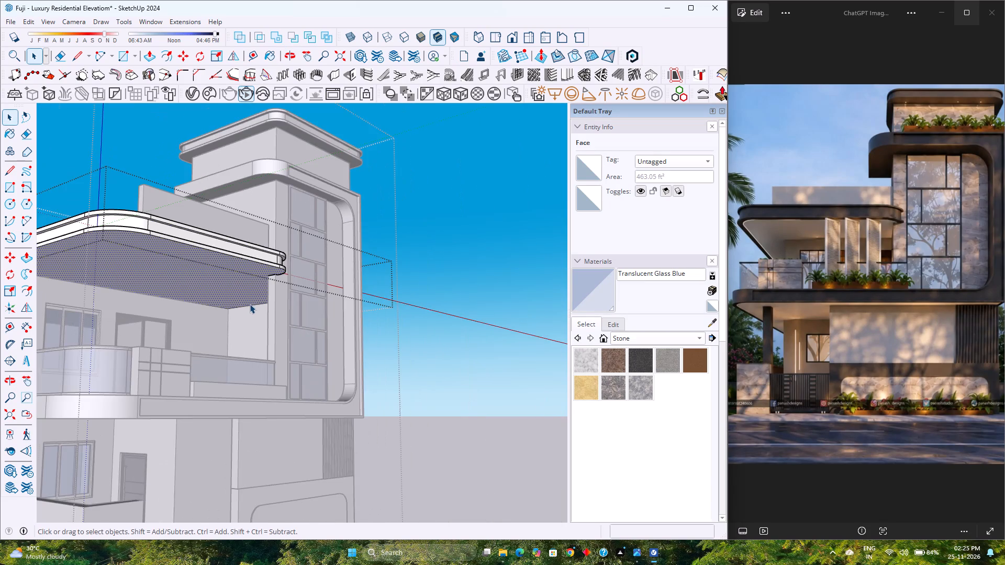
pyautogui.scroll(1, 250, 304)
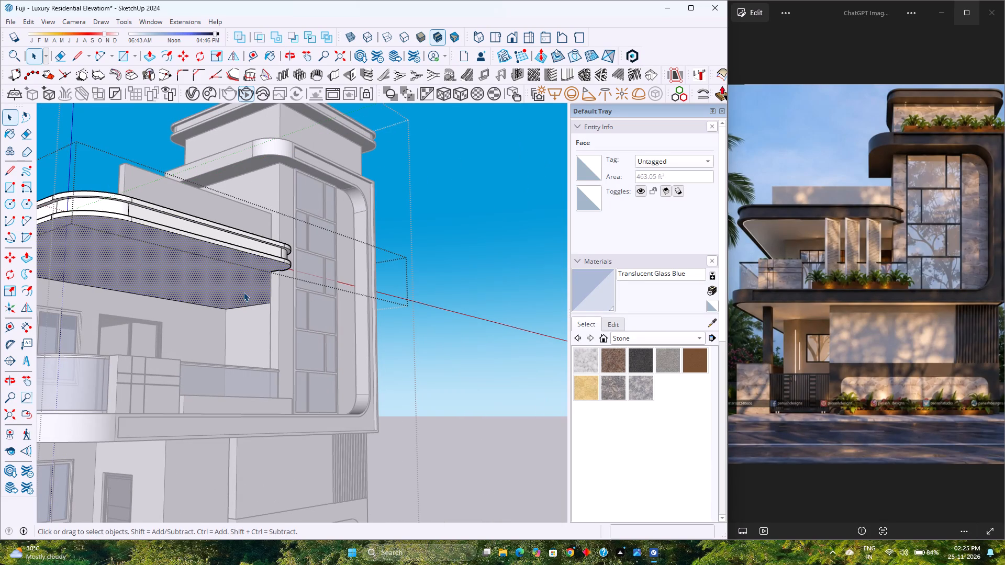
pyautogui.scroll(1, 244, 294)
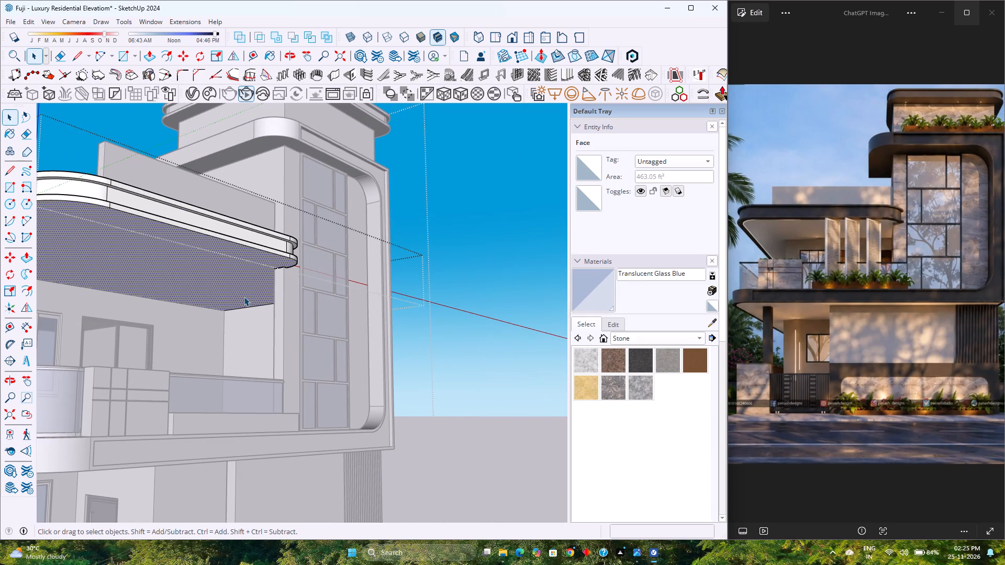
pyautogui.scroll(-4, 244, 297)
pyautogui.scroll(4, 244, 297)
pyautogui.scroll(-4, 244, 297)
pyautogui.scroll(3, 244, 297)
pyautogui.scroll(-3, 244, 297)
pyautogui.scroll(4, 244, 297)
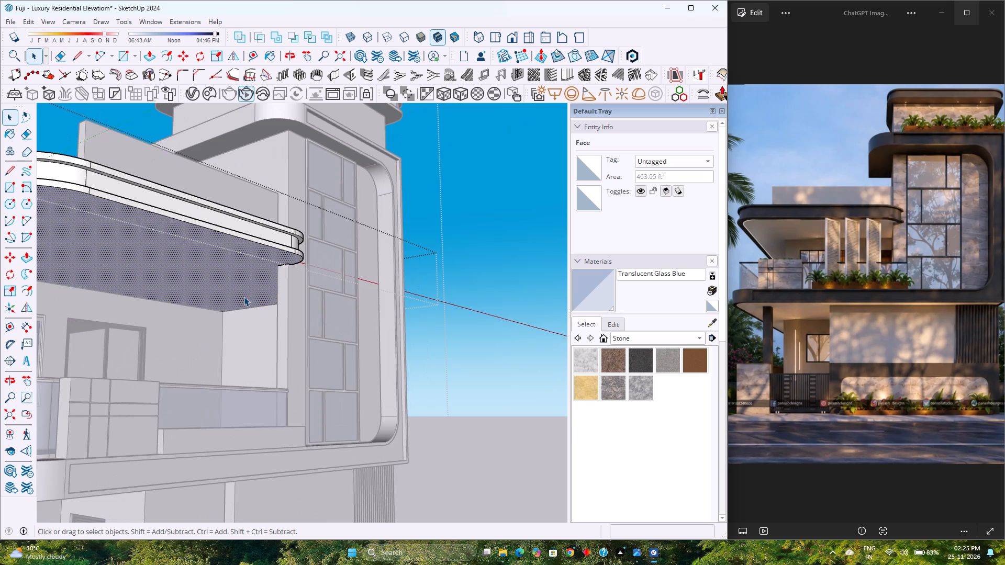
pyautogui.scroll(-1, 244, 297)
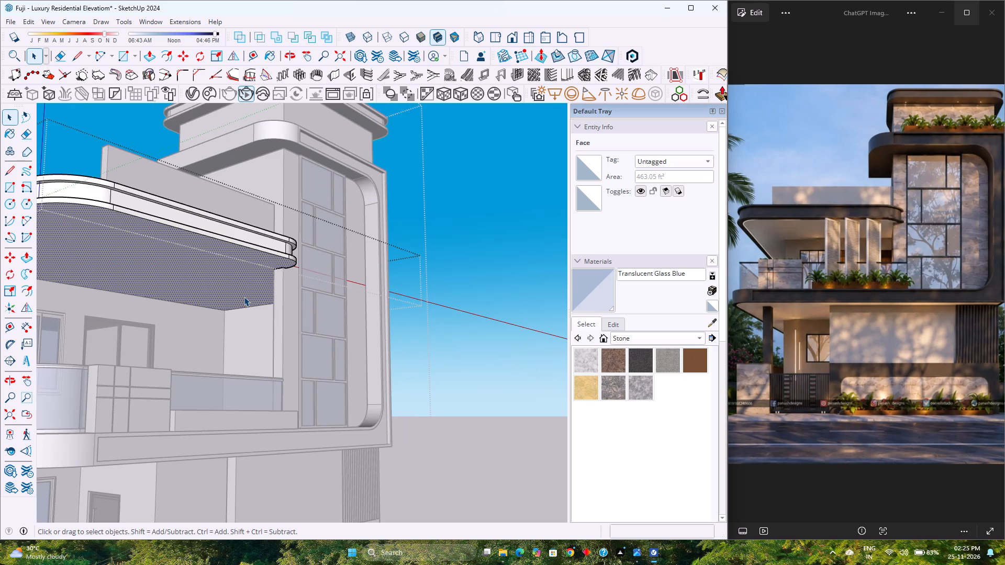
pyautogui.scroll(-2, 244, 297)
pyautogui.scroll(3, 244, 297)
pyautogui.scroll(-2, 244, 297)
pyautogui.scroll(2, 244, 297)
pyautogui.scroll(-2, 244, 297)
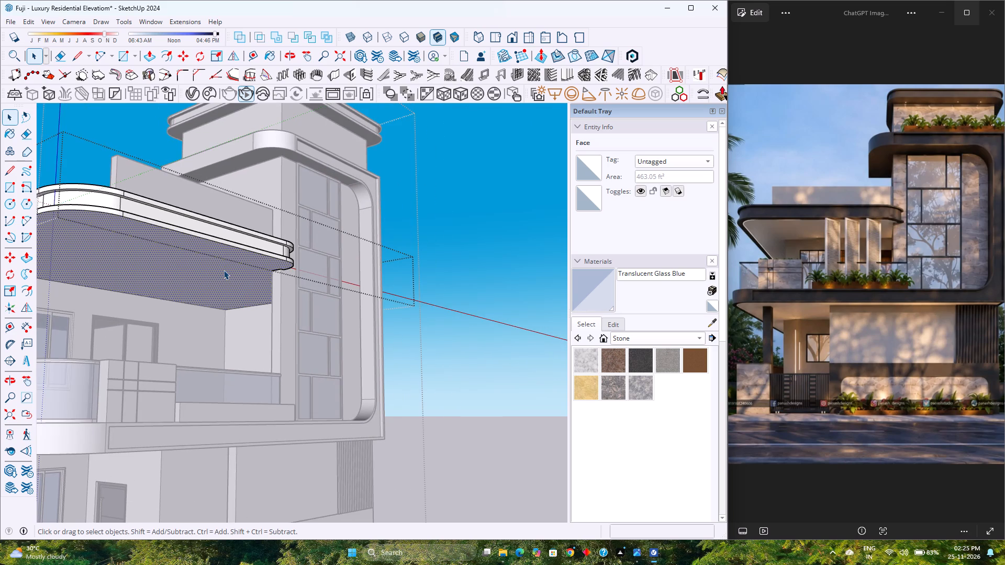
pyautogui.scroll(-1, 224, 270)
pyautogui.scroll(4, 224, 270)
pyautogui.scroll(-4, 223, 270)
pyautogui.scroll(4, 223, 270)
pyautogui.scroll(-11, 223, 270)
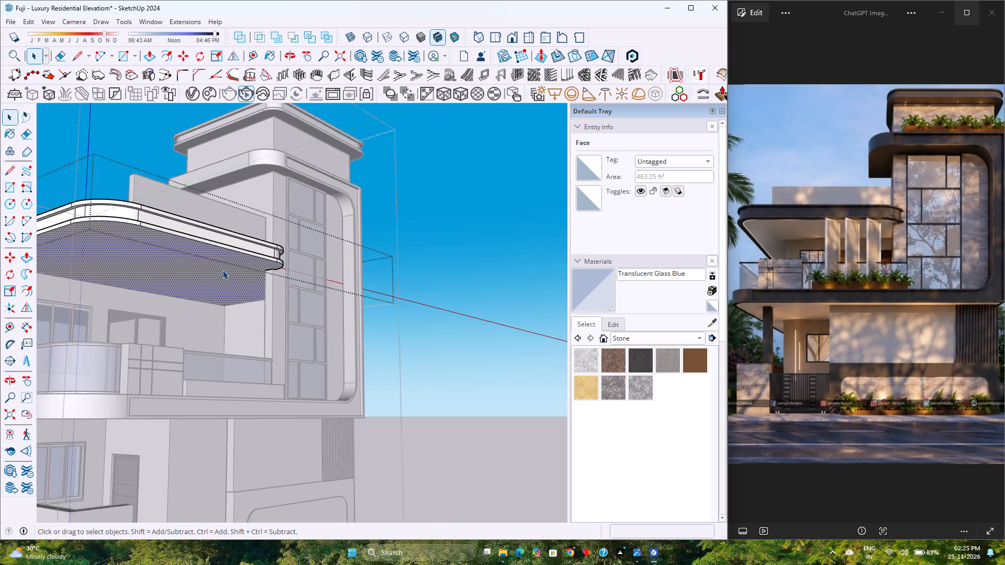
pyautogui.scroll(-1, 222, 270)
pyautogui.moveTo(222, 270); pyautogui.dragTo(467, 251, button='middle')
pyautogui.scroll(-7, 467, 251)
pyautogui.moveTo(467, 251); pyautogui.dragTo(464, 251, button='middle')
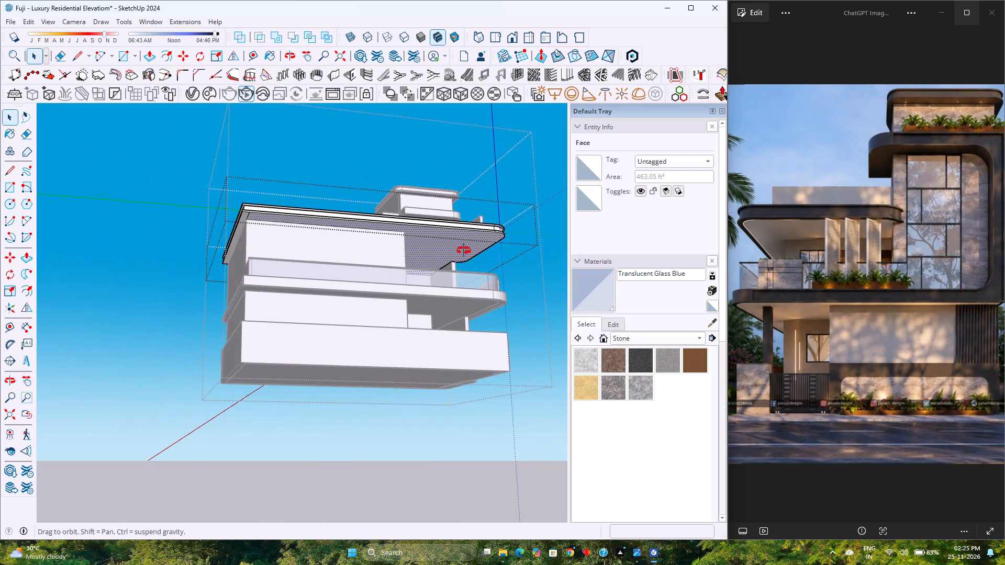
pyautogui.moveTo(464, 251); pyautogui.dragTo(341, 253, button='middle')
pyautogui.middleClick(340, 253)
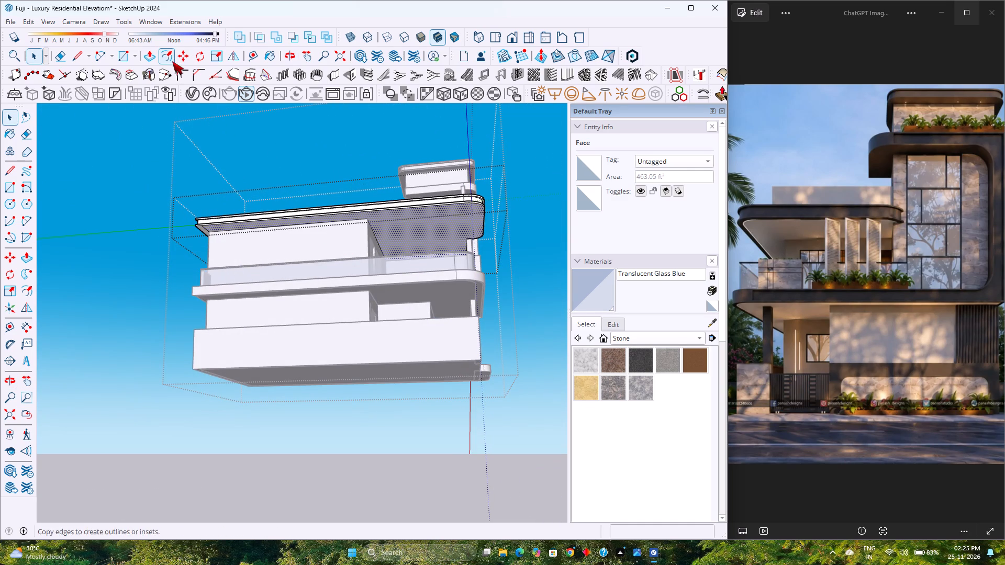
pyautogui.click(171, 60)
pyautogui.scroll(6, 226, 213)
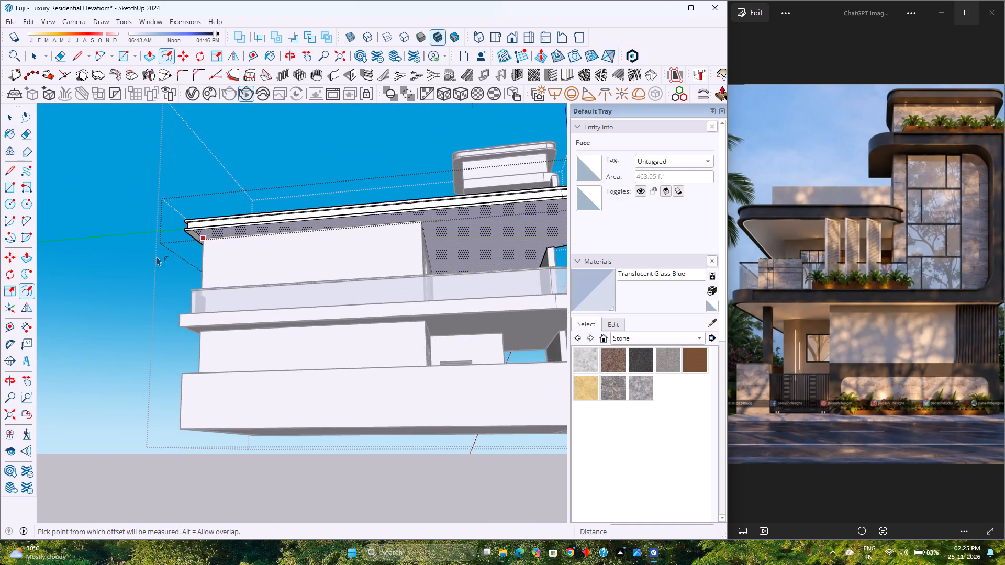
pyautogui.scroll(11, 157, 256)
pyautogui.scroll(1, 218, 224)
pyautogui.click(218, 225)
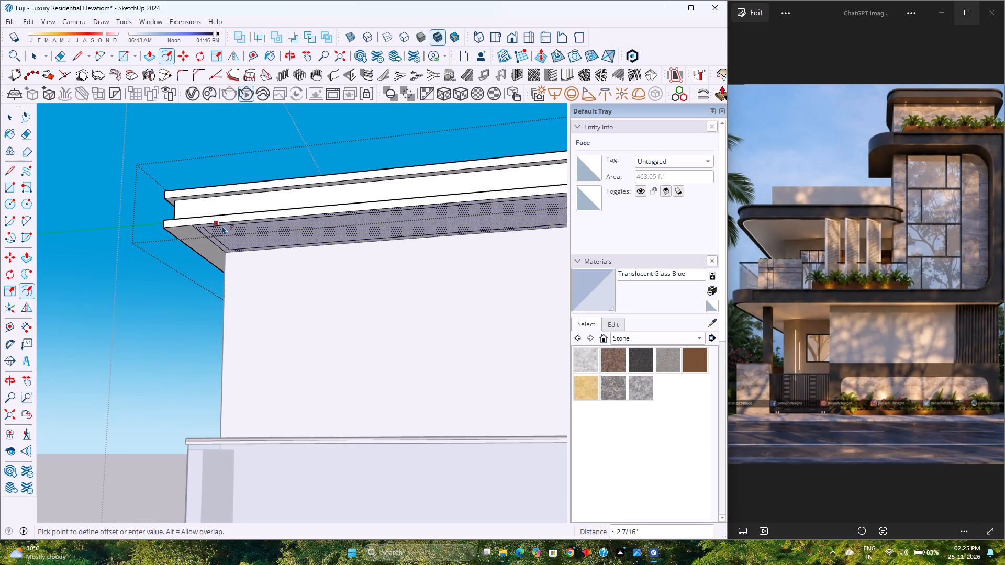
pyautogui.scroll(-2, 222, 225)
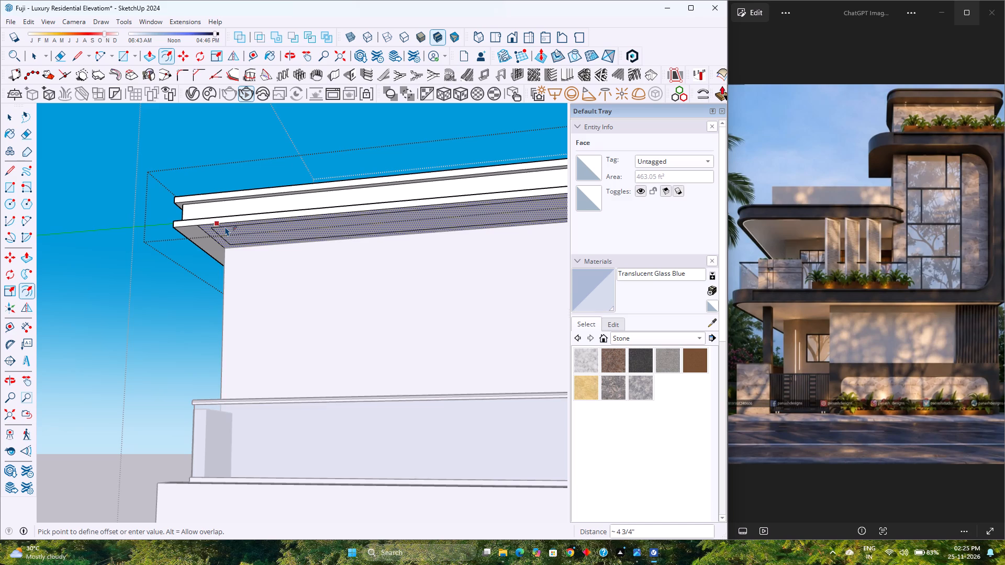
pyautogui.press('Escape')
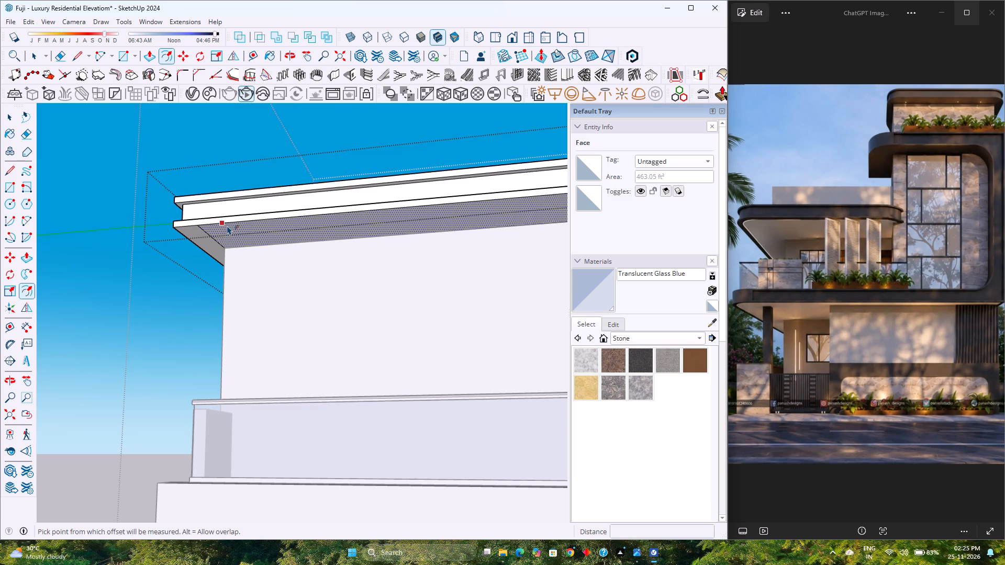
# Offset the outline of the main roof slab's overhanging underside face 4" inward.
pyautogui.scroll(-16, 227, 224)
pyautogui.moveTo(241, 221); pyautogui.dragTo(237, 220, button='middle')
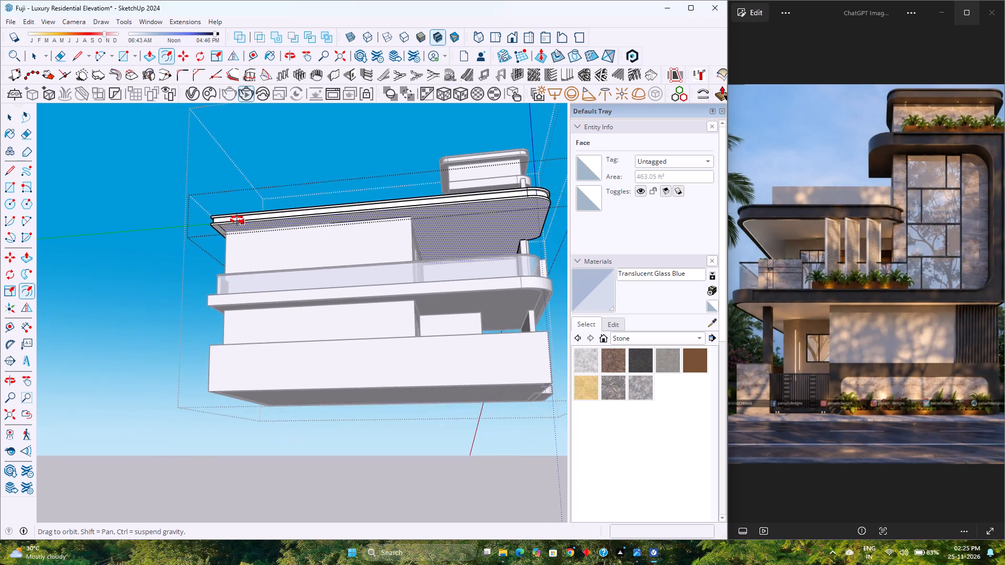
pyautogui.moveTo(237, 220); pyautogui.dragTo(23, 211, button='middle')
pyautogui.scroll(6, 344, 154)
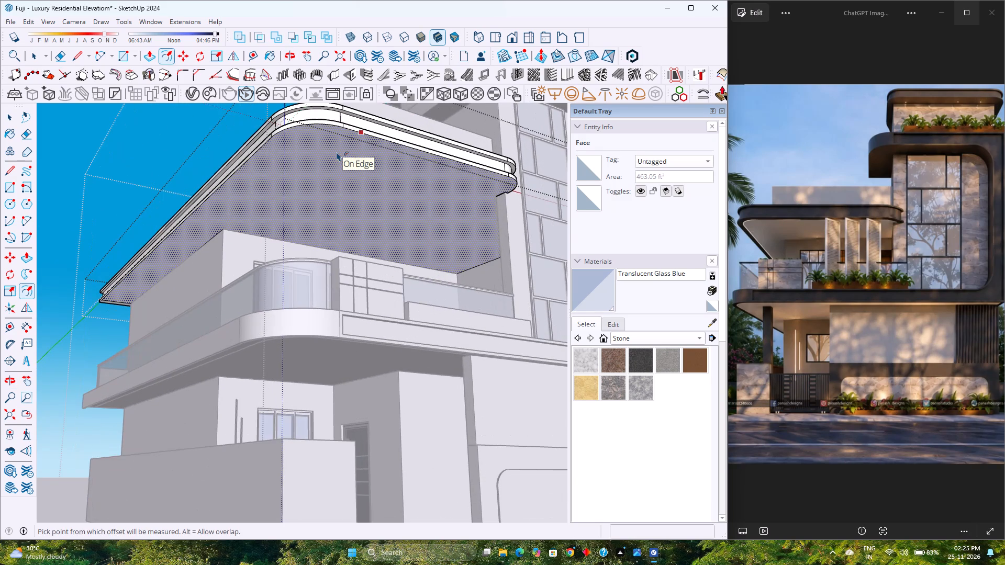
pyautogui.click(338, 151)
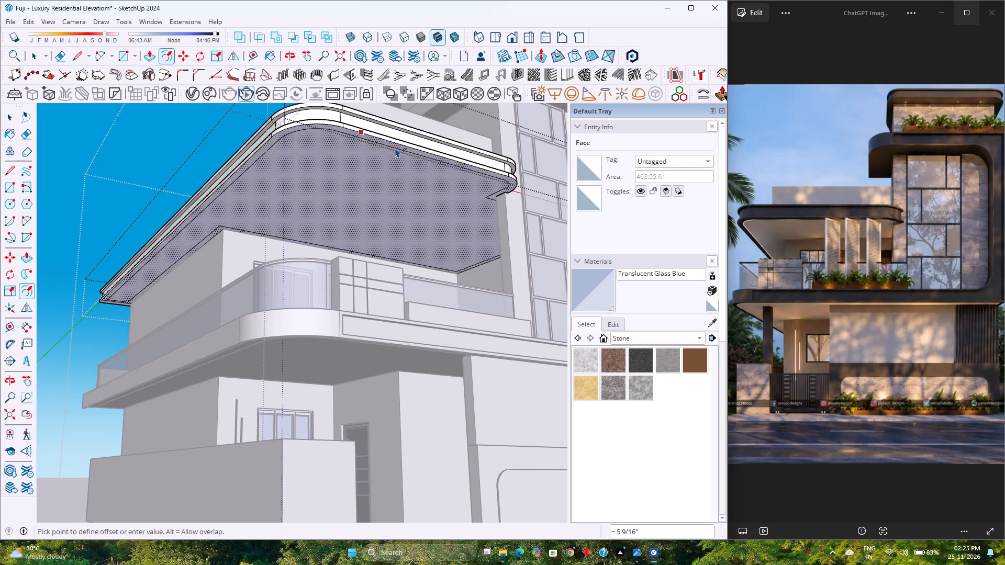
pyautogui.press('3')
pyautogui.press('Return')
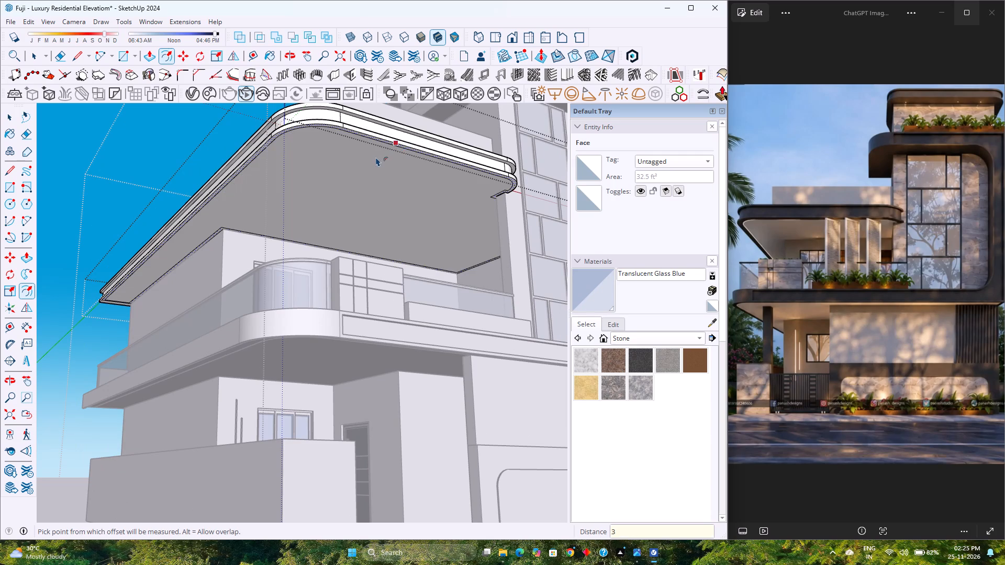
pyautogui.press('4')
pyautogui.press('Return')
# Offset the slab's underside outline 5" inward to add a second inset line beside the first.
pyautogui.scroll(3, 399, 123)
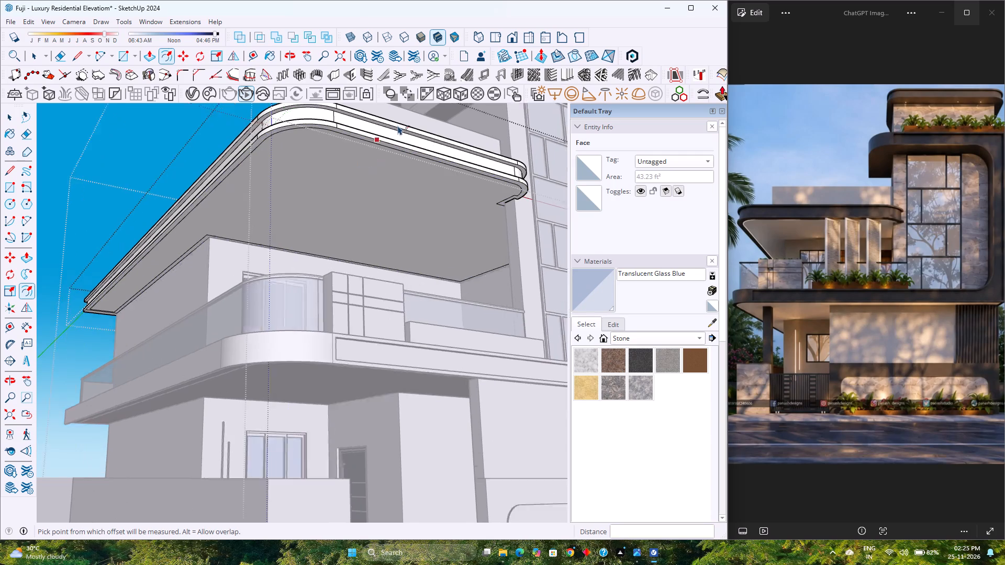
pyautogui.scroll(2, 389, 134)
pyautogui.moveTo(353, 161); pyautogui.dragTo(237, 150, button='middle')
pyautogui.middleClick(237, 150)
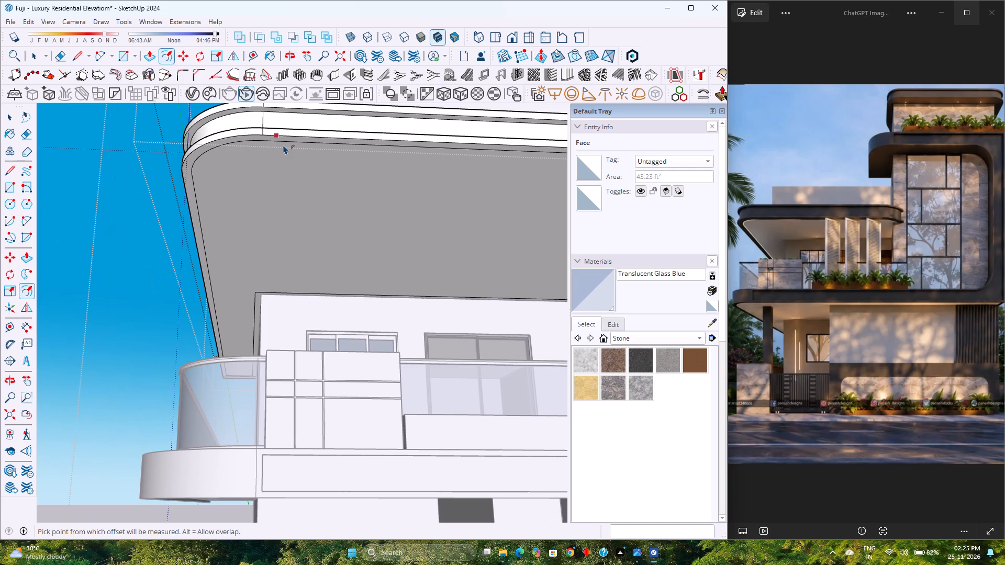
pyautogui.click(301, 145)
pyautogui.press('5')
pyautogui.press('Return')
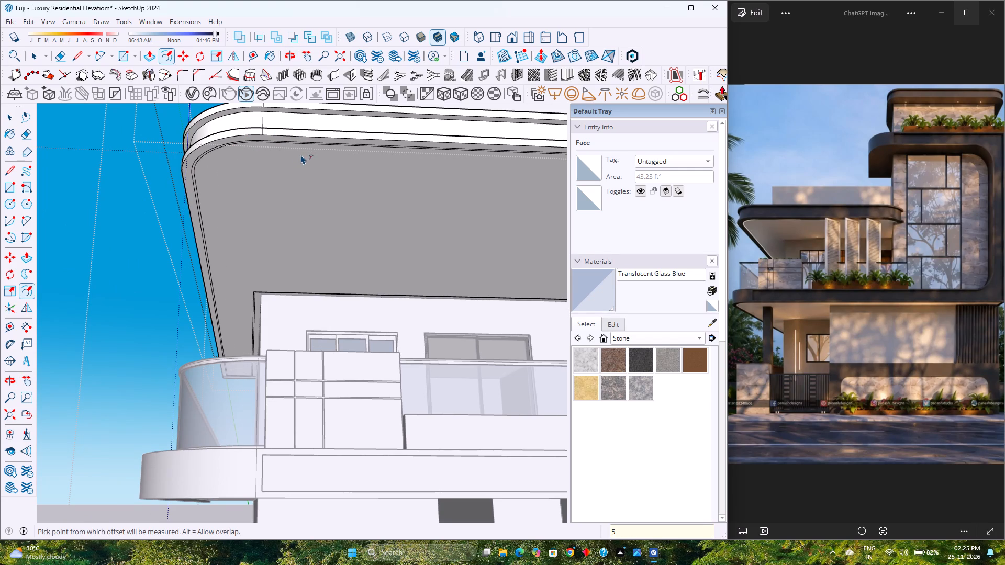
pyautogui.press('space')
# Copy the narrow strip face between the two inset lines on the roof slab's underside 28' along the red axis, clear of the building.
pyautogui.scroll(2, 275, 173)
pyautogui.moveTo(275, 173); pyautogui.dragTo(179, 184, button='middle')
pyautogui.scroll(10, 179, 184)
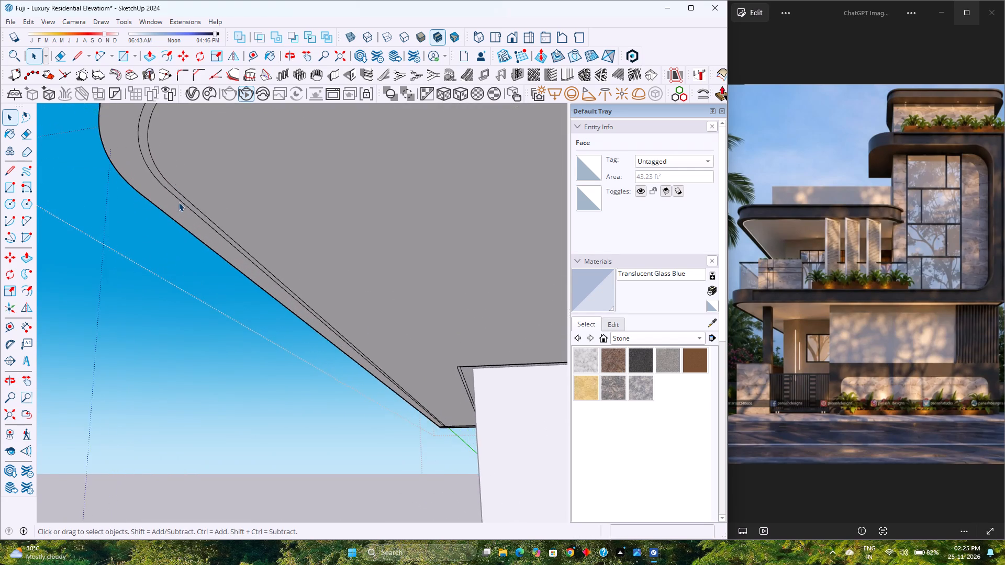
pyautogui.scroll(4, 178, 201)
pyautogui.click(181, 198)
pyautogui.scroll(4, 181, 199)
pyautogui.click(182, 196)
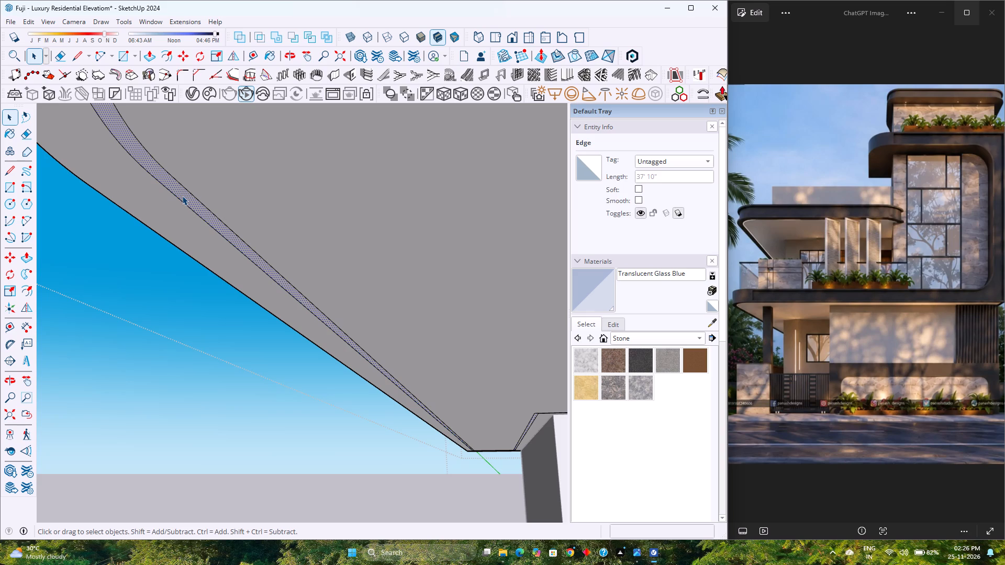
pyautogui.press('m')
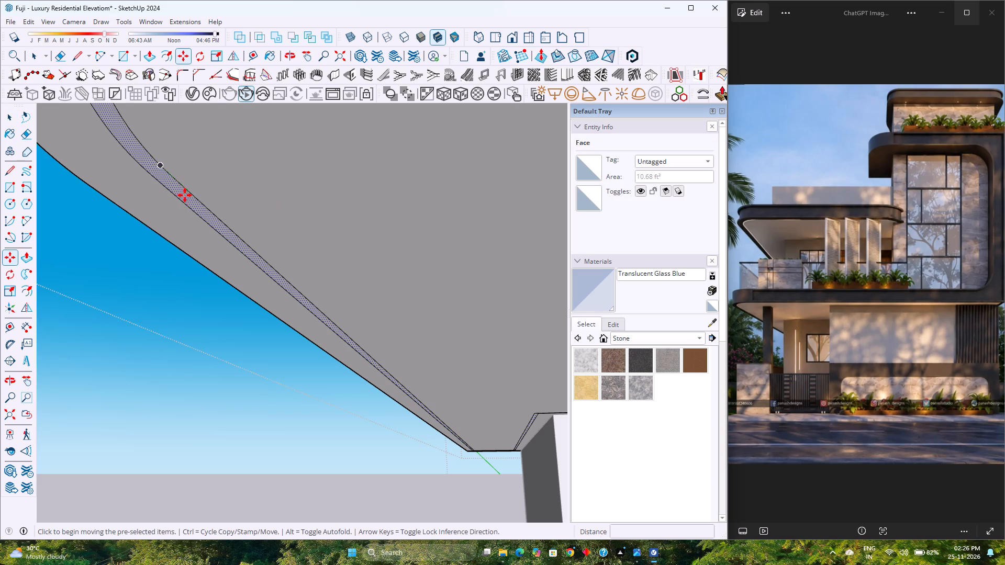
pyautogui.click(185, 195)
pyautogui.scroll(-18, 185, 195)
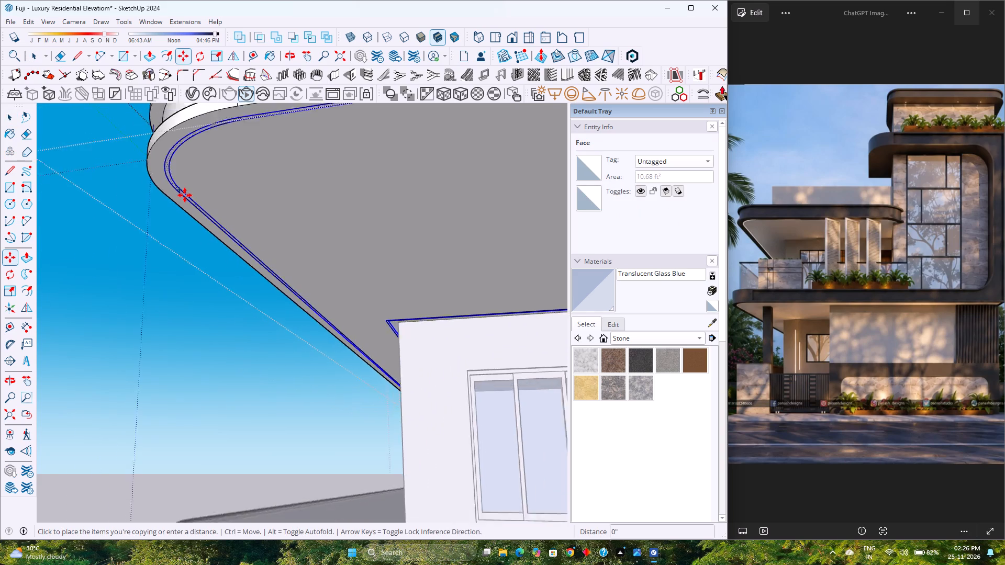
pyautogui.scroll(-12, 185, 195)
pyautogui.scroll(-4, 330, 191)
pyautogui.keyDown('shift'); pyautogui.moveTo(313, 188); pyautogui.dragTo(243, 198, button='middle'); pyautogui.keyUp('shift')
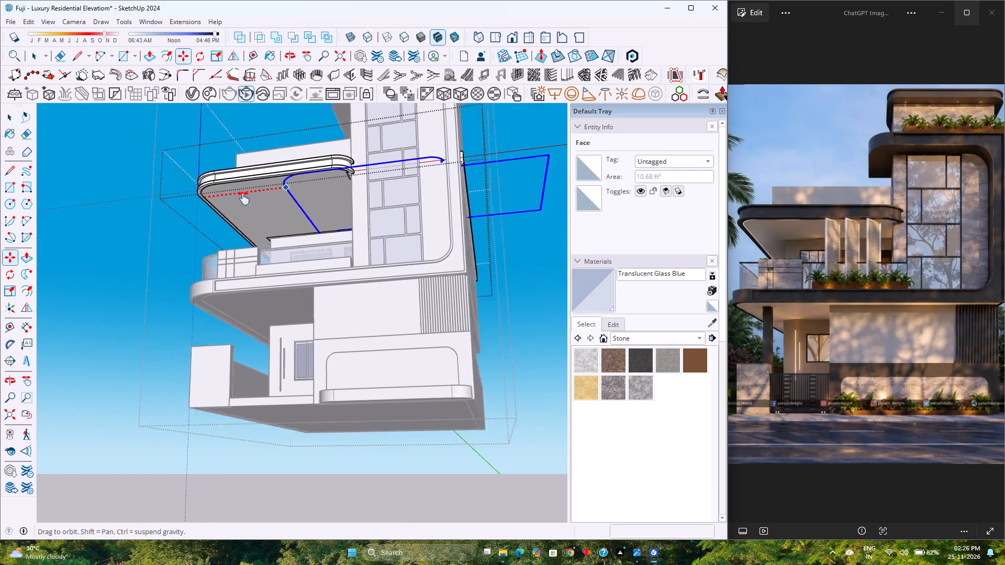
pyautogui.keyDown('shift'); pyautogui.moveTo(243, 198); pyautogui.dragTo(234, 199, button='middle'); pyautogui.keyUp('shift')
pyautogui.moveTo(232, 199); pyautogui.dragTo(286, 227, button='middle')
pyautogui.moveTo(389, 213); pyautogui.dragTo(266, 198, button='middle')
pyautogui.middleClick(266, 198)
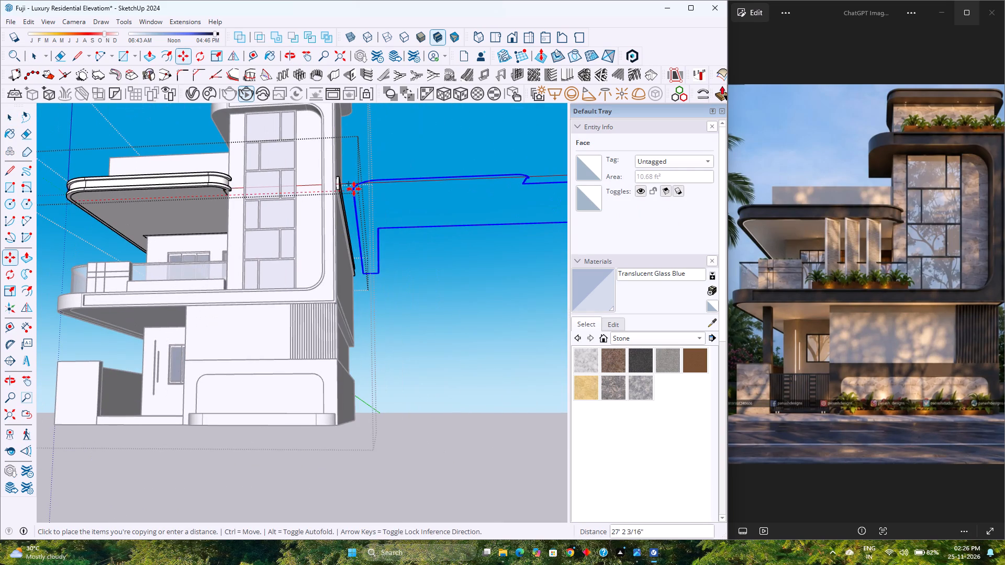
pyautogui.press('Right')
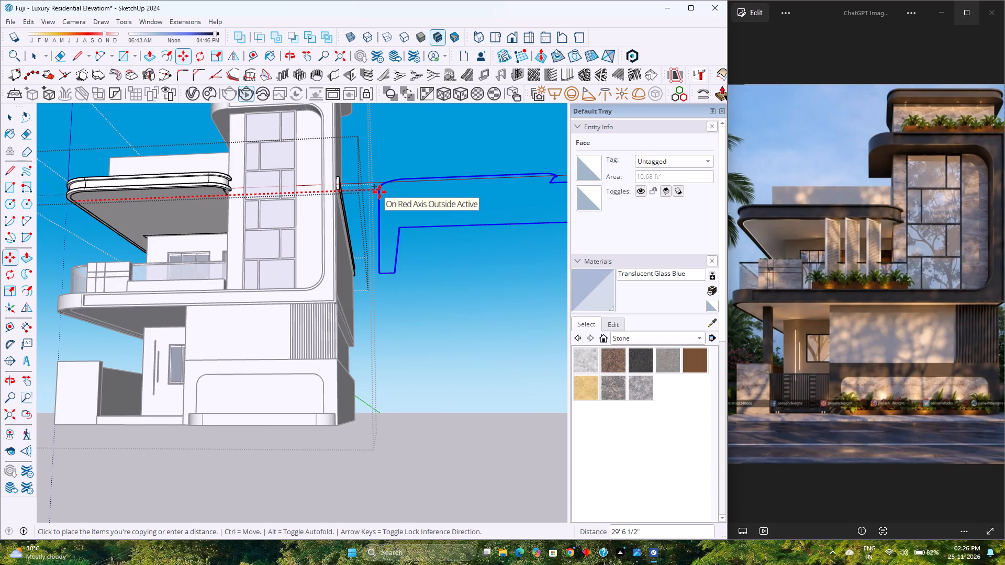
pyautogui.write("28'")
pyautogui.press('Return')
# Make the copied strip outline beside the building into a group.
pyautogui.scroll(2, 365, 178)
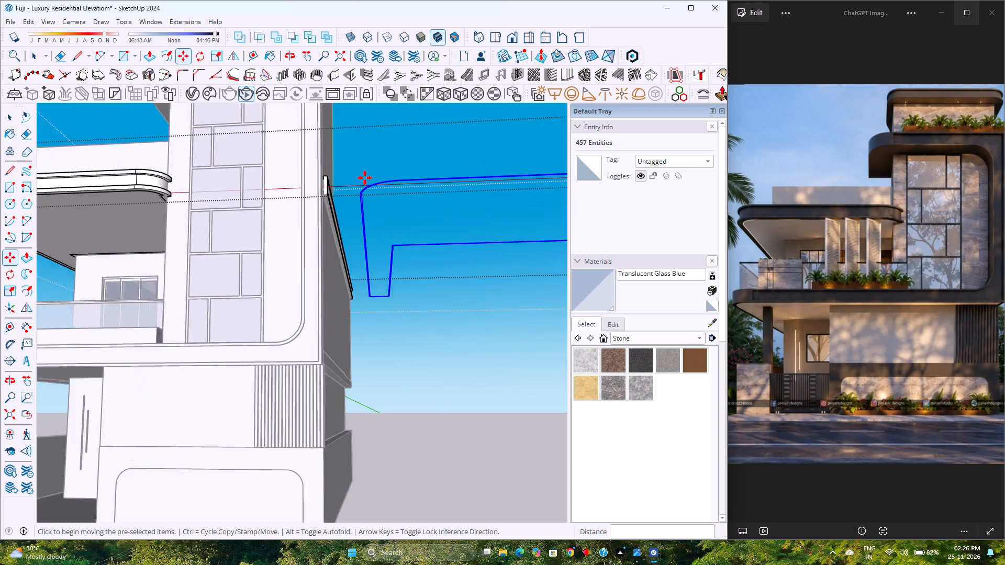
pyautogui.scroll(14, 365, 178)
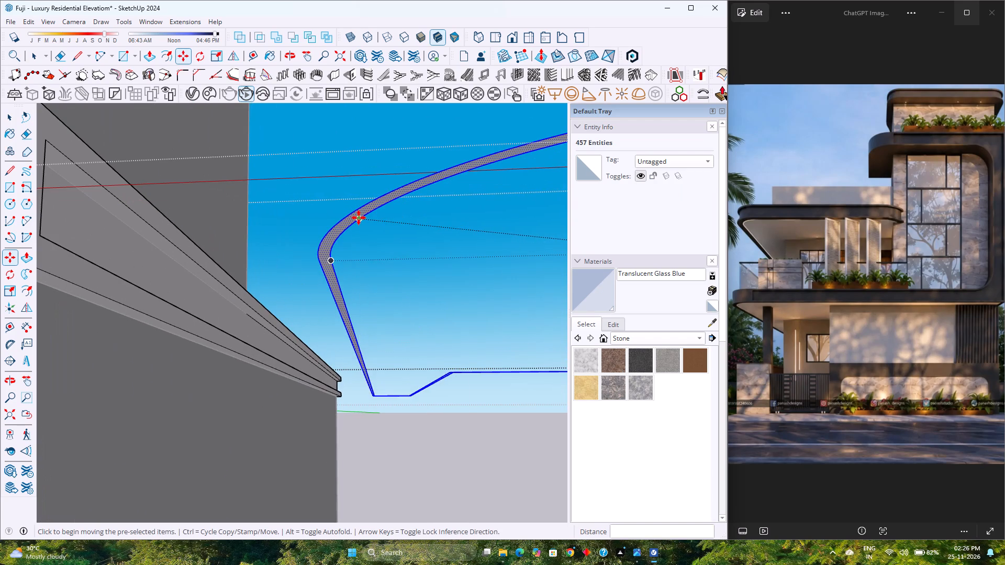
pyautogui.rightClick(359, 218)
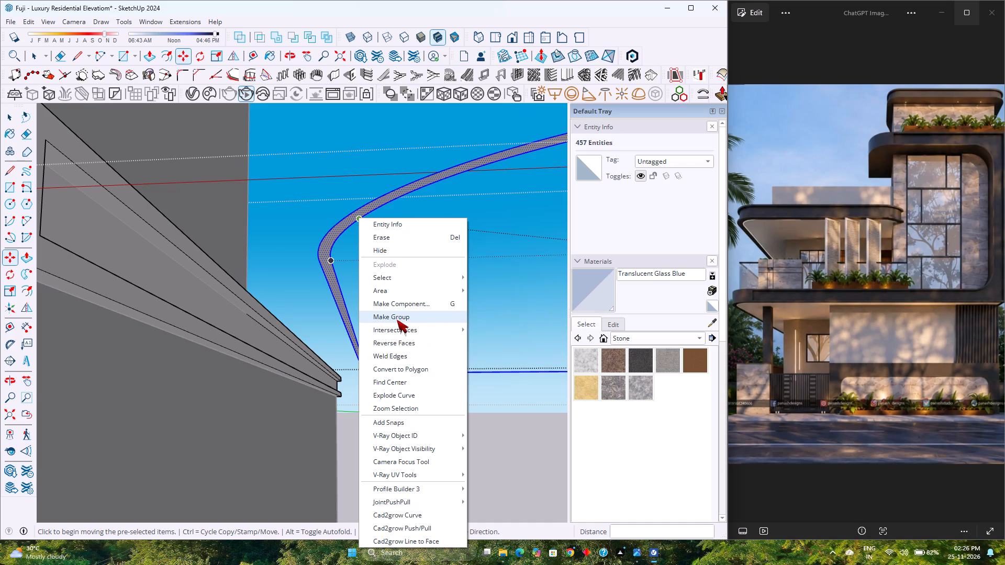
pyautogui.click(397, 320)
# Push the original narrow strip on the main roof slab's underside 0.5" into the slab as a groove.
pyautogui.scroll(-16, 404, 324)
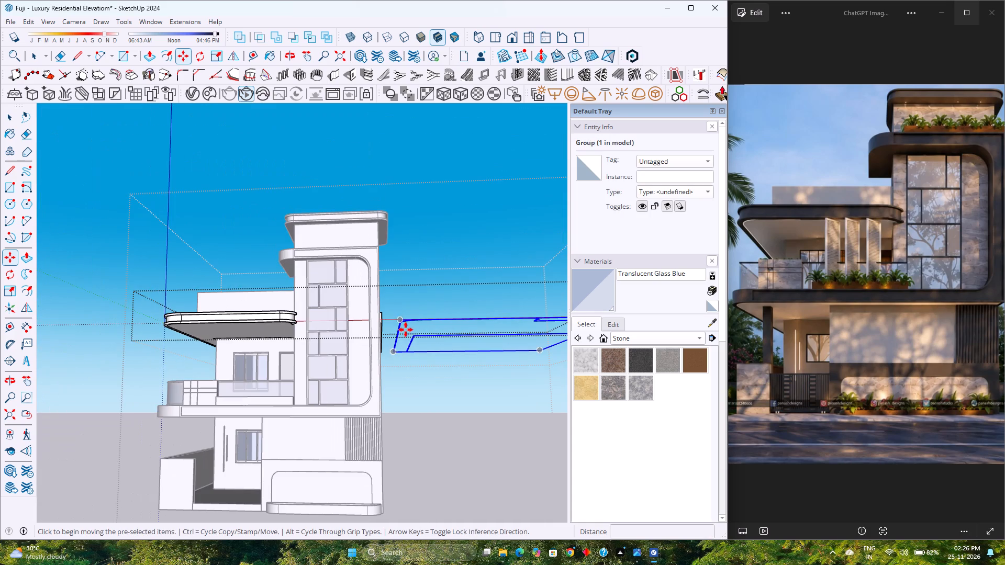
pyautogui.scroll(3, 259, 342)
pyautogui.scroll(-1, 256, 366)
pyautogui.scroll(8, 256, 366)
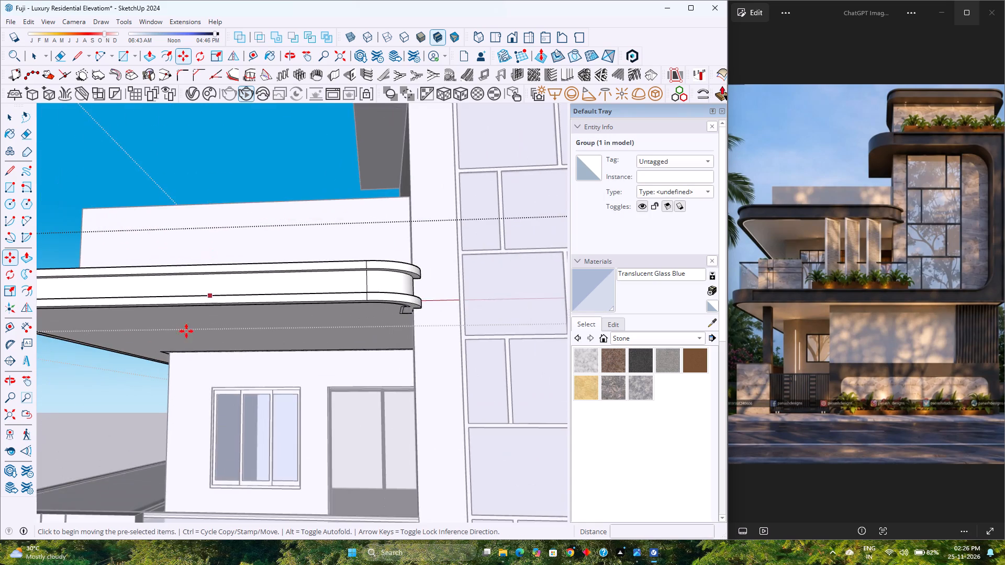
pyautogui.moveTo(180, 337); pyautogui.dragTo(321, 255, button='middle')
pyautogui.middleClick(321, 255)
pyautogui.scroll(3, 380, 291)
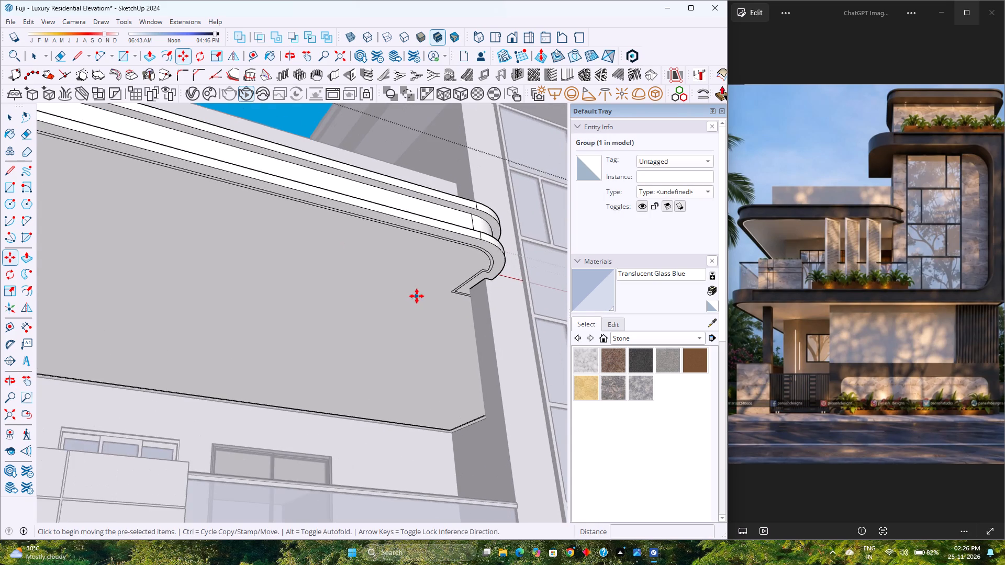
pyautogui.press('p')
pyautogui.scroll(8, 529, 252)
pyautogui.scroll(5, 473, 305)
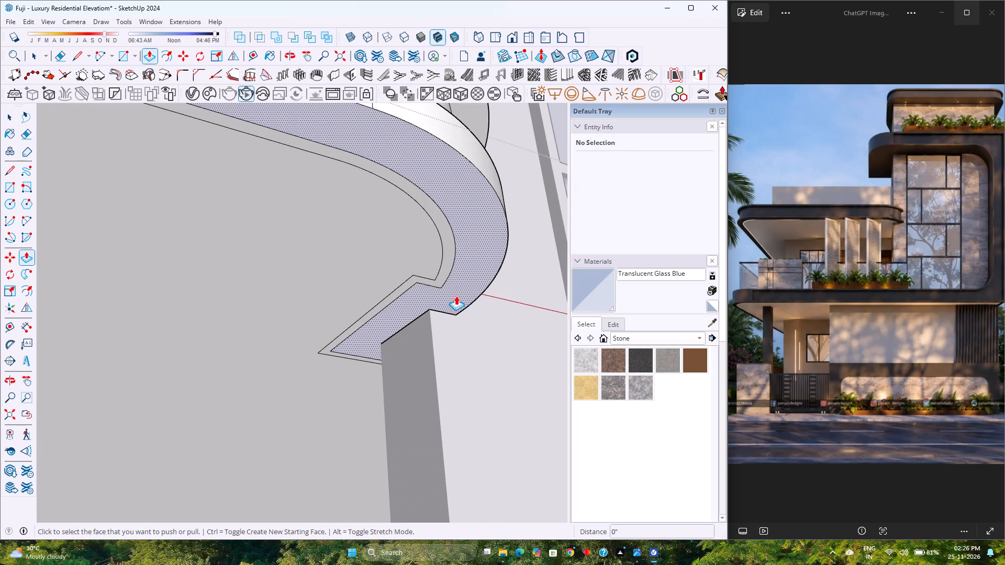
pyautogui.click(444, 272)
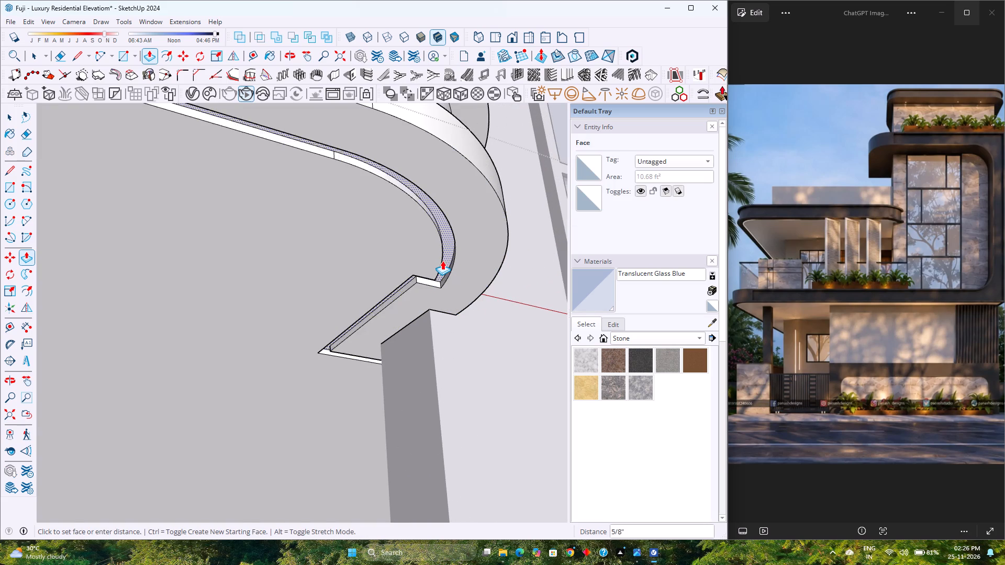
pyautogui.write('0.5')
pyautogui.press('Return')
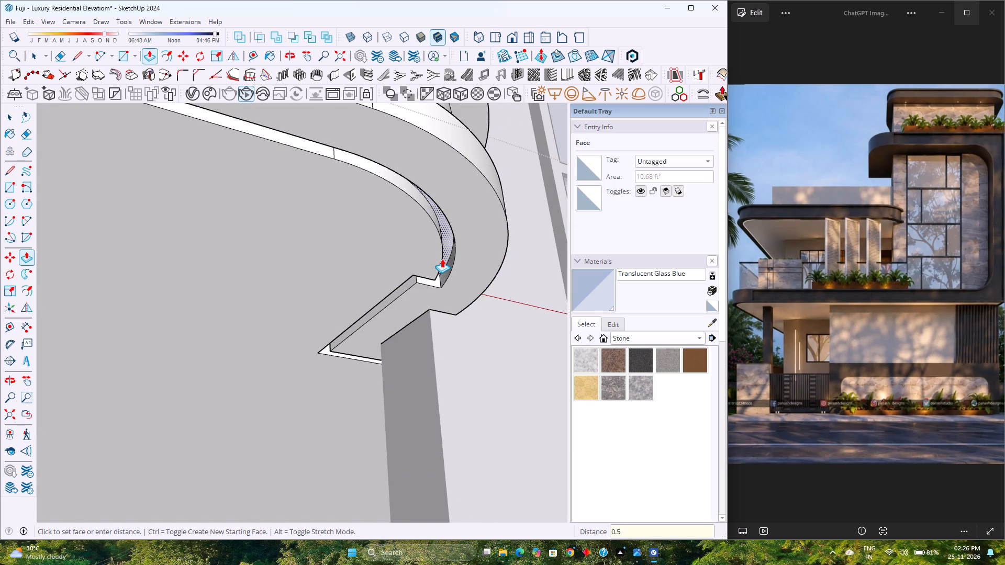
pyautogui.press('space')
# Extrude the face of the copied strip group beside the building 0.5" downward.
pyautogui.scroll(-11, 397, 274)
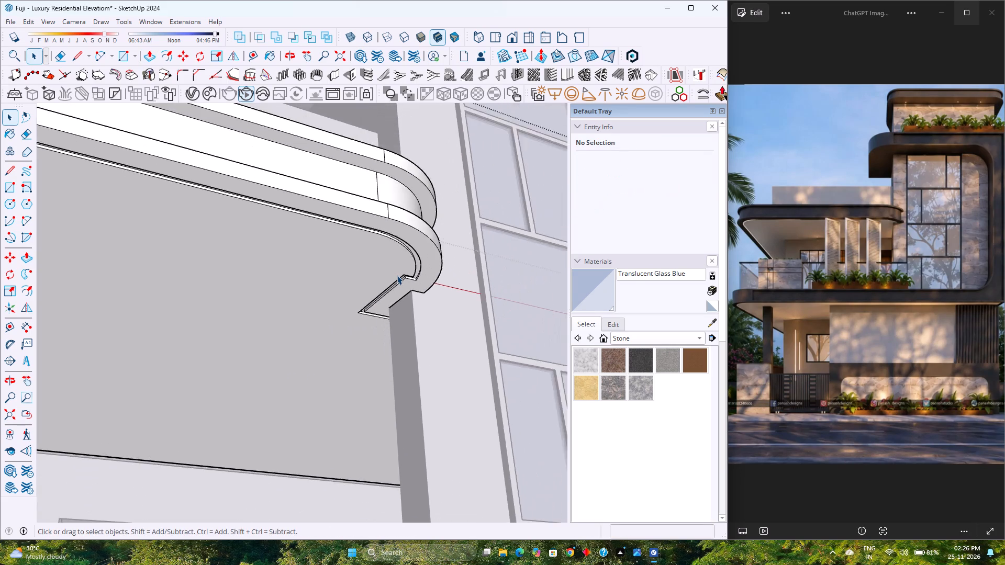
pyautogui.scroll(-13, 397, 275)
pyautogui.moveTo(421, 334); pyautogui.dragTo(355, 343, button='middle')
pyautogui.middleClick(355, 343)
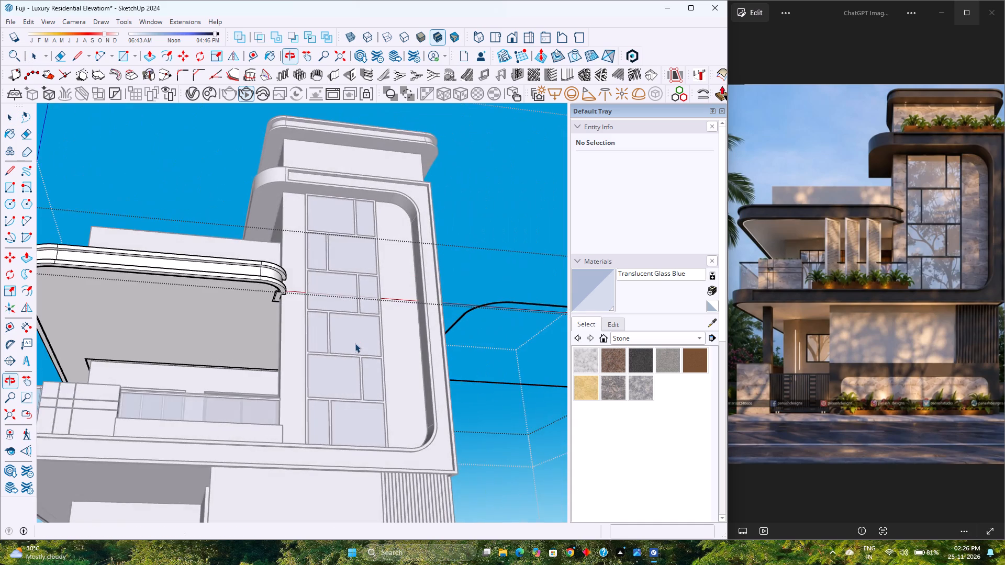
pyautogui.scroll(-3, 351, 341)
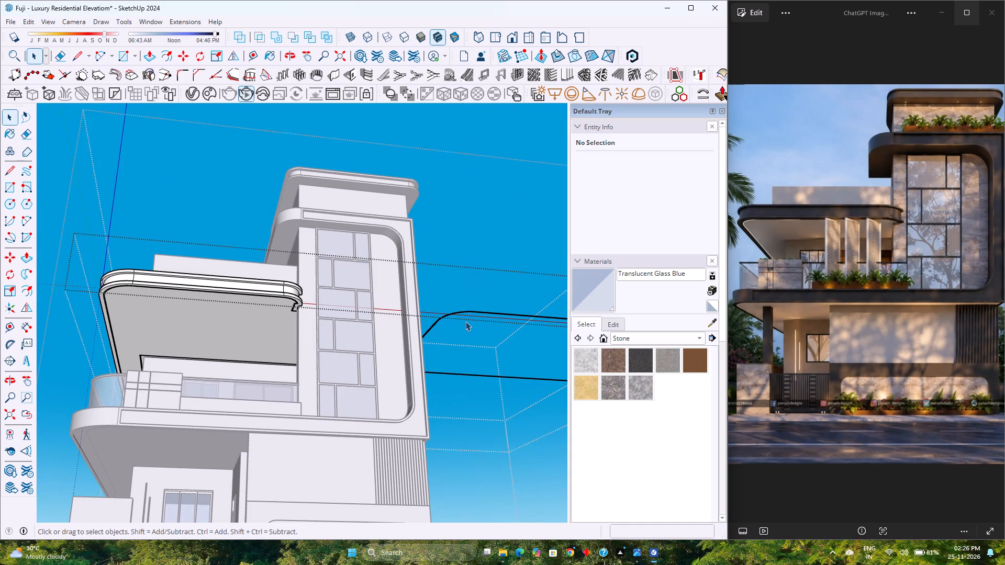
pyautogui.scroll(13, 465, 321)
pyautogui.scroll(4, 372, 358)
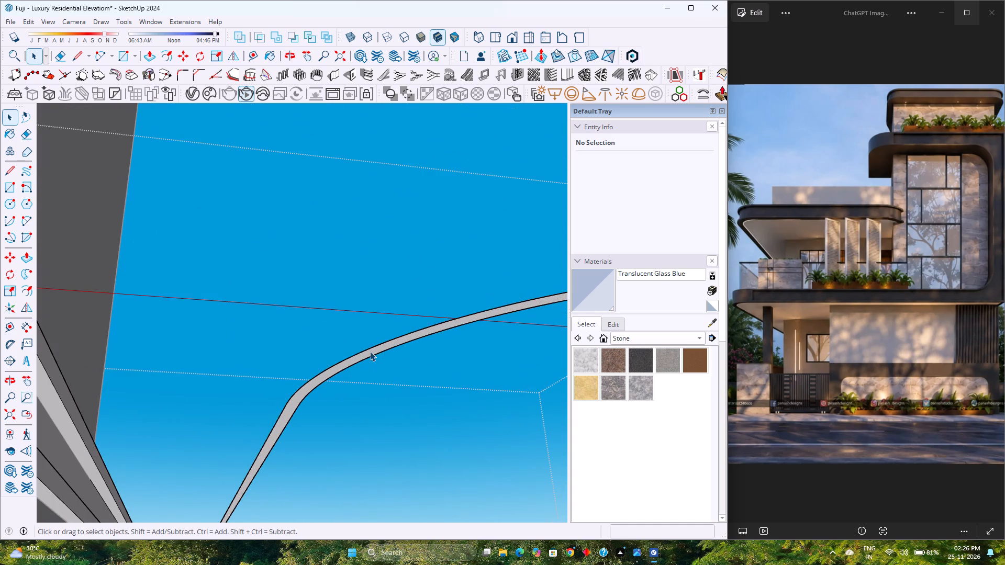
pyautogui.doubleClick(370, 352)
pyautogui.press('p')
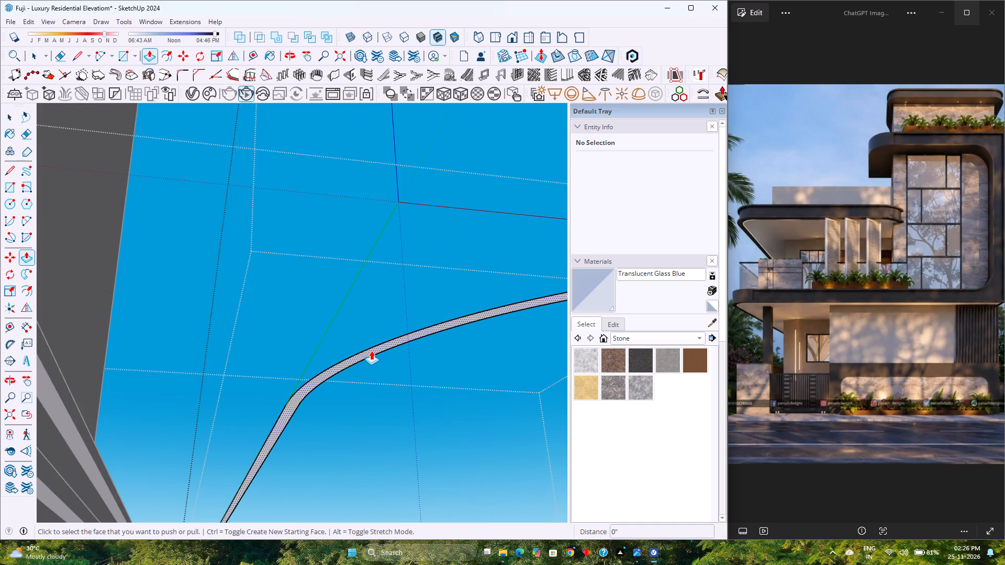
pyautogui.click(371, 351)
pyautogui.press('0')
pyautogui.press('.')
pyautogui.press('5')
pyautogui.press('Return')
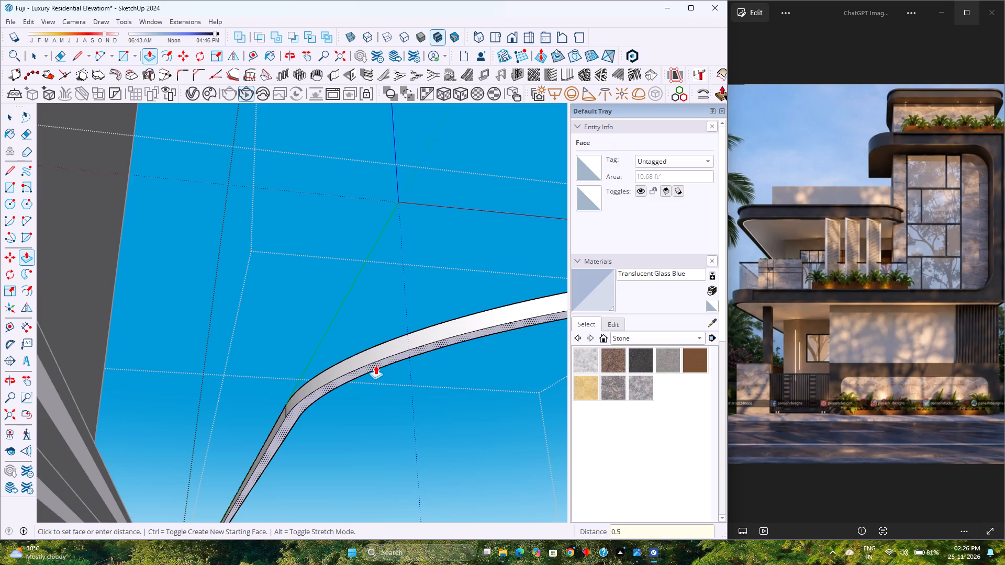
pyautogui.scroll(-11, 334, 347)
pyautogui.press('space')
pyautogui.scroll(-4, 334, 345)
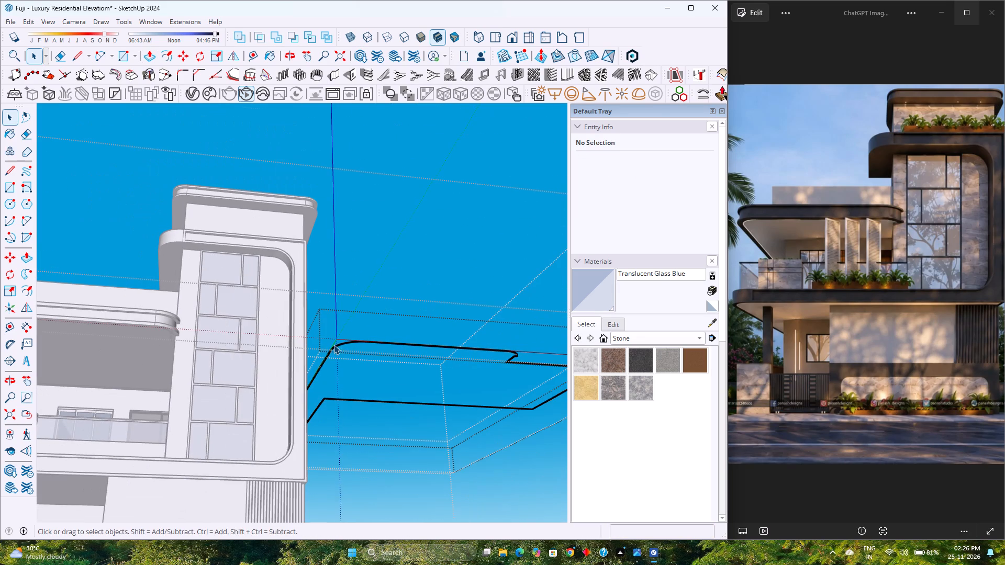
pyautogui.press('Escape')
# Move the extruded strip group 28' back along the red axis to the main roof slab.
pyautogui.click(375, 344)
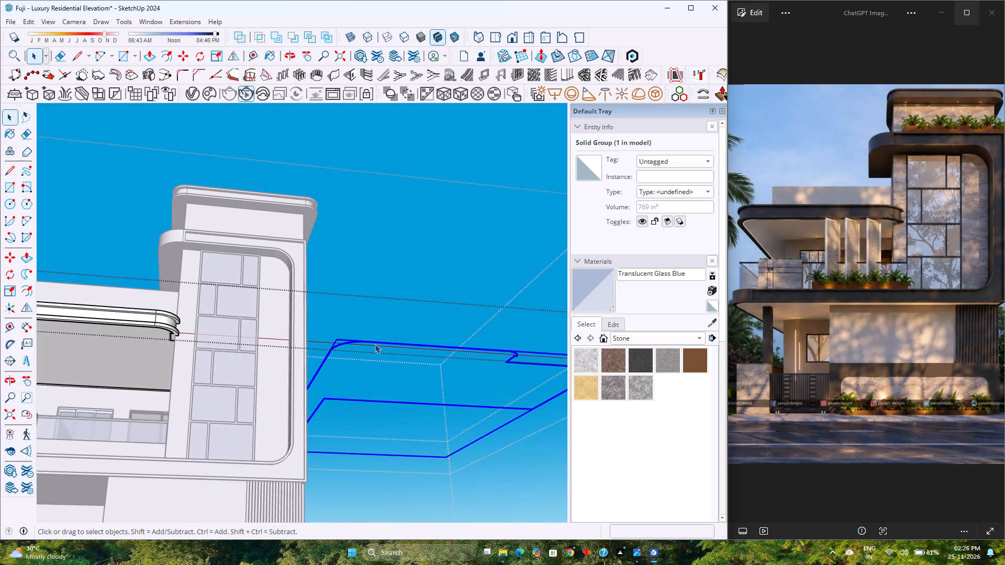
pyautogui.press('m')
pyautogui.click(376, 342)
pyautogui.press('Right')
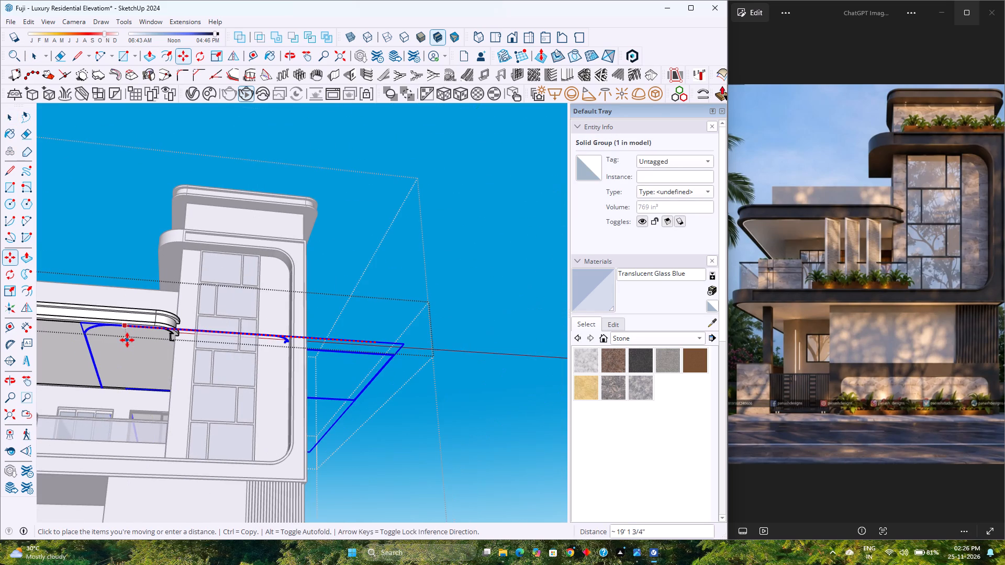
pyautogui.write("28'")
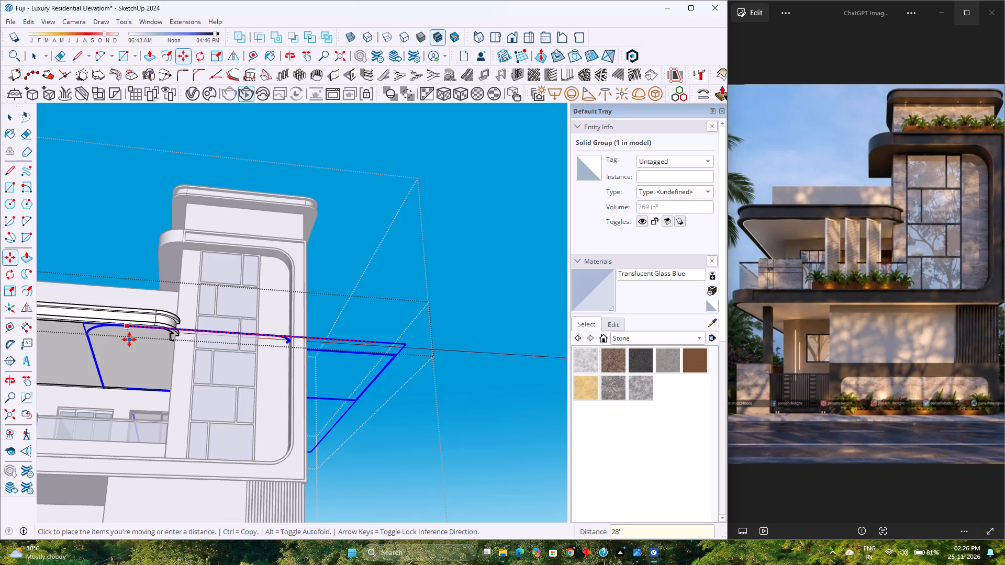
pyautogui.press('Return')
# Move the strip group up 0.5" along the blue axis into the groove in the roof slab's underside.
pyautogui.scroll(-5, 200, 343)
pyautogui.scroll(3, 130, 348)
pyautogui.keyDown('shift'); pyautogui.moveTo(94, 348); pyautogui.dragTo(229, 344, button='middle'); pyautogui.keyUp('shift')
pyautogui.middleClick(229, 344)
pyautogui.scroll(3, 144, 303)
pyautogui.scroll(20, 154, 315)
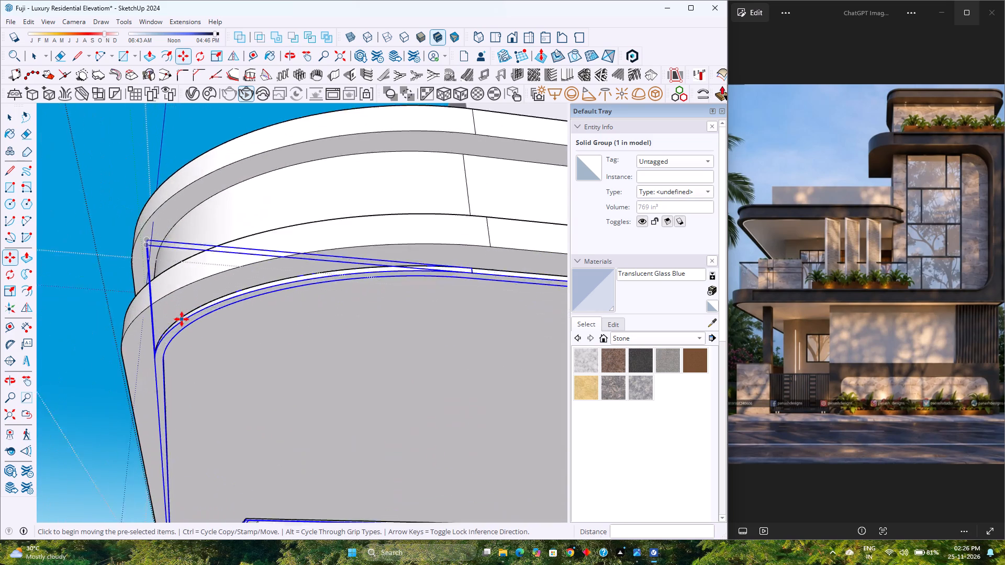
pyautogui.scroll(6, 182, 319)
pyautogui.moveTo(207, 323); pyautogui.dragTo(0, 329, button='middle')
pyautogui.middleClick(0, 329)
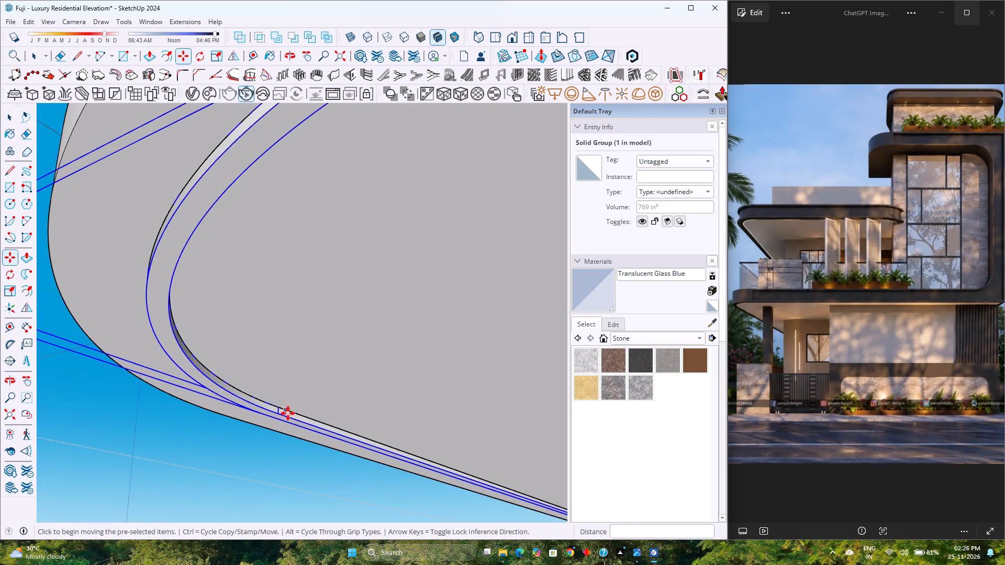
pyautogui.click(281, 414)
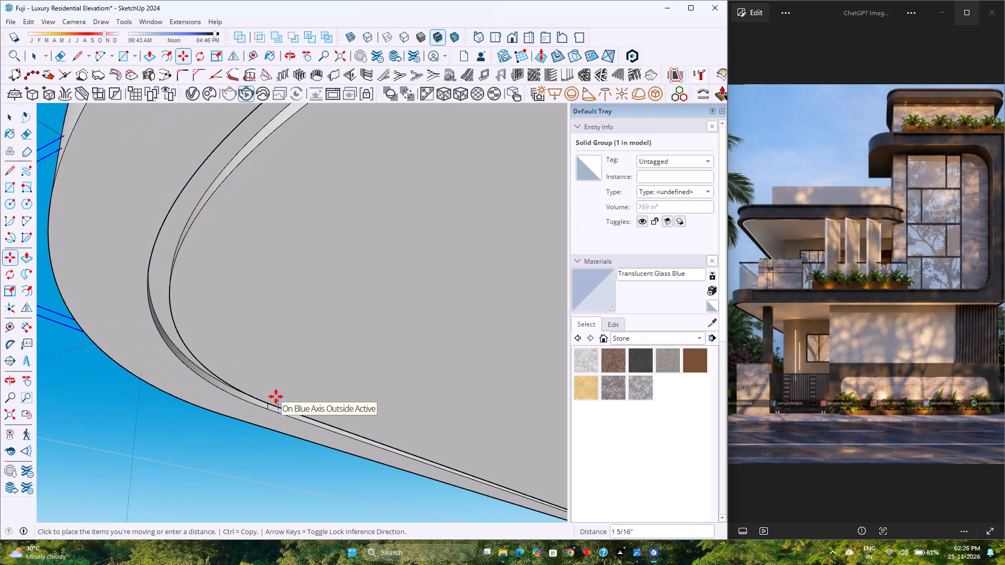
pyautogui.press('Up')
pyautogui.write('0.5')
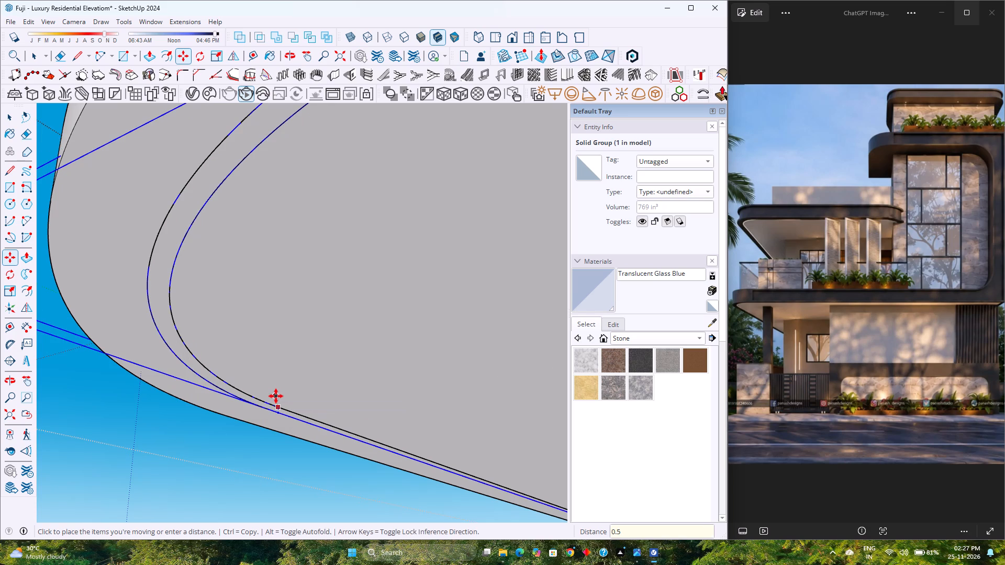
pyautogui.press('Return')
pyautogui.scroll(-5, 292, 402)
pyautogui.press('space')
# Examine the inset strip on the roof slab's underside and the whole elevation from below, the side and the front.
pyautogui.scroll(-5, 292, 397)
pyautogui.scroll(1, 292, 397)
pyautogui.scroll(-14, 291, 396)
pyautogui.click(216, 432)
pyautogui.scroll(-3, 235, 408)
pyautogui.moveTo(235, 408); pyautogui.dragTo(302, 335, button='middle')
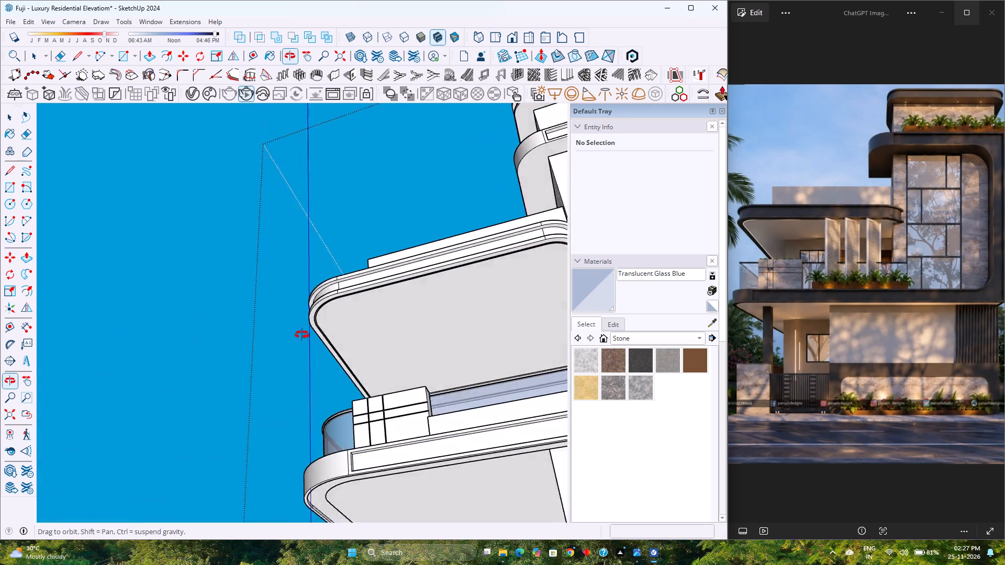
pyautogui.moveTo(302, 335); pyautogui.dragTo(332, 319, button='middle')
pyautogui.middleClick(332, 319)
pyautogui.scroll(-8, 330, 320)
pyautogui.moveTo(334, 332); pyautogui.dragTo(427, 343, button='middle')
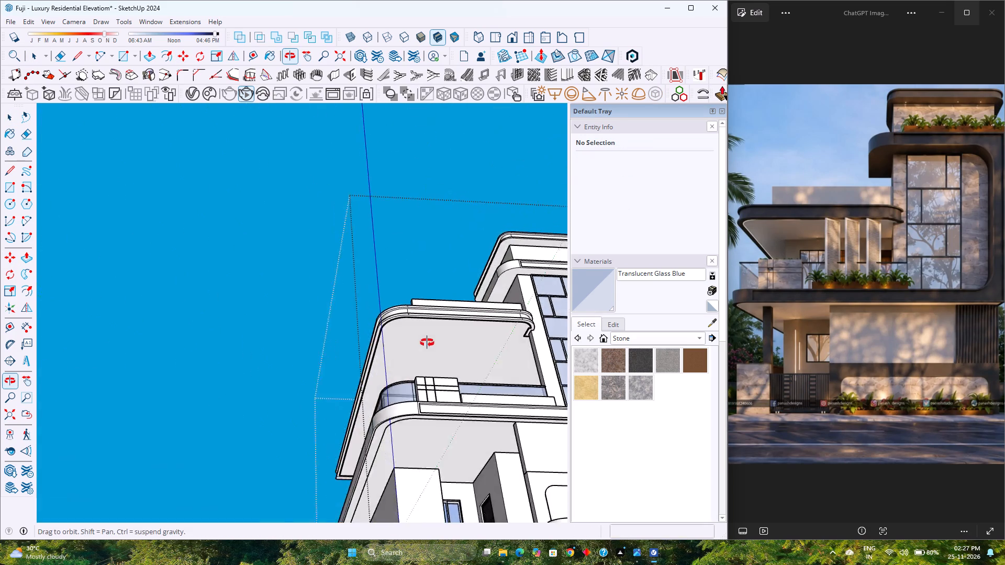
pyautogui.moveTo(427, 343); pyautogui.dragTo(476, 506, button='middle')
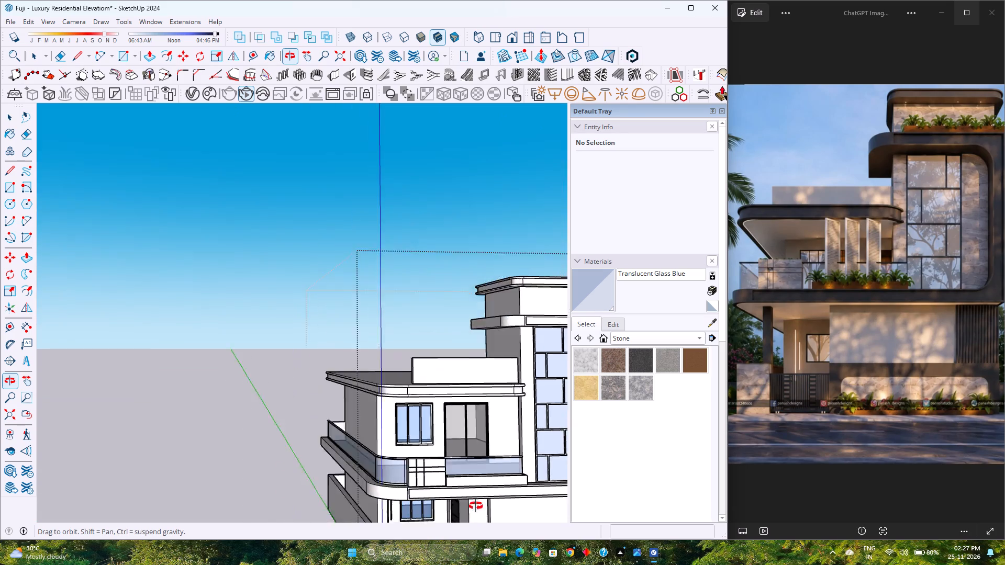
pyautogui.moveTo(476, 506); pyautogui.dragTo(255, 445, button='middle')
pyautogui.middleClick(254, 444)
pyautogui.scroll(-6, 254, 431)
pyautogui.moveTo(254, 431); pyautogui.dragTo(444, 450, button='middle')
pyautogui.middleClick(444, 450)
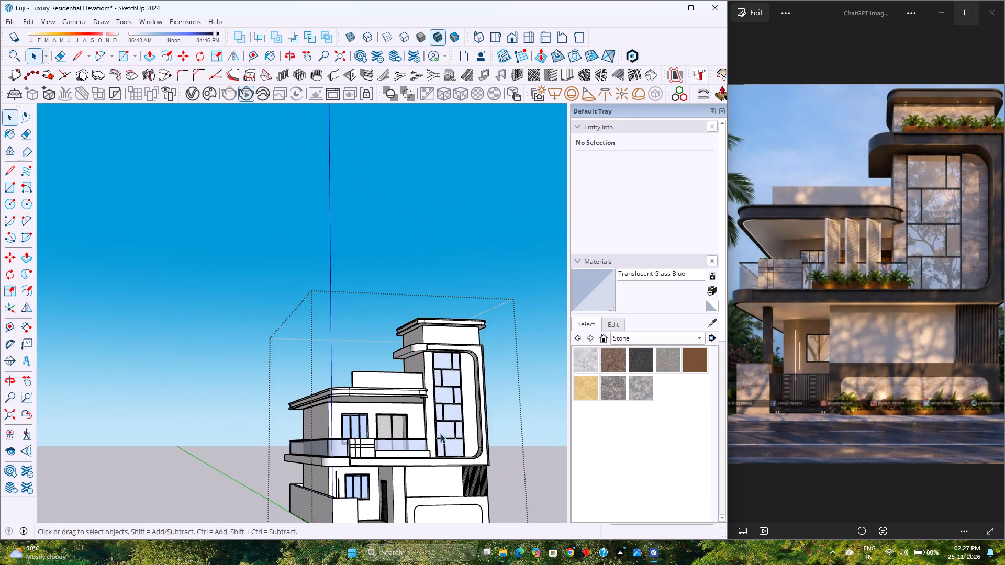
pyautogui.scroll(4, 439, 432)
pyautogui.scroll(-4, 439, 432)
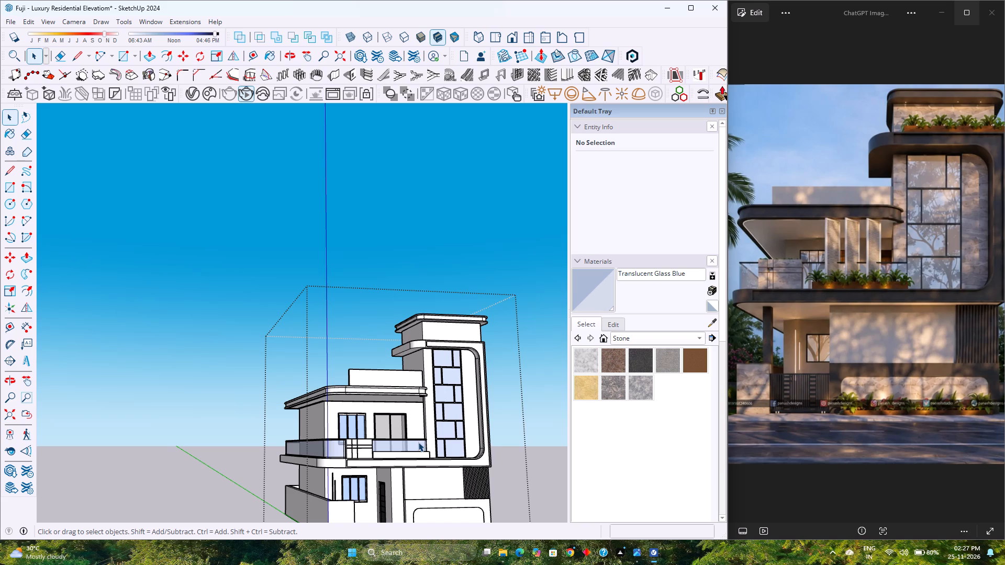
# Examine the whole elevation from the front and slightly to either side against the reference image.
pyautogui.scroll(-4, 407, 420)
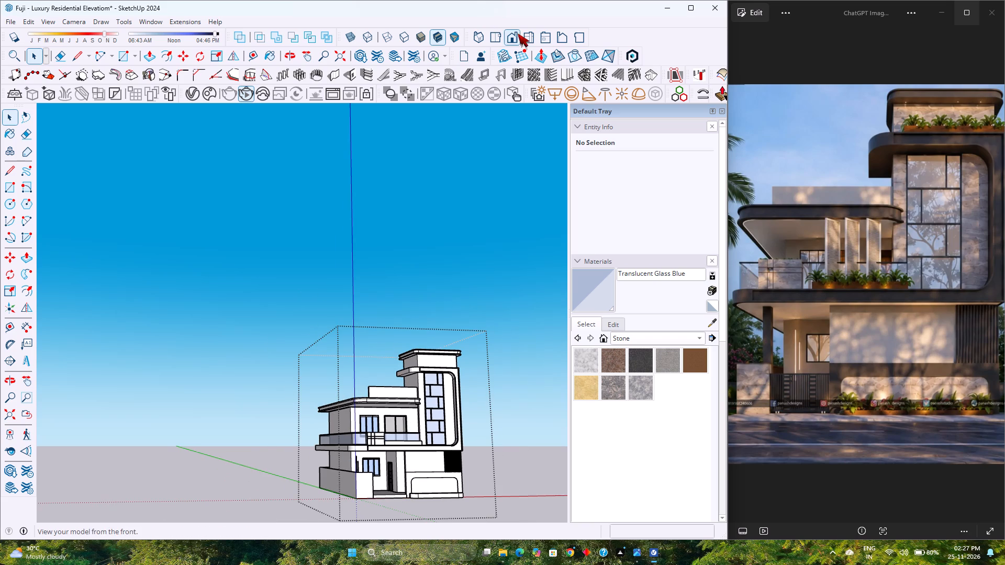
pyautogui.click(518, 33)
pyautogui.click(15, 414)
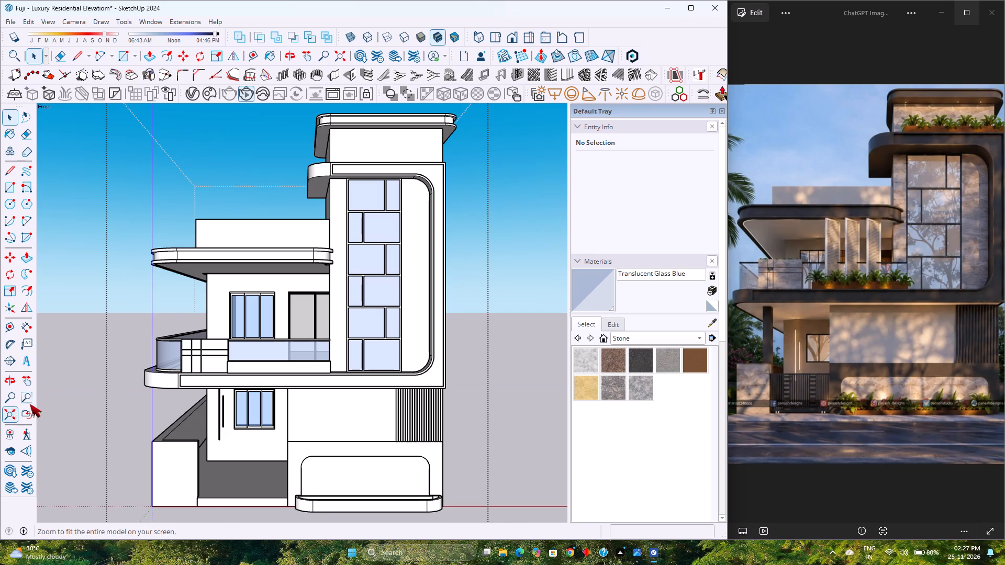
pyautogui.middleClick(339, 307)
pyautogui.moveTo(341, 307); pyautogui.dragTo(361, 307, button='middle')
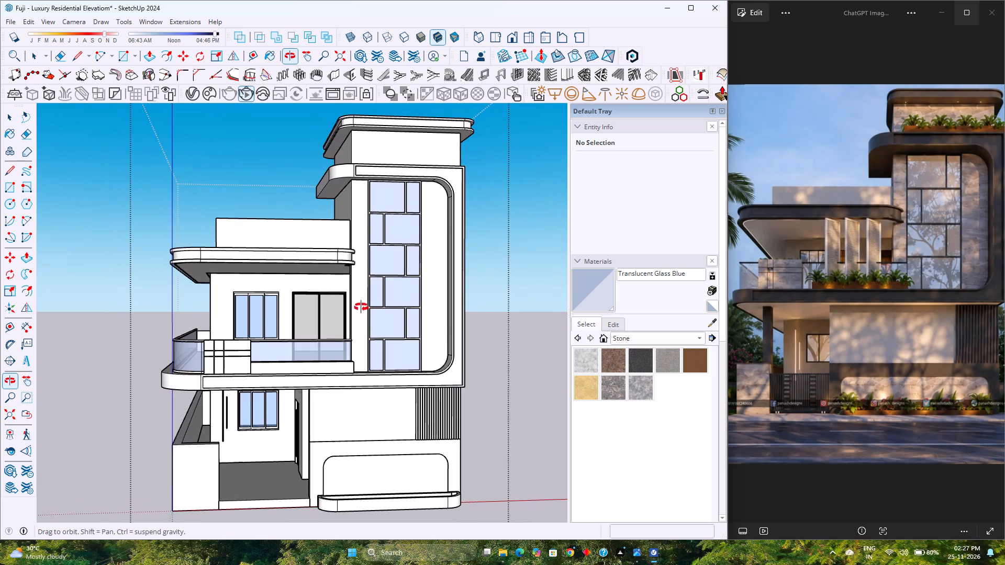
pyautogui.moveTo(361, 307); pyautogui.dragTo(331, 303, button='middle')
pyautogui.middleClick(331, 303)
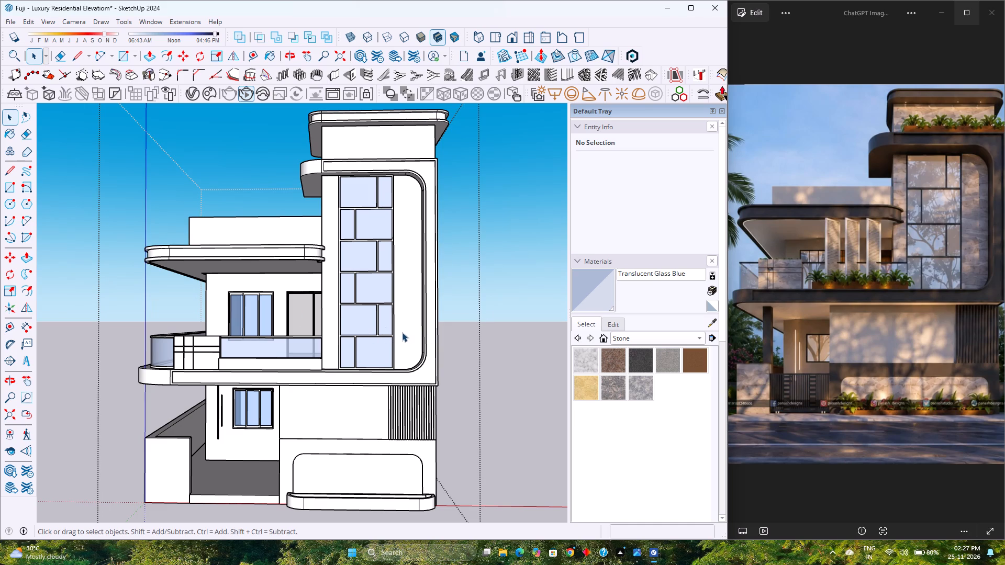
# Delete the stray 3' edge across the rear end of the main roof slab's underside, and close the slab group.
pyautogui.moveTo(318, 298); pyautogui.dragTo(489, 216, button='middle')
pyautogui.middleClick(492, 217)
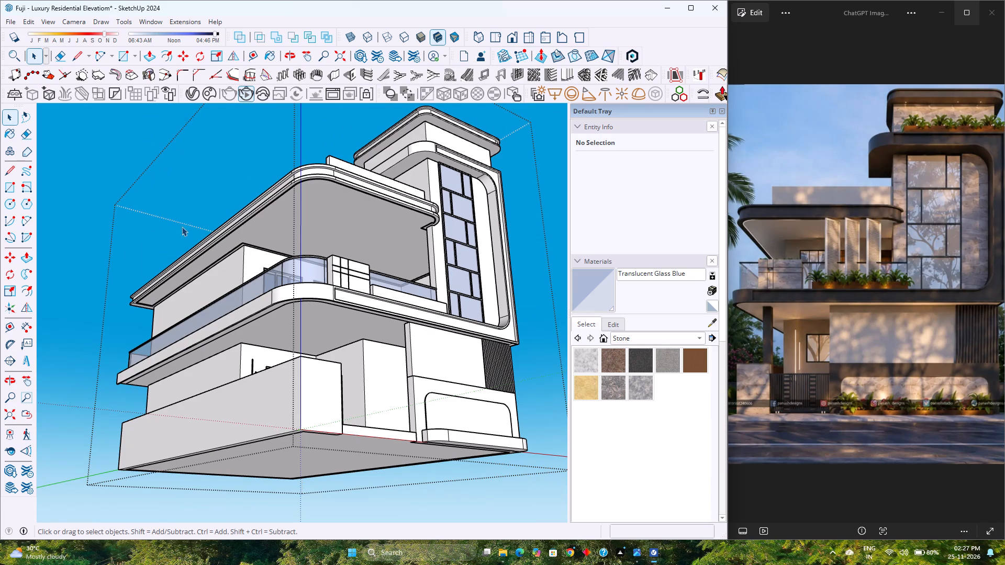
pyautogui.scroll(18, 97, 325)
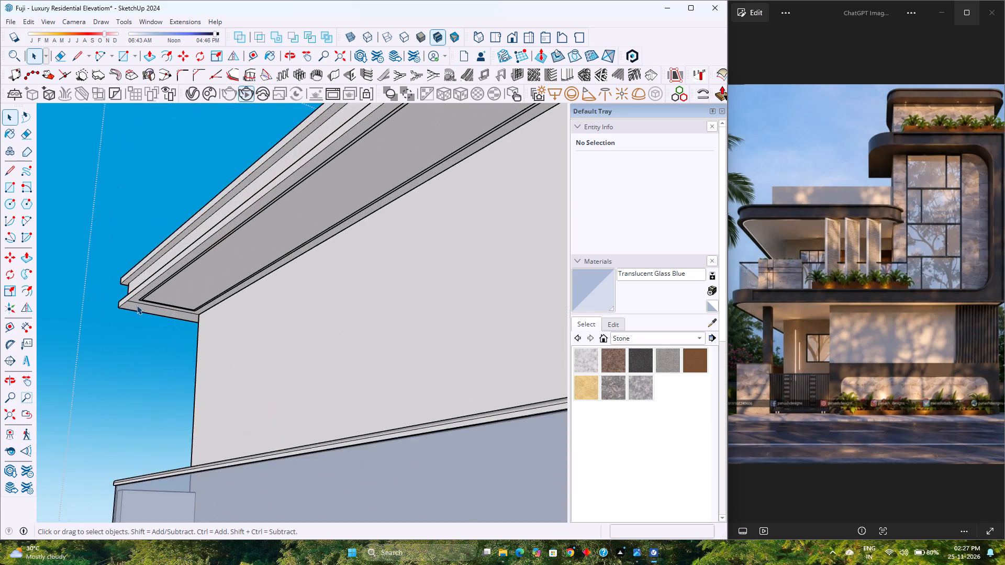
pyautogui.scroll(4, 137, 305)
pyautogui.click(132, 301)
pyautogui.click(132, 301)
pyautogui.click(132, 301)
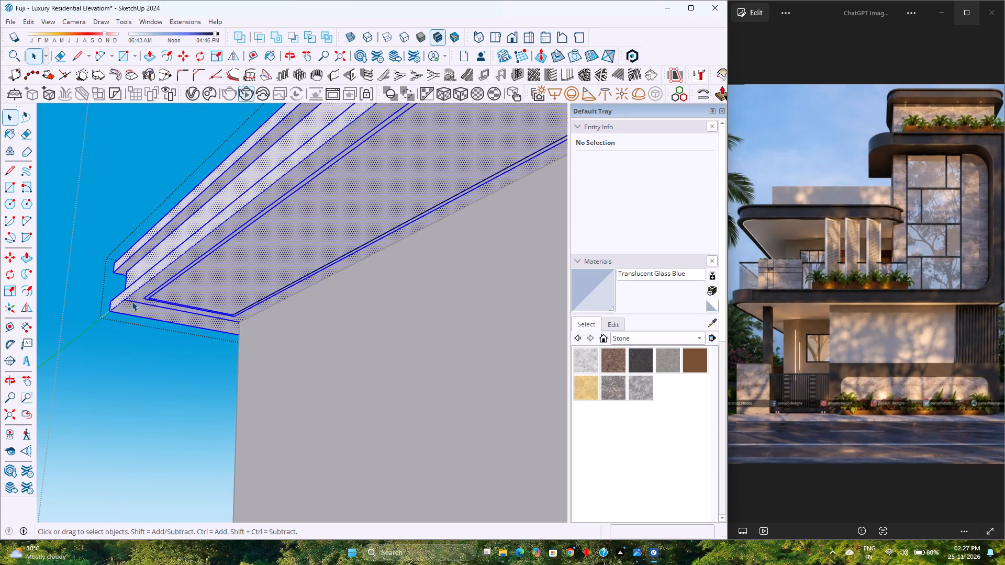
pyautogui.click(132, 301)
pyautogui.click(132, 301)
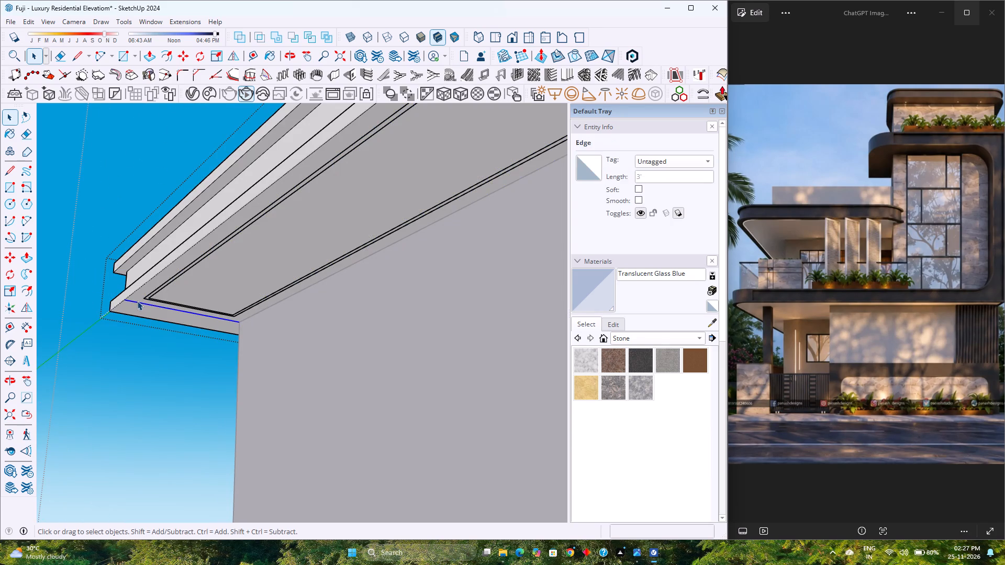
pyautogui.press('Delete')
pyautogui.scroll(-8, 184, 307)
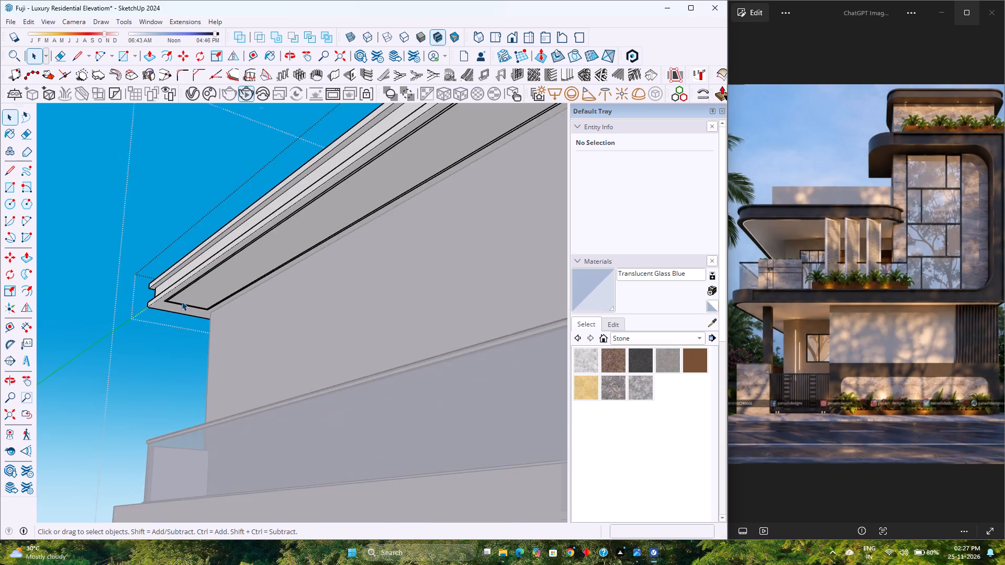
pyautogui.scroll(-8, 182, 301)
pyautogui.moveTo(379, 292); pyautogui.dragTo(393, 319, button='middle')
pyautogui.middleClick(393, 319)
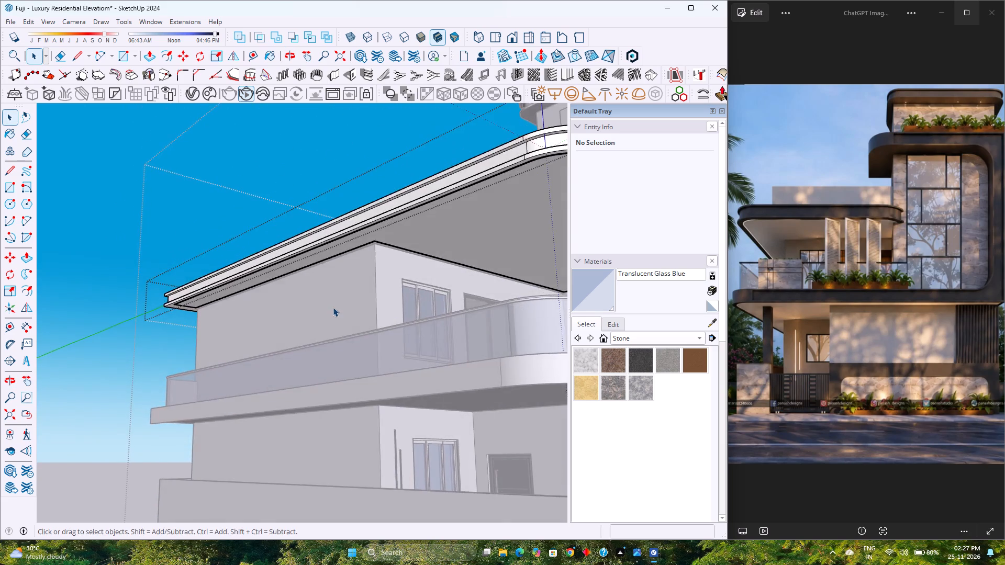
pyautogui.scroll(-7, 332, 307)
pyautogui.moveTo(228, 338); pyautogui.dragTo(175, 352, button='middle')
pyautogui.scroll(-8, 200, 342)
pyautogui.click(416, 234)
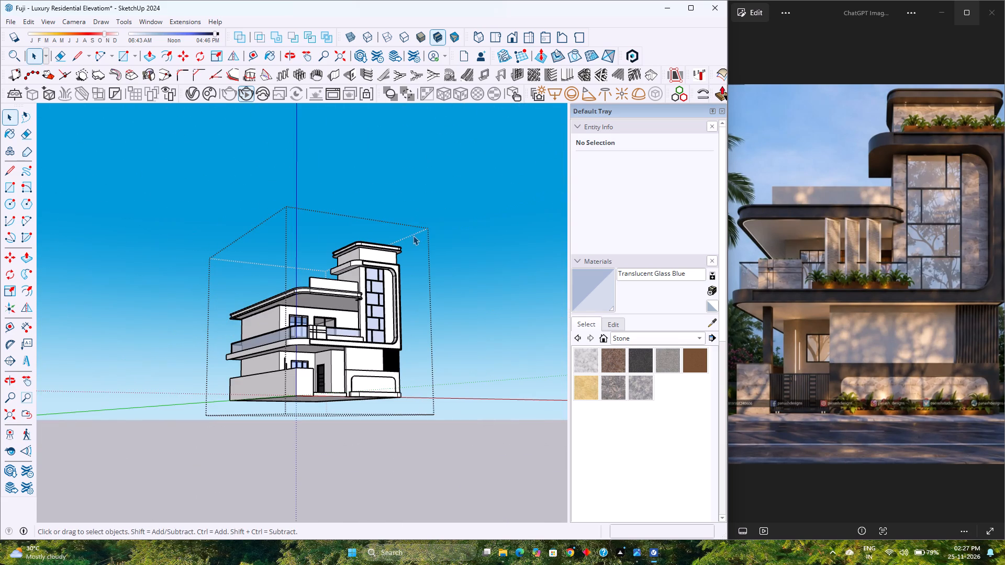
# Examine the underside and curved corner of the first-floor balcony slab from below and from the front.
pyautogui.scroll(5, 312, 351)
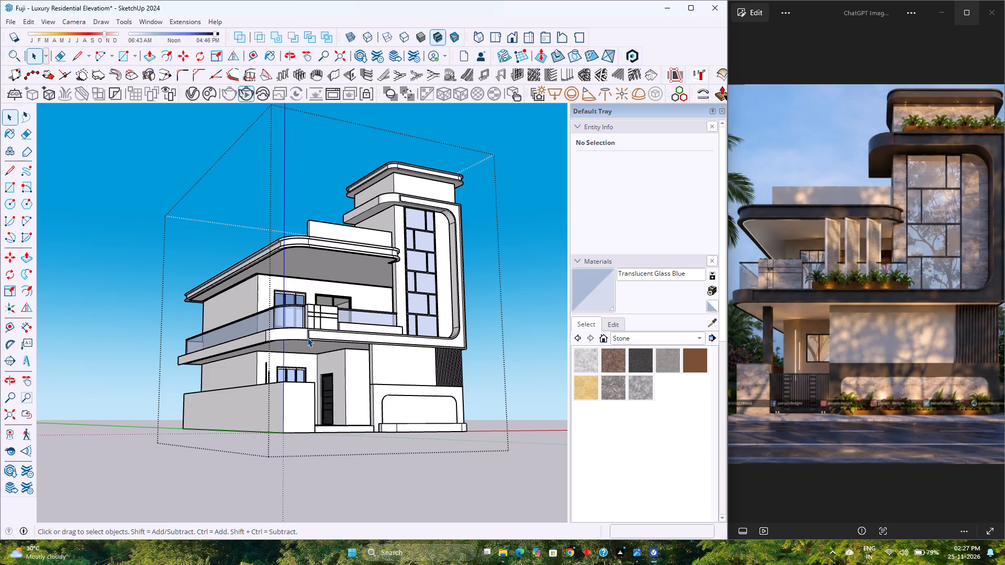
pyautogui.scroll(5, 307, 337)
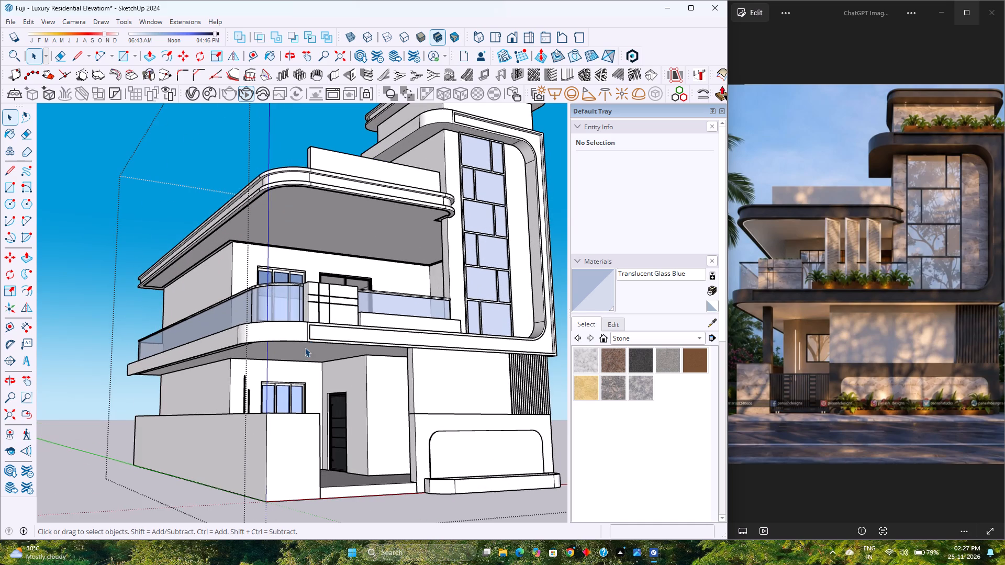
pyautogui.moveTo(297, 357); pyautogui.dragTo(334, 248, button='middle')
pyautogui.middleClick(334, 248)
pyautogui.scroll(2, 351, 244)
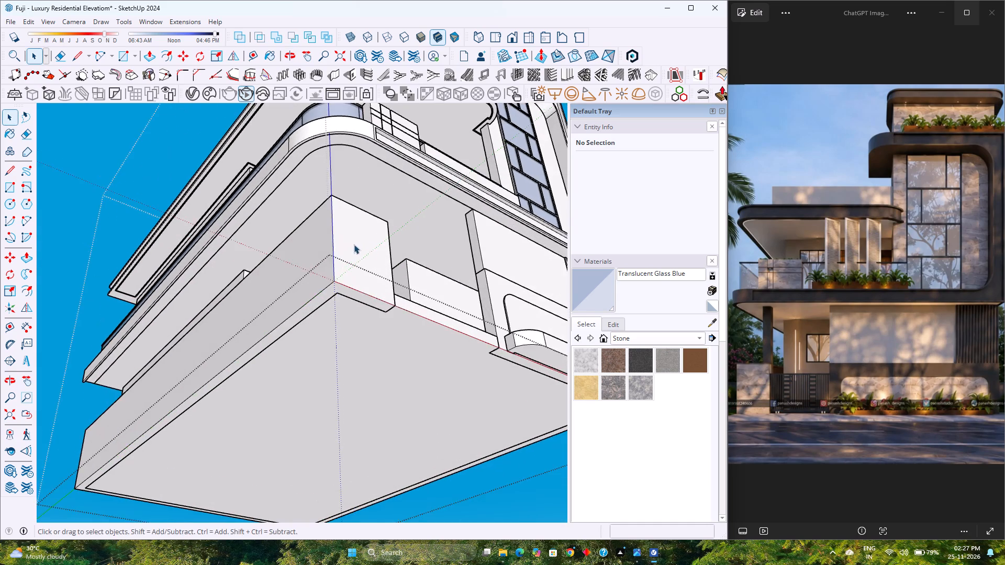
pyautogui.scroll(2, 390, 242)
pyautogui.moveTo(388, 239); pyautogui.dragTo(309, 246, button='middle')
pyautogui.middleClick(309, 246)
pyautogui.middleClick(309, 245)
pyautogui.moveTo(306, 244); pyautogui.dragTo(301, 243, button='middle')
pyautogui.moveTo(299, 243); pyautogui.dragTo(253, 240, button='middle')
pyautogui.middleClick(252, 240)
pyautogui.moveTo(250, 241); pyautogui.dragTo(237, 247, button='middle')
pyautogui.moveTo(205, 261); pyautogui.dragTo(160, 301, button='middle')
pyautogui.middleClick(159, 302)
pyautogui.scroll(-9, 198, 300)
pyautogui.moveTo(307, 267); pyautogui.dragTo(234, 338, button='middle')
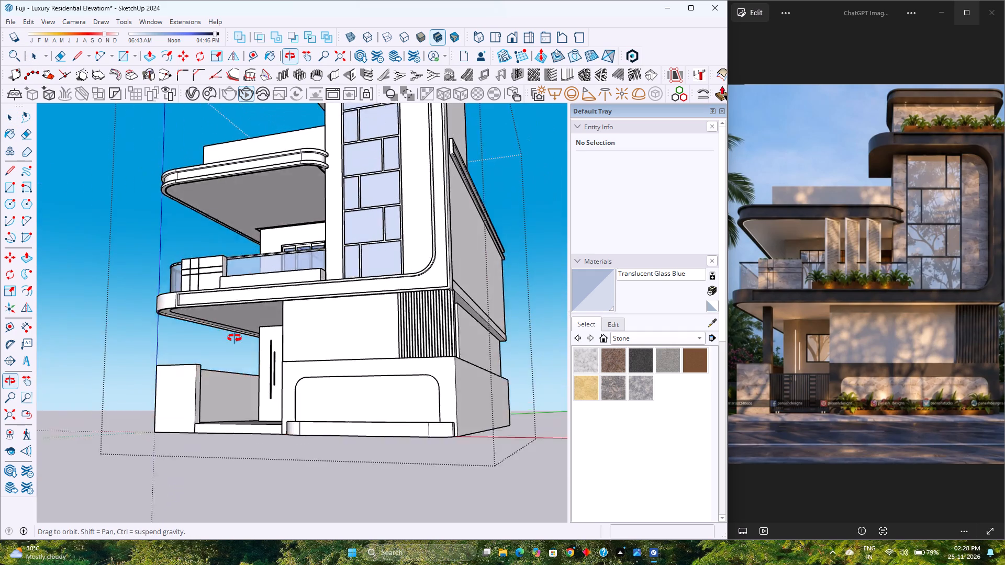
pyautogui.moveTo(234, 338); pyautogui.dragTo(405, 308, button='middle')
pyautogui.middleClick(405, 308)
pyautogui.scroll(10, 383, 268)
pyautogui.moveTo(401, 324); pyautogui.dragTo(315, 306, button='middle')
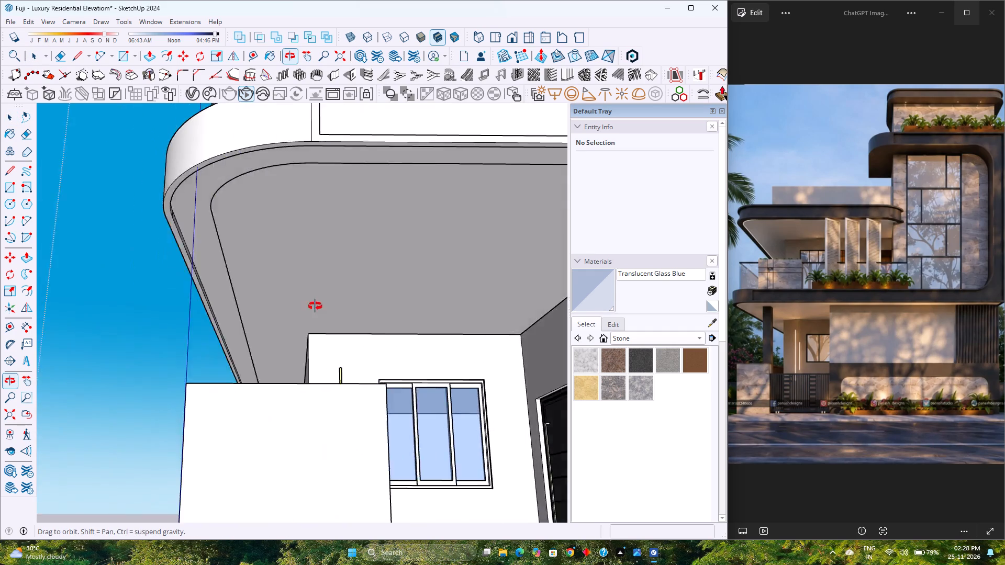
pyautogui.moveTo(315, 306); pyautogui.dragTo(294, 330, button='middle')
pyautogui.middleClick(294, 329)
pyautogui.middleClick(296, 325)
pyautogui.middleClick(296, 324)
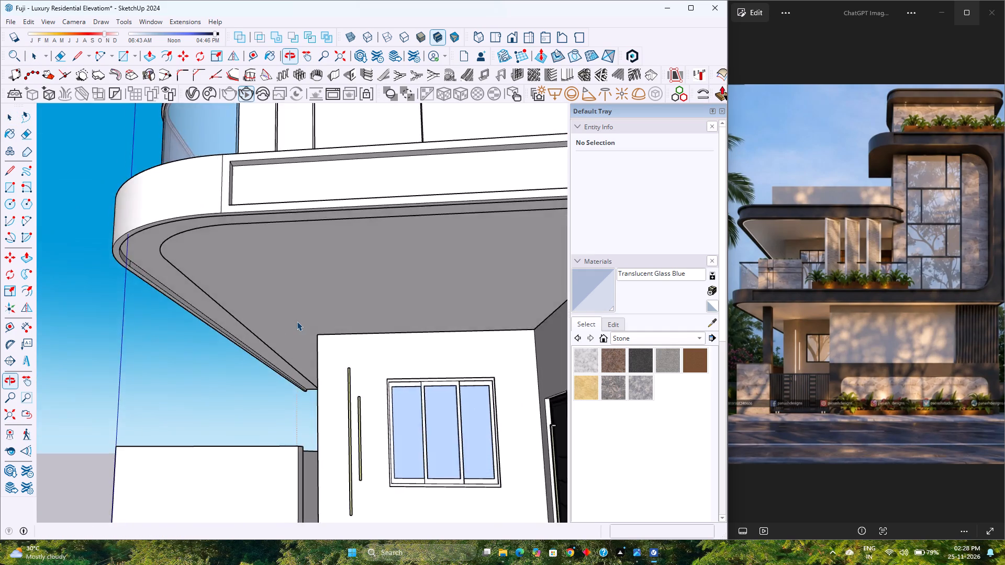
pyautogui.scroll(-3, 297, 321)
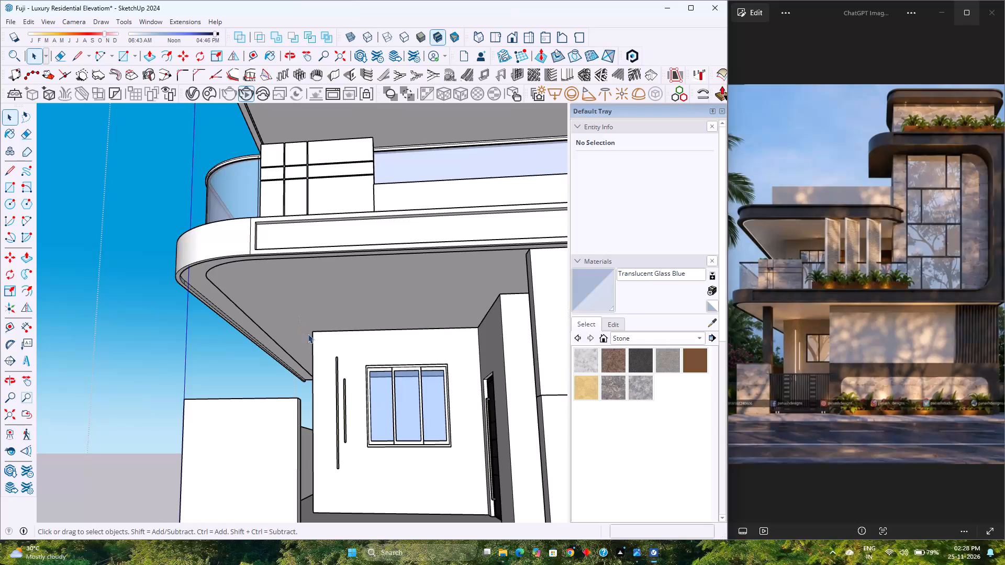
# Open the first-floor balcony slab group and select its large underside face.
pyautogui.doubleClick(326, 294)
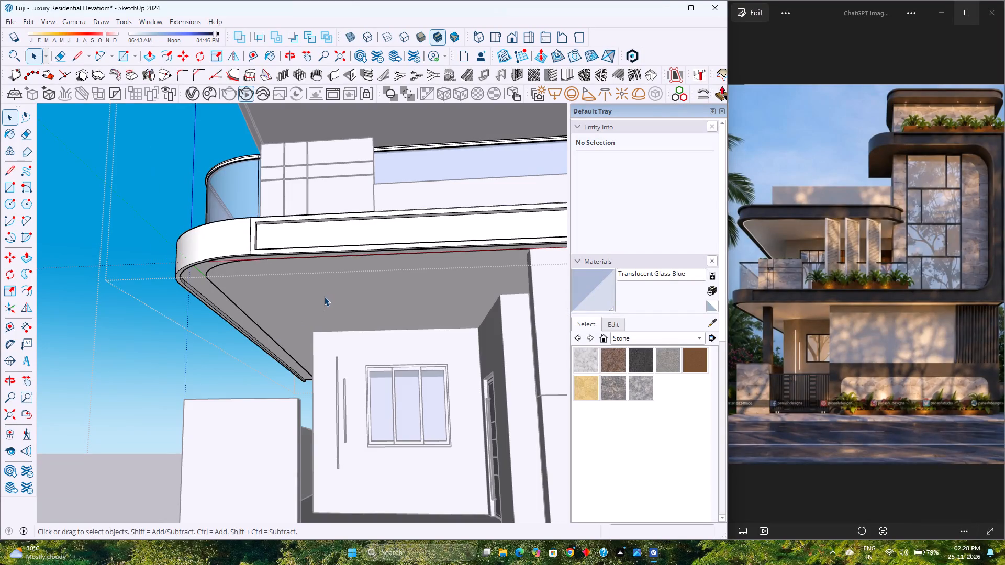
pyautogui.scroll(1, 324, 297)
pyautogui.click(324, 297)
pyautogui.moveTo(300, 359); pyautogui.dragTo(362, 289, button='middle')
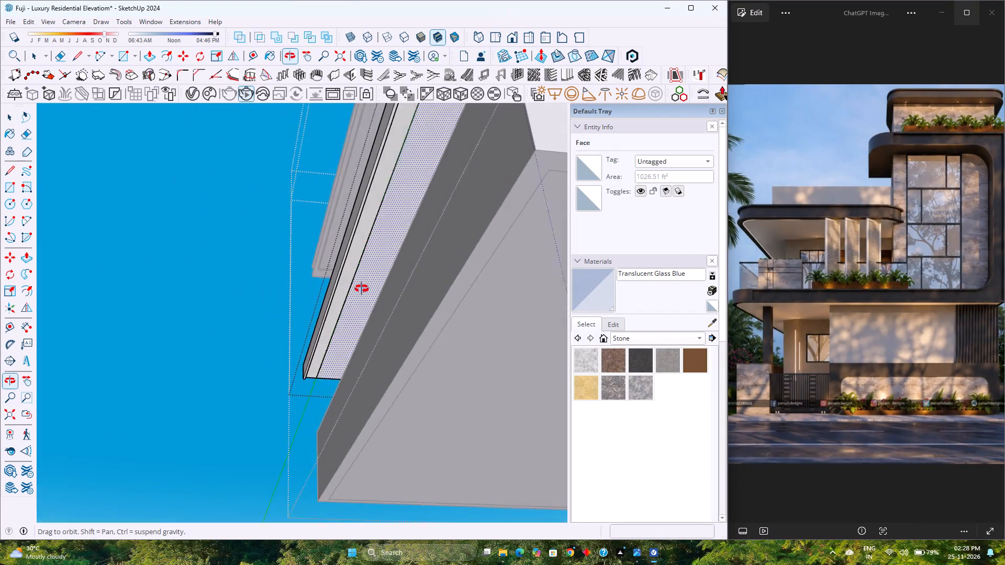
pyautogui.moveTo(362, 289); pyautogui.dragTo(282, 345, button='middle')
pyautogui.middleClick(281, 346)
pyautogui.scroll(-6, 278, 348)
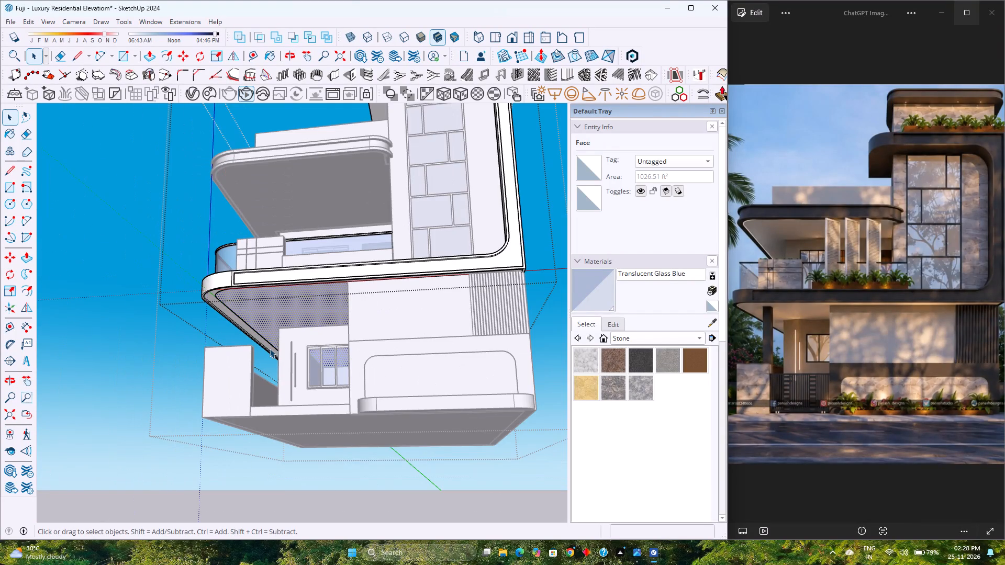
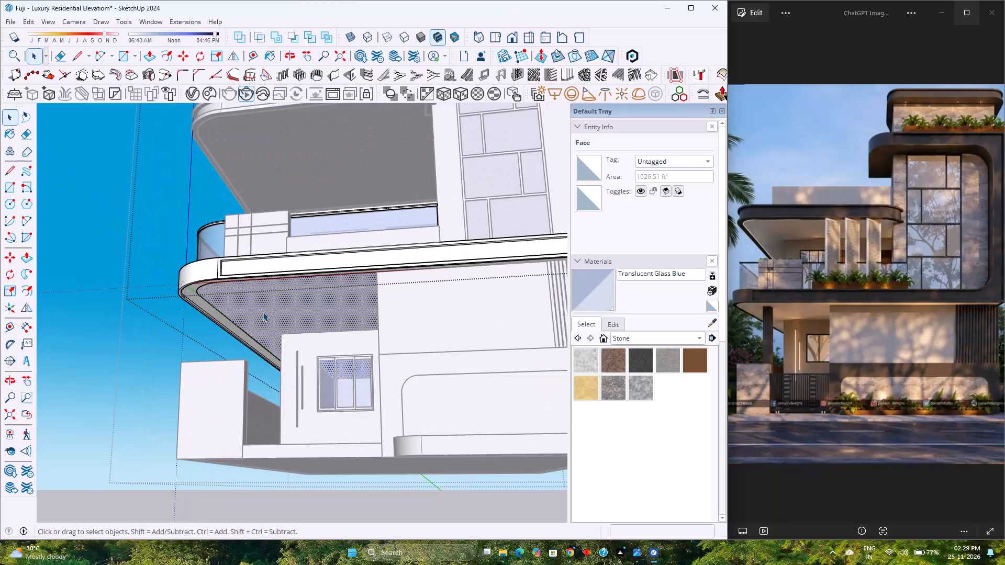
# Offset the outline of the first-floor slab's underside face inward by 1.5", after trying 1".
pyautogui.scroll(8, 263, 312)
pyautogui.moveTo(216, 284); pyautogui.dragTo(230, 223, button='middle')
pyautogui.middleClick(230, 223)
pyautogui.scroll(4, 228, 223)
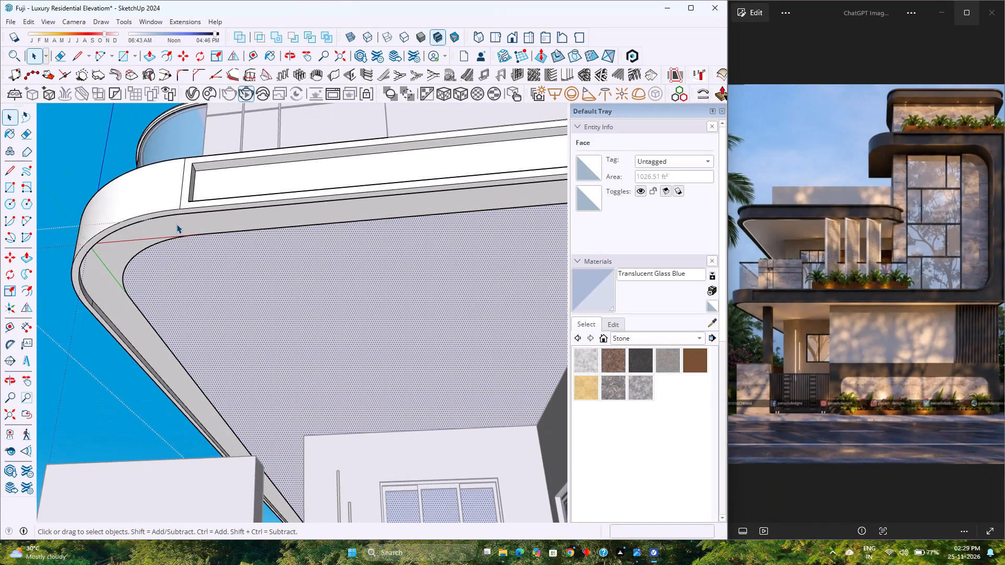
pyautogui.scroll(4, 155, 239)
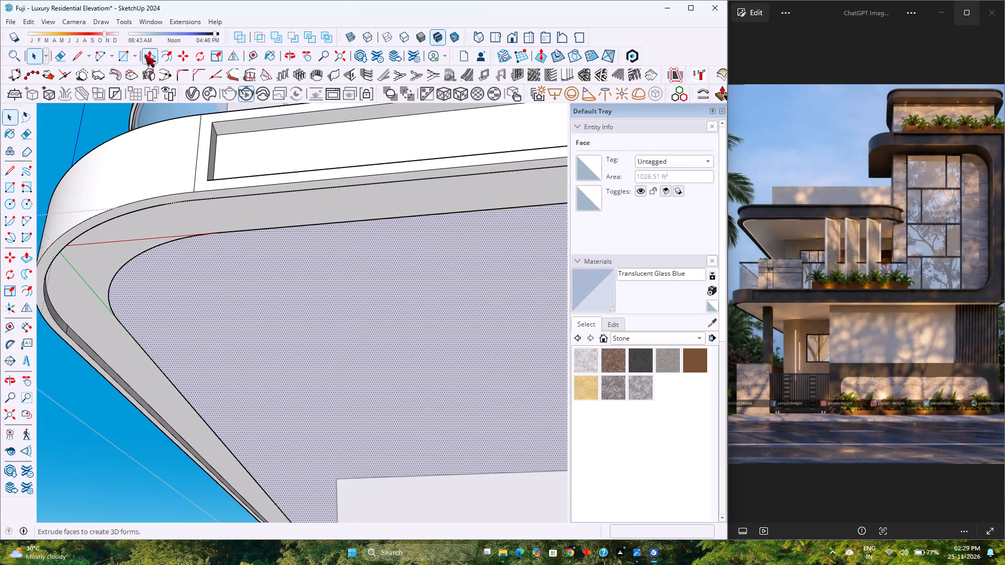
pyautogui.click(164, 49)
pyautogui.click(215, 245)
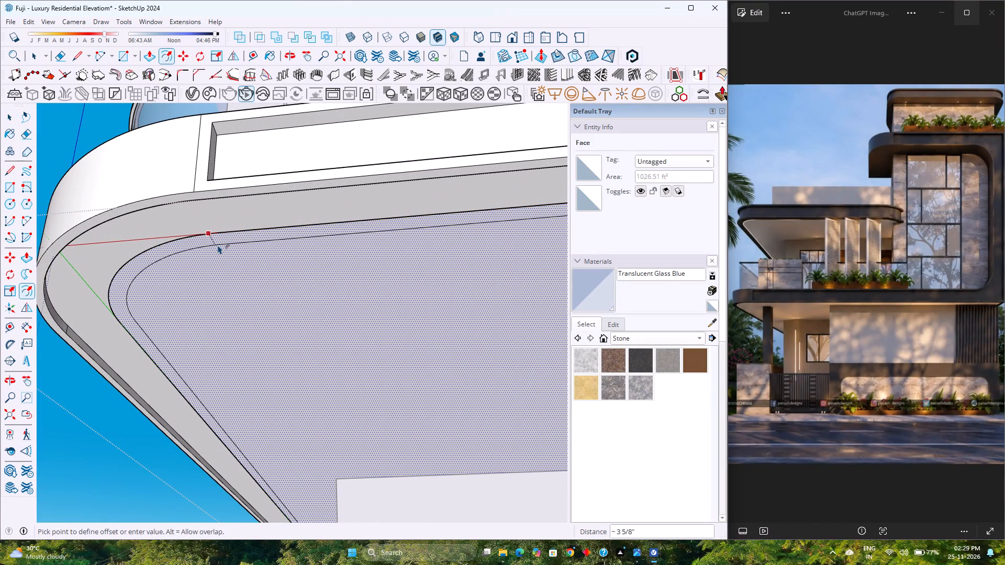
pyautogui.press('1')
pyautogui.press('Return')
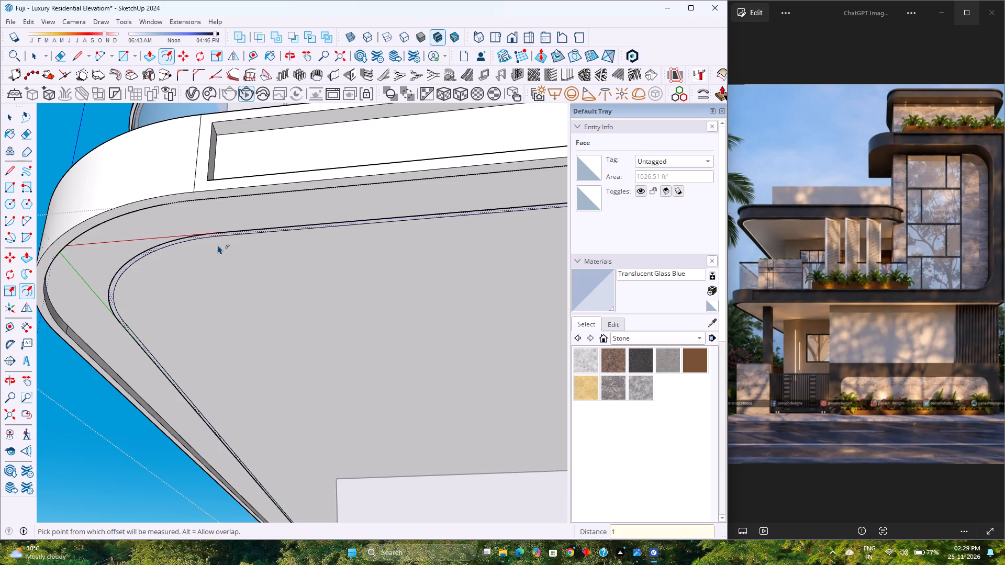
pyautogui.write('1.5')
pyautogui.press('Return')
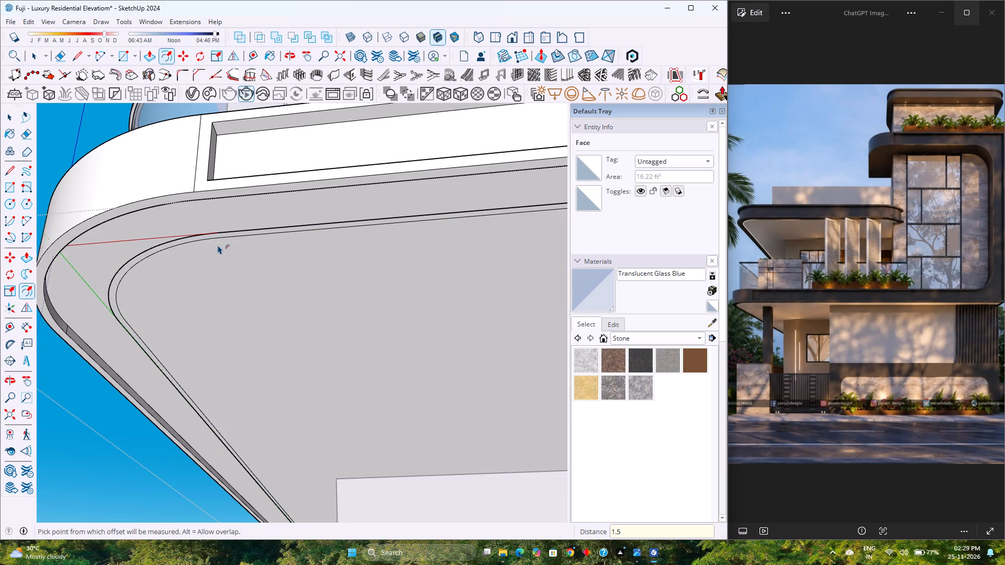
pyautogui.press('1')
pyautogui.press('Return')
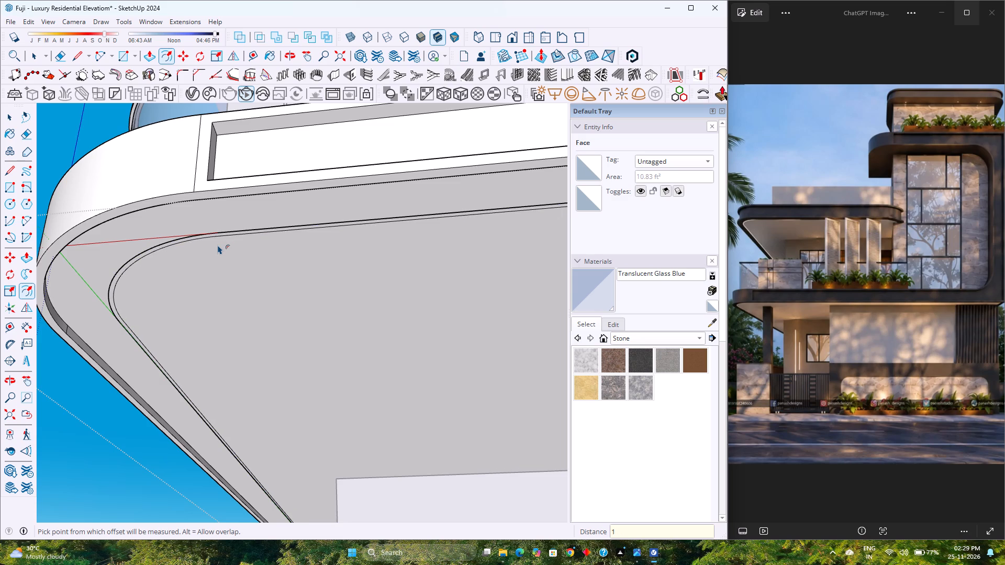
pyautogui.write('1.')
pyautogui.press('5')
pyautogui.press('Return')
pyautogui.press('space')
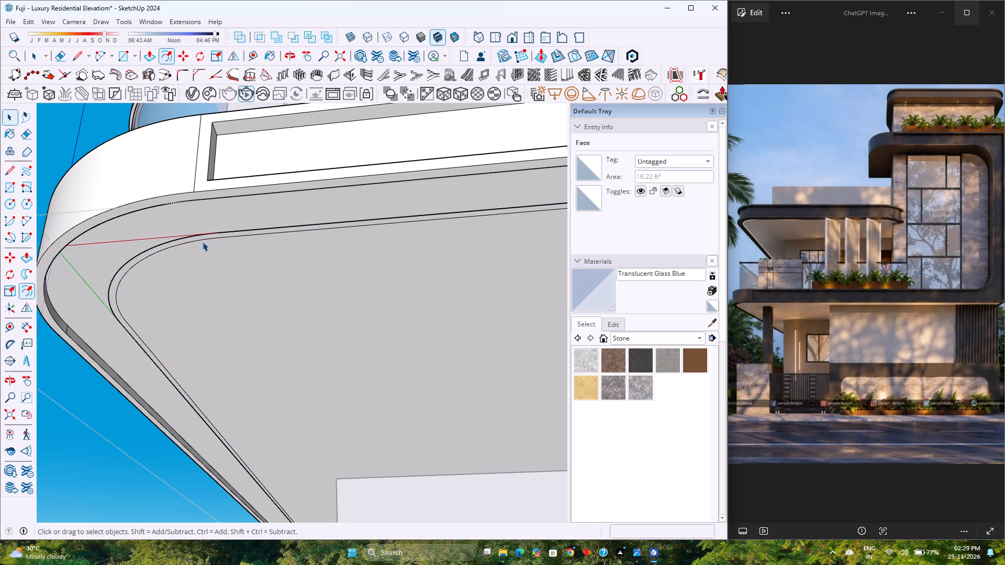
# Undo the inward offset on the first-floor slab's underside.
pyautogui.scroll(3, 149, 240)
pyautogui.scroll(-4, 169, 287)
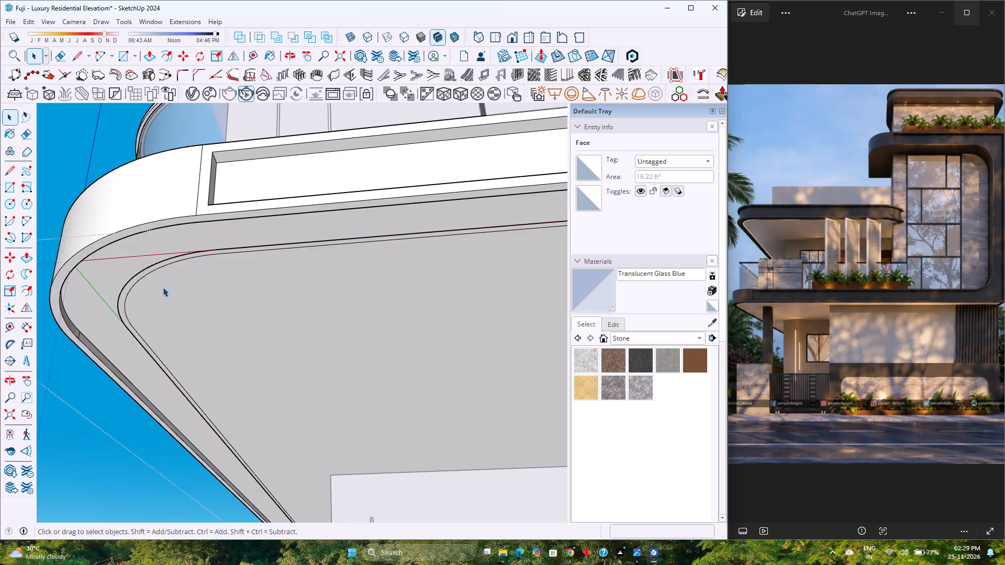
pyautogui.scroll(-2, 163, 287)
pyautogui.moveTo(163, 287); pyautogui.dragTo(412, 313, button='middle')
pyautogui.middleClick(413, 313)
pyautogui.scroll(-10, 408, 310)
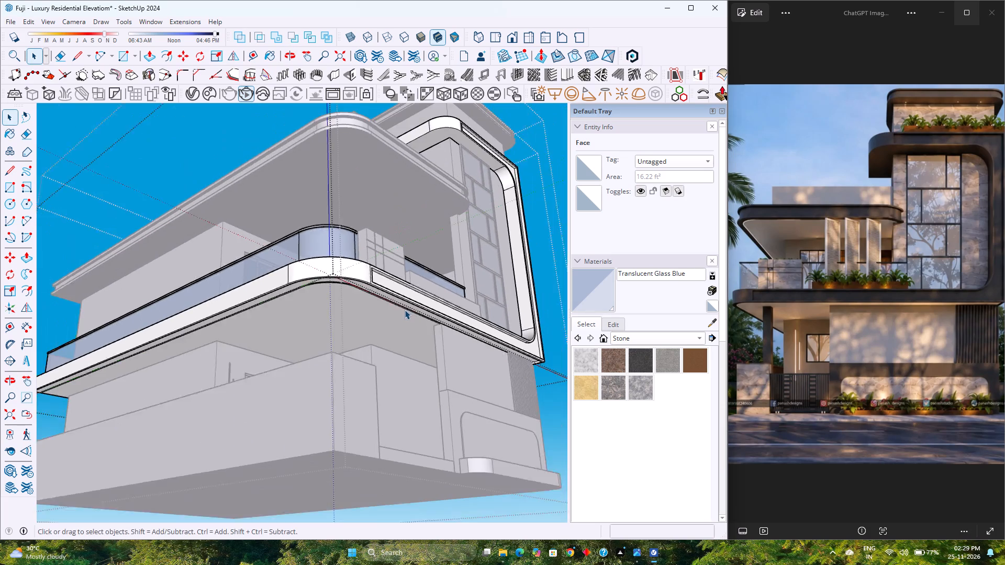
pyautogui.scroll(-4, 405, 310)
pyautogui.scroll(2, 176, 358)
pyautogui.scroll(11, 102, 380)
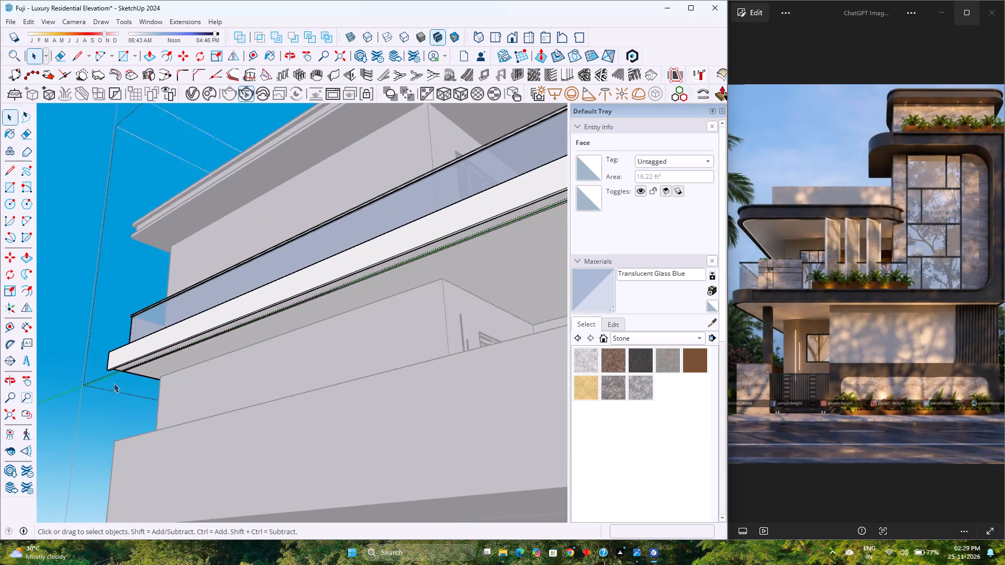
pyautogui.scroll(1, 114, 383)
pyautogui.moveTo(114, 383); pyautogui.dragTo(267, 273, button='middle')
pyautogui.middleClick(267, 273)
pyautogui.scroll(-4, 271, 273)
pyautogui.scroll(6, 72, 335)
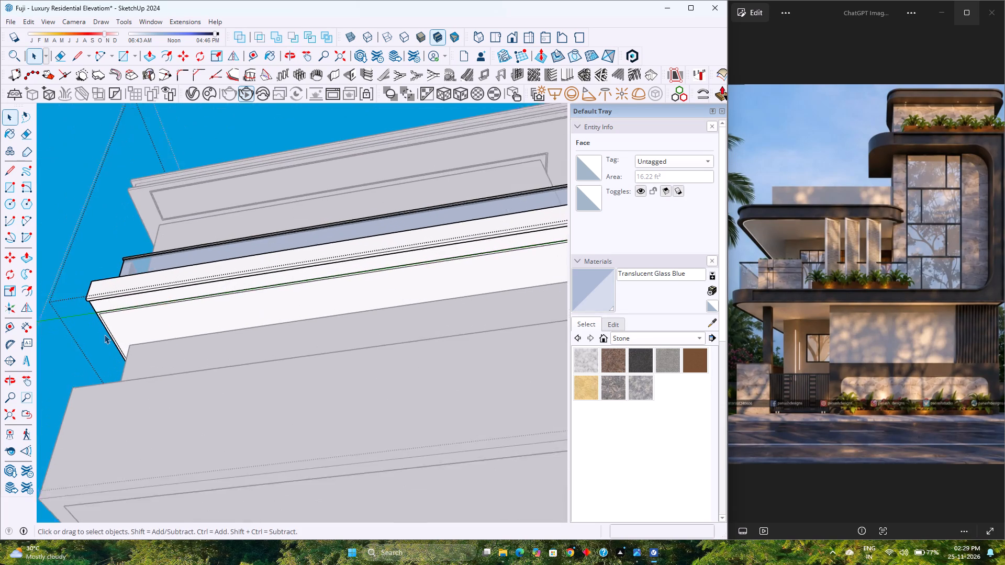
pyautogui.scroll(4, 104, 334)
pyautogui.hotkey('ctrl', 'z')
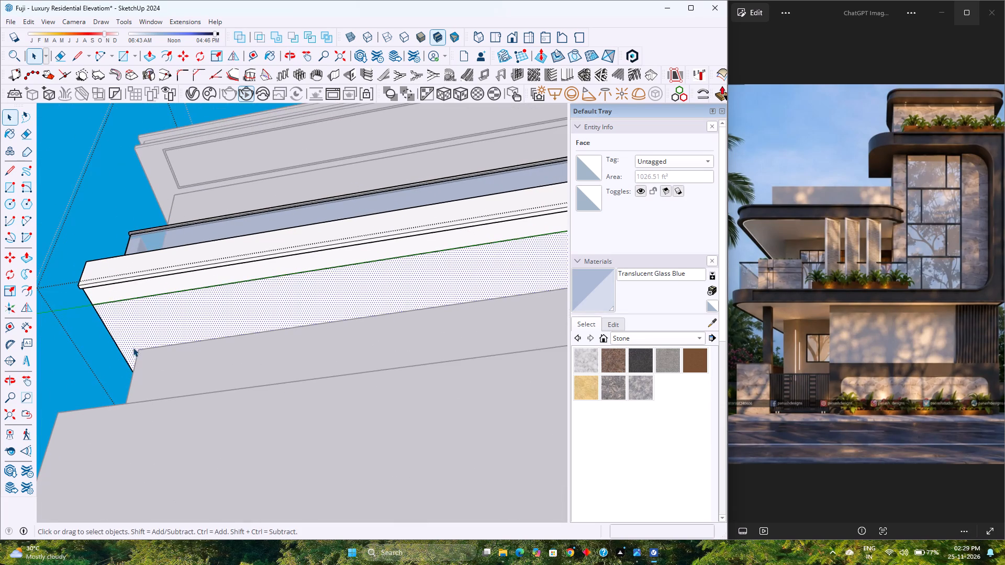
# Draw a 2' 9" line across the rear end of the slab's underside, from the rear wall corner to the underside's outer edge.
pyautogui.click(79, 56)
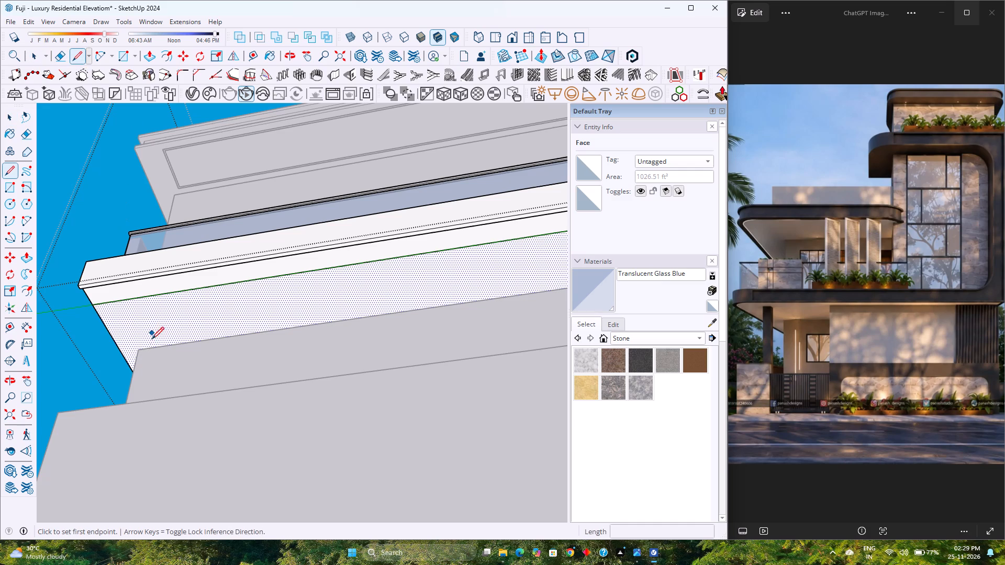
pyautogui.click(142, 347)
pyautogui.scroll(6, 132, 319)
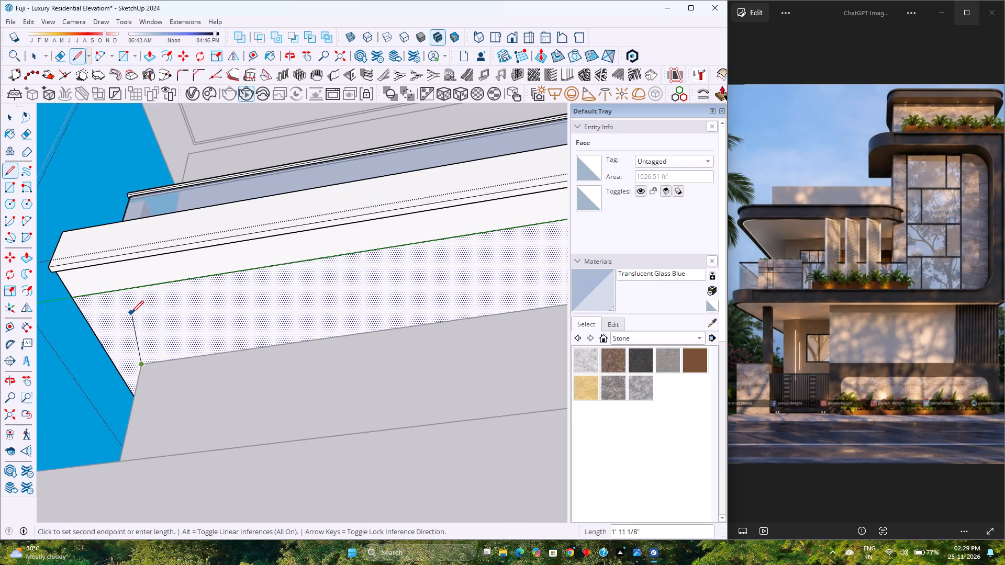
pyautogui.scroll(2, 131, 313)
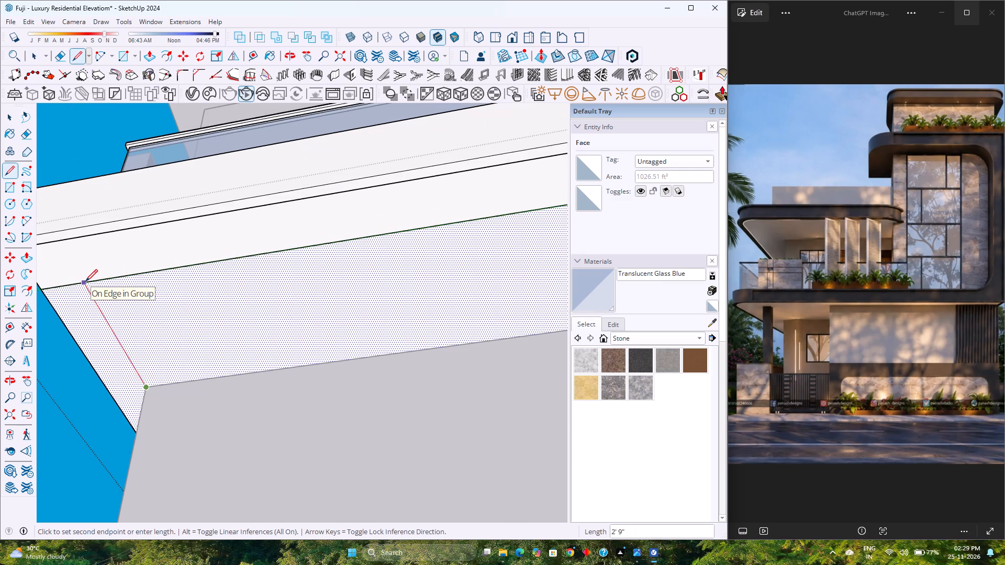
pyautogui.click(85, 281)
pyautogui.hotkey('ctrl', 'z')
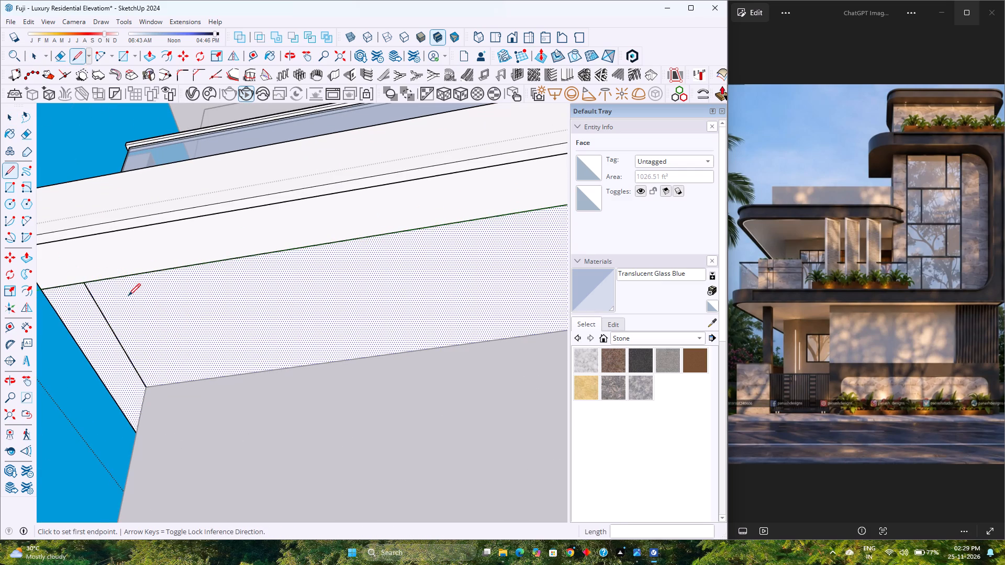
# Draw a line on the slab's underside along the long side wall, from the rear wall corner to its front corner.
pyautogui.scroll(-4, 128, 296)
pyautogui.moveTo(128, 296); pyautogui.dragTo(455, 366, button='middle')
pyautogui.scroll(-5, 300, 310)
pyautogui.scroll(3, 193, 247)
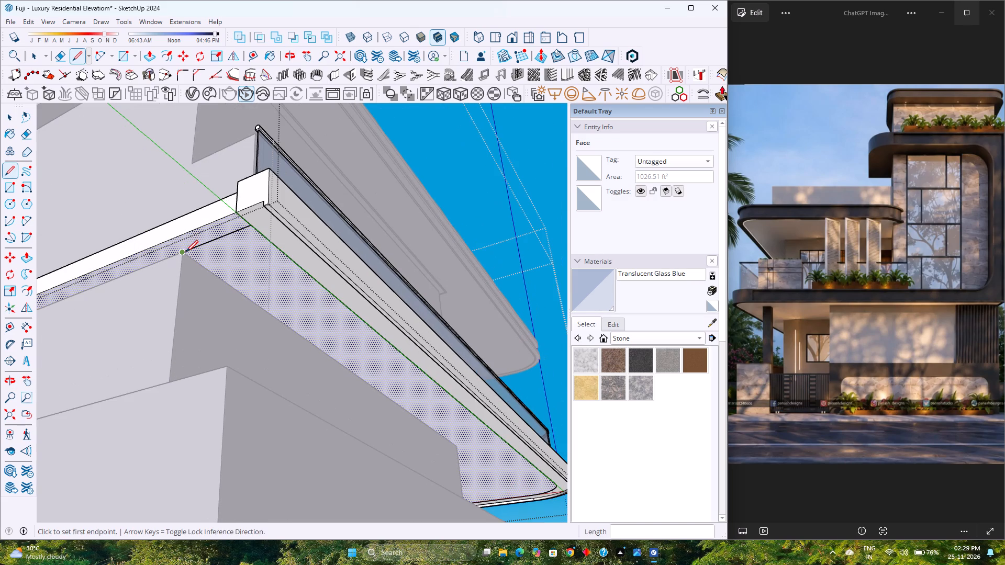
pyautogui.click(183, 253)
pyautogui.scroll(-4, 272, 303)
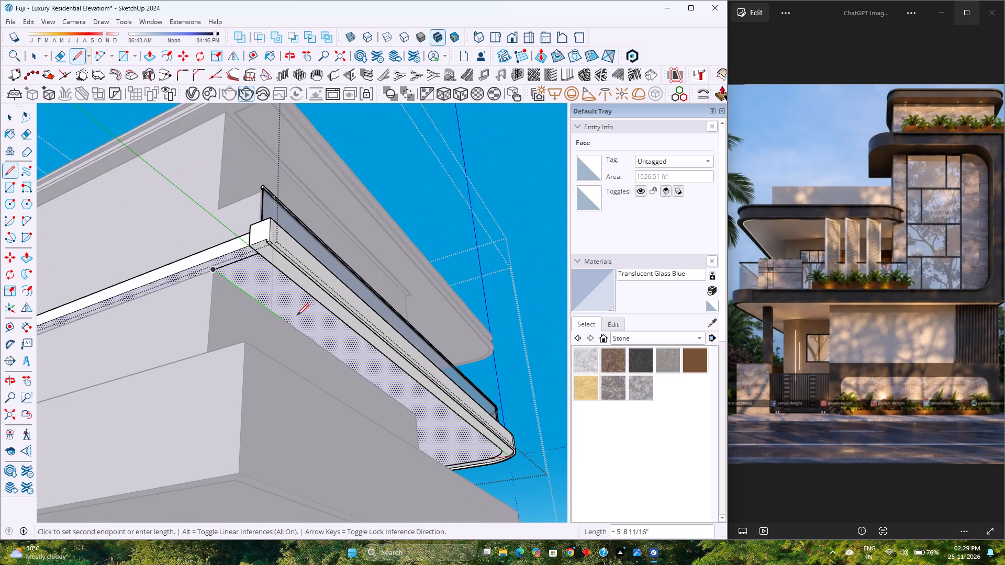
pyautogui.moveTo(405, 391); pyautogui.dragTo(175, 365, button='middle')
pyautogui.middleClick(175, 365)
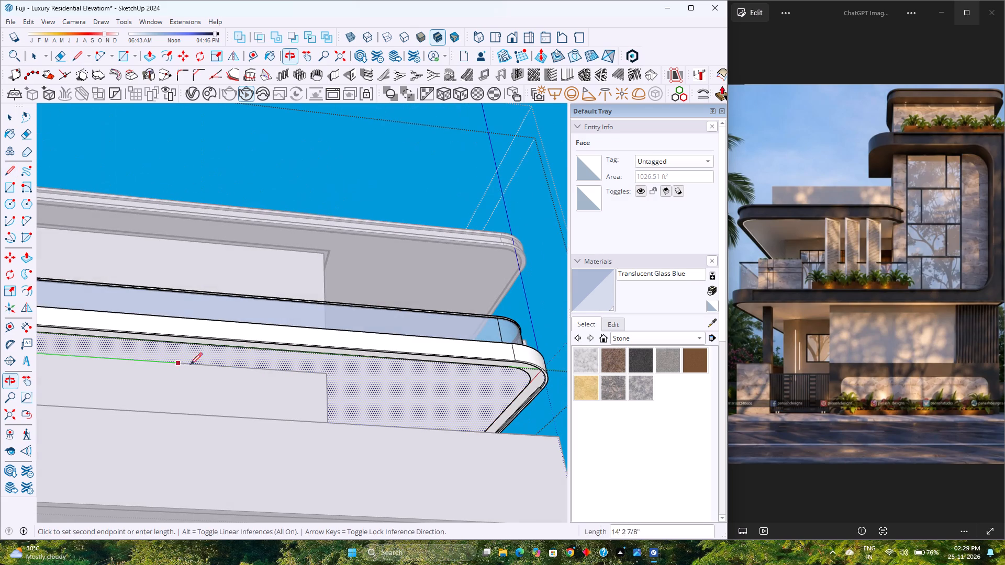
pyautogui.click(327, 371)
# Continue the underside outline along the front window wall and 8' along the adjoining return wall.
pyautogui.middleClick(351, 377)
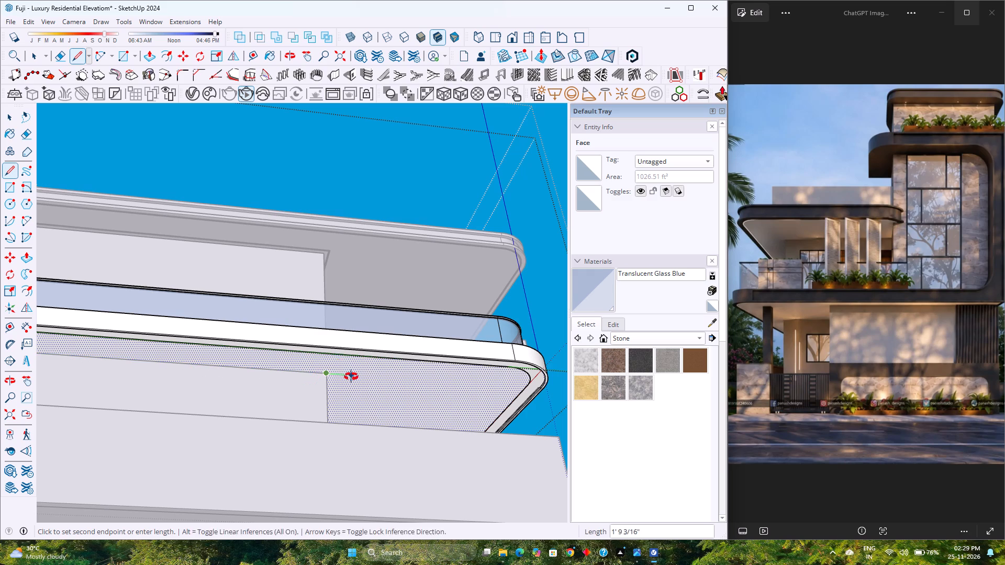
pyautogui.middleClick(351, 377)
pyautogui.moveTo(351, 377); pyautogui.dragTo(42, 452, button='middle')
pyautogui.middleClick(42, 452)
pyautogui.scroll(4, 176, 412)
pyautogui.scroll(5, 224, 430)
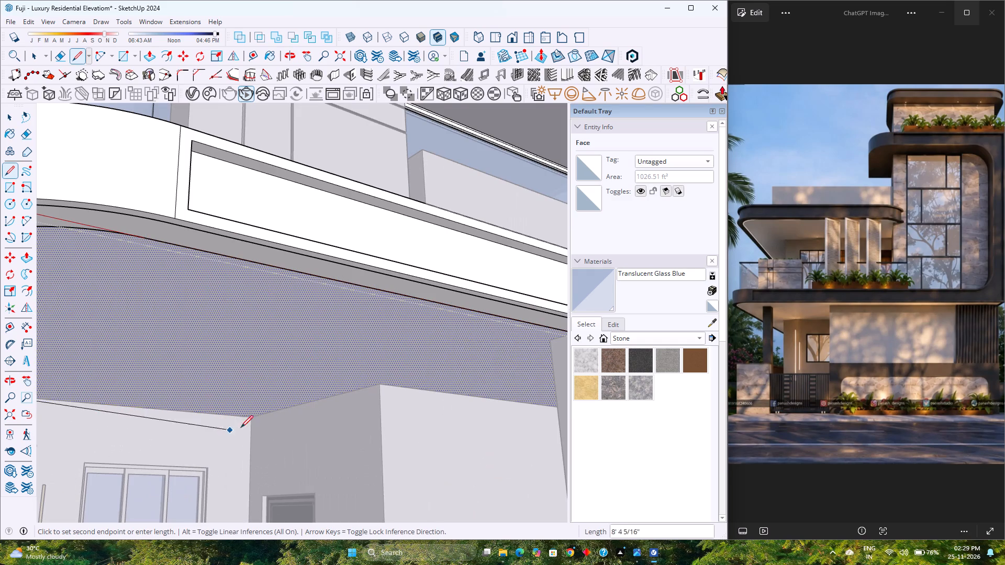
pyautogui.click(251, 419)
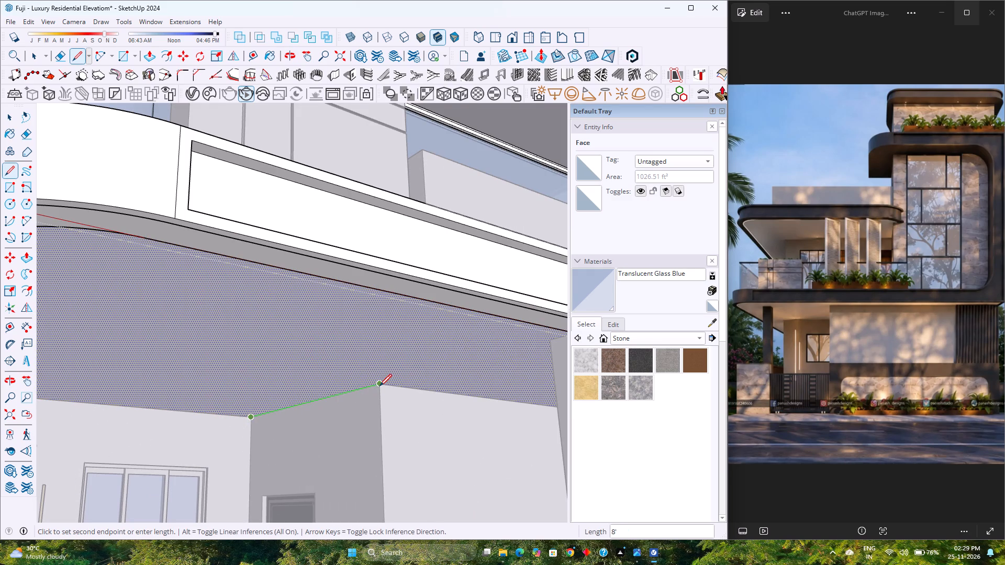
pyautogui.click(379, 386)
# Extend the underside outline from the return wall's corner along the passage wall to its outer corner at the house's other side.
pyautogui.moveTo(377, 389); pyautogui.dragTo(521, 400, button='middle')
pyautogui.middleClick(521, 400)
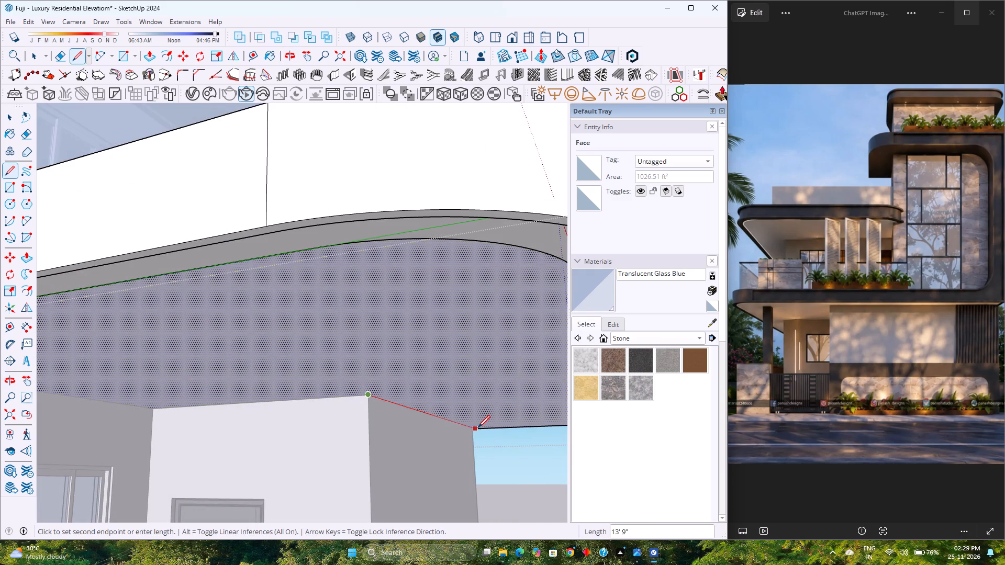
pyautogui.scroll(13, 475, 430)
pyautogui.moveTo(474, 430); pyautogui.dragTo(461, 423, button='middle')
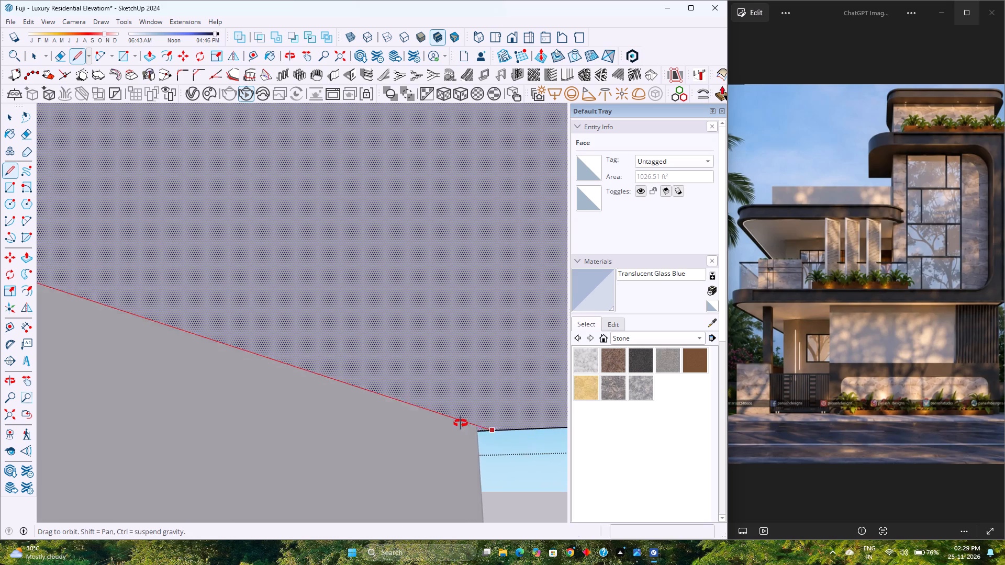
pyautogui.moveTo(461, 423); pyautogui.dragTo(442, 405, button='middle')
pyautogui.click(525, 459)
# Draw a 6' line on the slab's underside across the side passage opening to the opposite wall, locked to the green axis.
pyautogui.moveTo(512, 455); pyautogui.dragTo(494, 446, button='middle')
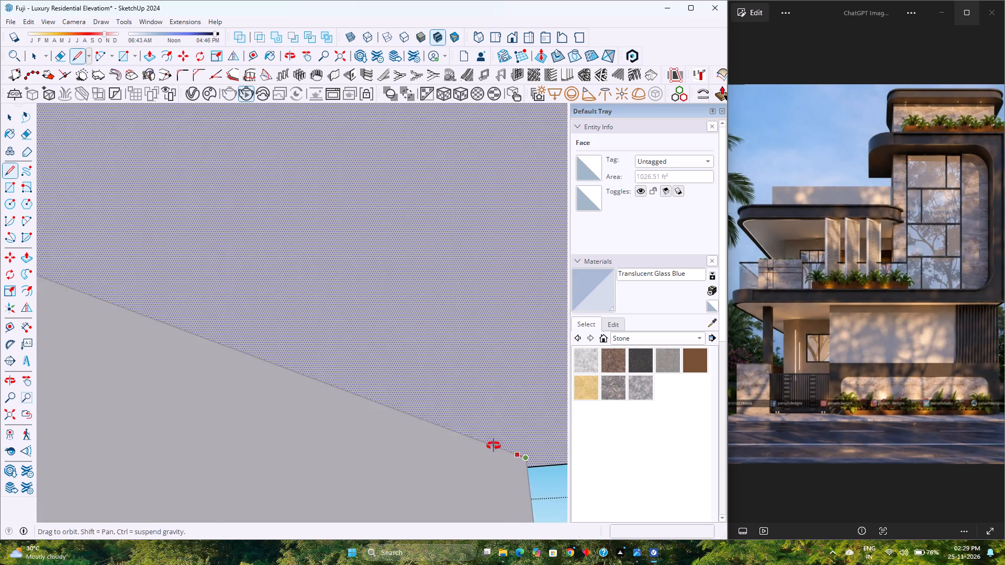
pyautogui.moveTo(494, 446); pyautogui.dragTo(472, 441, button='middle')
pyautogui.middleClick(472, 441)
pyautogui.middleClick(472, 441)
pyautogui.scroll(-8, 474, 440)
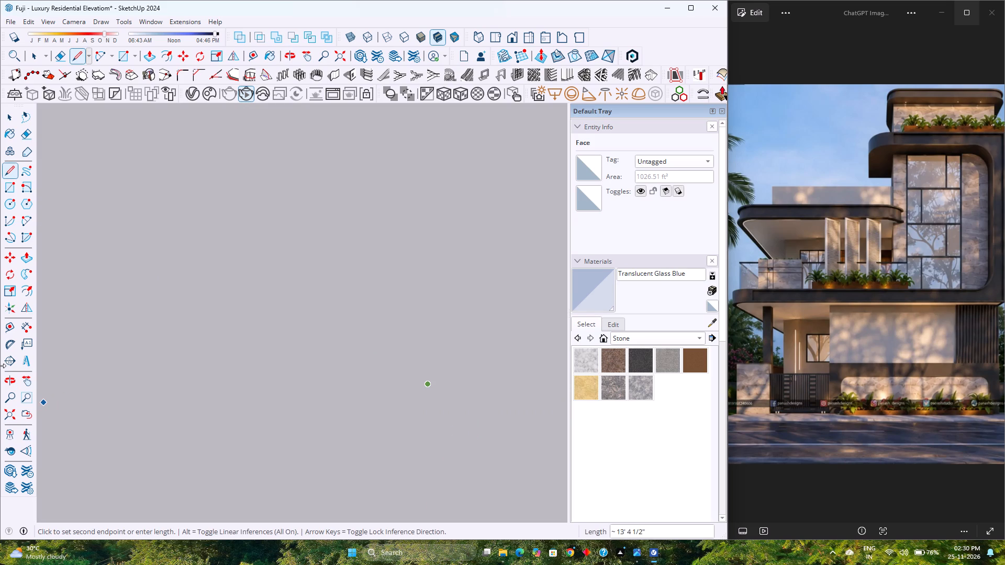
pyautogui.click(9, 411)
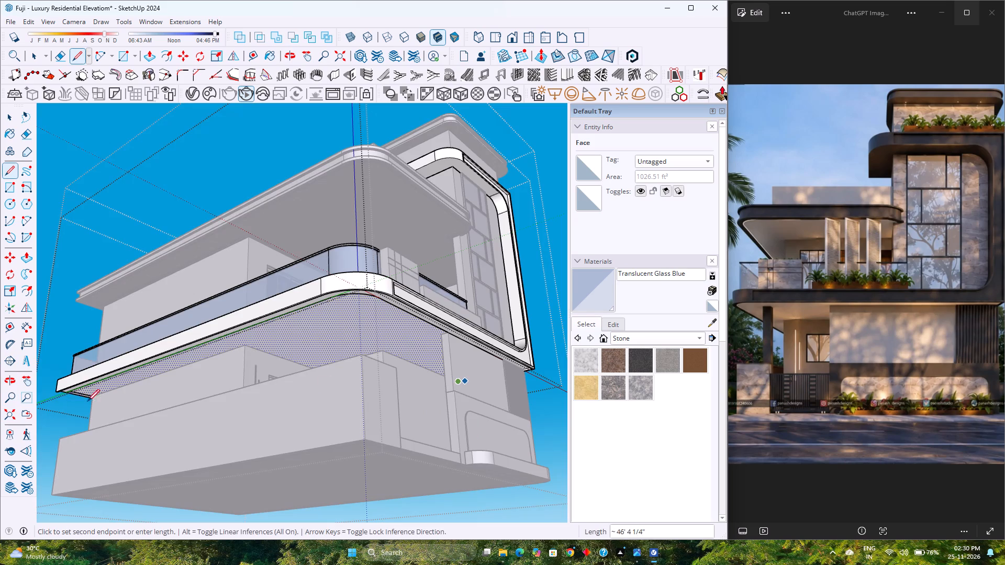
pyautogui.moveTo(491, 387); pyautogui.dragTo(33, 380, button='middle')
pyautogui.middleClick(33, 380)
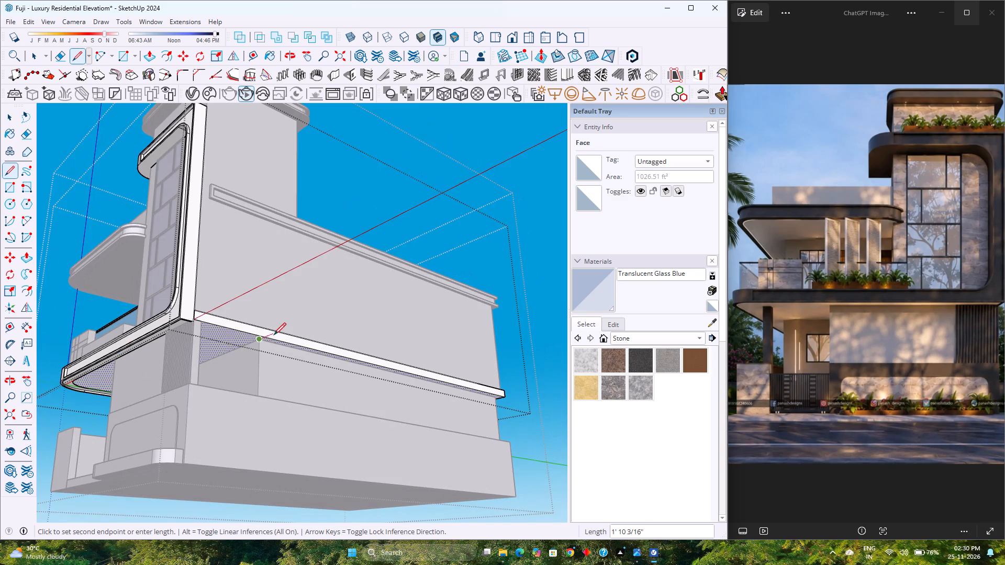
pyautogui.scroll(5, 274, 335)
pyautogui.moveTo(255, 341); pyautogui.dragTo(97, 304, button='middle')
pyautogui.middleClick(97, 304)
pyautogui.moveTo(224, 356); pyautogui.dragTo(135, 347, button='middle')
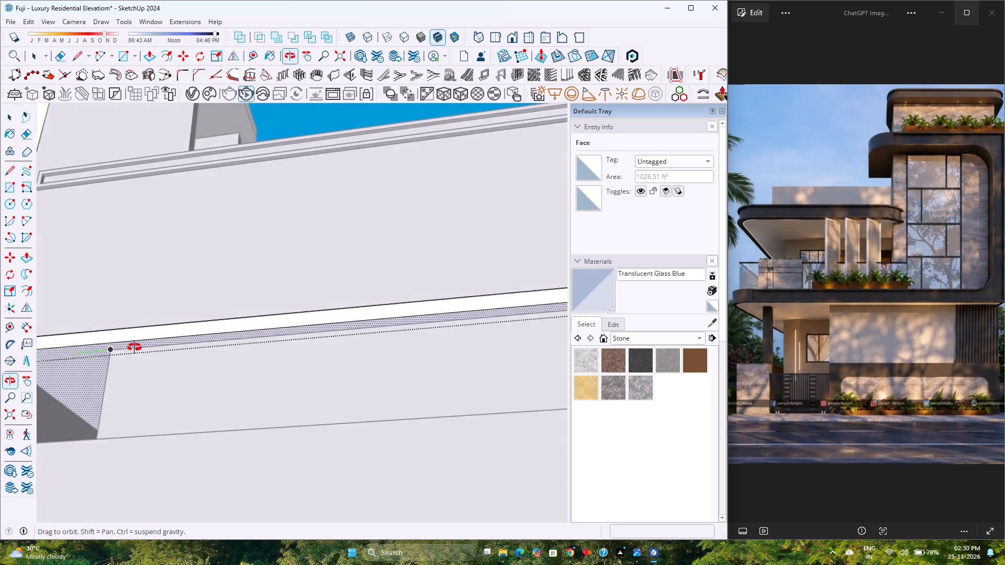
pyautogui.moveTo(135, 347); pyautogui.dragTo(206, 348, button='middle')
pyautogui.keyDown('shift'); pyautogui.moveTo(195, 351); pyautogui.dragTo(309, 344, button='middle'); pyautogui.keyUp('shift')
pyautogui.keyDown('shift'); pyautogui.middleClick(309, 344); pyautogui.keyUp('shift')
pyautogui.scroll(4, 262, 329)
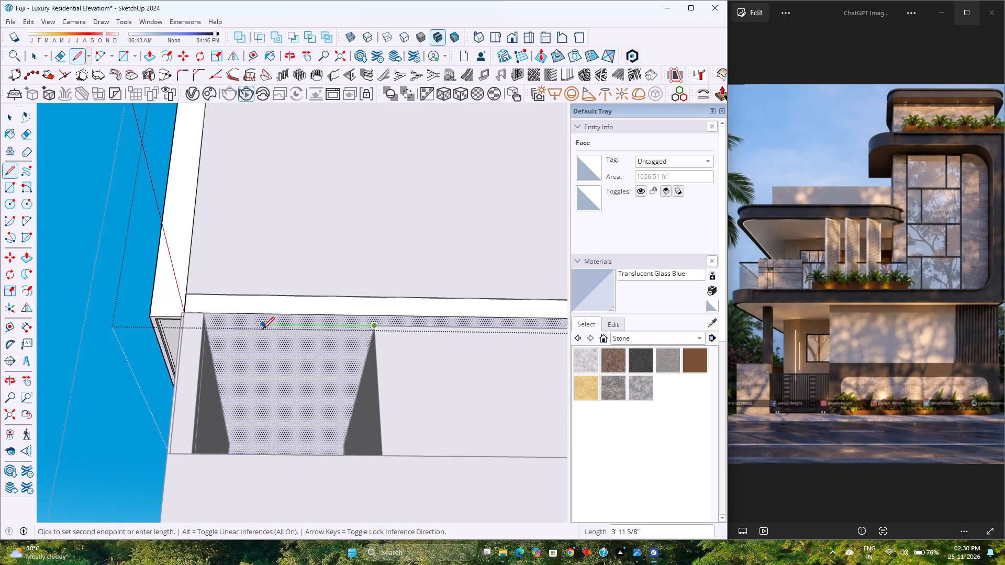
pyautogui.scroll(2, 262, 329)
pyautogui.moveTo(262, 329); pyautogui.dragTo(167, 314, button='middle')
pyautogui.scroll(1, 187, 338)
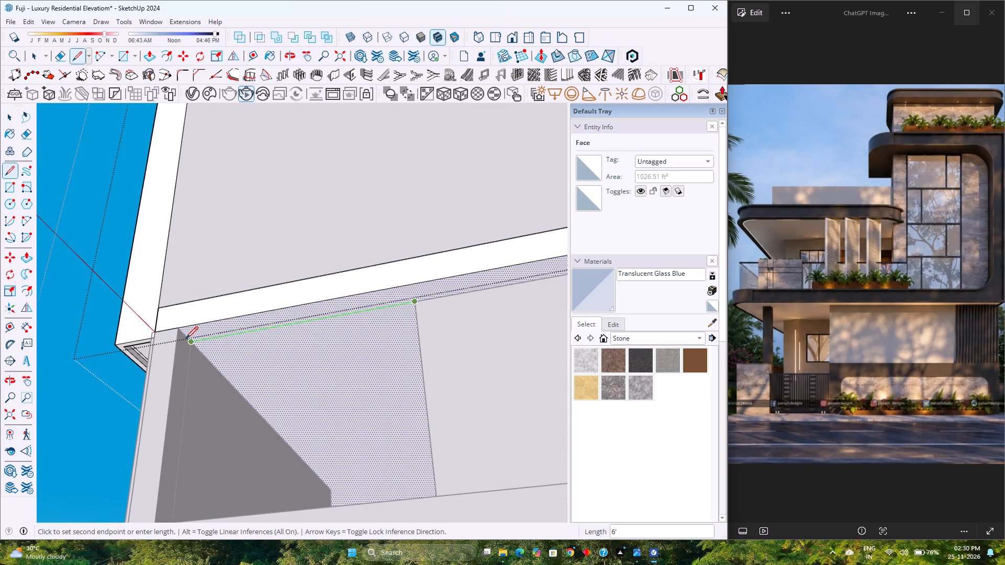
pyautogui.scroll(6, 186, 338)
pyautogui.press('Left')
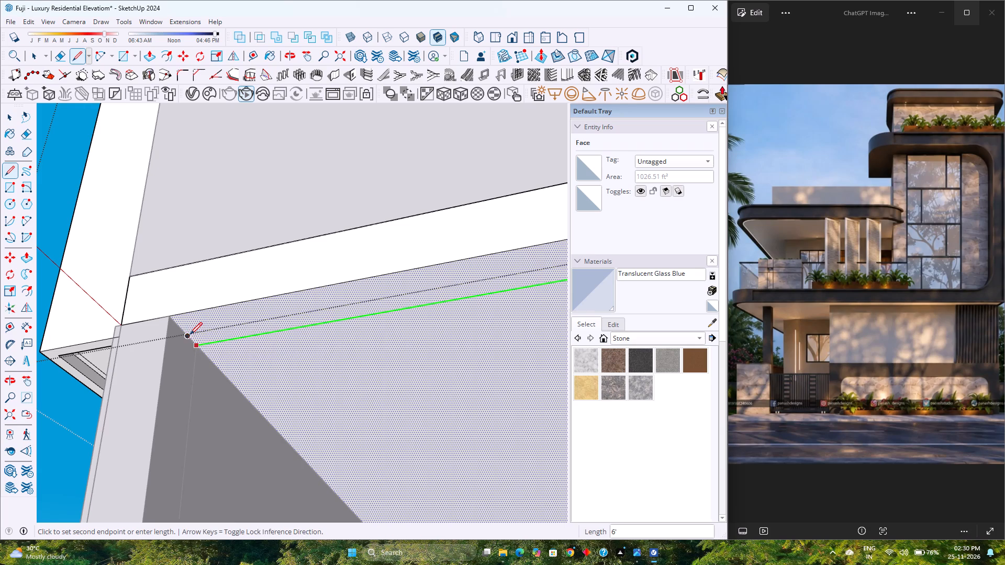
pyautogui.click(194, 339)
# Extend the slab's underside outline about 12' 9 13/16" along the passage's opposite wall to its front corner.
pyautogui.scroll(-9, 226, 371)
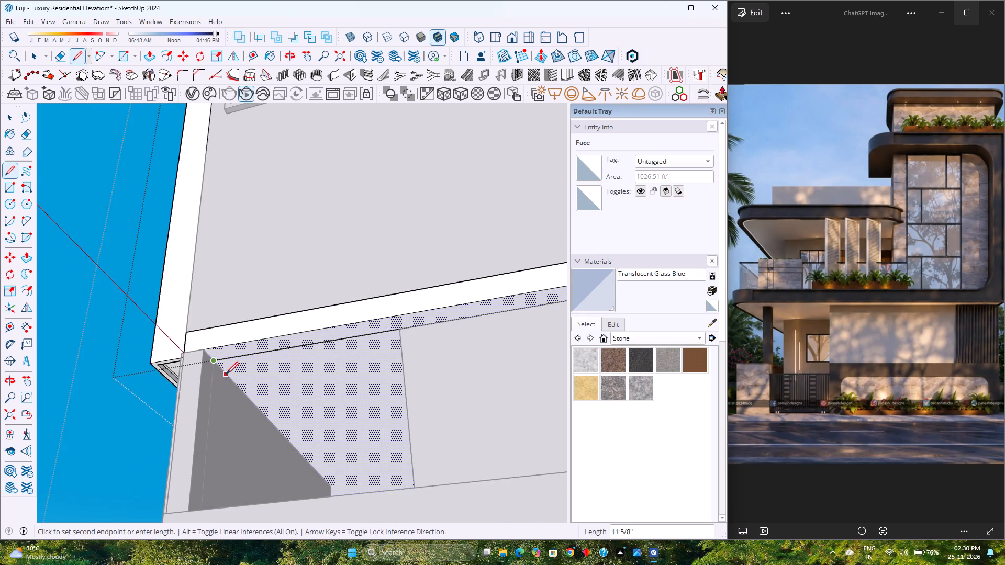
pyautogui.moveTo(226, 374); pyautogui.dragTo(243, 426, button='middle')
pyautogui.scroll(5, 314, 432)
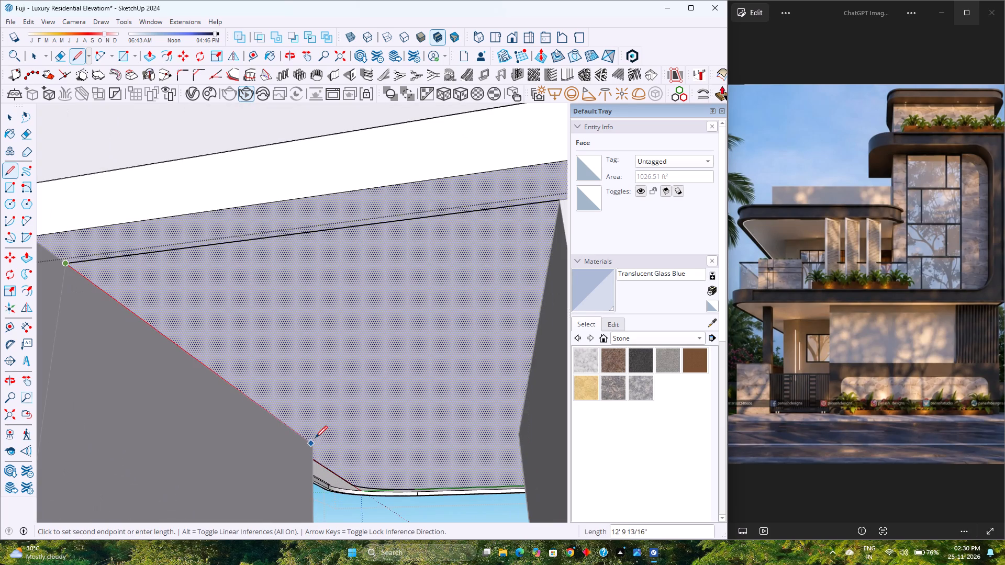
pyautogui.click(317, 443)
# Close the underside outline with an 8" line across the wall's front end to the slab's inner front edge.
pyautogui.scroll(-2, 314, 440)
pyautogui.moveTo(314, 440); pyautogui.dragTo(571, 457, button='middle')
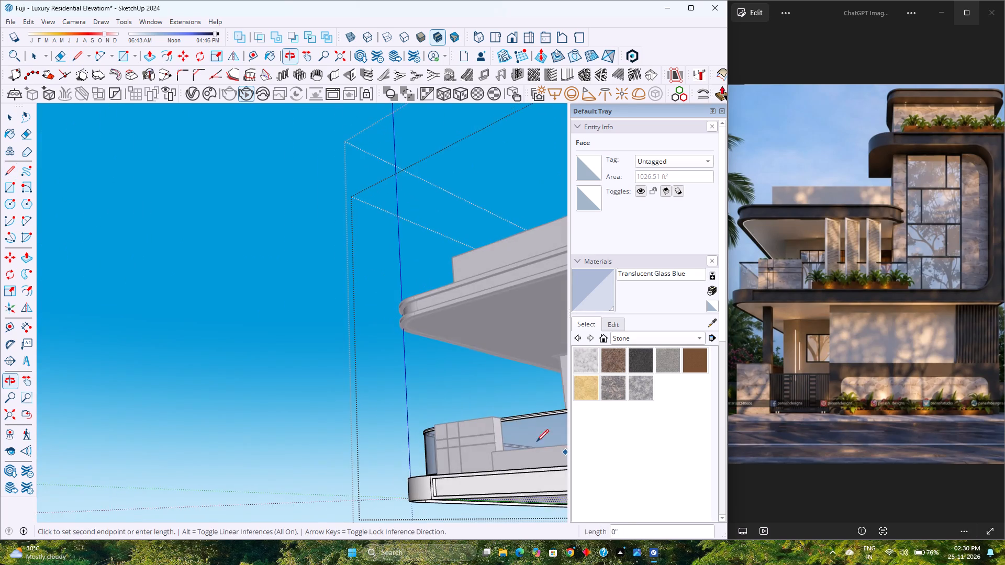
pyautogui.scroll(-4, 422, 428)
pyautogui.moveTo(421, 426); pyautogui.dragTo(244, 394, button='middle')
pyautogui.moveTo(241, 393); pyautogui.dragTo(505, 409, button='middle')
pyautogui.keyDown('shift'); pyautogui.moveTo(422, 369); pyautogui.dragTo(227, 340, button='middle'); pyautogui.keyUp('shift')
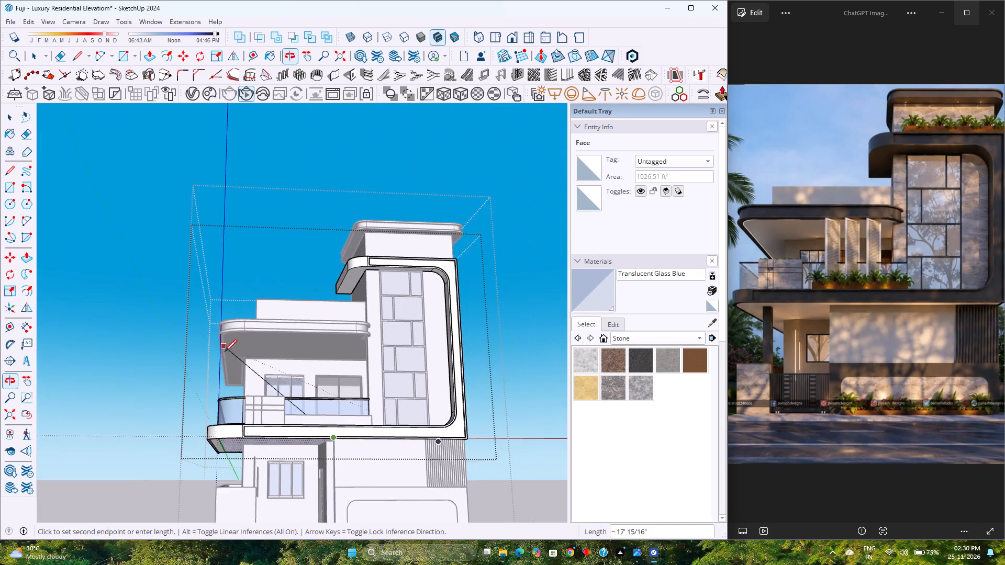
pyautogui.moveTo(247, 363); pyautogui.dragTo(495, 362, button='middle')
pyautogui.middleClick(496, 362)
pyautogui.scroll(17, 457, 458)
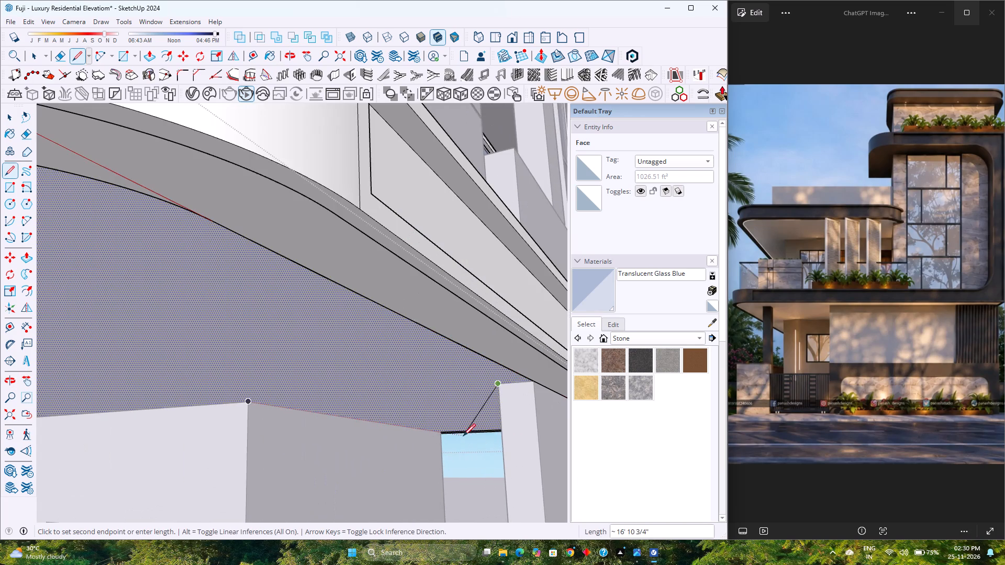
pyautogui.scroll(3, 478, 413)
pyautogui.keyDown('shift'); pyautogui.middleClick(481, 410); pyautogui.keyUp('shift')
pyautogui.keyDown('shift'); pyautogui.moveTo(481, 410); pyautogui.dragTo(364, 398, button='middle'); pyautogui.keyUp('shift')
pyautogui.keyDown('shift'); pyautogui.middleClick(363, 398); pyautogui.keyUp('shift')
pyautogui.scroll(-3, 354, 394)
pyautogui.moveTo(221, 284); pyautogui.dragTo(428, 278, button='middle')
pyautogui.middleClick(428, 278)
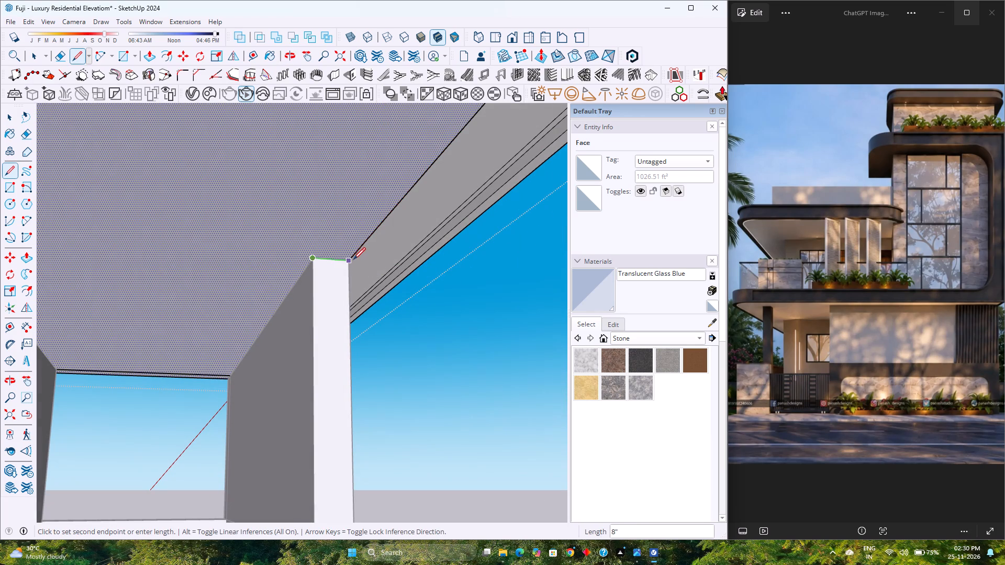
pyautogui.click(353, 260)
pyautogui.scroll(4, 353, 270)
pyautogui.scroll(-7, 353, 270)
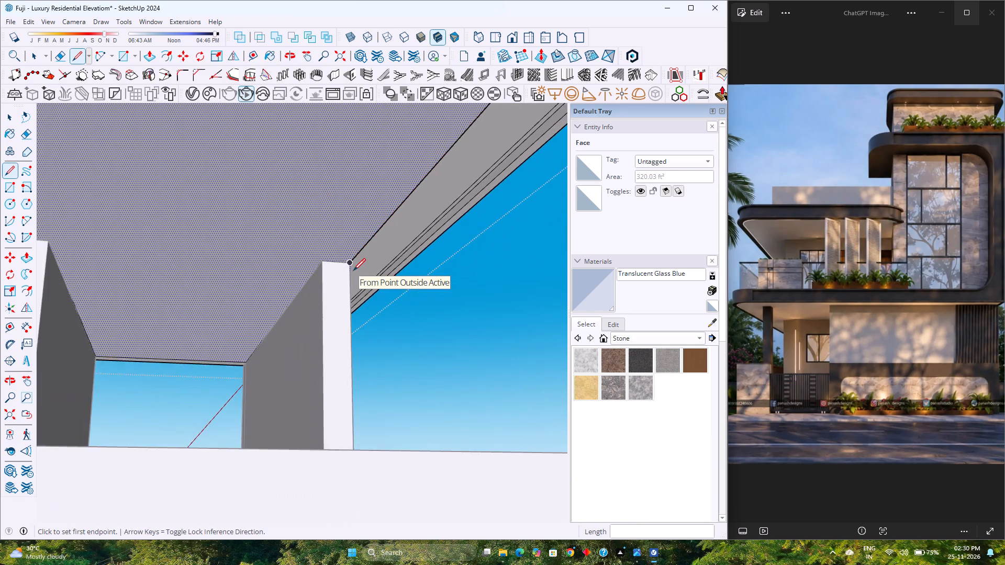
pyautogui.moveTo(353, 270); pyautogui.dragTo(167, 218, button='middle')
pyautogui.moveTo(175, 218); pyautogui.dragTo(181, 218, button='middle')
pyautogui.press('space')
# Offset the edges of the new porch ceiling face on the slab's underside inward by 1.5".
pyautogui.scroll(-2, 330, 268)
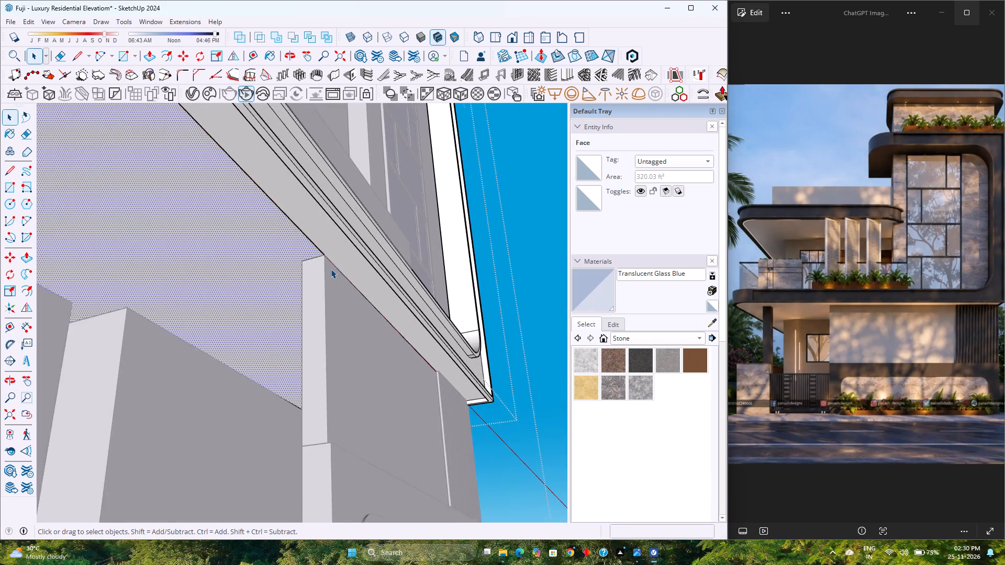
pyautogui.scroll(-14, 331, 269)
pyautogui.keyDown('shift'); pyautogui.moveTo(337, 287); pyautogui.dragTo(468, 345, button='middle'); pyautogui.keyUp('shift')
pyautogui.moveTo(384, 339); pyautogui.dragTo(117, 336, button='middle')
pyautogui.middleClick(117, 336)
pyautogui.scroll(11, 242, 304)
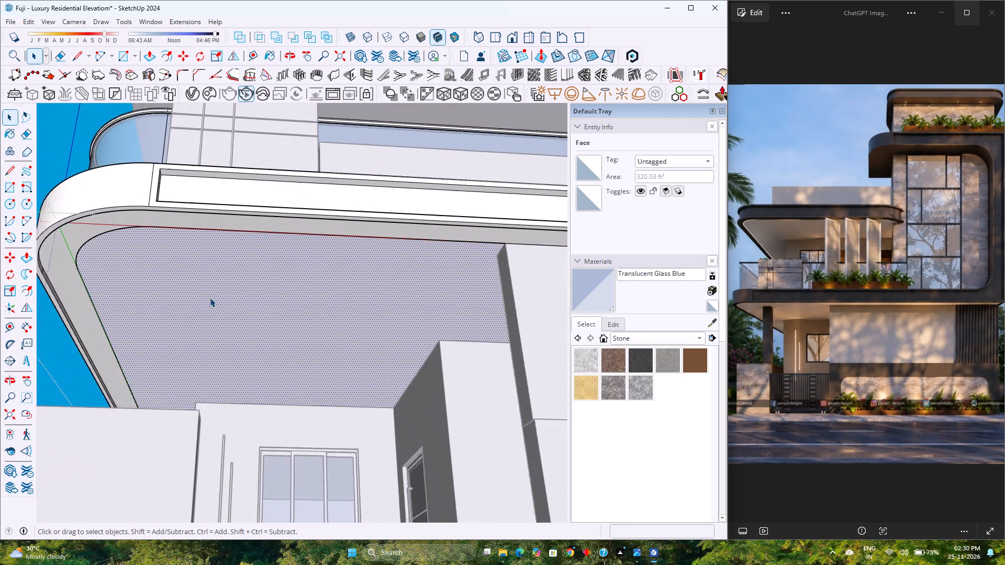
pyautogui.scroll(2, 210, 298)
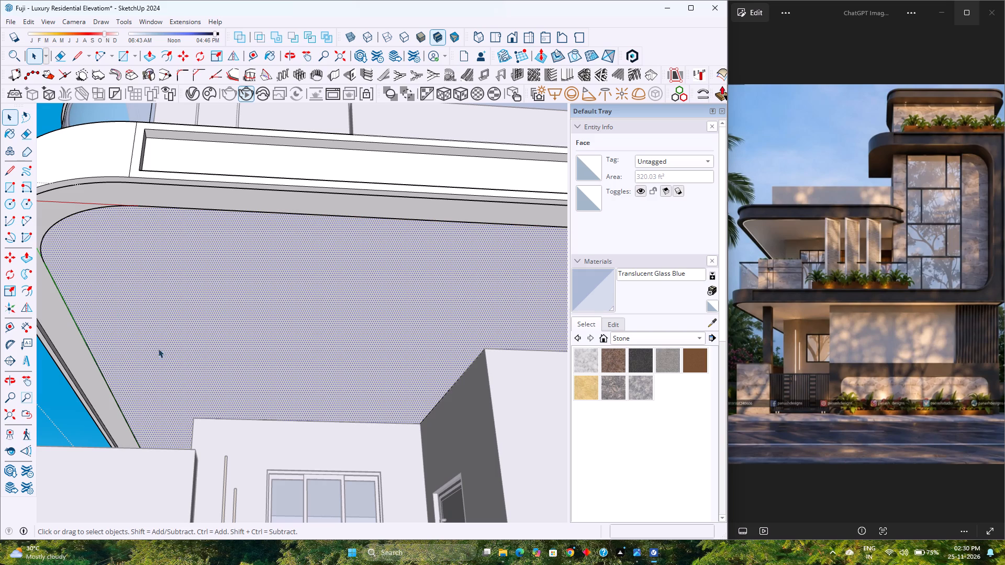
pyautogui.scroll(-4, 253, 400)
pyautogui.moveTo(256, 403); pyautogui.dragTo(486, 381, button='middle')
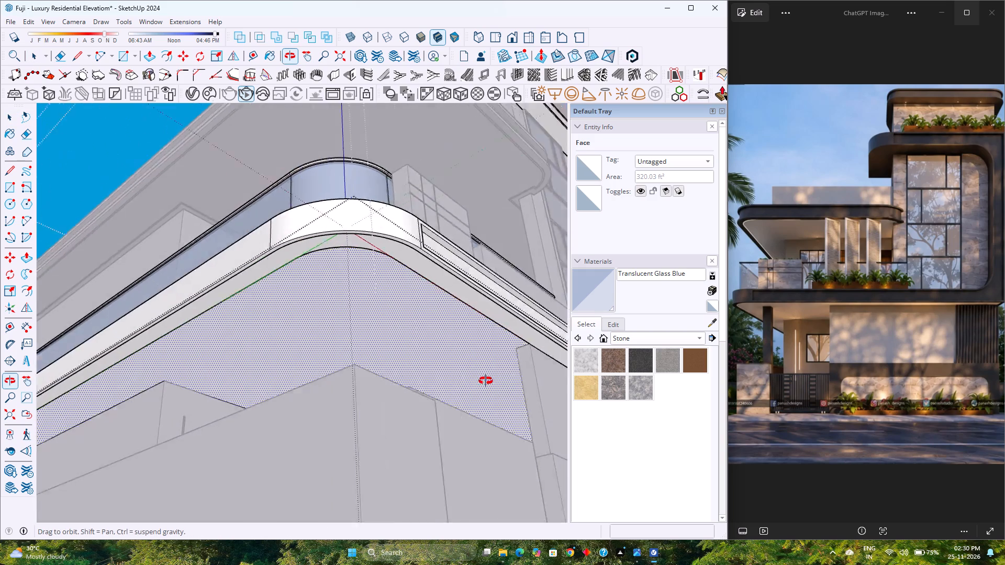
pyautogui.moveTo(486, 381); pyautogui.dragTo(559, 389, button='middle')
pyautogui.scroll(3, 472, 361)
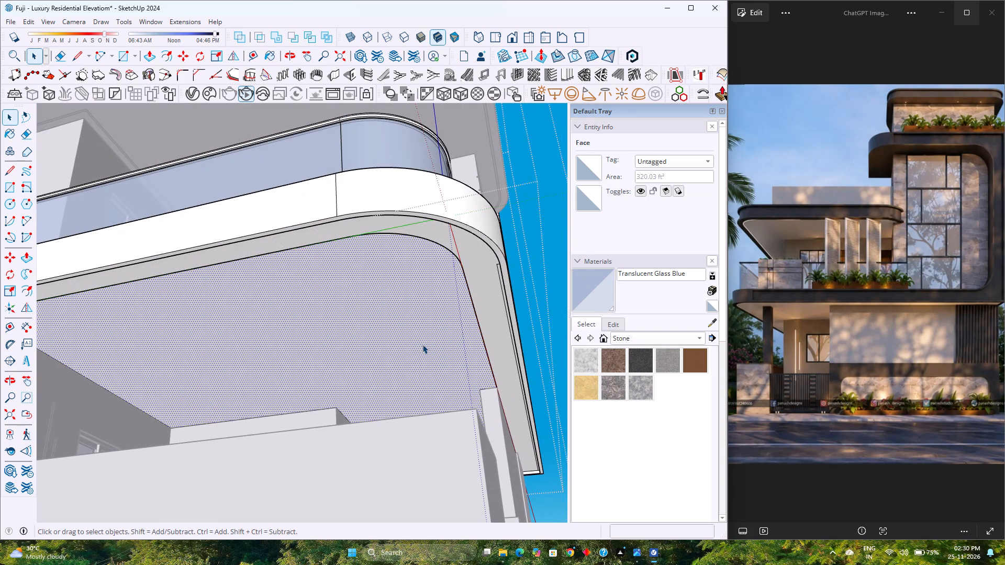
pyautogui.click(165, 54)
pyautogui.click(301, 251)
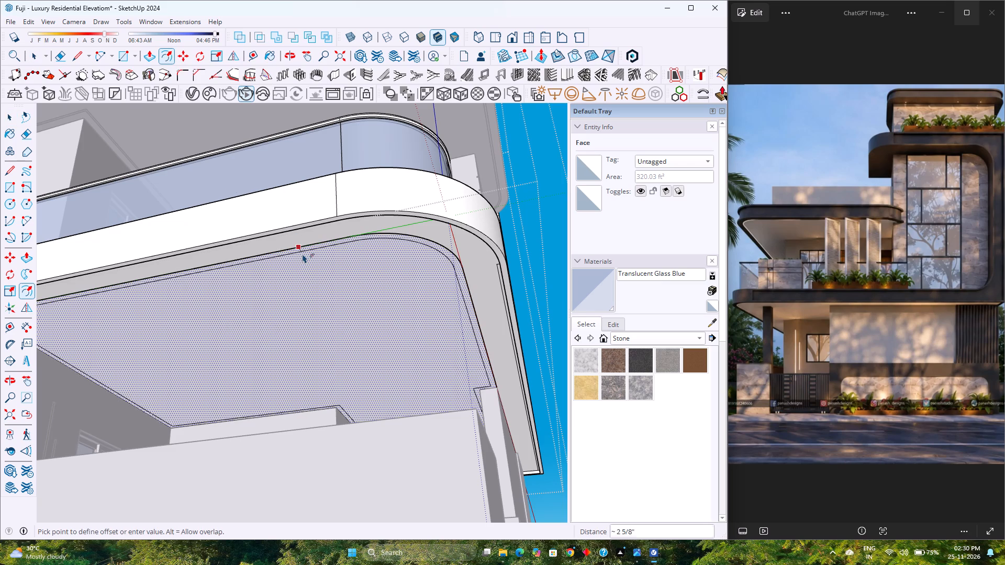
pyautogui.write('1.5')
pyautogui.press('Return')
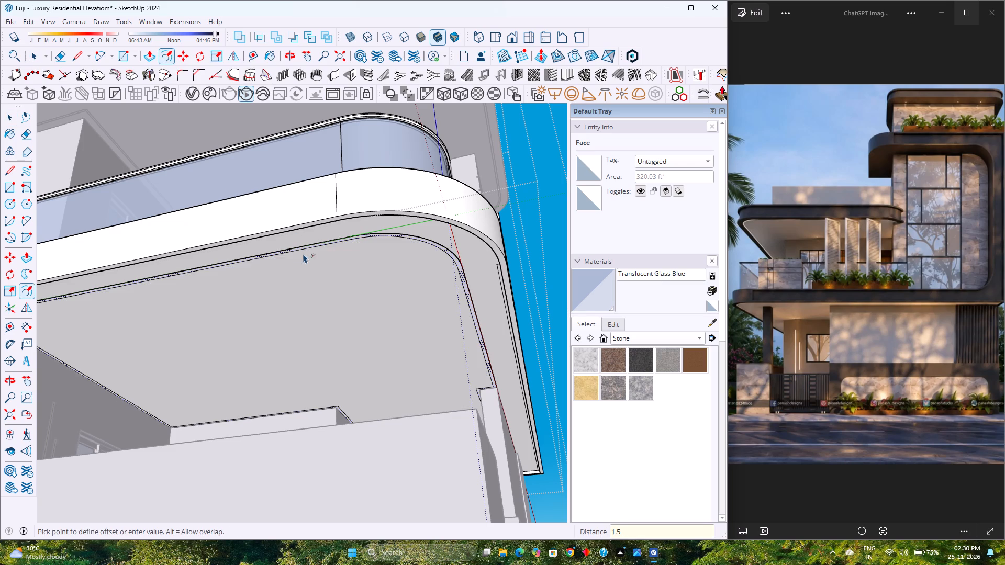
# Examine the narrow offset border around the porch ceiling, checking its corners at the walls and the slab's rounded edge.
pyautogui.moveTo(315, 257); pyautogui.dragTo(132, 243, button='middle')
pyautogui.middleClick(132, 243)
pyautogui.scroll(-4, 371, 264)
pyautogui.moveTo(371, 265); pyautogui.dragTo(213, 267, button='middle')
pyautogui.middleClick(212, 267)
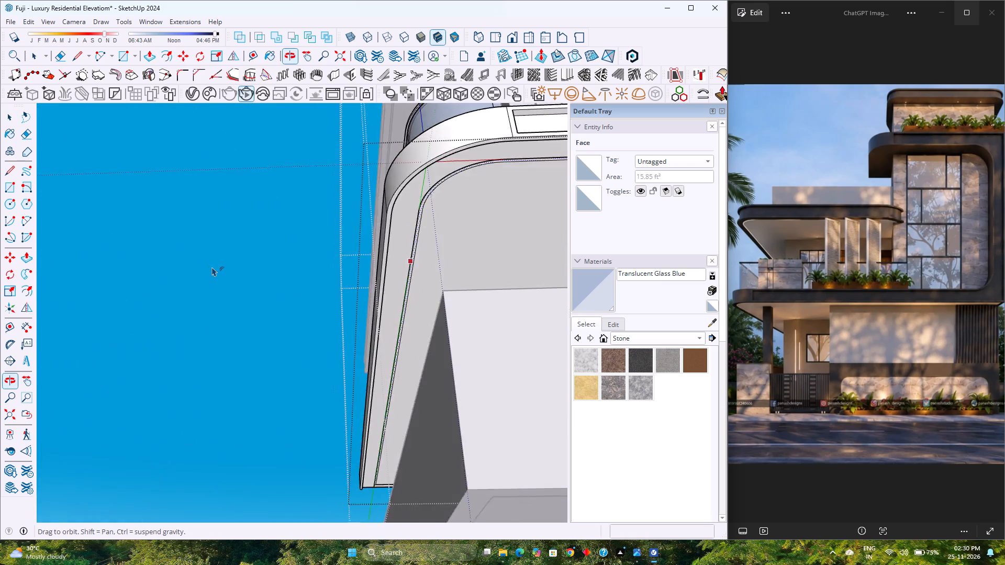
pyautogui.scroll(1, 212, 267)
pyautogui.scroll(-15, 212, 267)
pyautogui.moveTo(435, 242); pyautogui.dragTo(389, 241, button='middle')
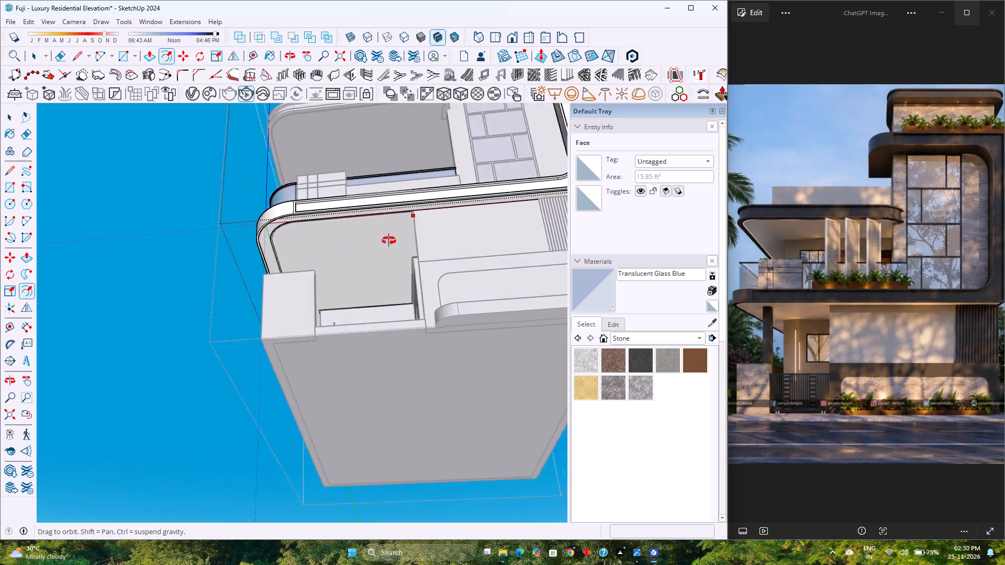
pyautogui.moveTo(389, 241); pyautogui.dragTo(341, 244, button='middle')
pyautogui.scroll(15, 317, 208)
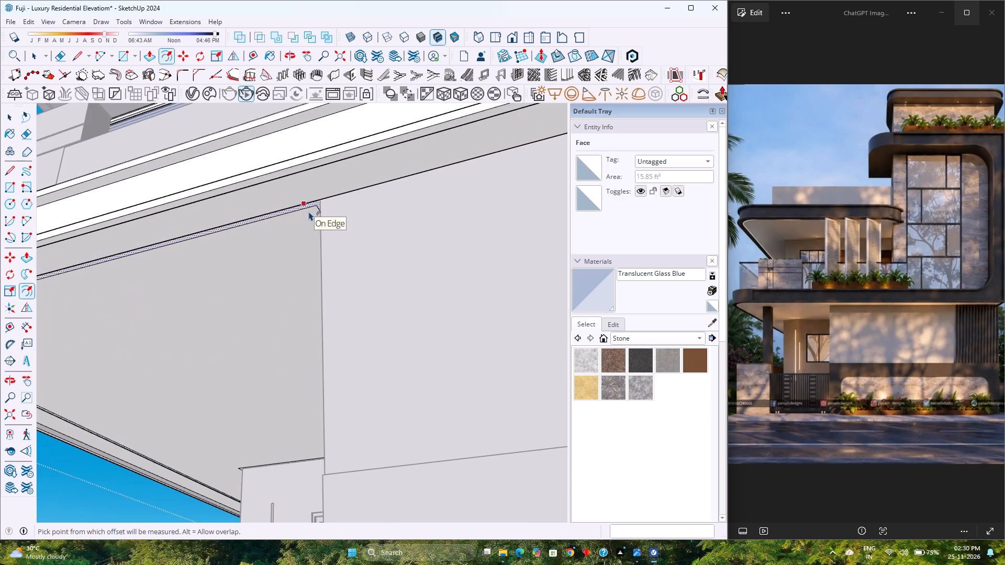
pyautogui.press('space')
pyautogui.scroll(-3, 310, 213)
pyautogui.moveTo(36, 300); pyautogui.dragTo(274, 287, button='middle')
pyautogui.scroll(-3, 286, 284)
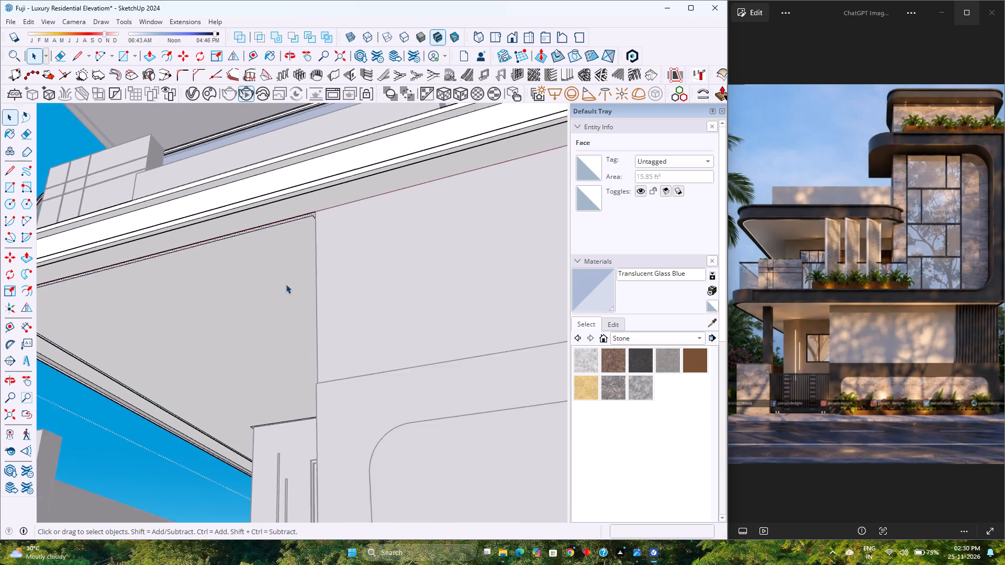
pyautogui.scroll(-1, 286, 284)
pyautogui.moveTo(270, 291); pyautogui.dragTo(580, 287, button='middle')
pyautogui.moveTo(355, 290); pyautogui.dragTo(501, 315, button='middle')
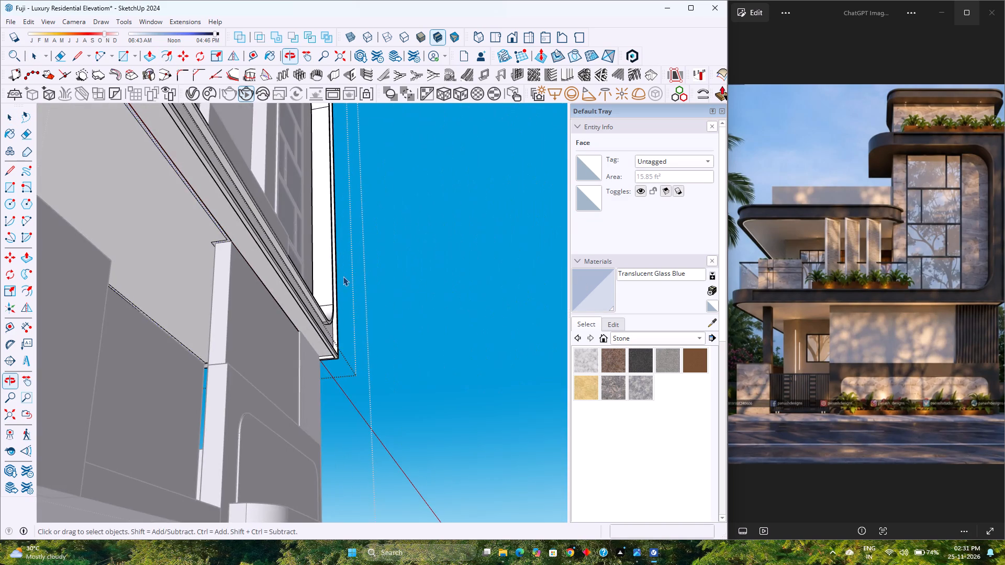
pyautogui.scroll(4, 228, 269)
pyautogui.moveTo(195, 280); pyautogui.dragTo(141, 287, button='middle')
pyautogui.scroll(-5, 168, 289)
pyautogui.keyDown('shift'); pyautogui.moveTo(168, 289); pyautogui.dragTo(304, 266, button='middle'); pyautogui.keyUp('shift')
pyautogui.keyDown('shift'); pyautogui.middleClick(304, 266); pyautogui.keyUp('shift')
pyautogui.moveTo(305, 266); pyautogui.dragTo(39, 313, button='middle')
pyautogui.middleClick(39, 313)
pyautogui.scroll(-4, 172, 318)
pyautogui.moveTo(305, 313); pyautogui.dragTo(113, 323, button='middle')
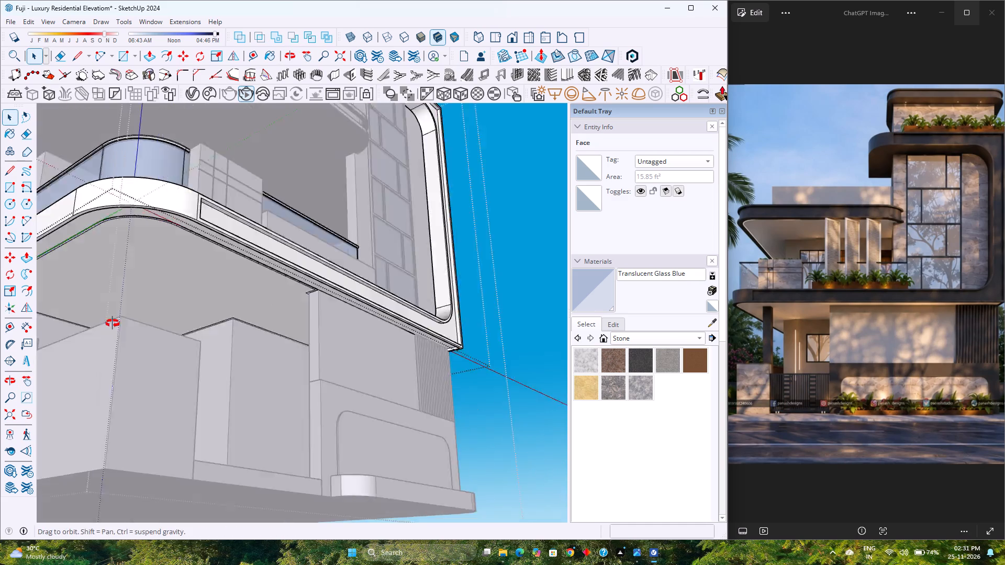
pyautogui.moveTo(113, 323); pyautogui.dragTo(71, 330, button='middle')
pyautogui.keyDown('shift'); pyautogui.moveTo(137, 333); pyautogui.dragTo(337, 305, button='middle'); pyautogui.keyUp('shift')
pyautogui.keyDown('shift'); pyautogui.middleClick(340, 304); pyautogui.keyUp('shift')
pyautogui.moveTo(337, 303); pyautogui.dragTo(149, 303, button='middle')
pyautogui.middleClick(149, 303)
pyautogui.scroll(-8, 159, 301)
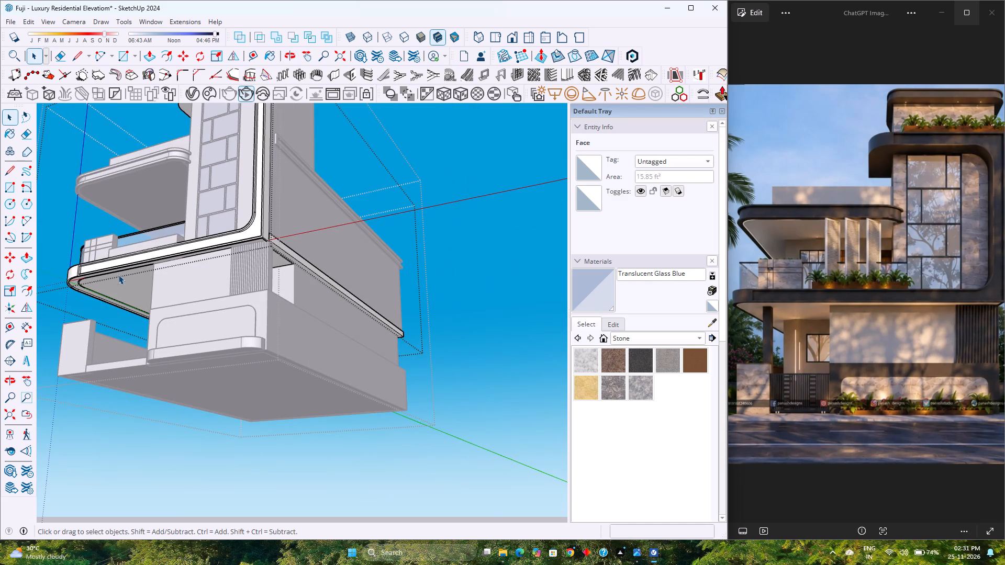
pyautogui.scroll(16, 84, 282)
pyautogui.moveTo(72, 288); pyautogui.dragTo(75, 288, button='middle')
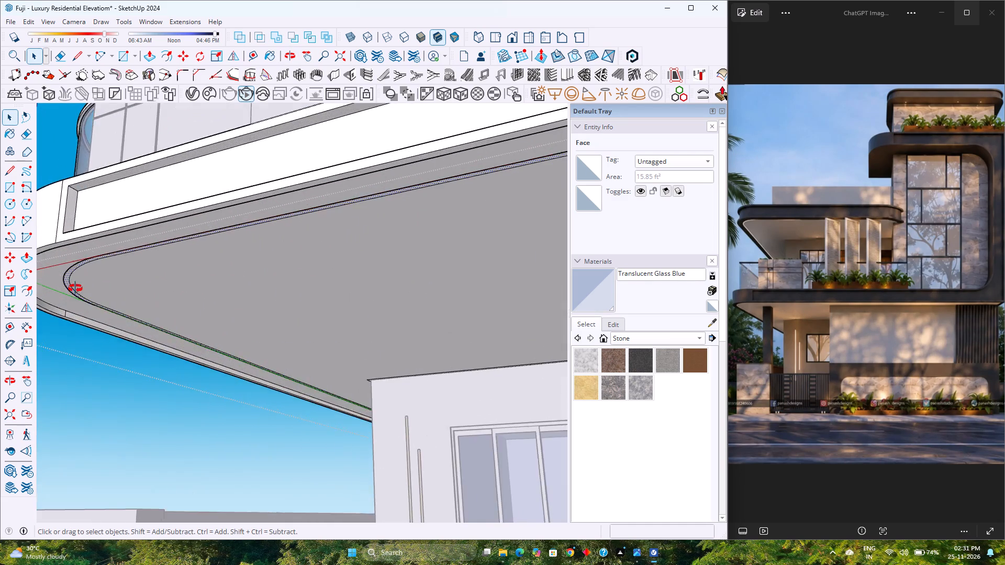
# Copy the narrow ceiling border strip 28' along the red axis, out beside the house.
pyautogui.moveTo(75, 288); pyautogui.dragTo(173, 257, button='middle')
pyautogui.scroll(4, 4, 261)
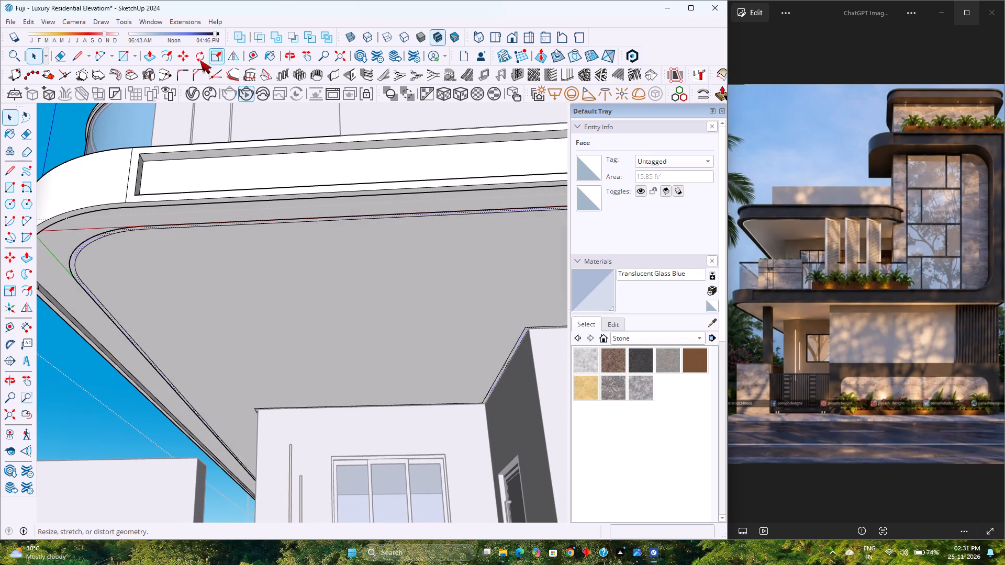
pyautogui.click(178, 60)
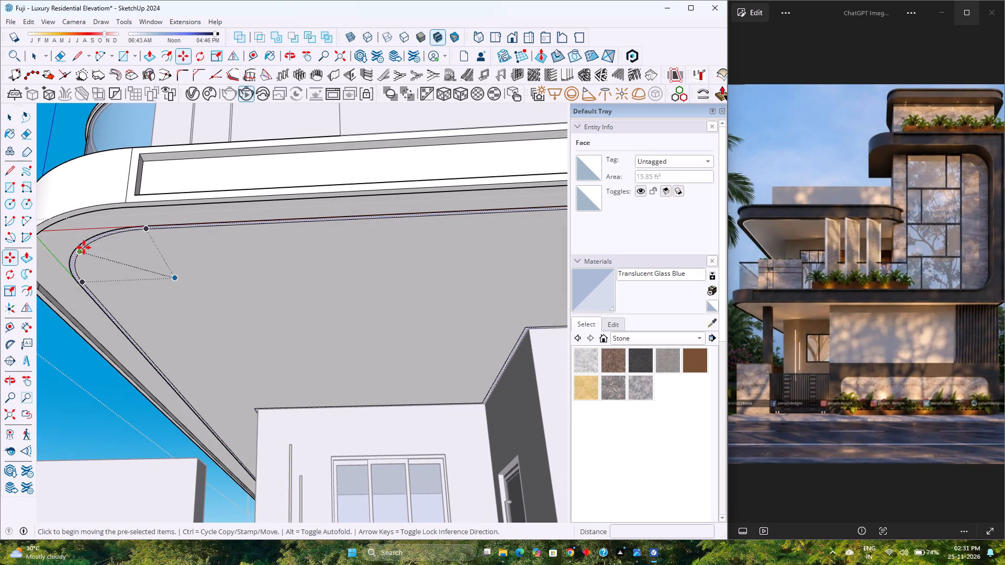
pyautogui.click(85, 245)
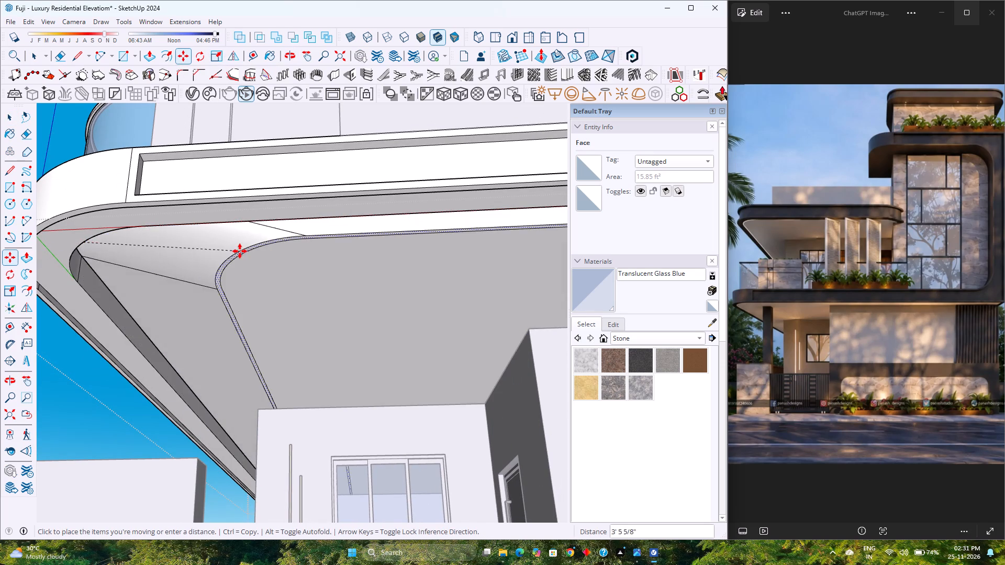
pyautogui.scroll(-15, 240, 251)
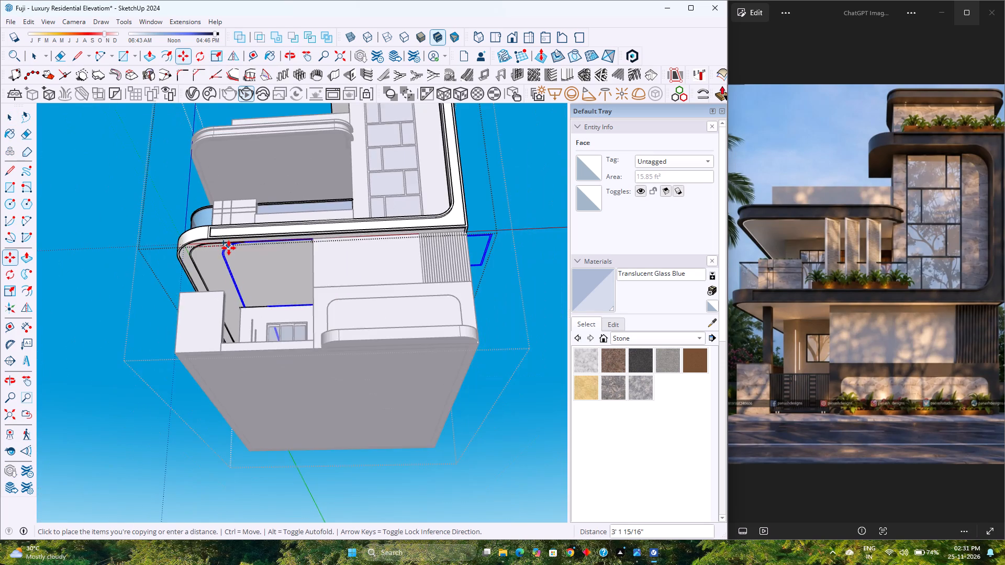
pyautogui.scroll(-3, 228, 248)
pyautogui.press('Right')
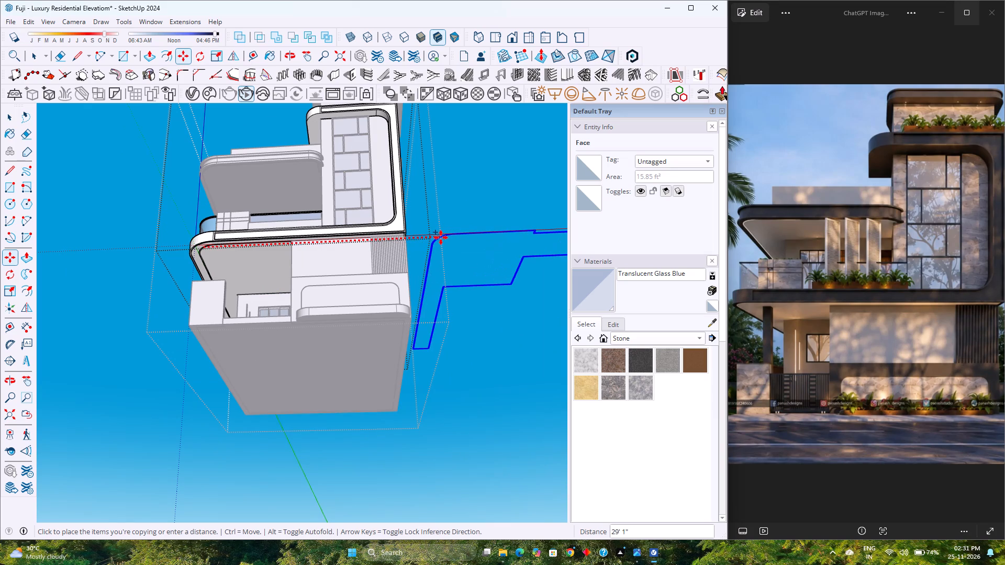
pyautogui.write("28'")
pyautogui.press('Return')
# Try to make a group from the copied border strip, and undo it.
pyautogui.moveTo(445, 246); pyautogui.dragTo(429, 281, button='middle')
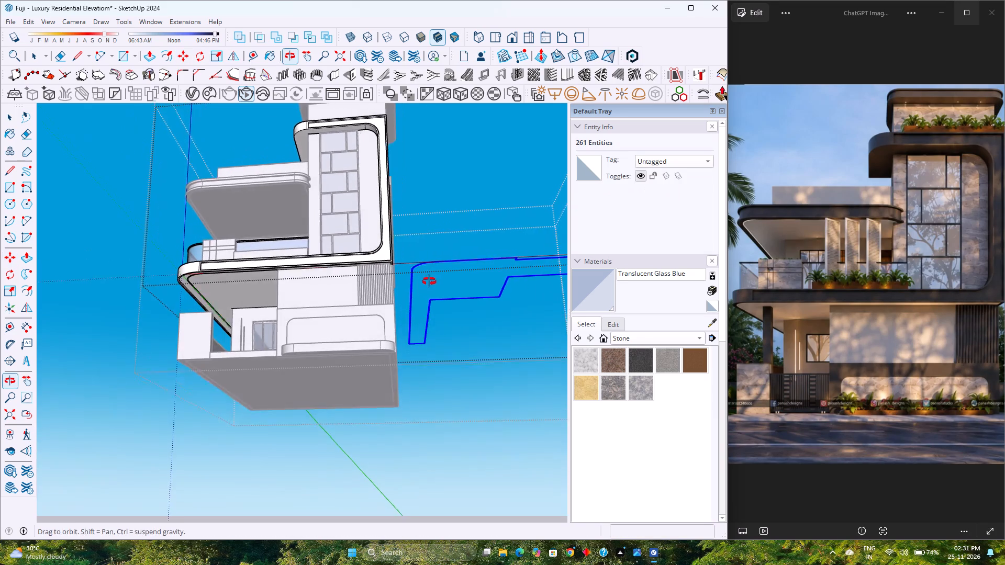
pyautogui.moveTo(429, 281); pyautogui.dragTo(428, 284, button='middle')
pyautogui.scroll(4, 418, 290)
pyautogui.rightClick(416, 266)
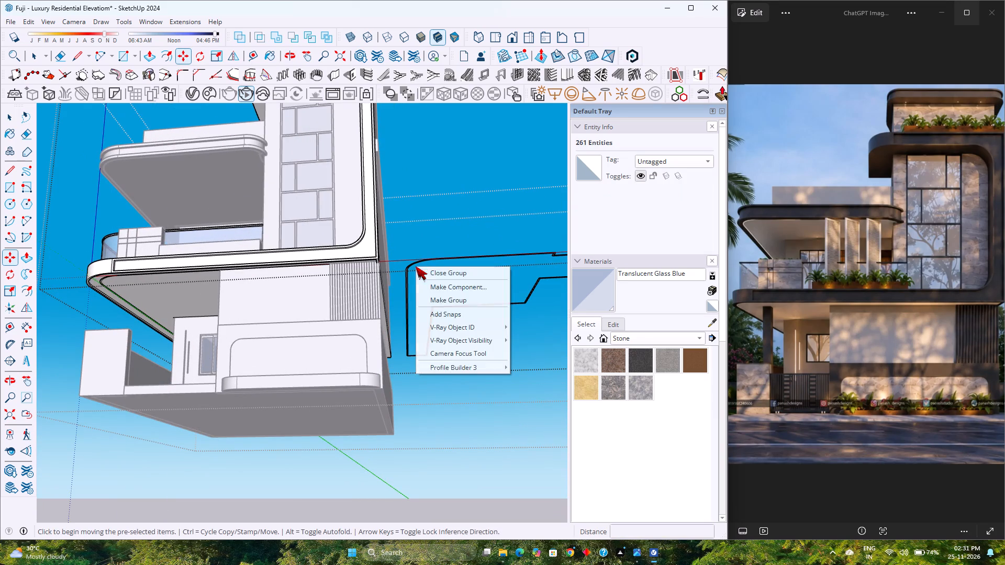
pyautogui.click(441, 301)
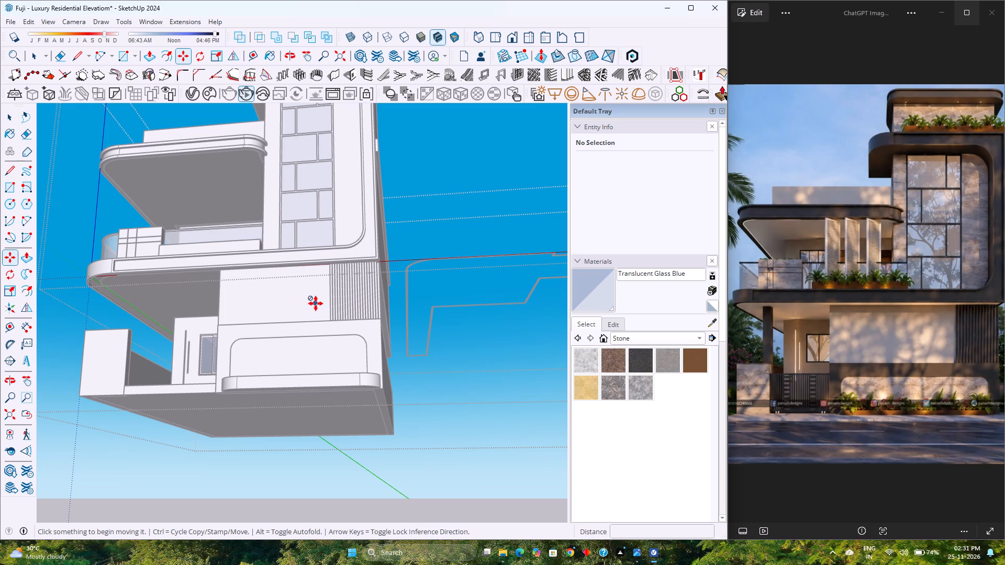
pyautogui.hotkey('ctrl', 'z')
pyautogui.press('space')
# Select the whole copied border strip with its connected edges and make it a group.
pyautogui.scroll(7, 405, 284)
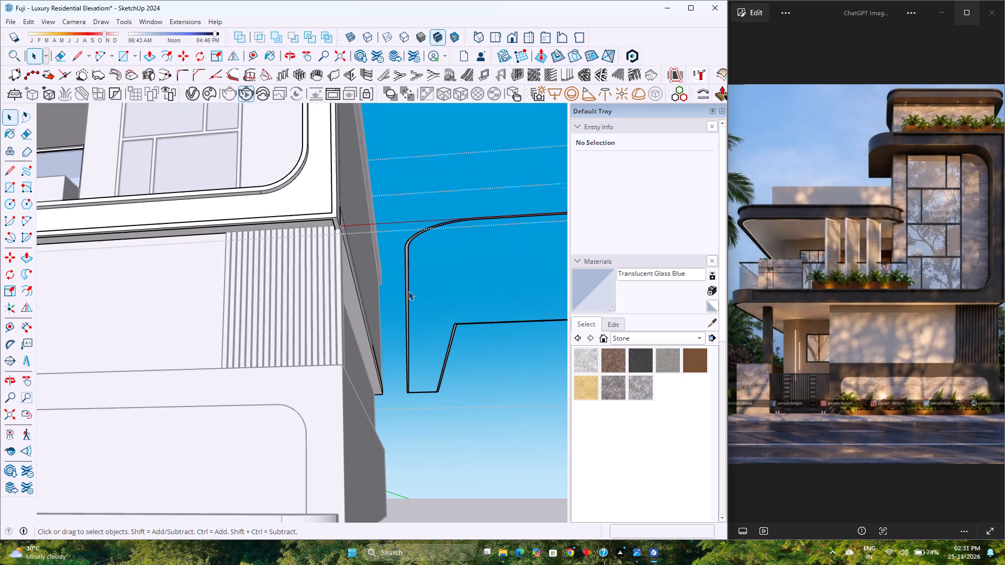
pyautogui.scroll(5, 408, 294)
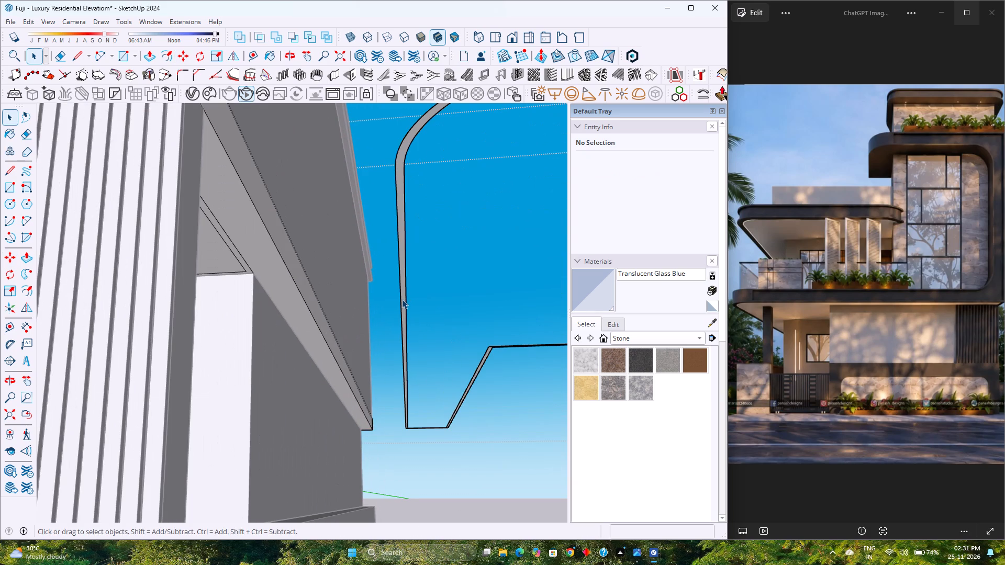
pyautogui.click(402, 299)
pyautogui.tripleClick(404, 299)
pyautogui.click(404, 299)
pyautogui.rightClick(404, 299)
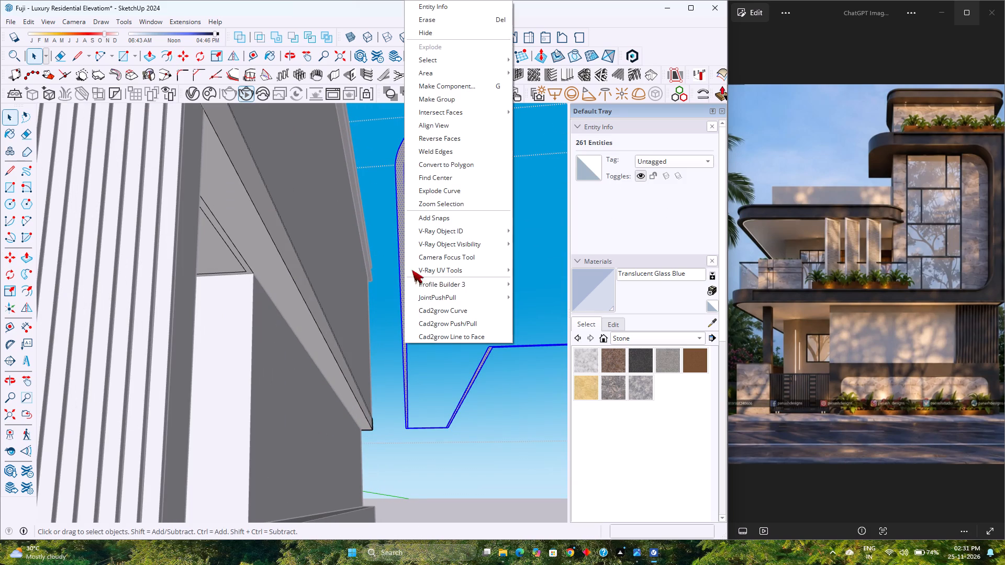
pyautogui.click(440, 100)
# Push/pull the narrow border strip on the porch ceiling, under the first-floor slab, by 0.5".
pyautogui.scroll(-7, 382, 312)
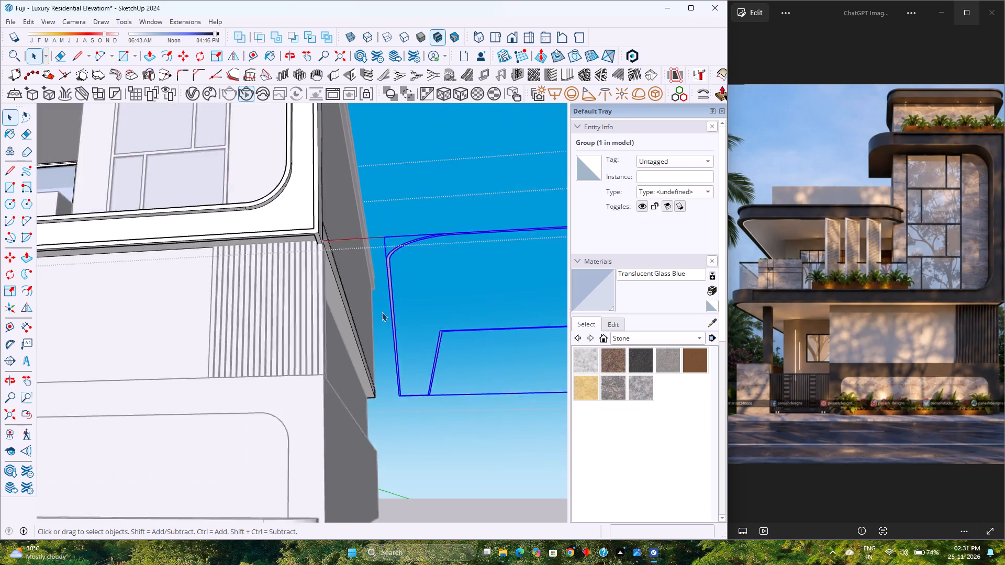
pyautogui.scroll(-5, 382, 312)
pyautogui.scroll(2, 263, 294)
pyautogui.scroll(-5, 227, 300)
pyautogui.keyDown('shift'); pyautogui.moveTo(214, 317); pyautogui.dragTo(426, 318, button='middle'); pyautogui.keyUp('shift')
pyautogui.keyDown('shift'); pyautogui.middleClick(426, 318); pyautogui.keyUp('shift')
pyautogui.keyDown('shift'); pyautogui.scroll(1, 426, 318); pyautogui.keyUp('shift')
pyautogui.scroll(12, 258, 307)
pyautogui.scroll(3, 191, 292)
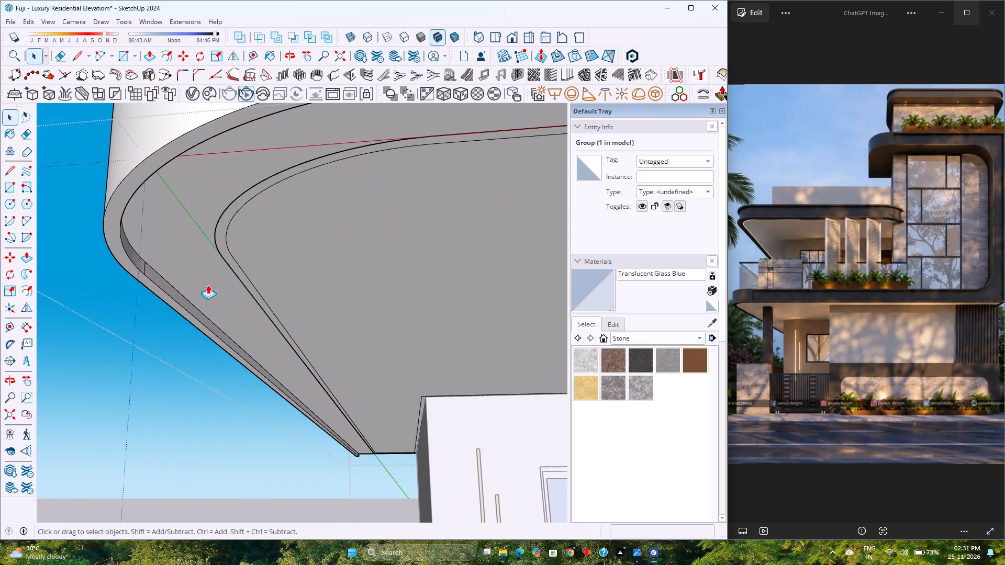
pyautogui.press('p')
pyautogui.scroll(2, 233, 259)
pyautogui.click(230, 261)
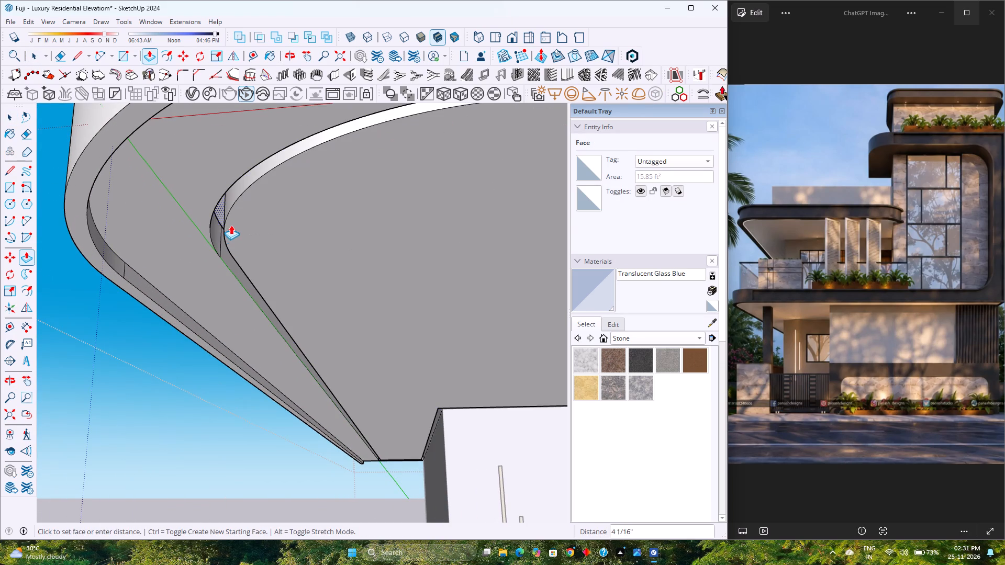
pyautogui.write('0.5')
pyautogui.press('Return')
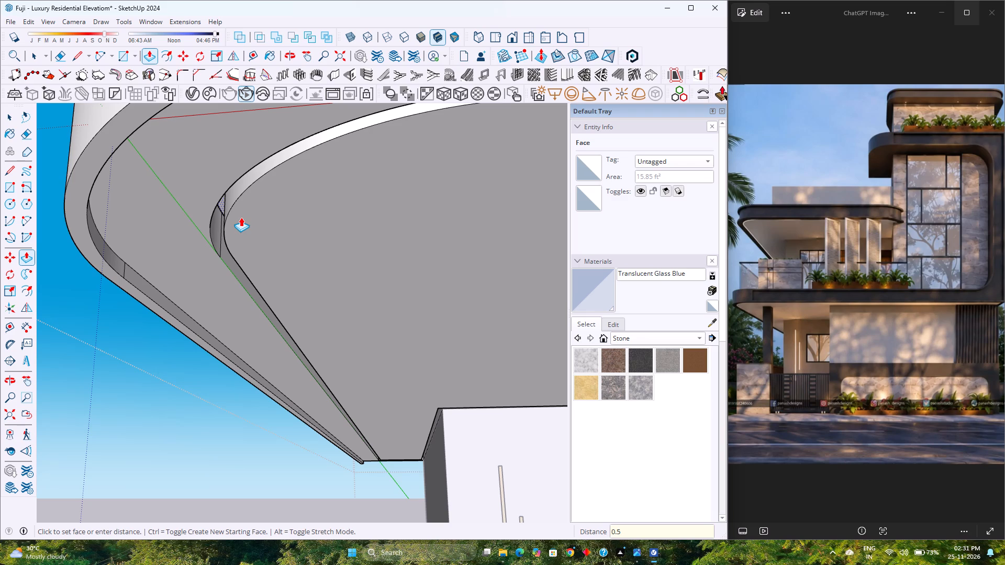
pyautogui.scroll(-13, 195, 258)
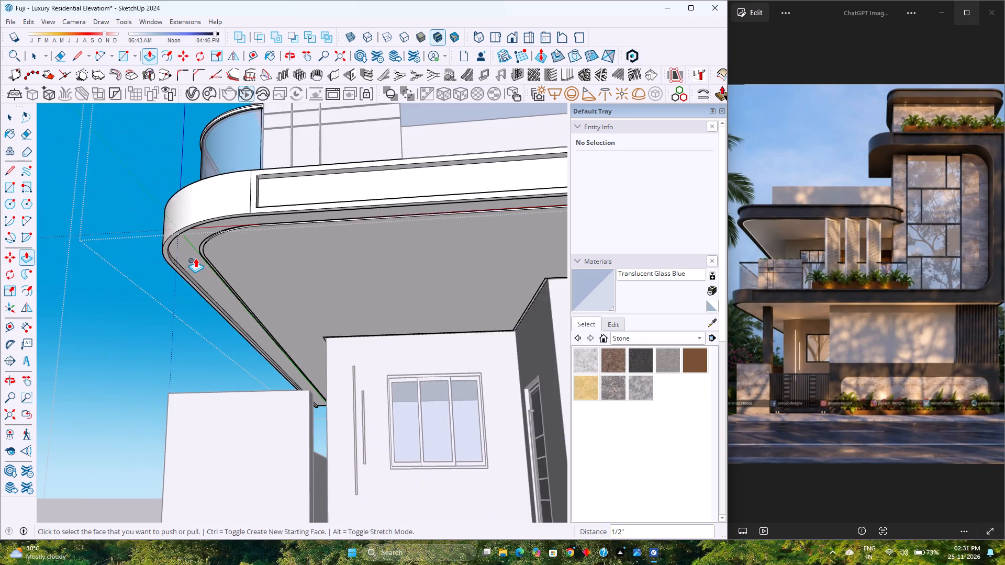
pyautogui.press('space')
# Open the copied border strip group beside the house and push/pull its face 0.5" to give it thickness.
pyautogui.scroll(-14, 195, 258)
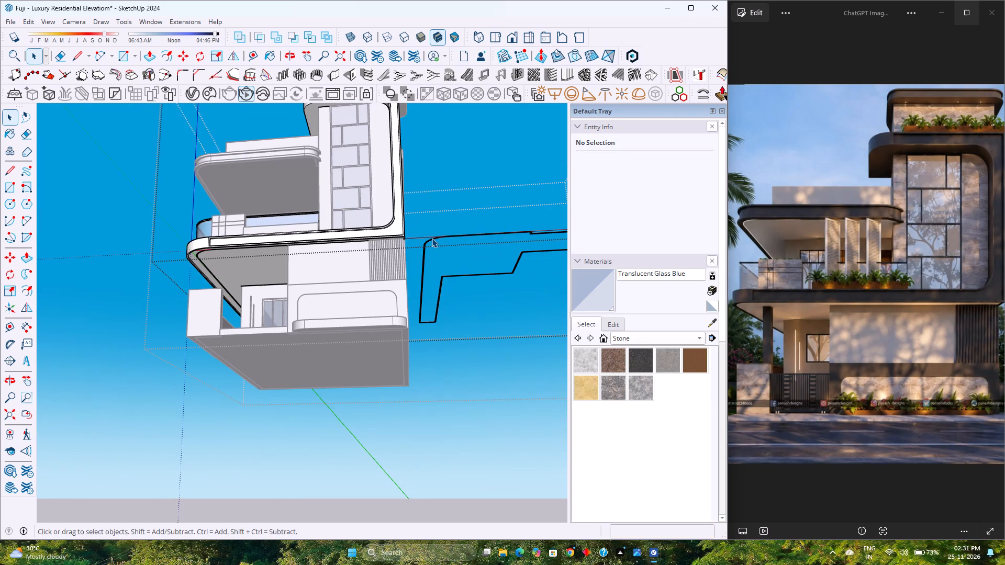
pyautogui.doubleClick(432, 241)
pyautogui.scroll(10, 432, 241)
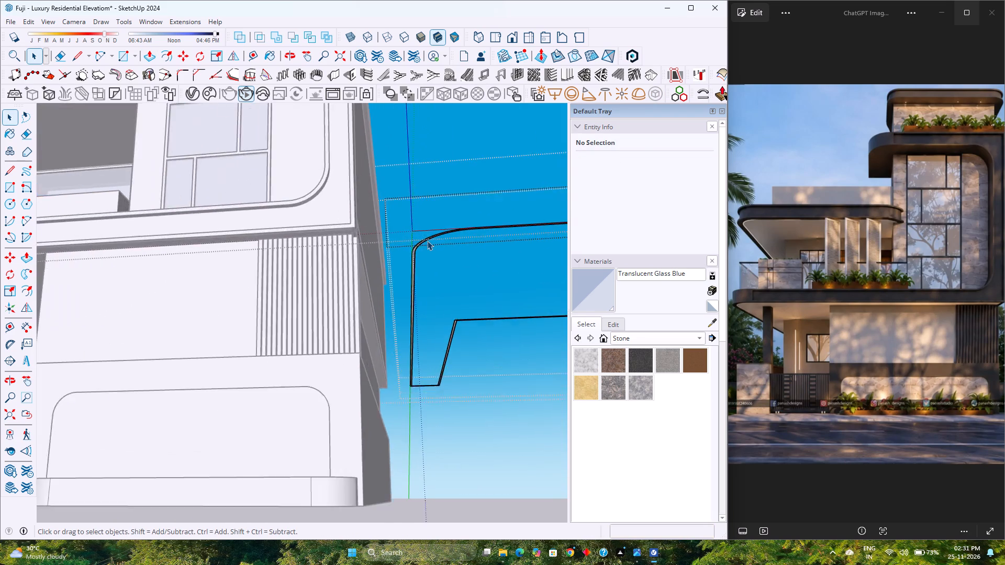
pyautogui.scroll(3, 427, 241)
pyautogui.press('p')
pyautogui.click(421, 241)
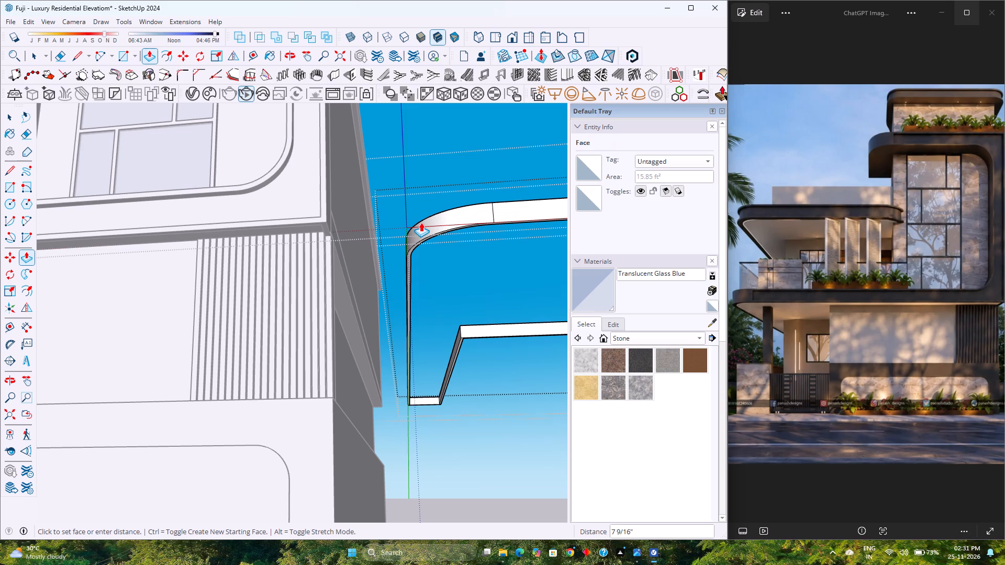
pyautogui.write('0.5')
pyautogui.press('Return')
pyautogui.press('space')
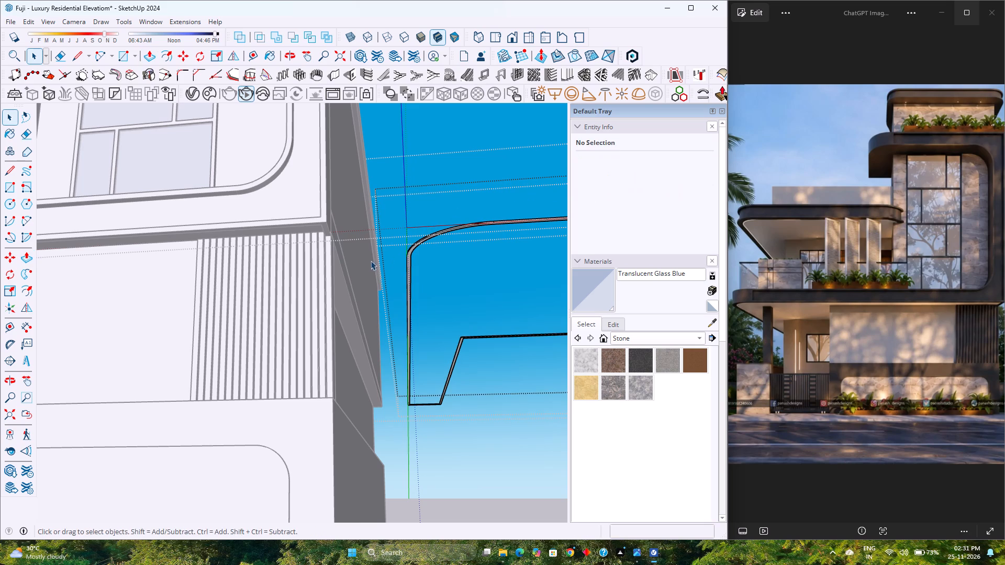
pyautogui.press('Escape')
# Move the thickened border strip group 28' back along the red axis onto the porch ceiling.
pyautogui.click(409, 253)
pyautogui.press('m')
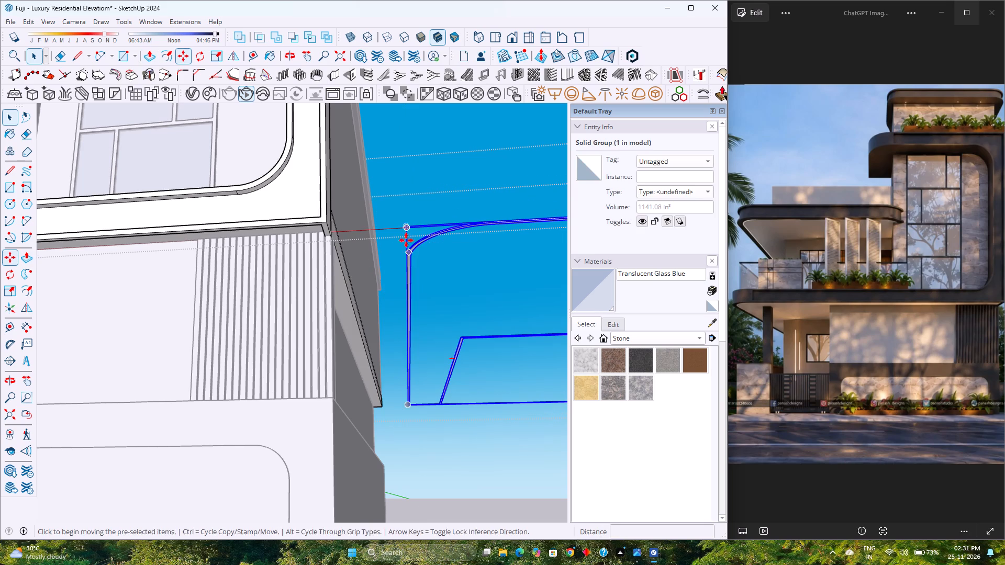
pyautogui.click(405, 231)
pyautogui.press('Right')
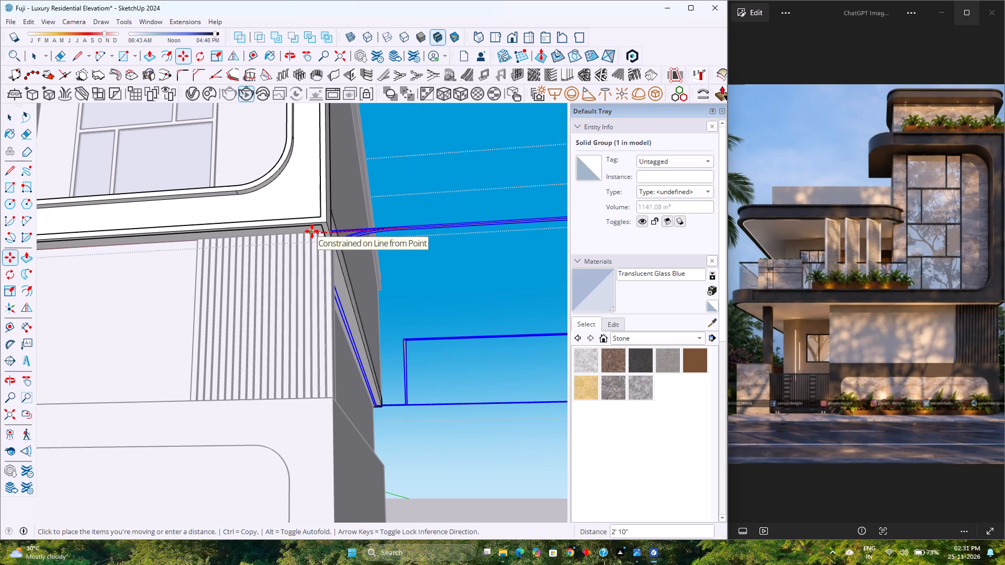
pyautogui.press('2')
pyautogui.write("8'")
pyautogui.press('Return')
# Examine how the border strip sits in the porch ceiling along the slab edge and at the wall corners.
pyautogui.scroll(-10, 312, 235)
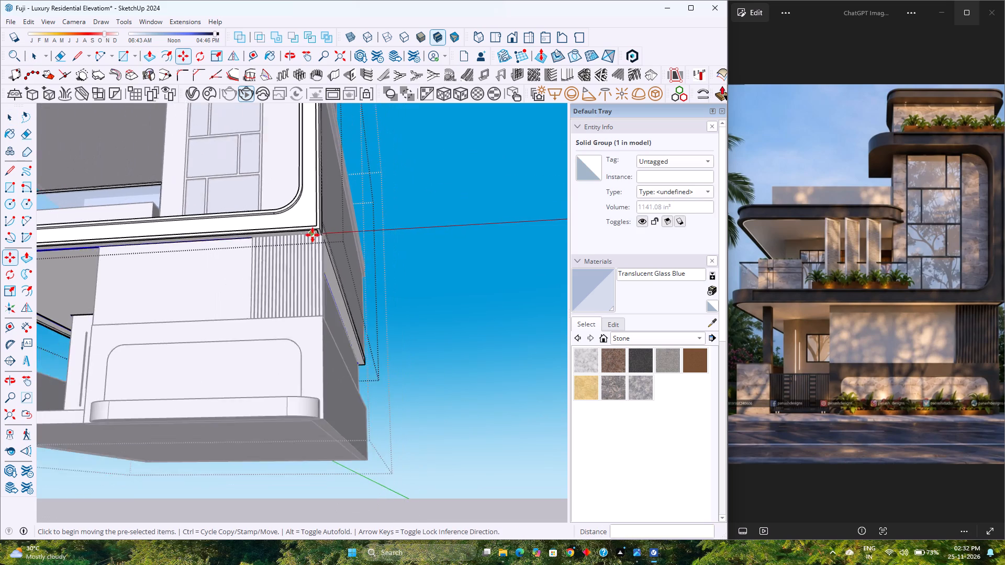
pyautogui.scroll(-3, 312, 235)
pyautogui.keyDown('shift'); pyautogui.moveTo(165, 312); pyautogui.dragTo(272, 316, button='middle'); pyautogui.keyUp('shift')
pyautogui.keyDown('shift'); pyautogui.middleClick(272, 316); pyautogui.keyUp('shift')
pyautogui.moveTo(232, 303); pyautogui.dragTo(483, 332, button='middle')
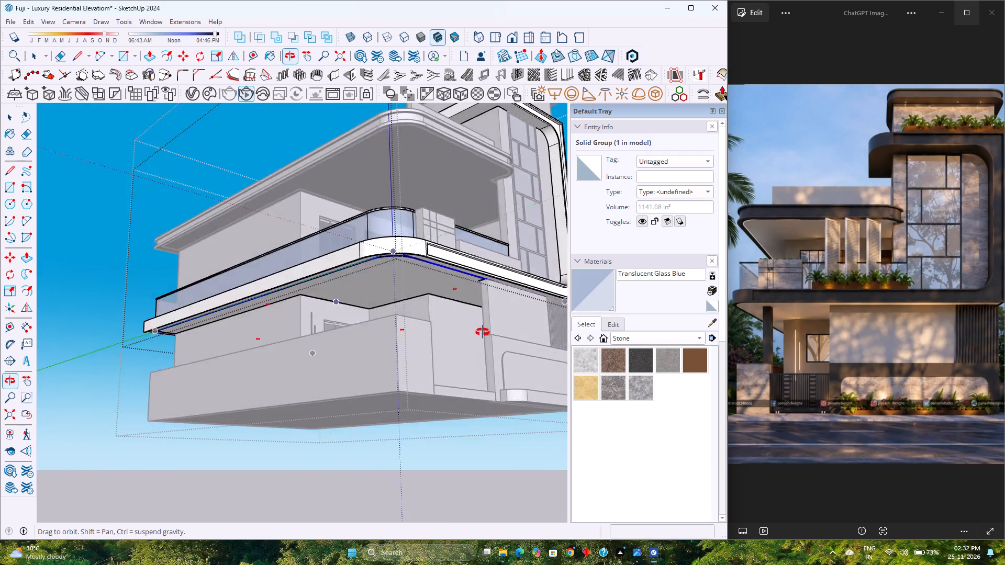
pyautogui.moveTo(483, 332); pyautogui.dragTo(487, 335, button='middle')
pyautogui.middleClick(487, 335)
pyautogui.scroll(9, 487, 319)
pyautogui.moveTo(483, 315); pyautogui.dragTo(468, 305, button='middle')
pyautogui.middleClick(468, 305)
pyautogui.scroll(1, 468, 305)
pyautogui.scroll(-5, 468, 301)
pyautogui.moveTo(468, 301); pyautogui.dragTo(196, 292, button='middle')
pyautogui.scroll(-8, 232, 304)
pyautogui.moveTo(349, 309); pyautogui.dragTo(243, 303, button='middle')
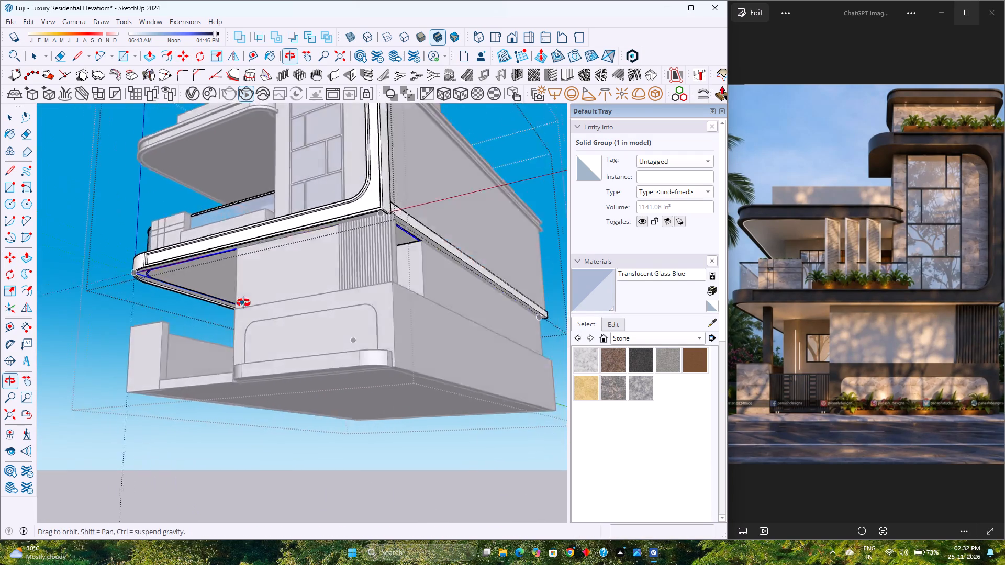
pyautogui.moveTo(243, 303); pyautogui.dragTo(169, 308, button='middle')
pyautogui.scroll(14, 312, 243)
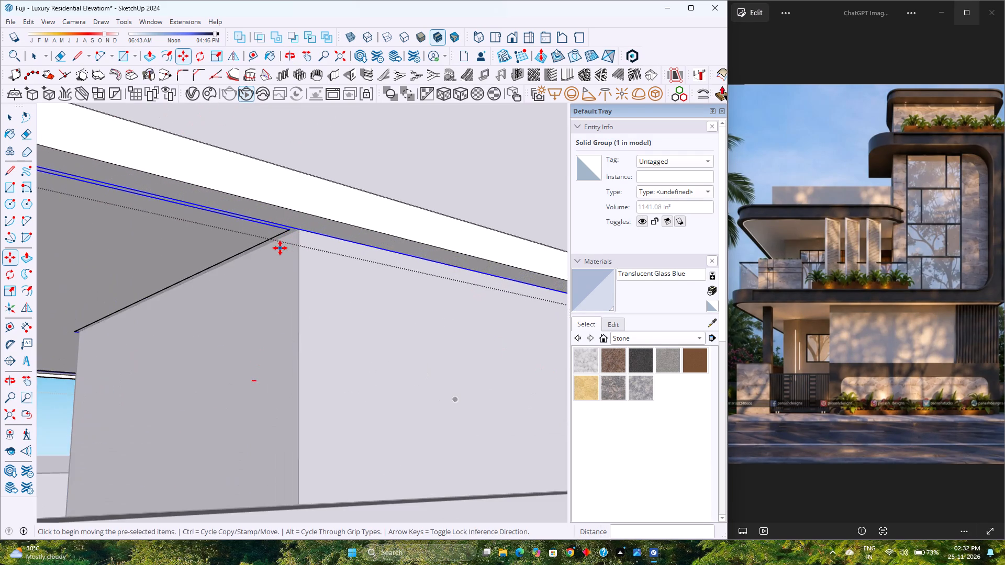
pyautogui.moveTo(280, 248); pyautogui.dragTo(253, 218, button='middle')
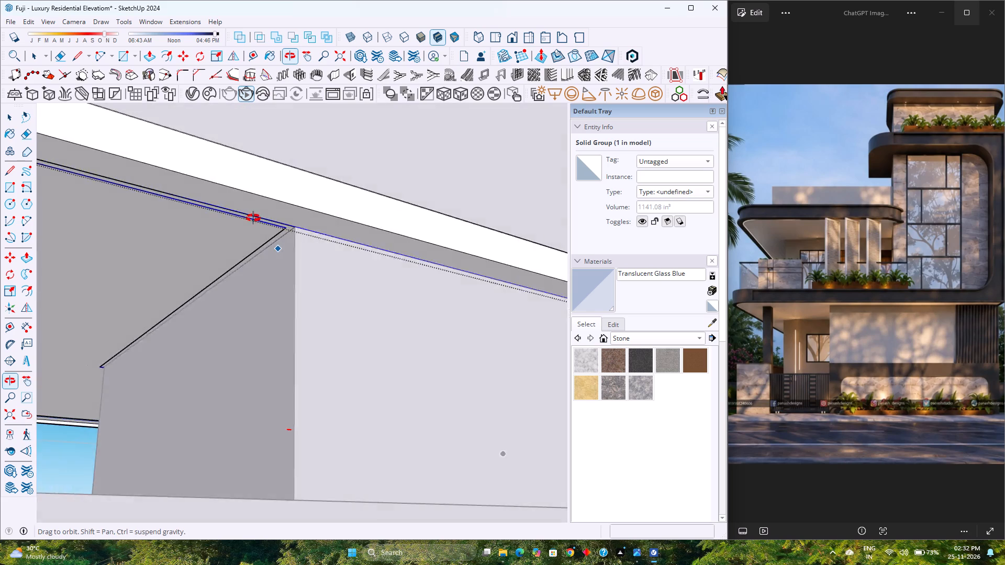
pyautogui.moveTo(253, 218); pyautogui.dragTo(275, 184, button='middle')
pyautogui.scroll(8, 280, 221)
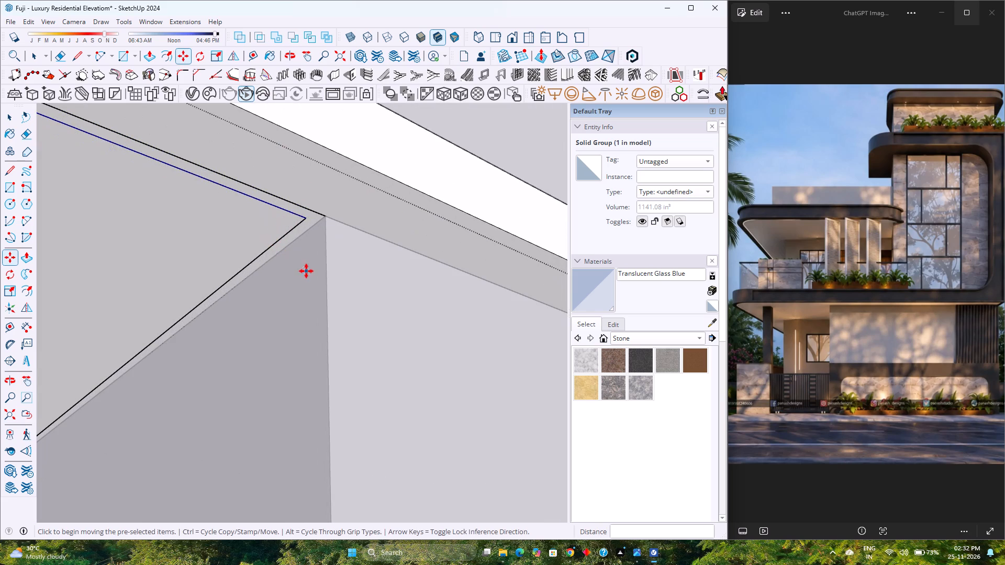
pyautogui.press('space')
pyautogui.scroll(1, 309, 273)
pyautogui.scroll(-8, 316, 278)
pyautogui.press('Escape')
pyautogui.scroll(-10, 320, 287)
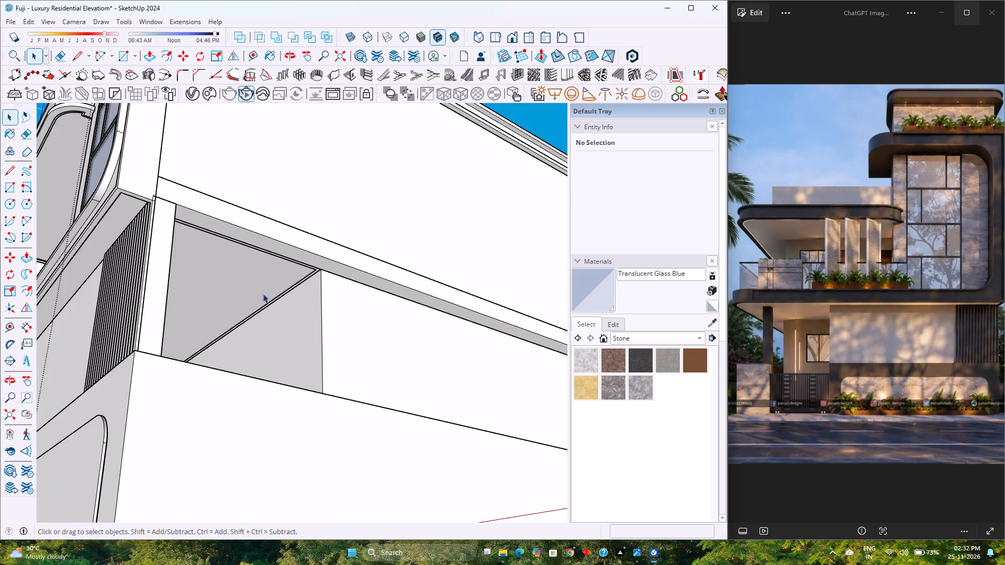
pyautogui.moveTo(261, 294); pyautogui.dragTo(306, 339, button='middle')
pyautogui.middleClick(306, 339)
pyautogui.scroll(-8, 264, 328)
pyautogui.moveTo(234, 336); pyautogui.dragTo(498, 263, button='middle')
pyautogui.scroll(4, 293, 223)
pyautogui.scroll(1, 242, 216)
pyautogui.scroll(5, 329, 355)
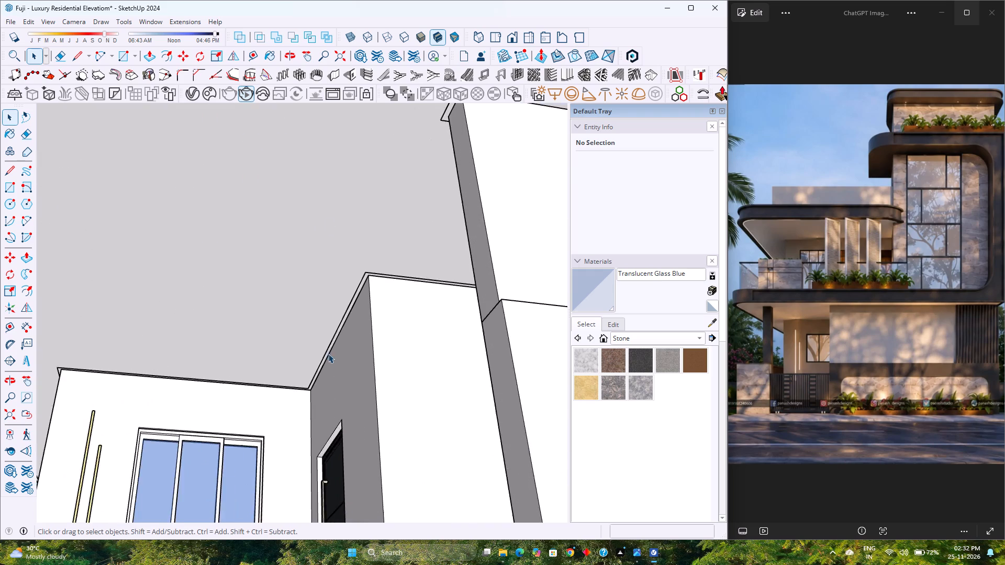
pyautogui.scroll(6, 329, 332)
pyautogui.scroll(4, 353, 264)
pyautogui.scroll(-10, 342, 274)
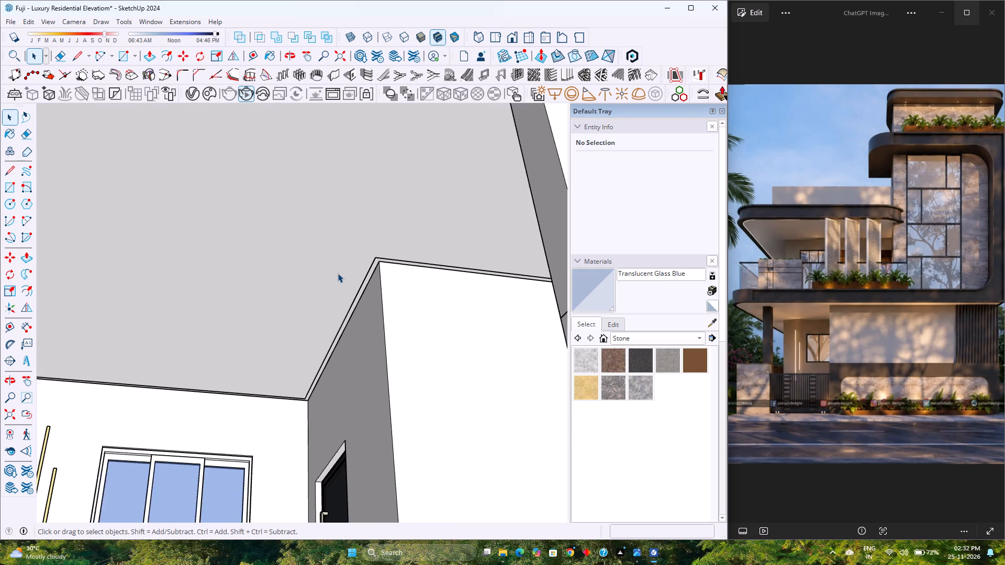
pyautogui.scroll(-16, 338, 273)
# Review the whole house from below, the side and the front, checking the porch and balcony ceilings.
pyautogui.moveTo(324, 268); pyautogui.dragTo(324, 315, button='middle')
pyautogui.moveTo(318, 317); pyautogui.dragTo(311, 318, button='middle')
pyautogui.moveTo(297, 320); pyautogui.dragTo(292, 321, button='middle')
pyautogui.moveTo(274, 323); pyautogui.dragTo(232, 324, button='middle')
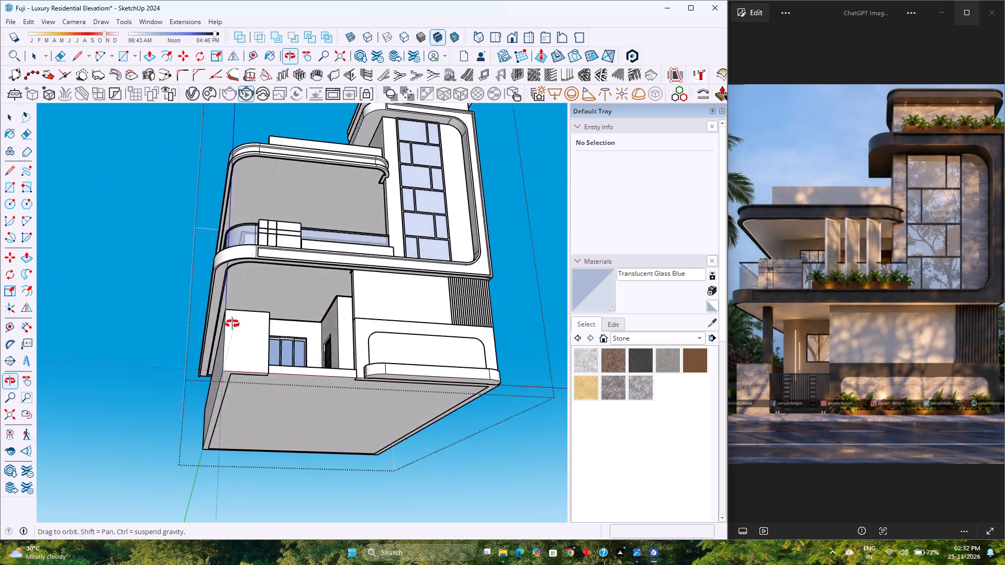
pyautogui.moveTo(232, 324); pyautogui.dragTo(231, 324, button='middle')
pyautogui.middleClick(234, 315)
pyautogui.moveTo(257, 308); pyautogui.dragTo(253, 335, button='middle')
pyautogui.moveTo(253, 335); pyautogui.dragTo(253, 345, button='middle')
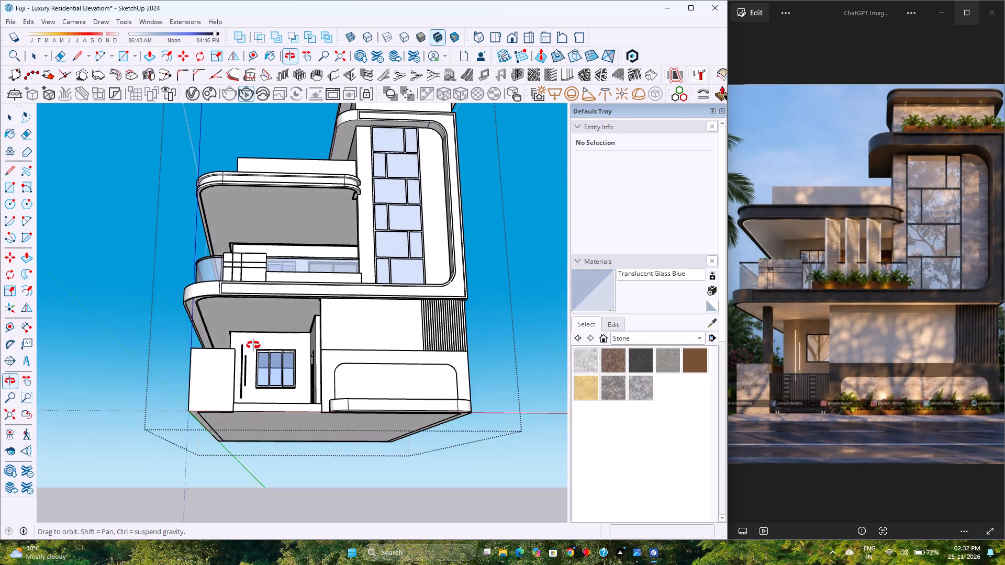
pyautogui.moveTo(253, 345); pyautogui.dragTo(253, 346, button='middle')
pyautogui.middleClick(253, 346)
pyautogui.middleClick(253, 346)
pyautogui.moveTo(253, 346); pyautogui.dragTo(571, 344, button='middle')
pyautogui.middleClick(571, 344)
pyautogui.moveTo(568, 344); pyautogui.dragTo(294, 346, button='middle')
pyautogui.moveTo(259, 343); pyautogui.dragTo(253, 342, button='middle')
pyautogui.middleClick(251, 342)
pyautogui.scroll(1, 250, 342)
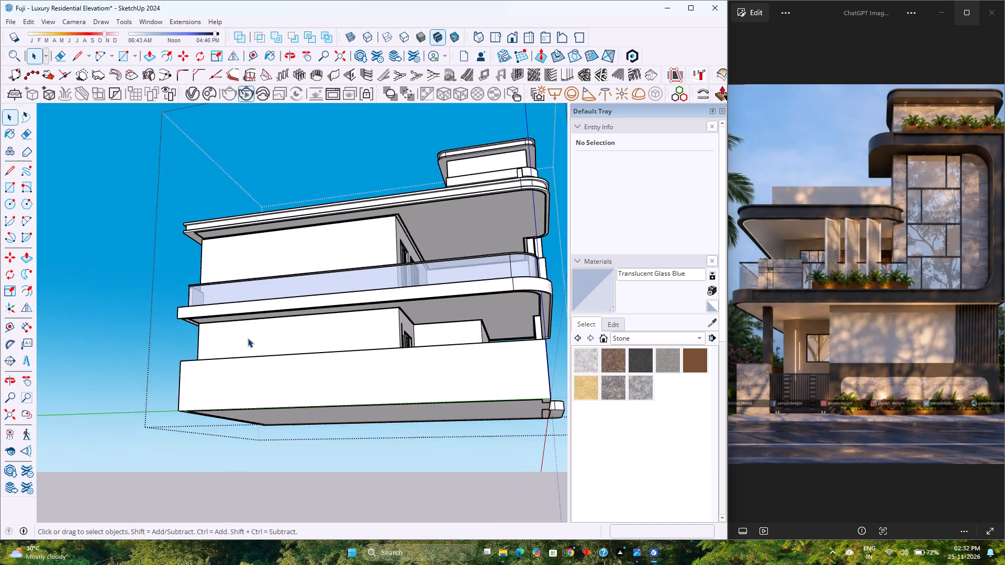
pyautogui.scroll(-5, 248, 338)
pyautogui.moveTo(293, 328); pyautogui.dragTo(31, 340, button='middle')
pyautogui.middleClick(29, 341)
pyautogui.scroll(3, 308, 295)
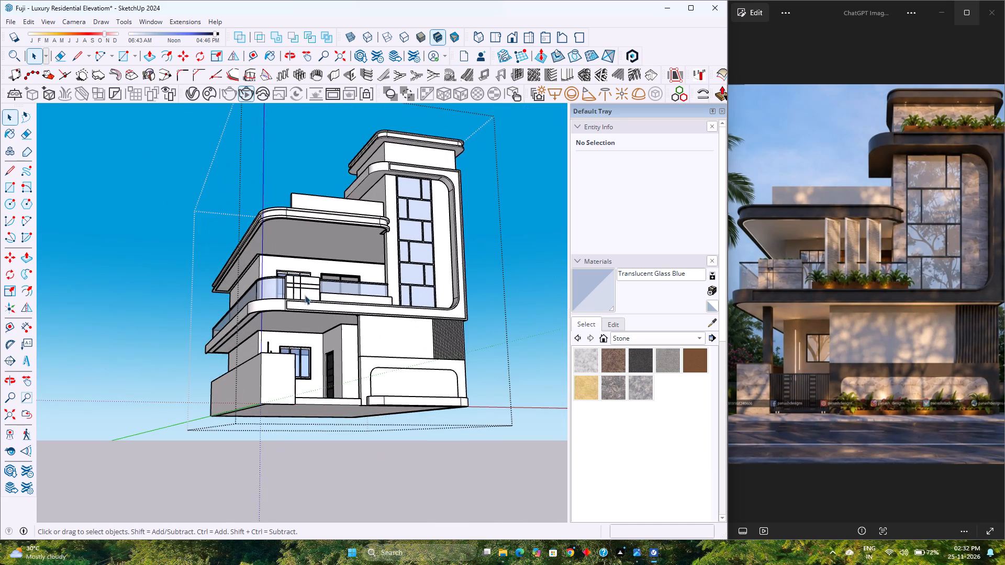
pyautogui.scroll(6, 304, 369)
pyautogui.moveTo(315, 322); pyautogui.dragTo(211, 358, button='middle')
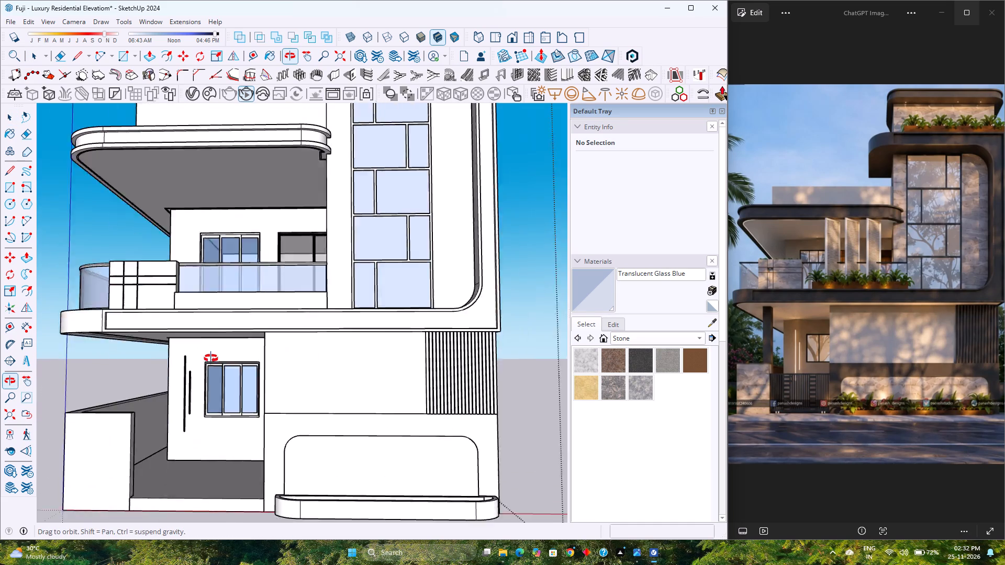
pyautogui.moveTo(211, 358); pyautogui.dragTo(208, 347, button='middle')
pyautogui.middleClick(208, 347)
pyautogui.scroll(-3, 208, 347)
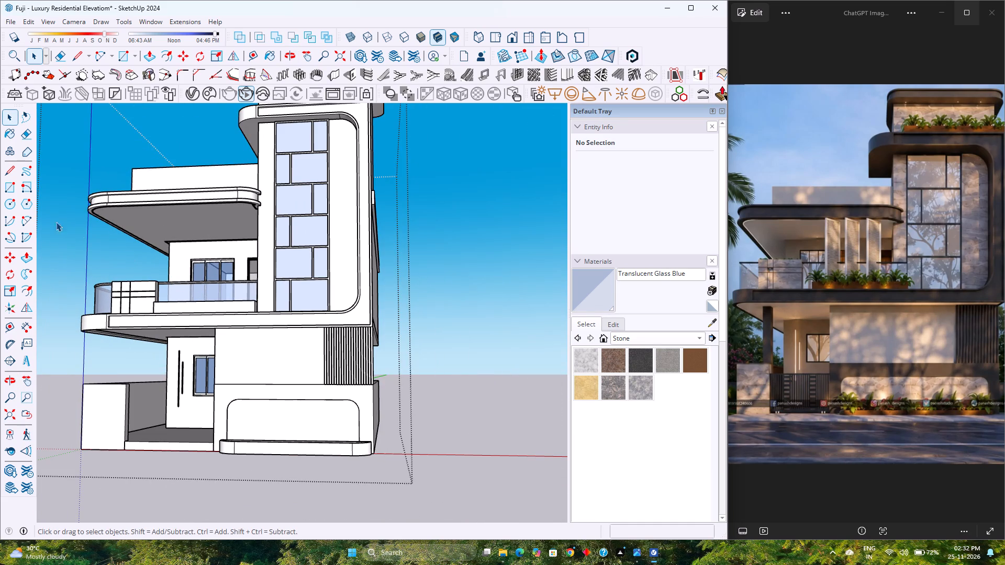
pyautogui.scroll(4, 166, 236)
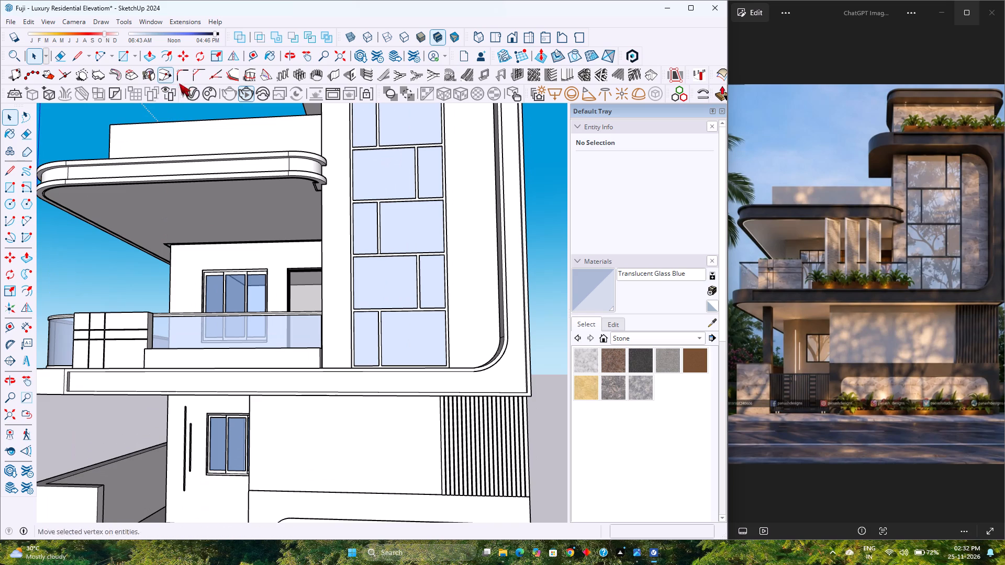
# Create a new Emissive material in the V-Ray Asset Editor.
pyautogui.click(196, 100)
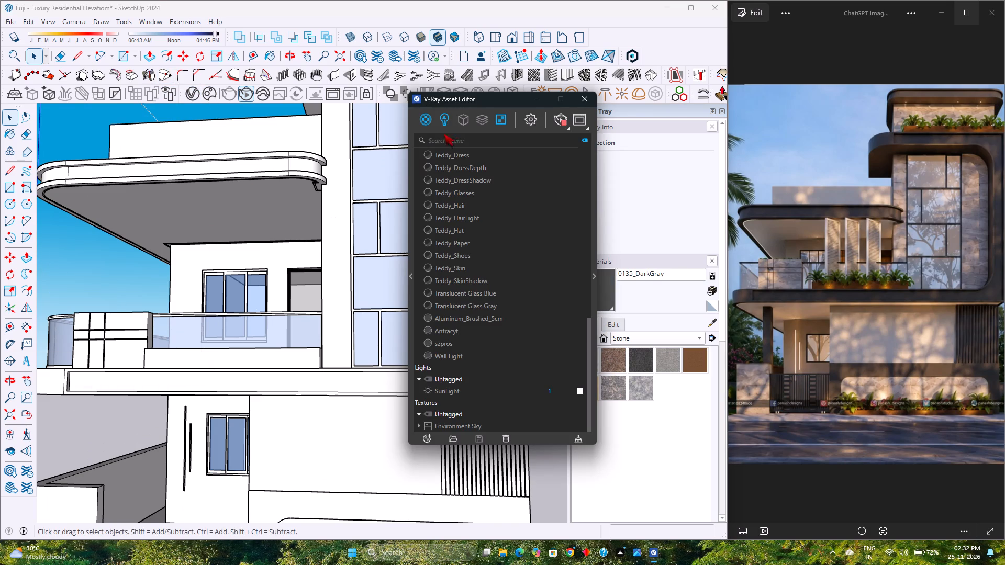
pyautogui.rightClick(428, 120)
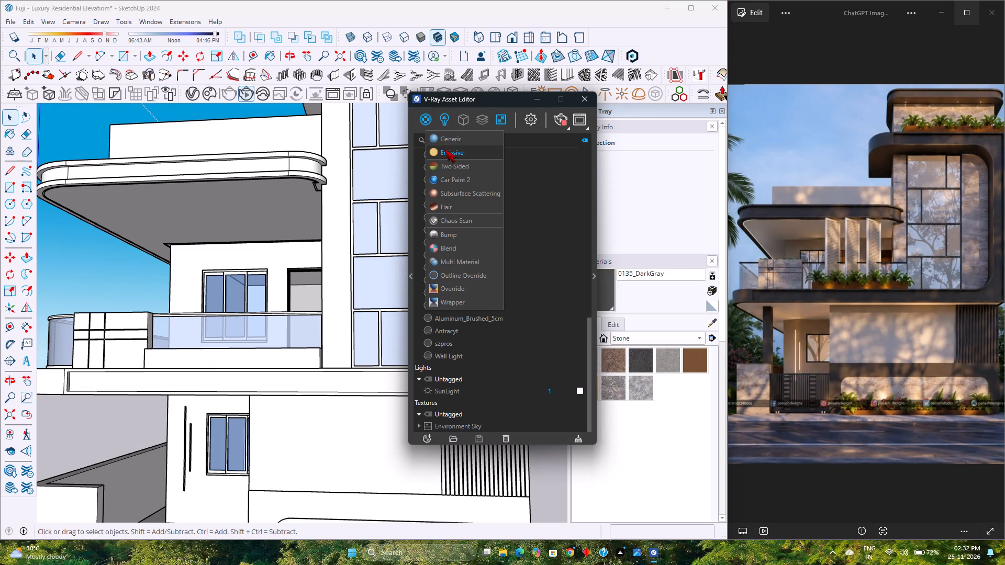
pyautogui.click(446, 150)
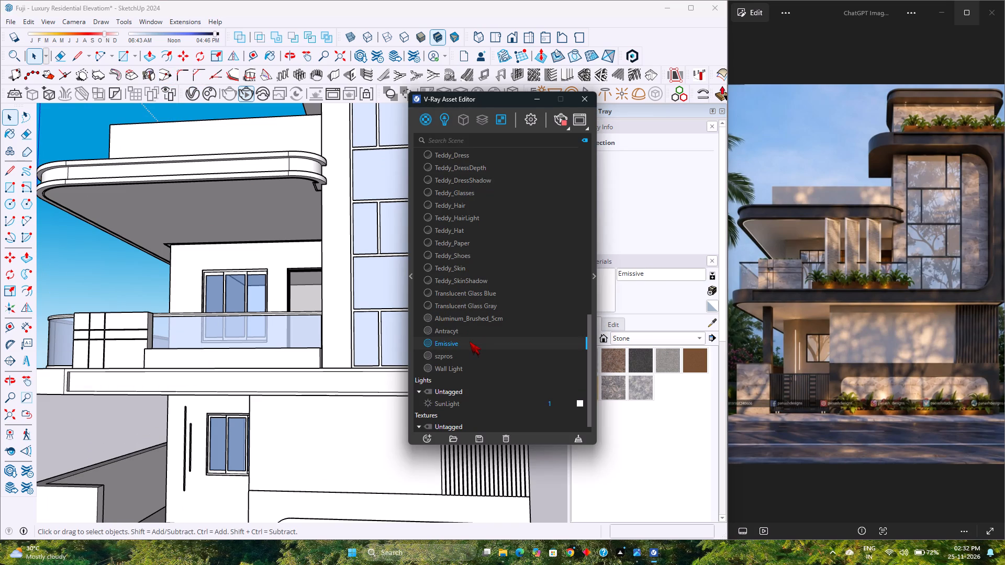
# Rename the new Emissive material as False Ceiling Light.
pyautogui.rightClick(470, 342)
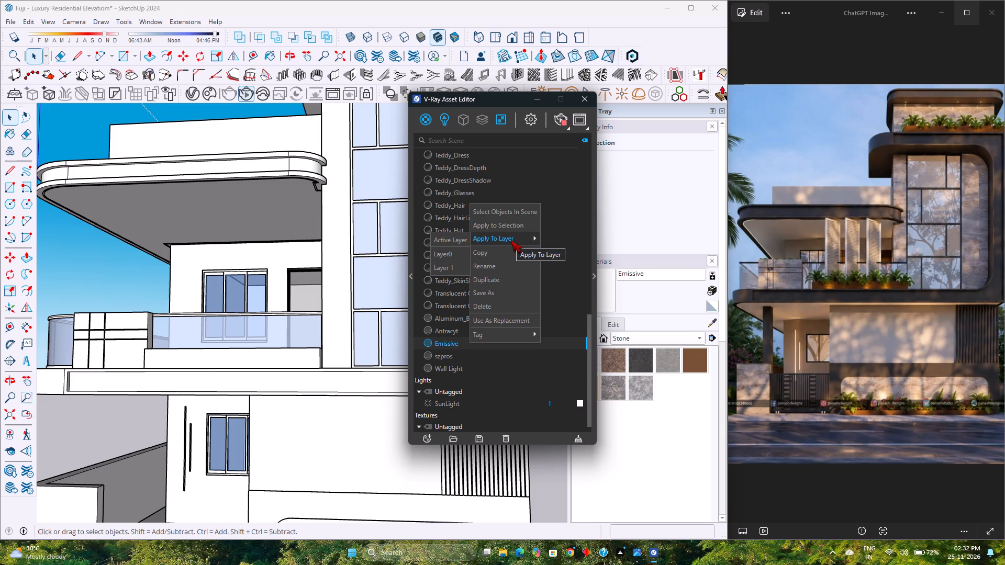
pyautogui.click(509, 270)
pyautogui.press('BackSpace')
pyautogui.press('BackSpace')
pyautogui.press('BackSpace')
pyautogui.press('BackSpace')
pyautogui.press('BackSpace')
pyautogui.press('BackSpace')
pyautogui.press('BackSpace')
pyautogui.press('BackSpace')
pyautogui.press('BackSpace')
pyautogui.press('BackSpace')
pyautogui.press('BackSpace')
pyautogui.press('BackSpace')
pyautogui.press('BackSpace')
pyautogui.press('BackSpace')
pyautogui.press('BackSpace')
pyautogui.press('BackSpace')
pyautogui.press('BackSpace')
pyautogui.press('BackSpace')
pyautogui.press('BackSpace')
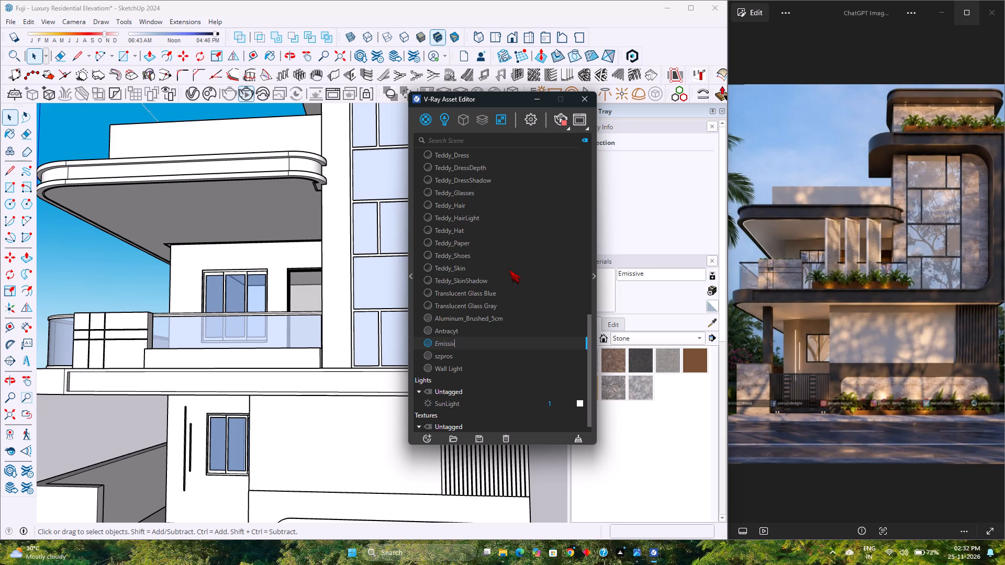
pyautogui.write('False Ceili')
pyautogui.write('ng')
pyautogui.press('space')
pyautogui.write('Light')
pyautogui.press('Return')
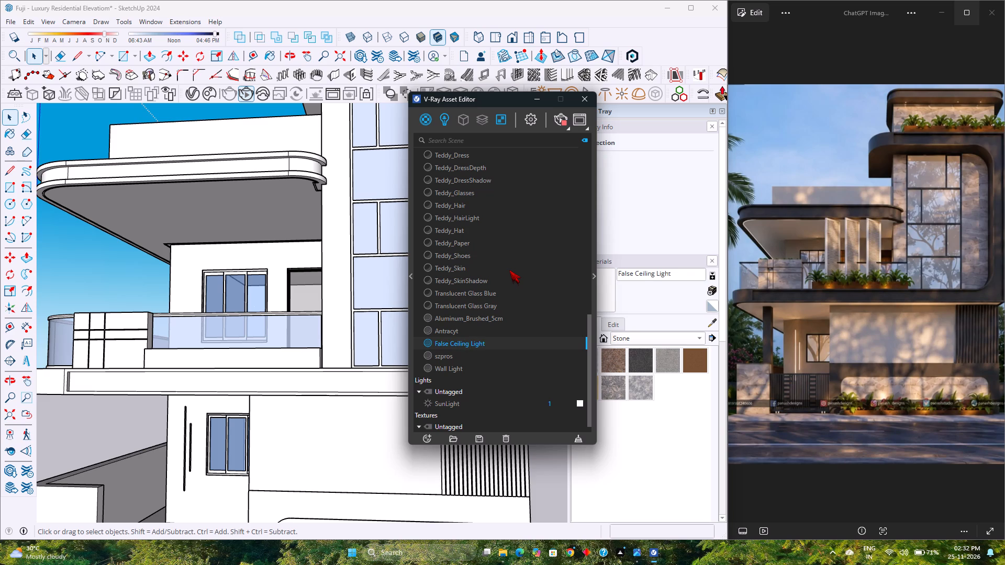
# Set the False Ceiling Light emissive color to a warm pale yellow, about R 0.984, G 0.904, B 0.583.
pyautogui.click(595, 279)
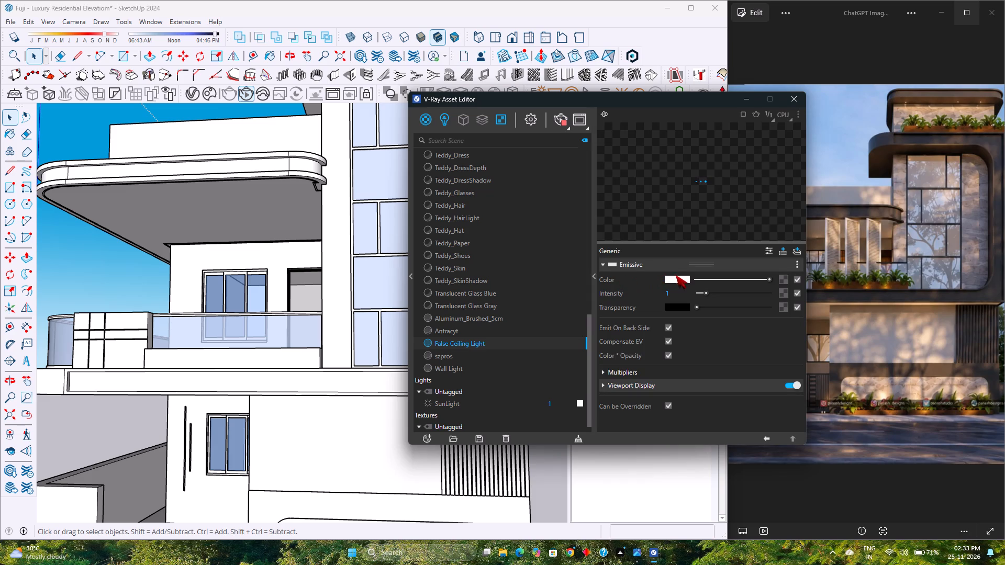
pyautogui.click(677, 278)
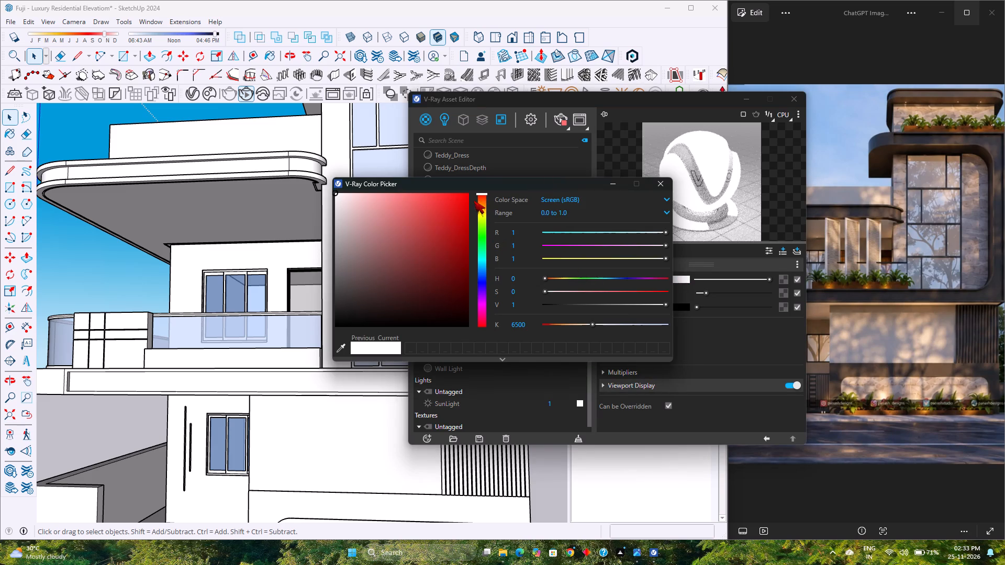
pyautogui.moveTo(482, 198); pyautogui.dragTo(490, 206)
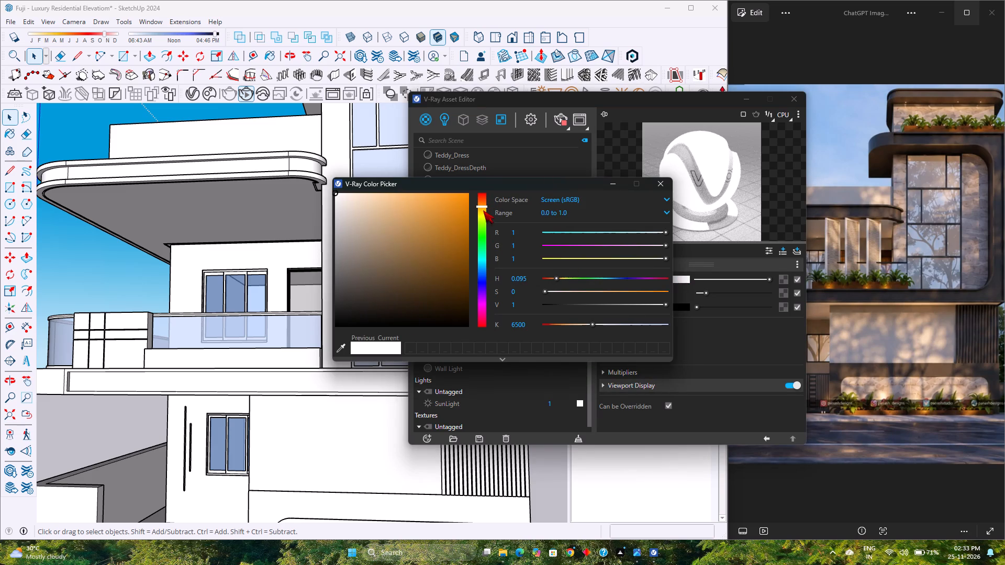
pyautogui.click(483, 209)
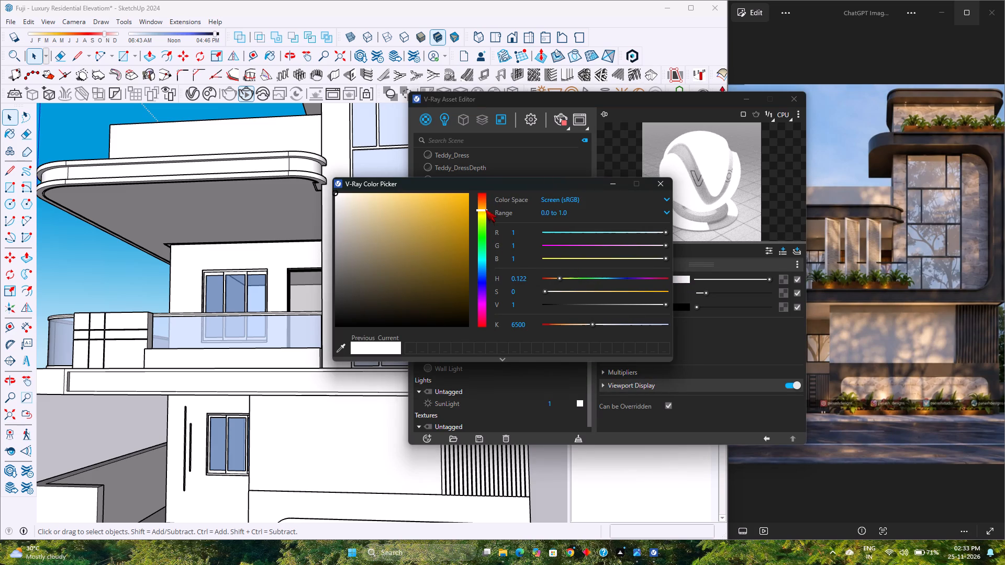
pyautogui.click(387, 198)
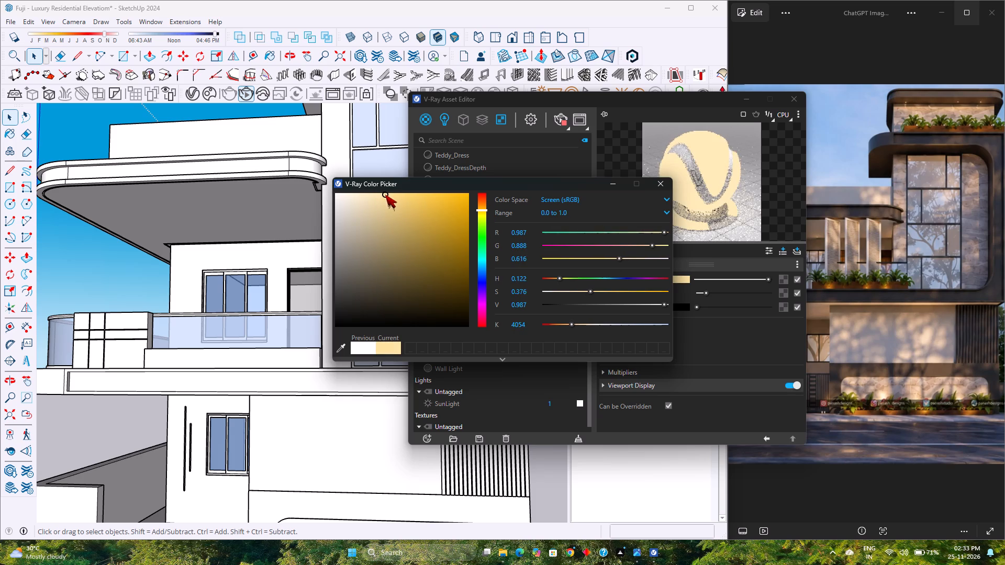
pyautogui.click(483, 208)
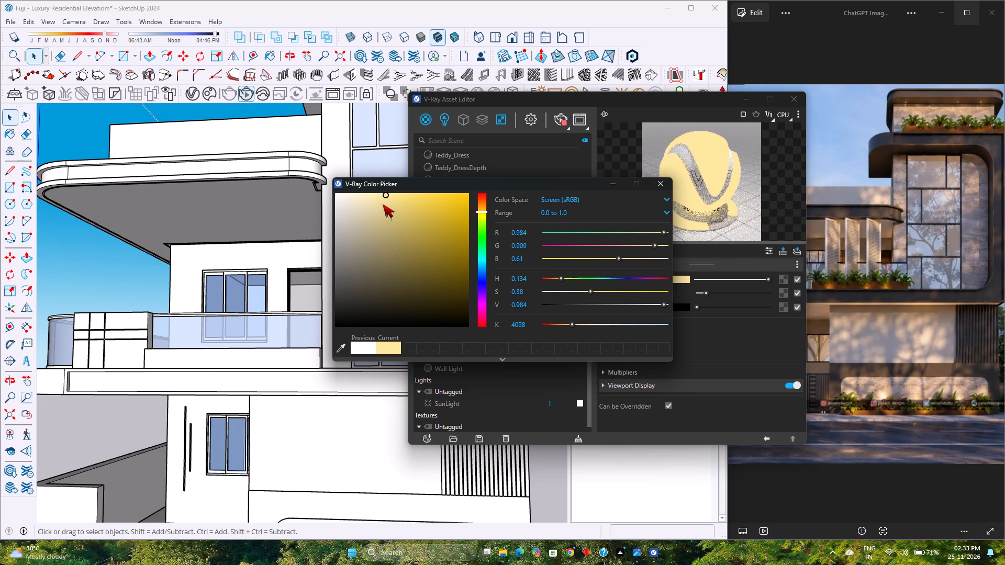
pyautogui.moveTo(385, 195); pyautogui.dragTo(390, 195)
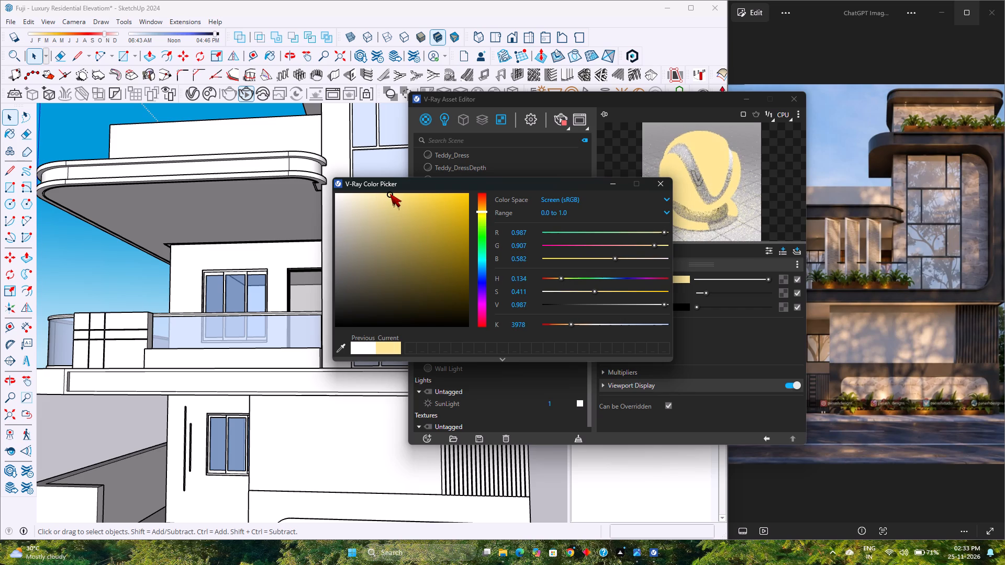
pyautogui.moveTo(389, 196); pyautogui.dragTo(378, 194)
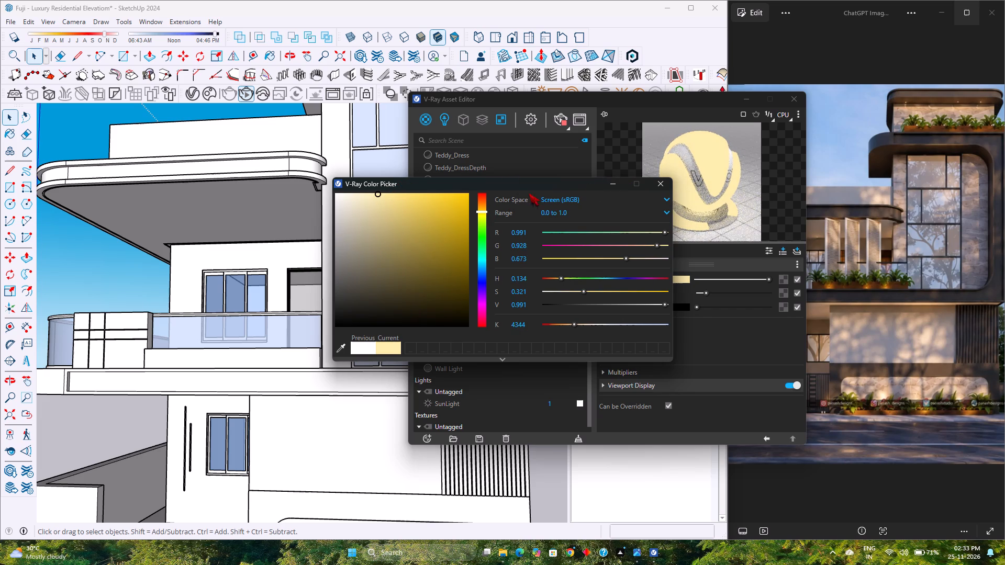
pyautogui.moveTo(378, 192); pyautogui.dragTo(386, 196)
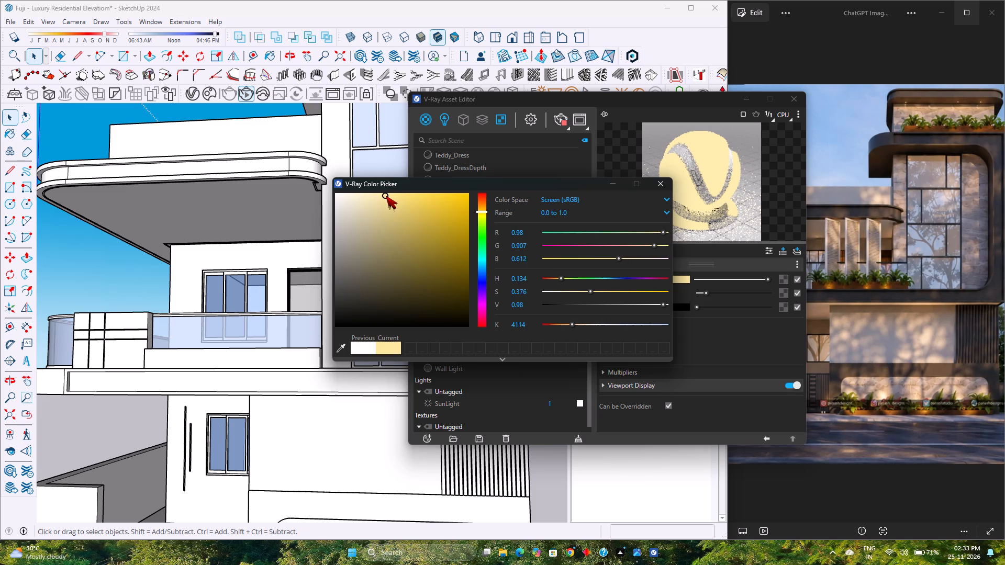
pyautogui.moveTo(386, 196); pyautogui.dragTo(389, 195)
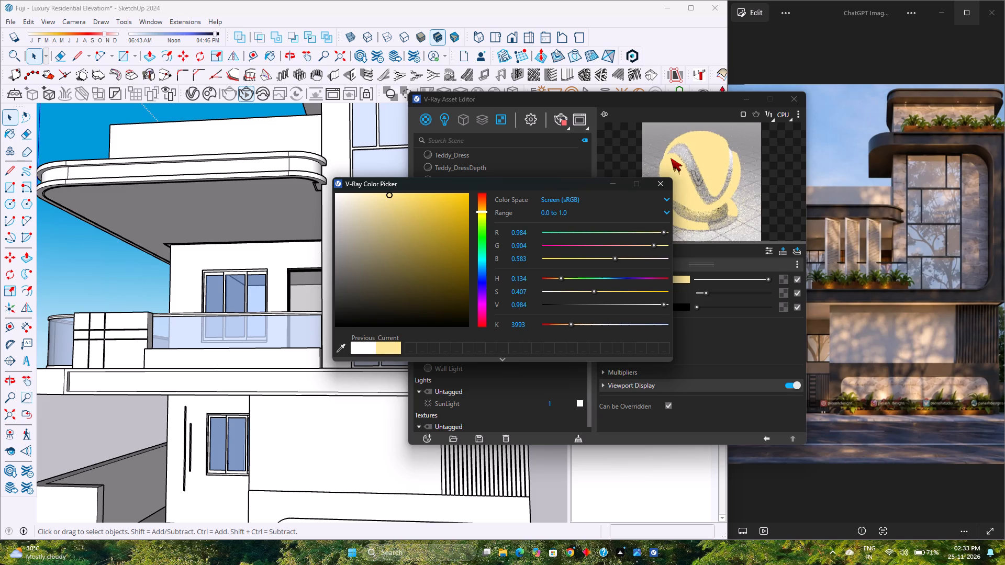
pyautogui.click(612, 182)
# Apply the False Ceiling Light material to the thin border strip in the upper balcony ceiling.
pyautogui.moveTo(296, 340); pyautogui.dragTo(326, 304, button='middle')
pyautogui.middleClick(327, 303)
pyautogui.middleClick(328, 301)
pyautogui.middleClick(330, 299)
pyautogui.scroll(-5, 330, 299)
pyautogui.scroll(5, 252, 194)
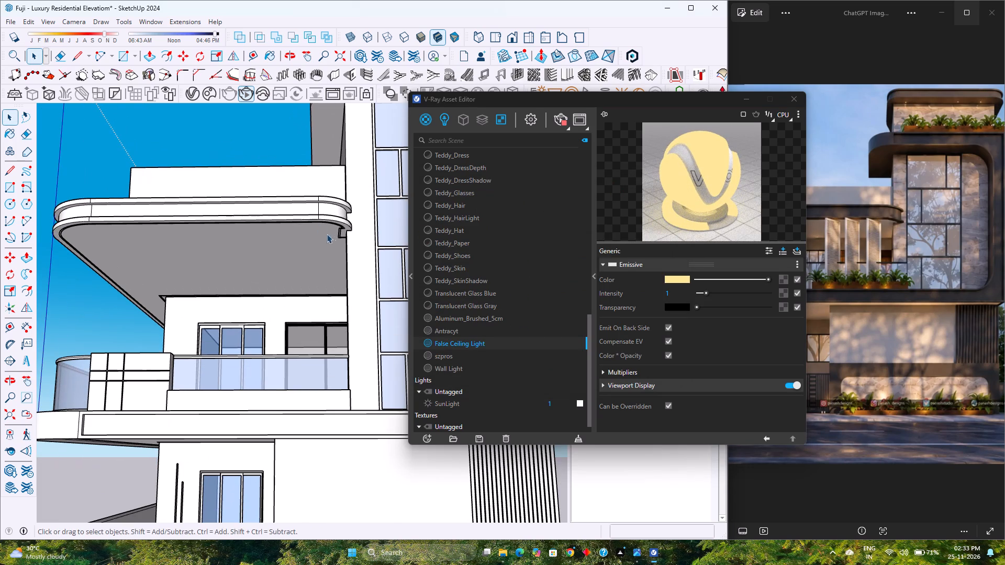
pyautogui.scroll(18, 345, 228)
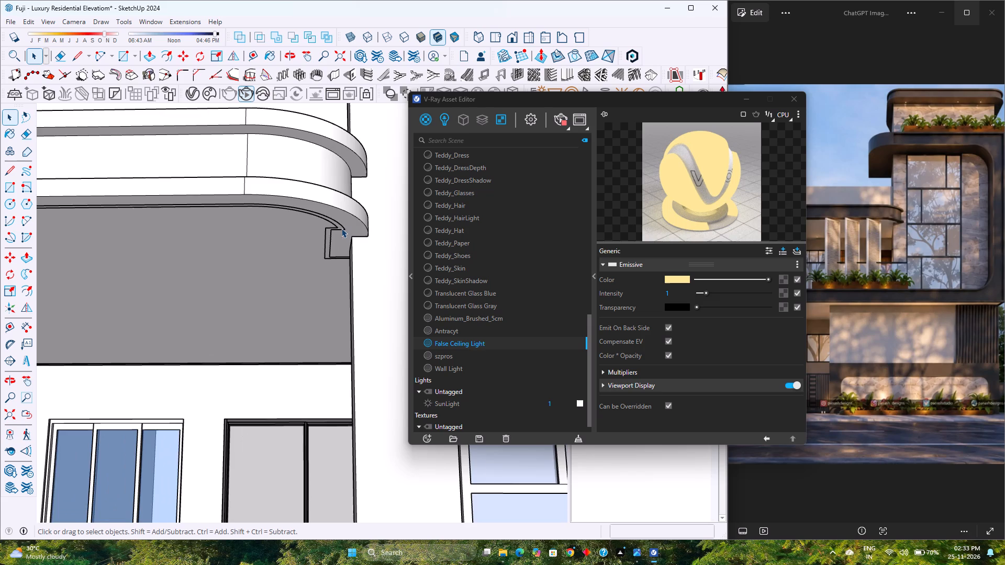
pyautogui.scroll(8, 341, 228)
pyautogui.moveTo(323, 230); pyautogui.dragTo(344, 171, button='middle')
pyautogui.middleClick(347, 168)
pyautogui.middleClick(352, 164)
pyautogui.scroll(3, 337, 227)
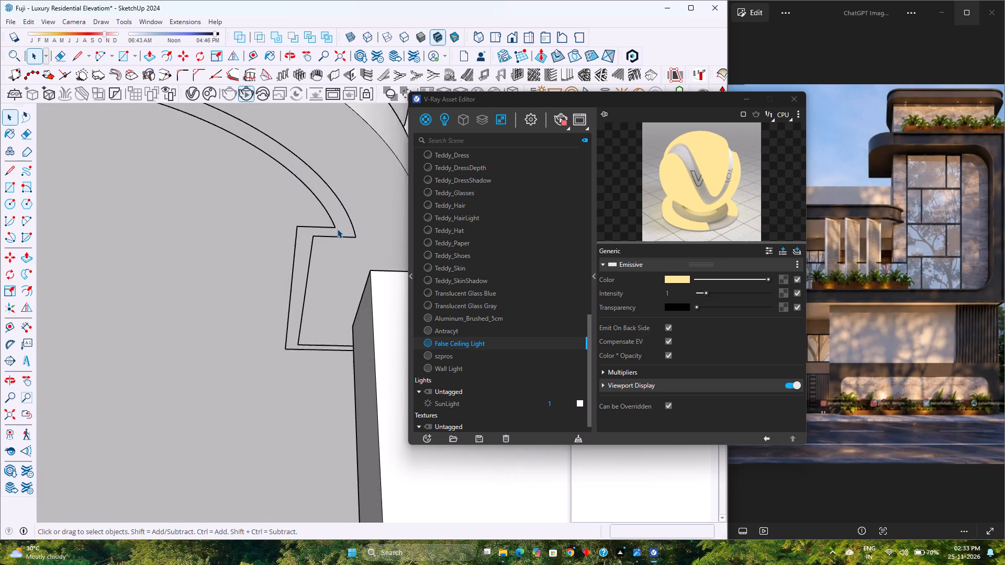
pyautogui.scroll(2, 337, 229)
pyautogui.moveTo(337, 230); pyautogui.dragTo(373, 149, button='middle')
pyautogui.middleClick(374, 149)
pyautogui.doubleClick(354, 227)
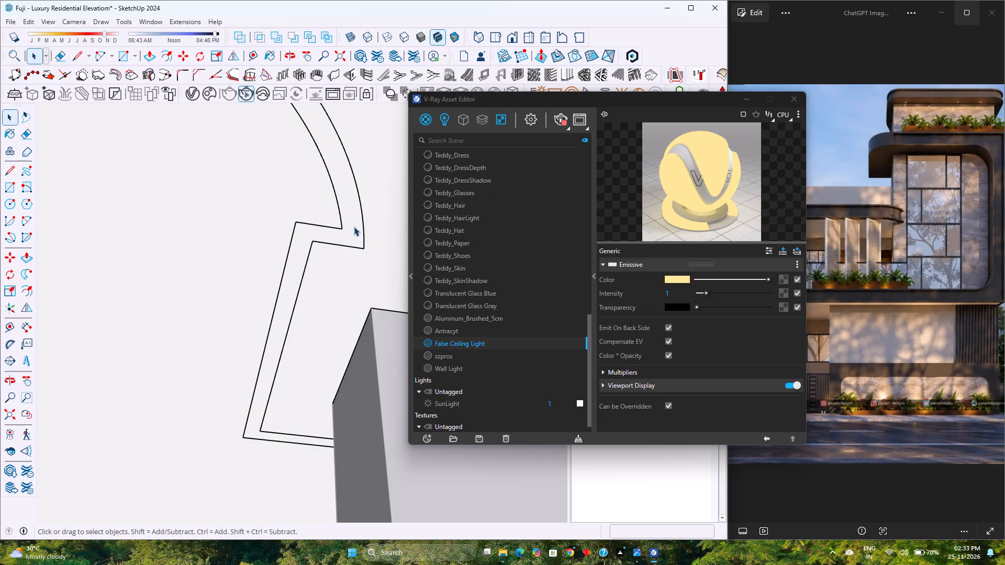
pyautogui.click(352, 227)
pyautogui.tripleClick(352, 227)
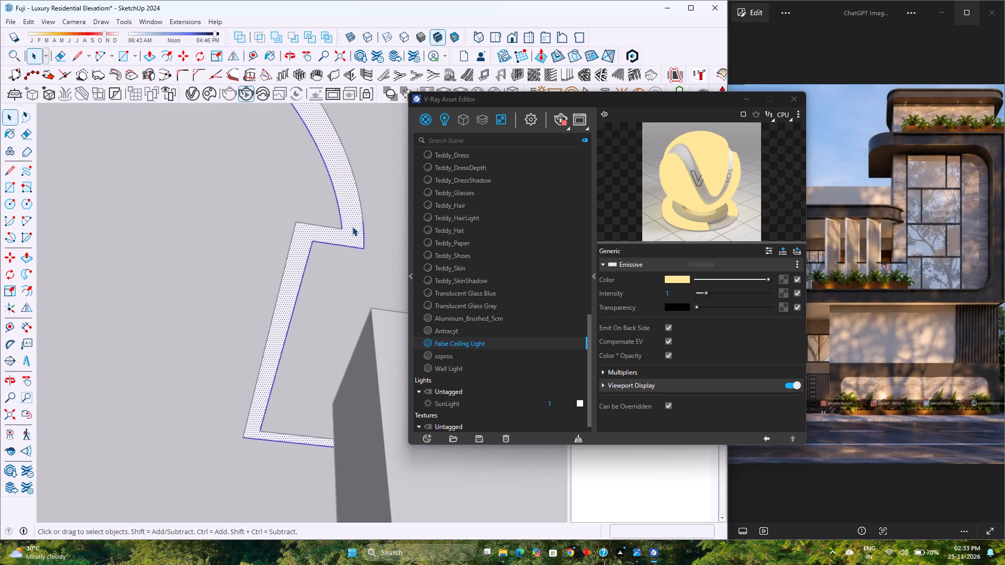
pyautogui.press('Escape')
pyautogui.click(352, 225)
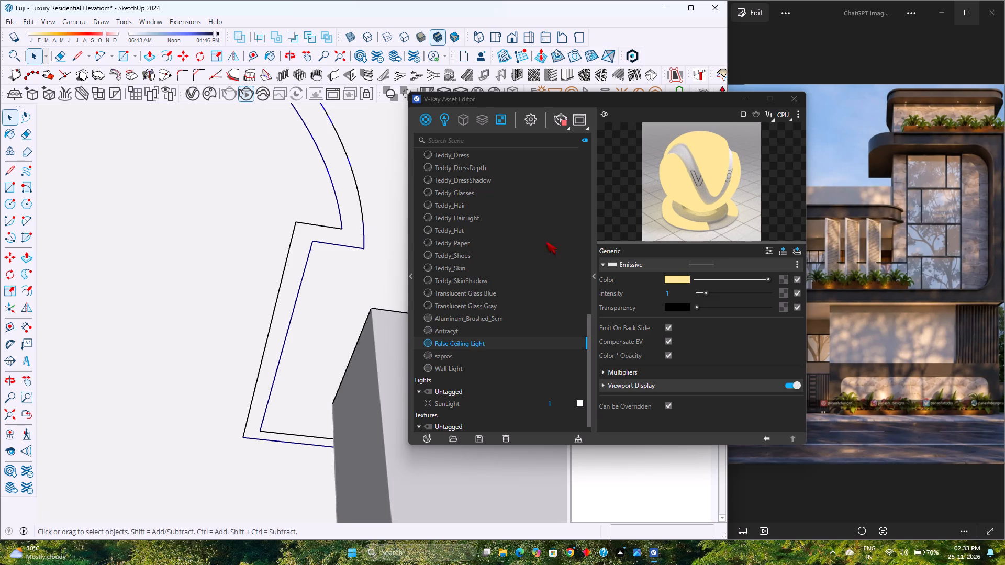
pyautogui.rightClick(493, 341)
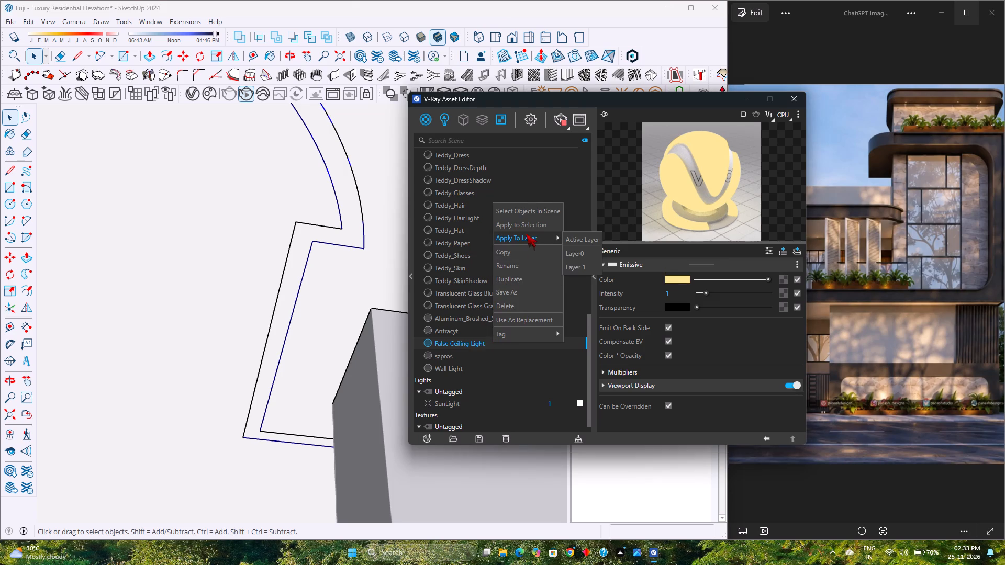
pyautogui.click(525, 227)
pyautogui.scroll(-9, 238, 318)
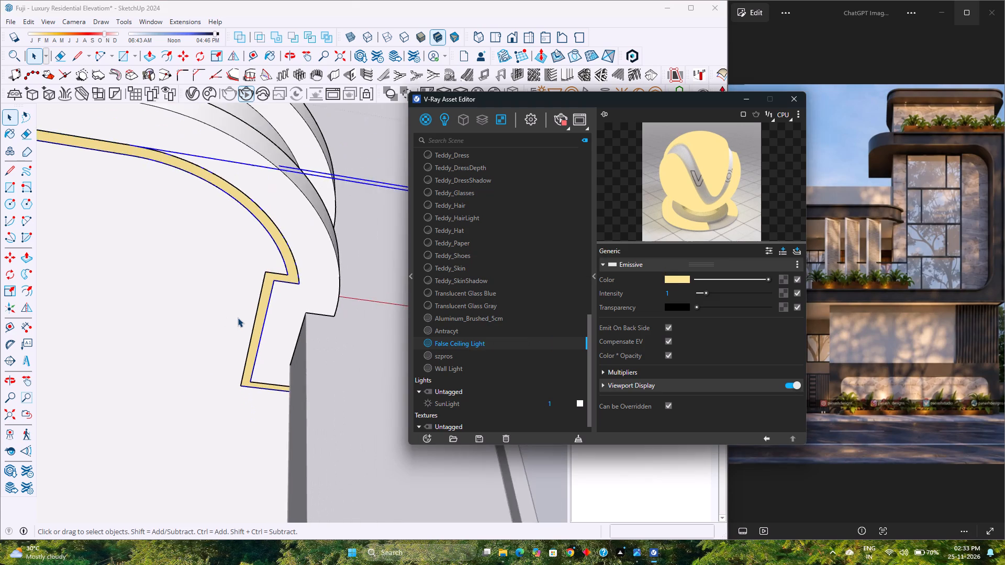
pyautogui.scroll(-15, 238, 318)
pyautogui.scroll(-9, 234, 312)
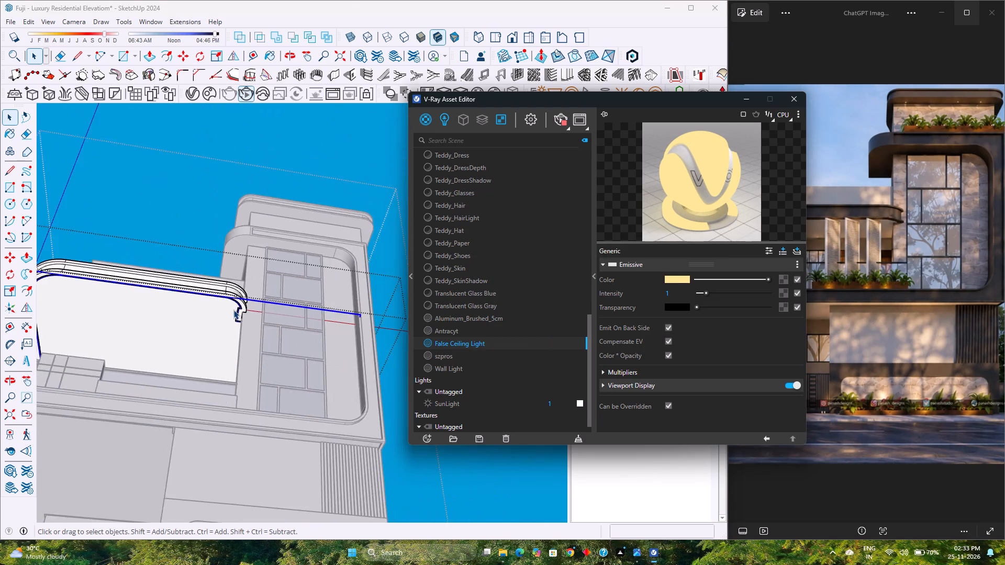
pyautogui.scroll(-9, 233, 310)
pyautogui.click(382, 406)
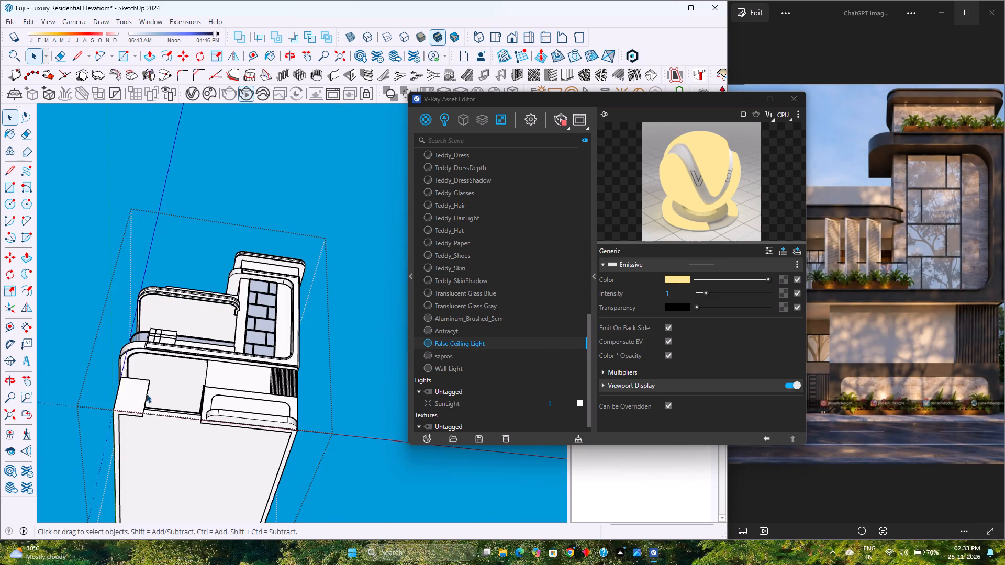
# Apply the False Ceiling Light material to the border strip in the ground-floor porch ceiling.
pyautogui.scroll(3, 146, 393)
pyautogui.scroll(17, 208, 348)
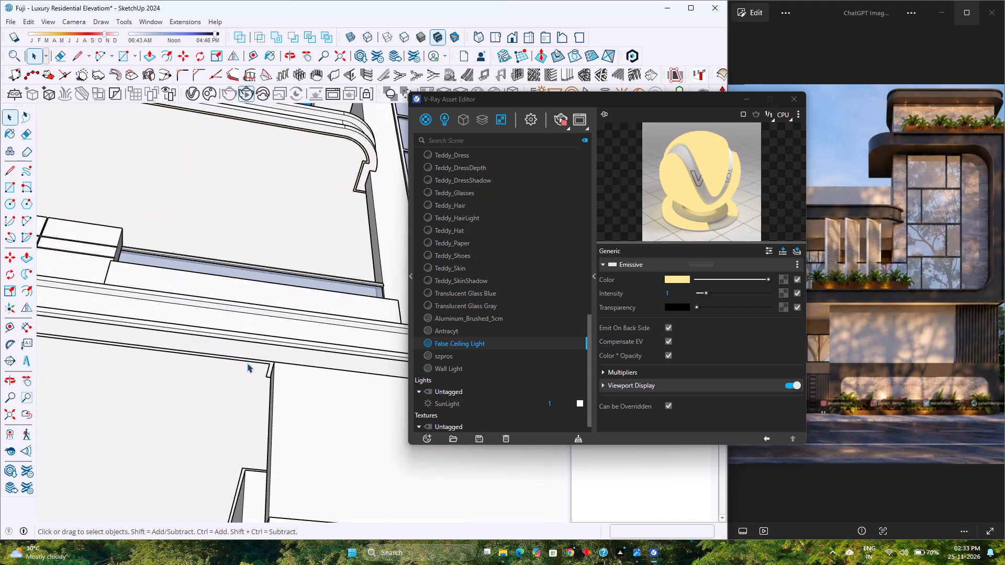
pyautogui.scroll(3, 247, 363)
pyautogui.doubleClick(273, 367)
pyautogui.scroll(4, 273, 367)
pyautogui.click(274, 366)
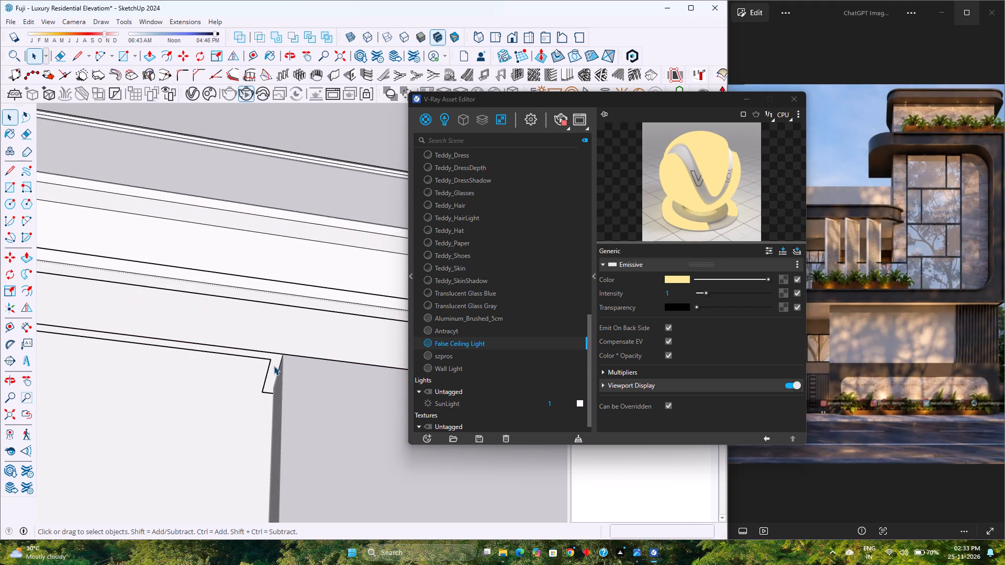
pyautogui.scroll(3, 274, 366)
pyautogui.rightClick(455, 346)
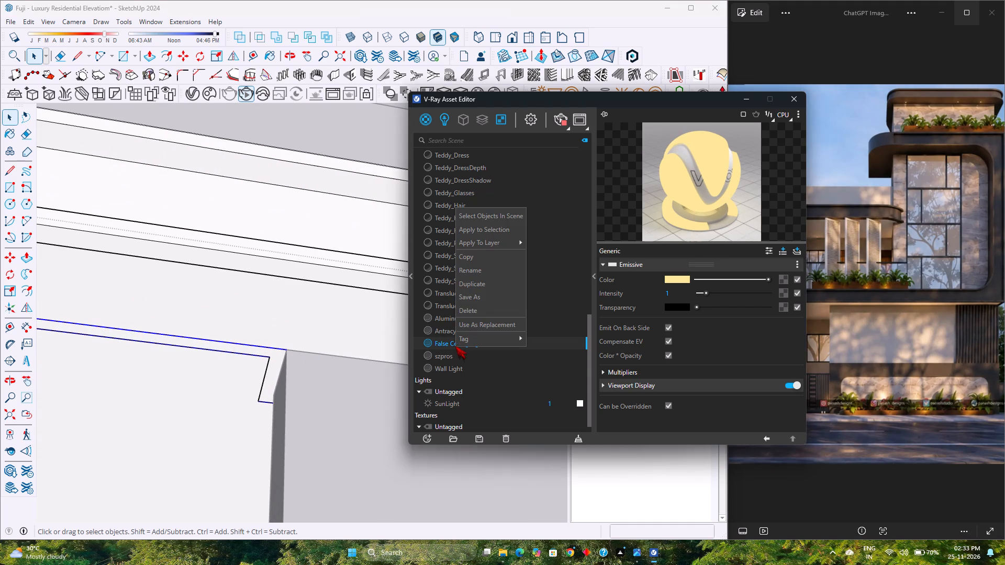
pyautogui.click(488, 227)
pyautogui.scroll(-4, 236, 326)
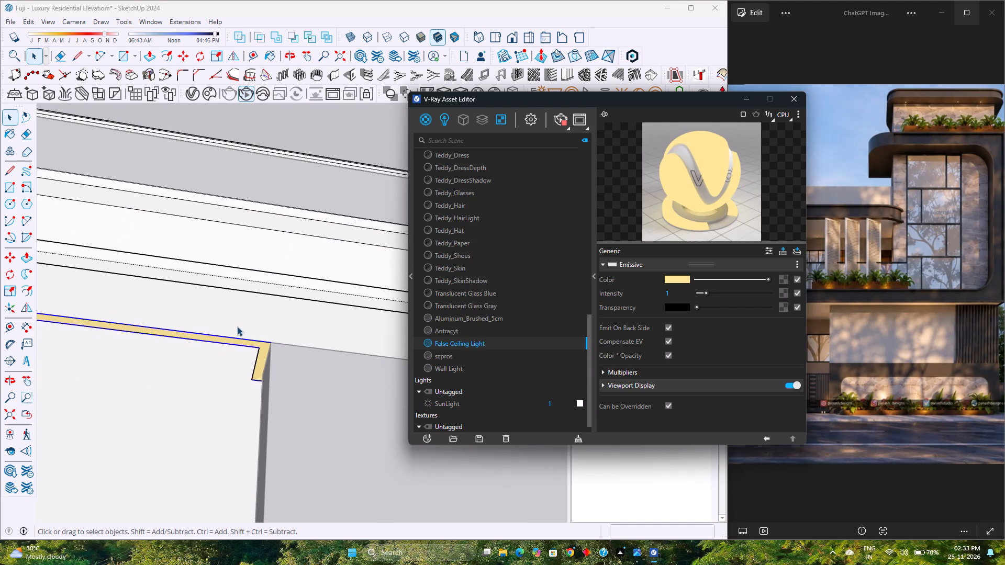
pyautogui.scroll(-20, 237, 326)
pyautogui.scroll(-5, 237, 326)
pyautogui.scroll(1, 240, 326)
pyautogui.scroll(-3, 240, 325)
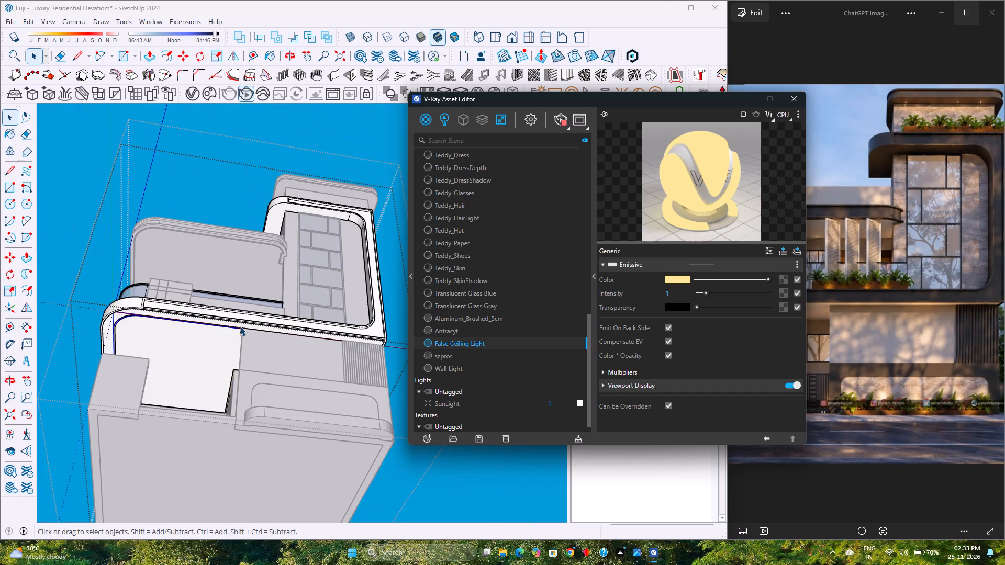
pyautogui.press('Escape')
pyautogui.scroll(-5, 240, 326)
pyautogui.click(341, 426)
# Return the model to the standard Front view with the whole house fitted and the Asset Editor out of the way.
pyautogui.moveTo(263, 319); pyautogui.dragTo(254, 438, button='middle')
pyautogui.middleClick(254, 438)
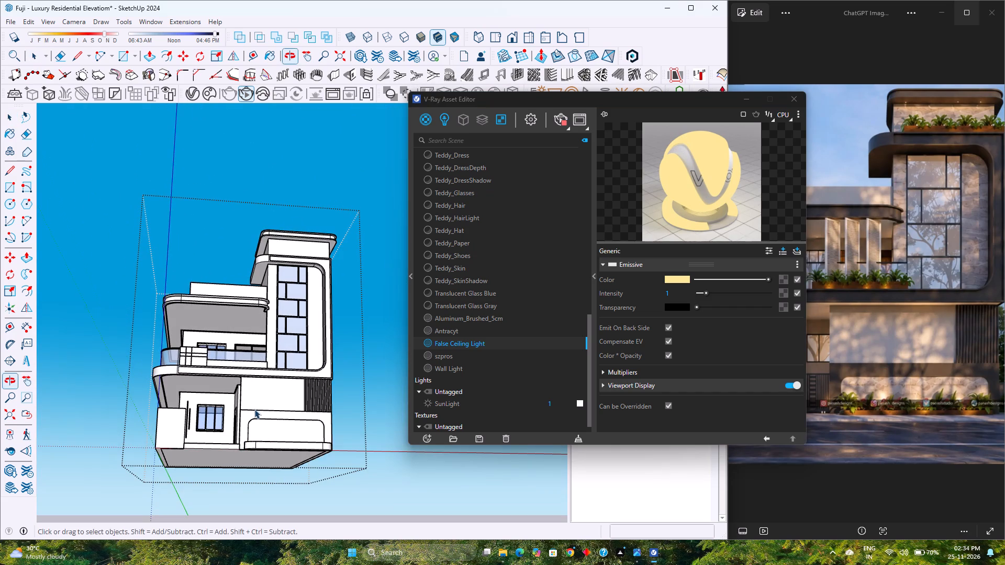
pyautogui.click(510, 40)
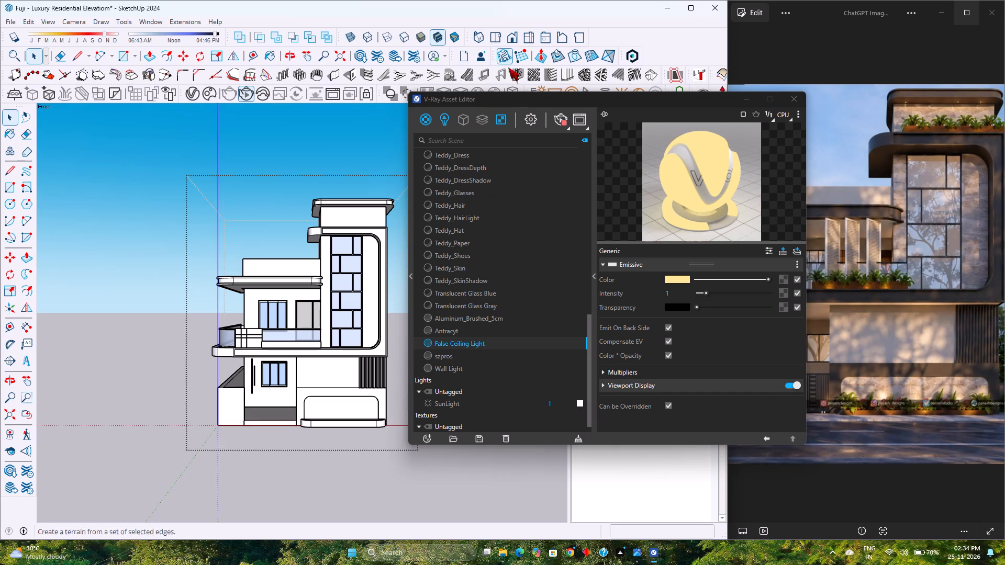
pyautogui.click(11, 409)
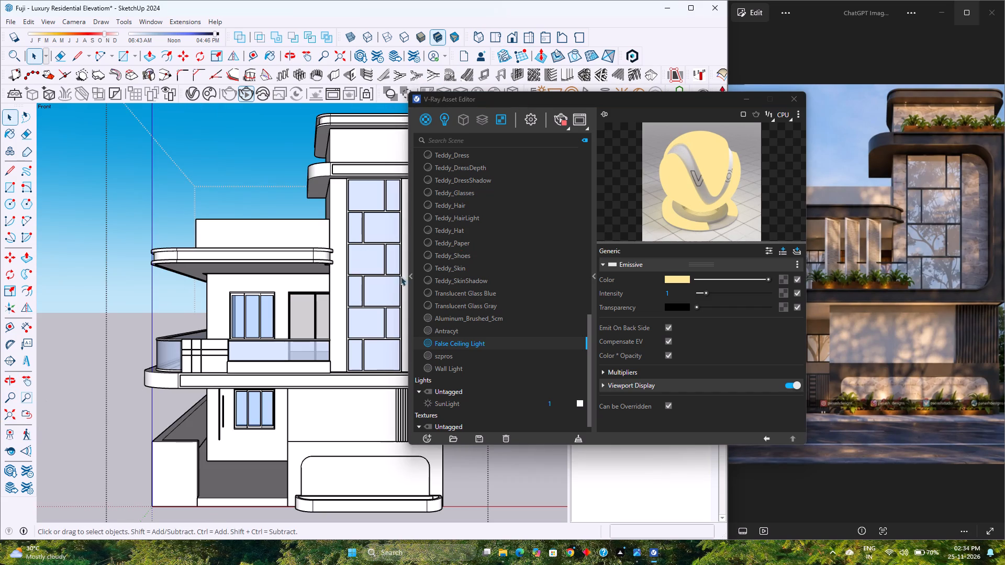
pyautogui.click(747, 105)
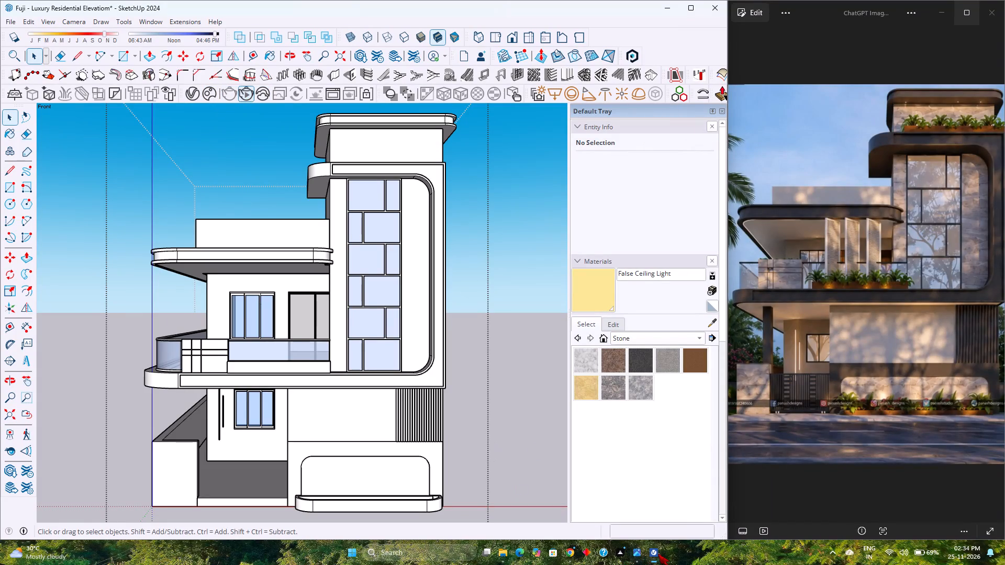
# Check the lit elevation in the V-Ray Frame Buffer beside the reference image, with the render at 50% zoom.
pyautogui.click(588, 514)
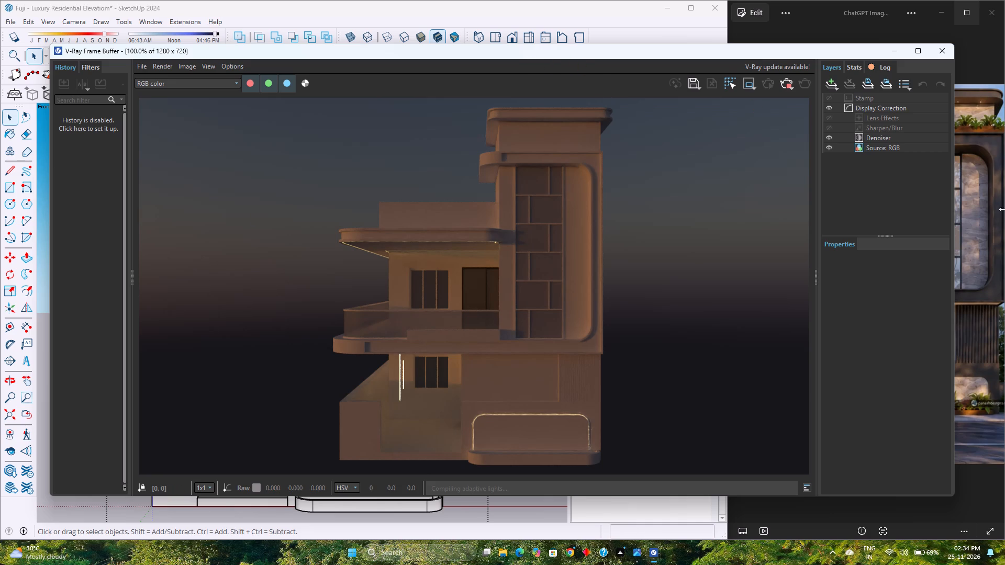
pyautogui.moveTo(957, 182); pyautogui.dragTo(673, 205)
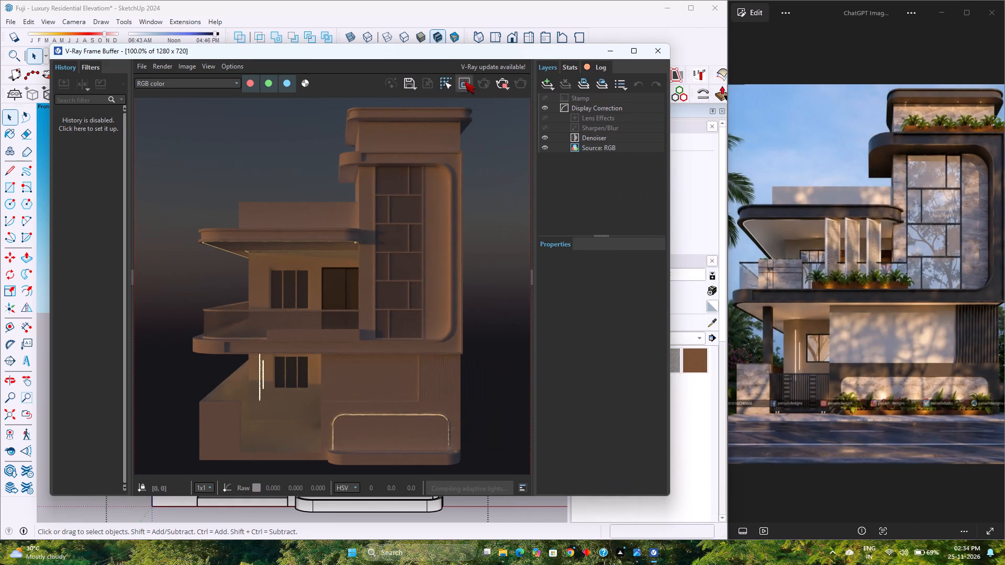
pyautogui.moveTo(435, 46); pyautogui.dragTo(421, 145)
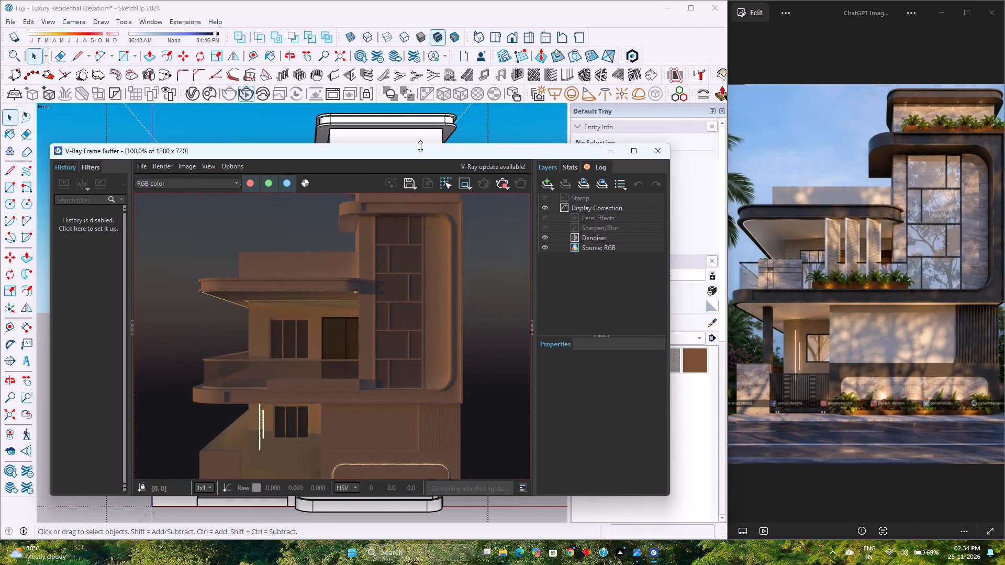
pyautogui.scroll(-1, 360, 320)
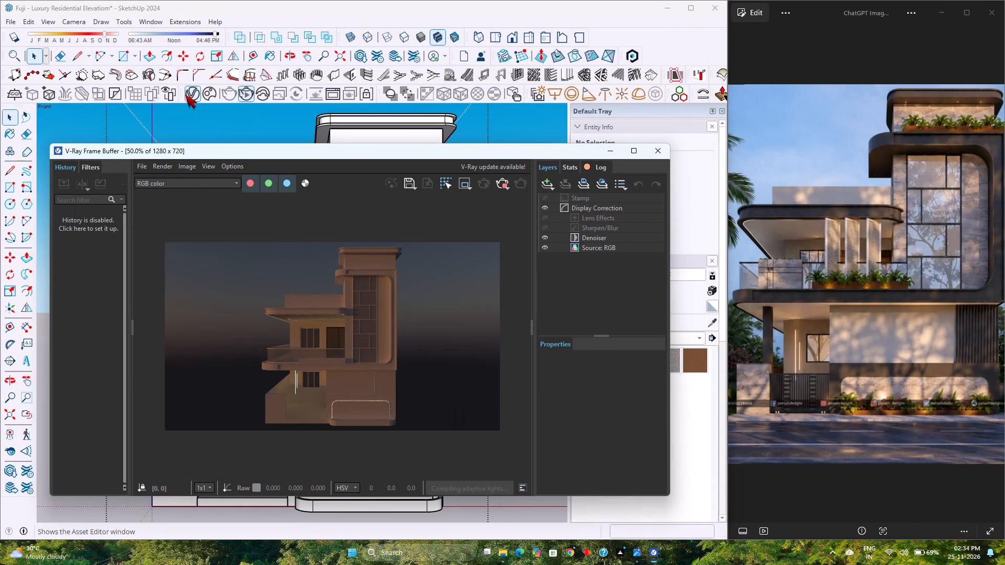
# Set the False Ceiling Light emissive intensity to 2.4.
pyautogui.click(185, 95)
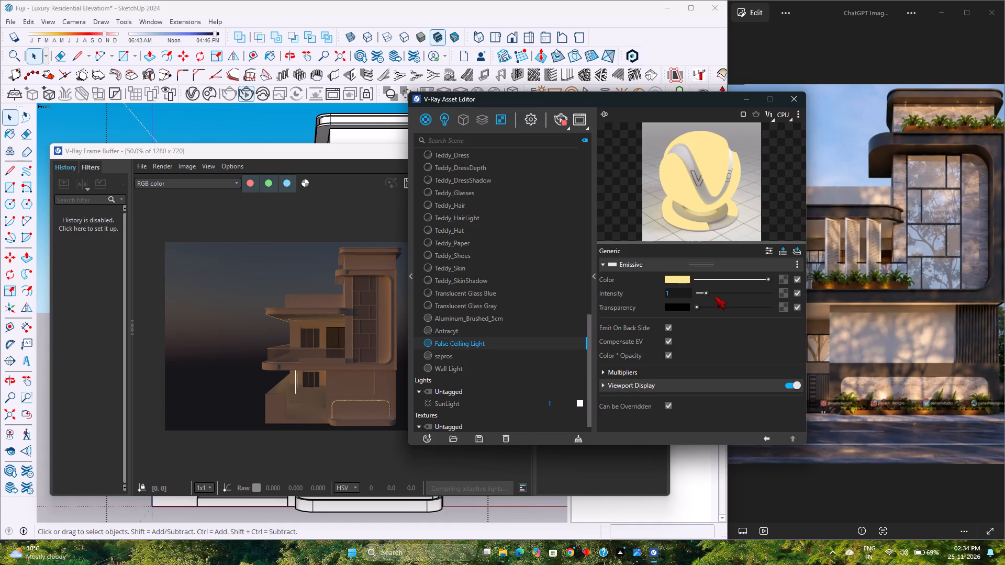
pyautogui.click(716, 293)
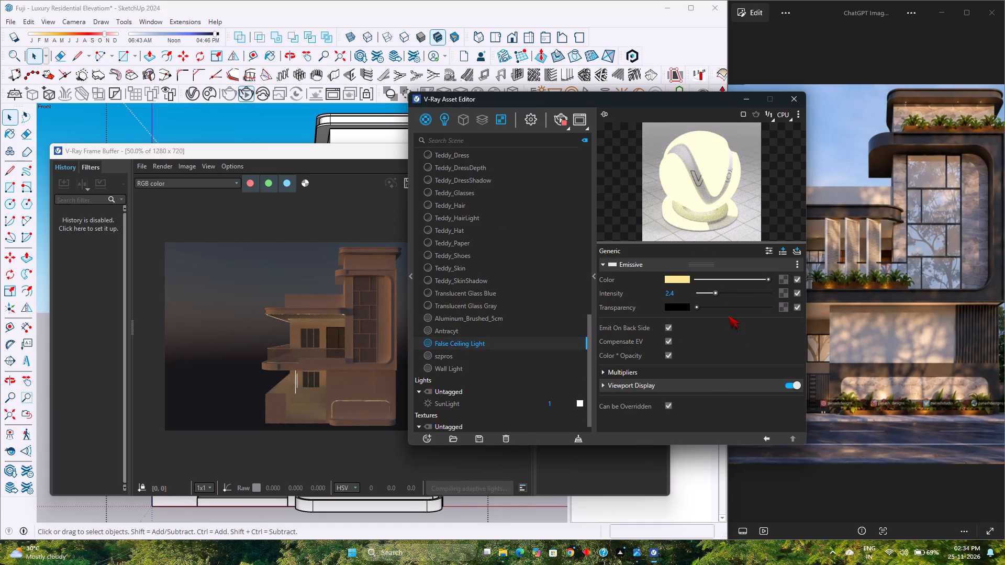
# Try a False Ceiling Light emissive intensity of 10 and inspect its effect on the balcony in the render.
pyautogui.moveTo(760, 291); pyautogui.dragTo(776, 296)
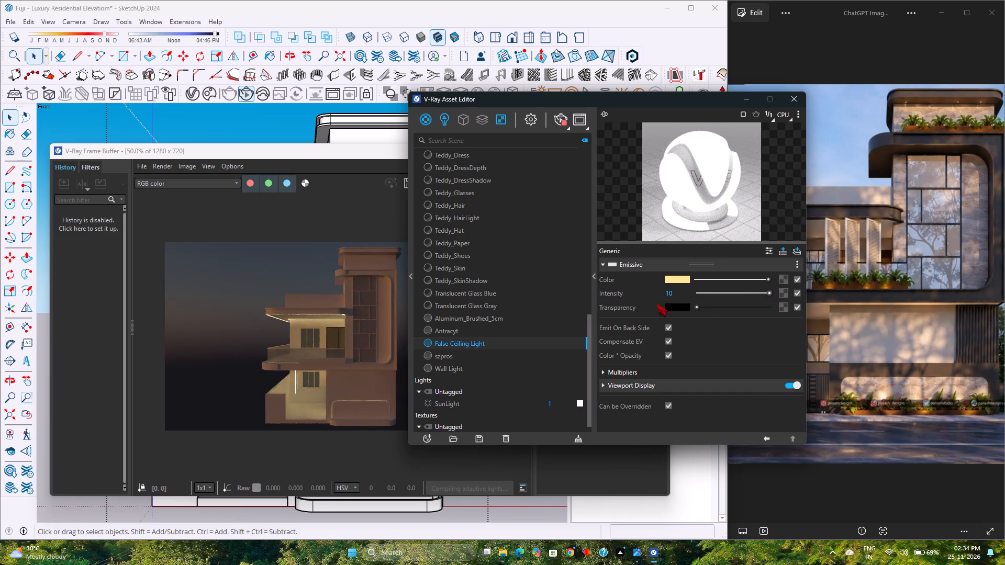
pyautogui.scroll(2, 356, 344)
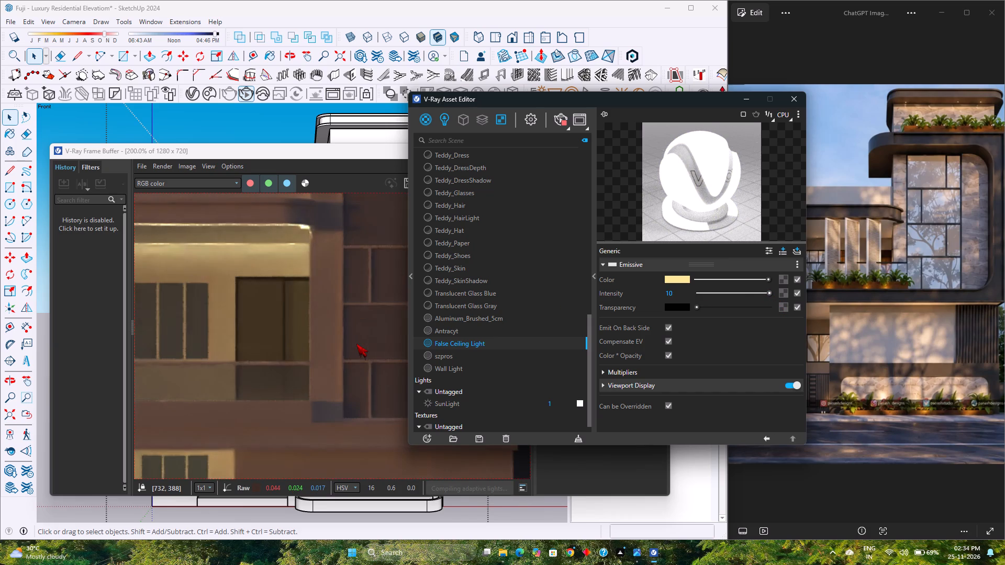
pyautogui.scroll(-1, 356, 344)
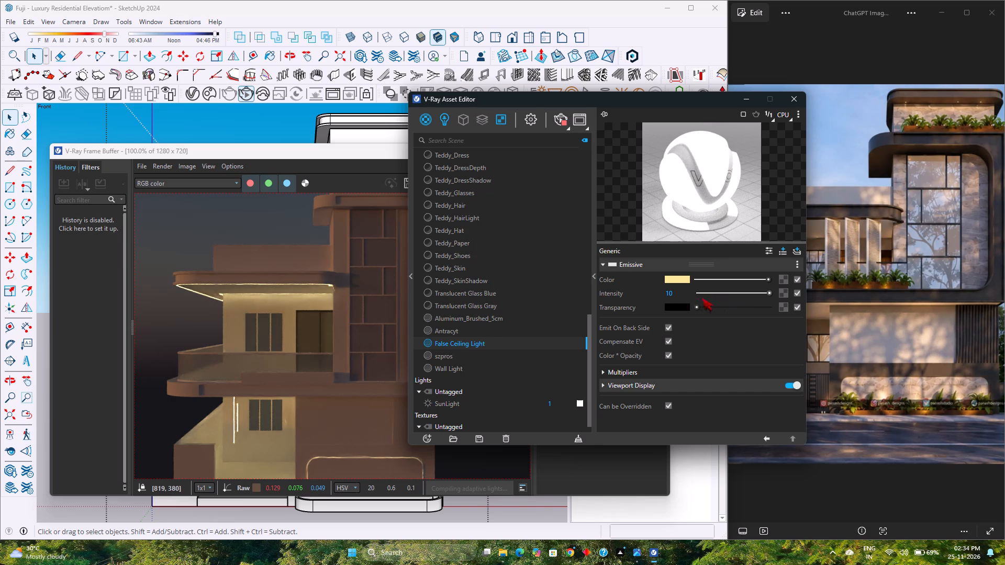
# Set the False Ceiling Light emissive intensity to 3.5.
pyautogui.click(721, 293)
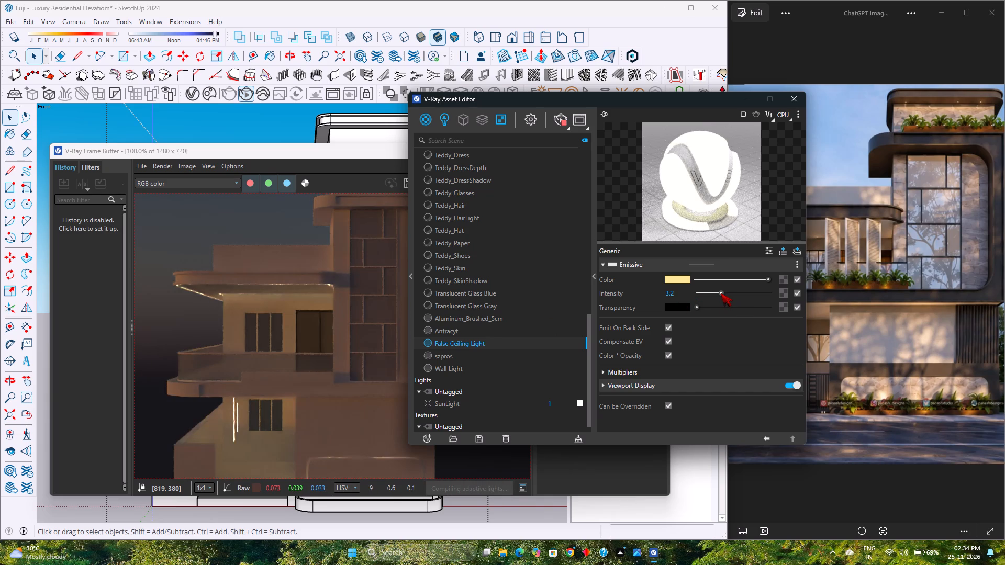
pyautogui.moveTo(682, 292); pyautogui.dragTo(649, 292)
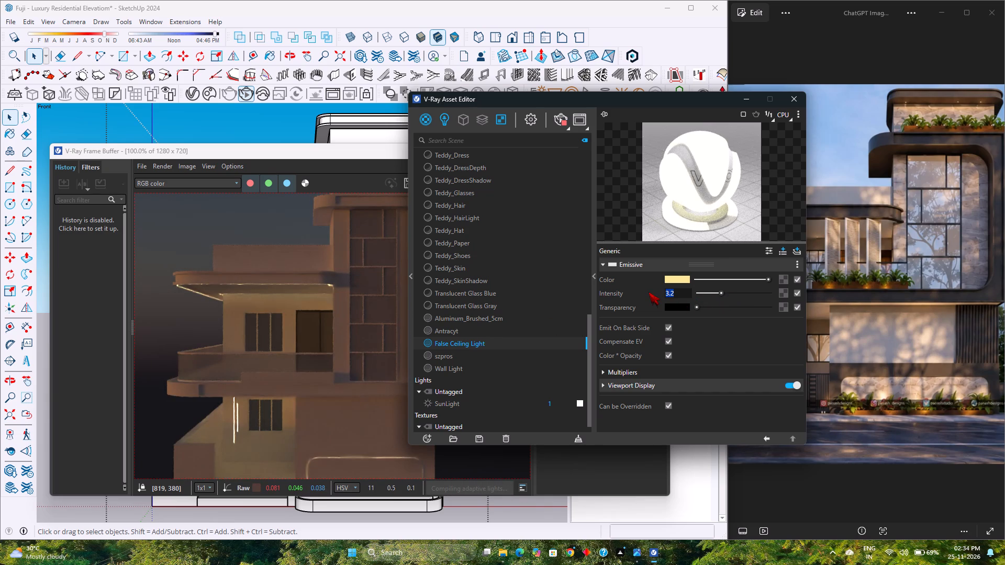
pyautogui.write('3.5')
pyautogui.press('Return')
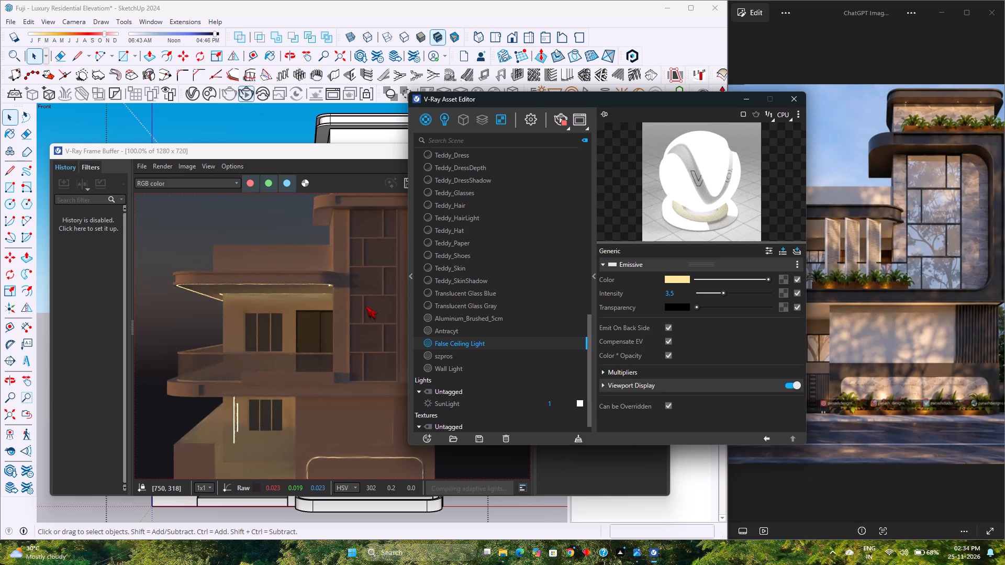
# Minimize the V-Ray Asset Editor and Frame Buffer to bring the SketchUp model back into full view.
pyautogui.click(746, 101)
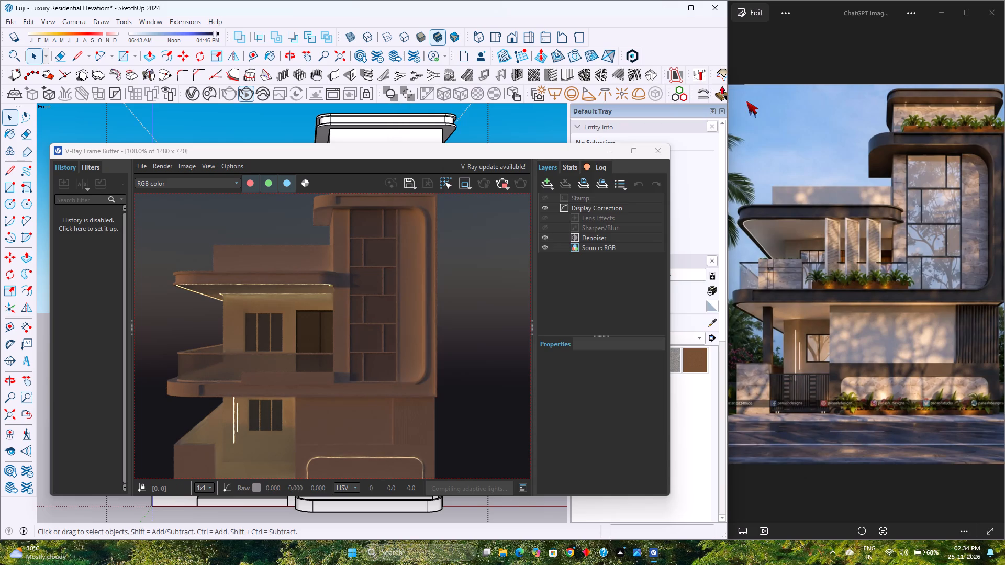
pyautogui.click(613, 154)
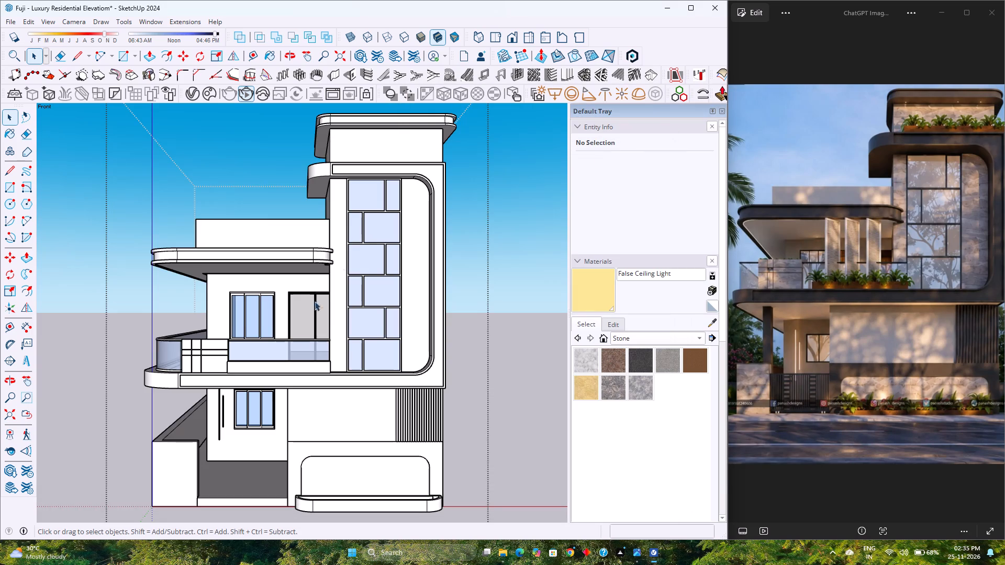
# Examine the balcony railing, planter box, stair-tower frame and roof slabs of the model from several angles.
pyautogui.scroll(-2, 356, 289)
pyautogui.moveTo(273, 341); pyautogui.dragTo(272, 357, button='middle')
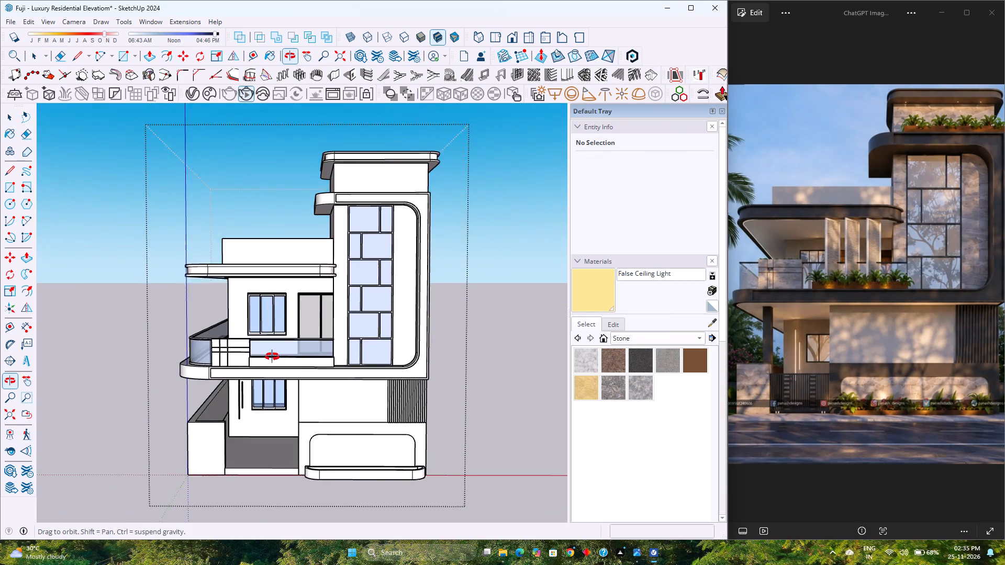
pyautogui.moveTo(272, 357); pyautogui.dragTo(285, 353, button='middle')
pyautogui.middleClick(285, 353)
pyautogui.middleClick(285, 353)
pyautogui.middleClick(285, 353)
pyautogui.scroll(-2, 285, 353)
pyautogui.scroll(4, 285, 353)
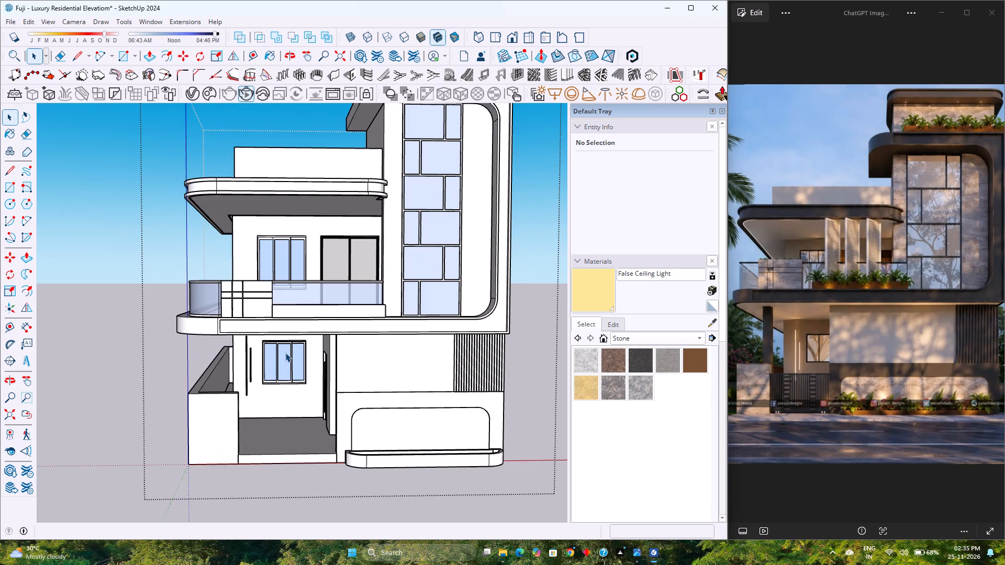
pyautogui.scroll(-2, 285, 353)
pyautogui.scroll(2, 285, 353)
pyautogui.scroll(-3, 285, 353)
pyautogui.scroll(4, 285, 353)
pyautogui.scroll(-2, 285, 353)
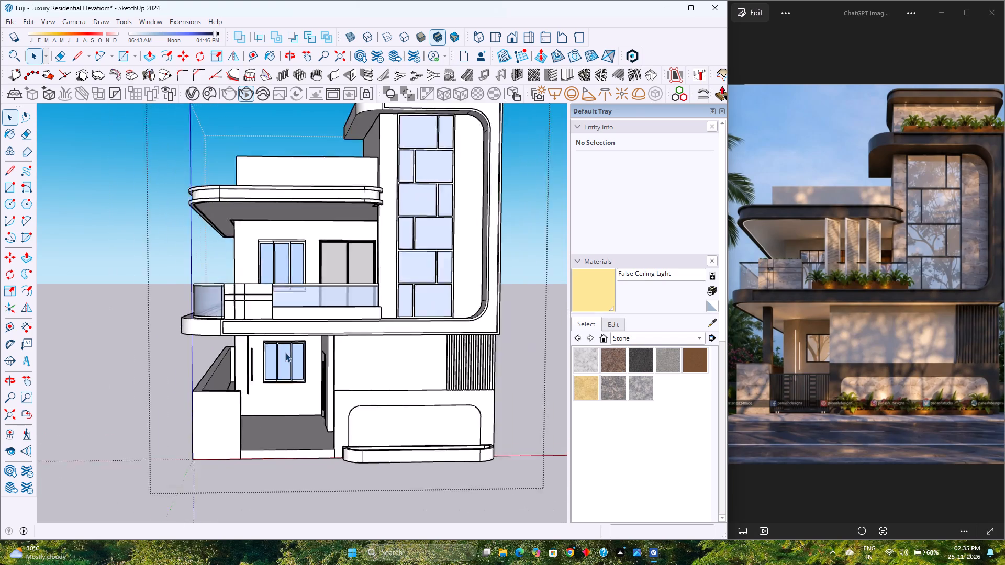
pyautogui.scroll(-2, 285, 353)
pyautogui.scroll(3, 285, 353)
pyautogui.moveTo(220, 313); pyautogui.dragTo(184, 365, button='middle')
pyautogui.middleClick(184, 365)
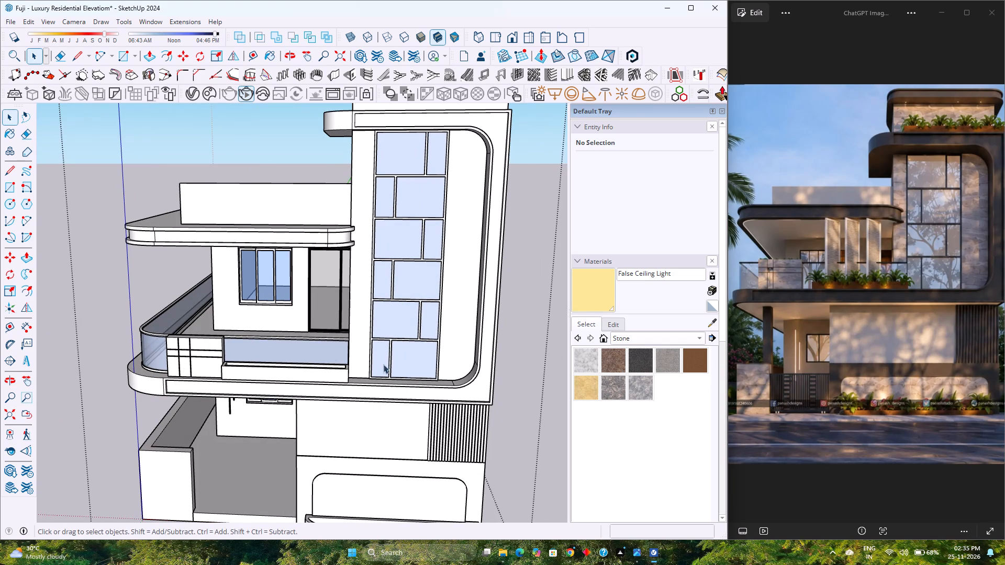
pyautogui.scroll(12, 345, 369)
pyautogui.moveTo(344, 376); pyautogui.dragTo(551, 537, button='middle')
pyautogui.middleClick(551, 537)
pyautogui.middleClick(551, 537)
pyautogui.middleClick(551, 537)
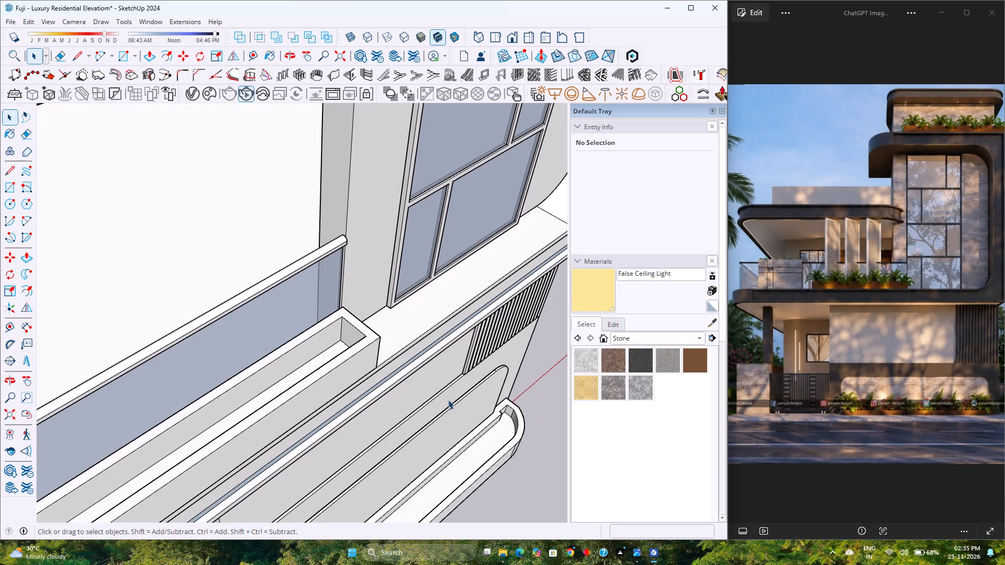
pyautogui.scroll(-4, 375, 335)
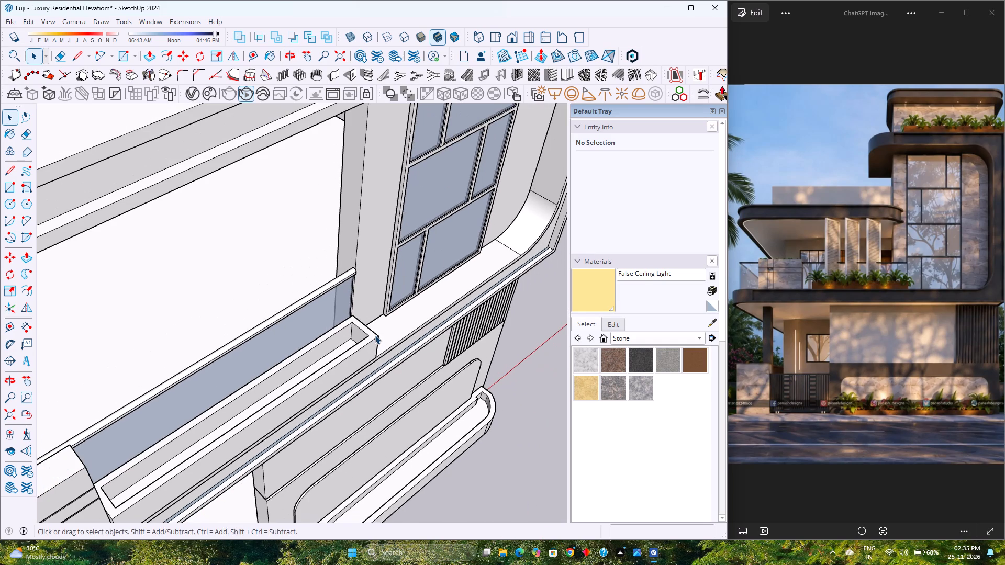
pyautogui.scroll(4, 375, 335)
pyautogui.scroll(-3, 375, 335)
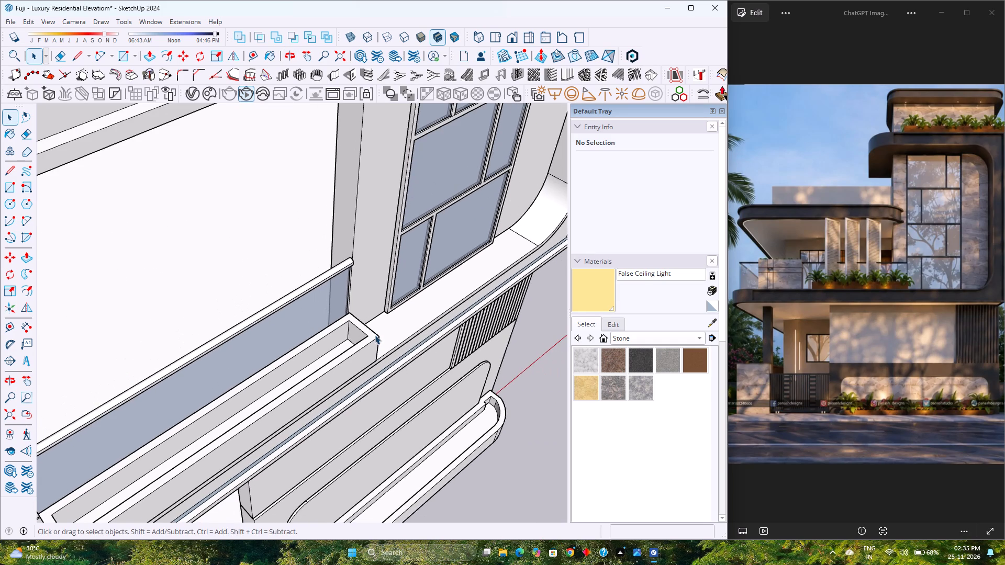
pyautogui.scroll(4, 375, 335)
pyautogui.scroll(-3, 375, 335)
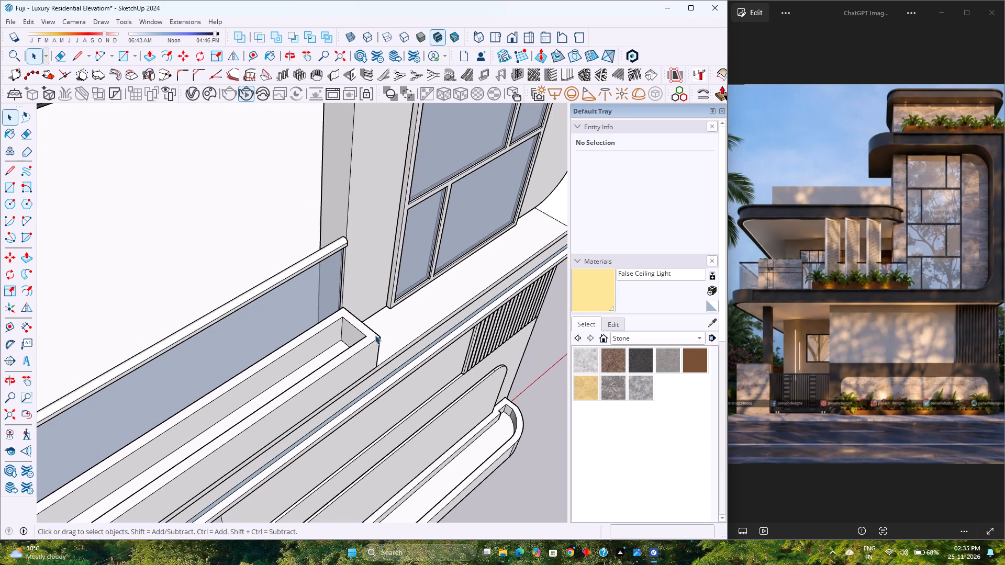
pyautogui.scroll(-8, 375, 335)
pyautogui.moveTo(288, 386); pyautogui.dragTo(368, 324, button='middle')
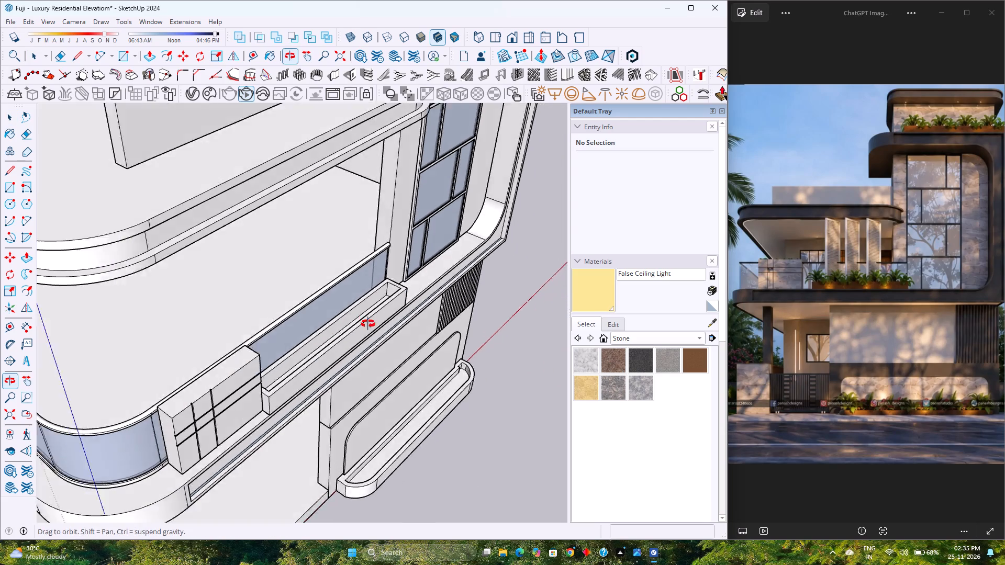
pyautogui.moveTo(368, 324); pyautogui.dragTo(387, 315, button='middle')
pyautogui.middleClick(387, 315)
pyautogui.scroll(1, 387, 315)
pyautogui.scroll(-4, 387, 315)
pyautogui.scroll(4, 386, 315)
pyautogui.scroll(-3, 386, 315)
pyautogui.moveTo(288, 367); pyautogui.dragTo(327, 343, button='middle')
pyautogui.scroll(-13, 330, 342)
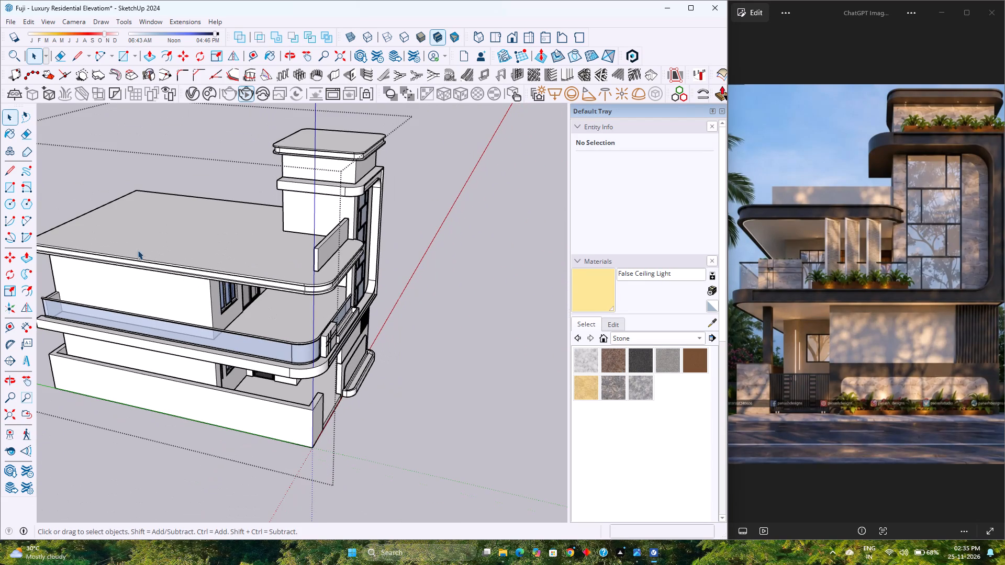
# Compare the whole front elevation with the reference, starting from the Front view and checking the porch, balcony and stair tower.
pyautogui.click(515, 35)
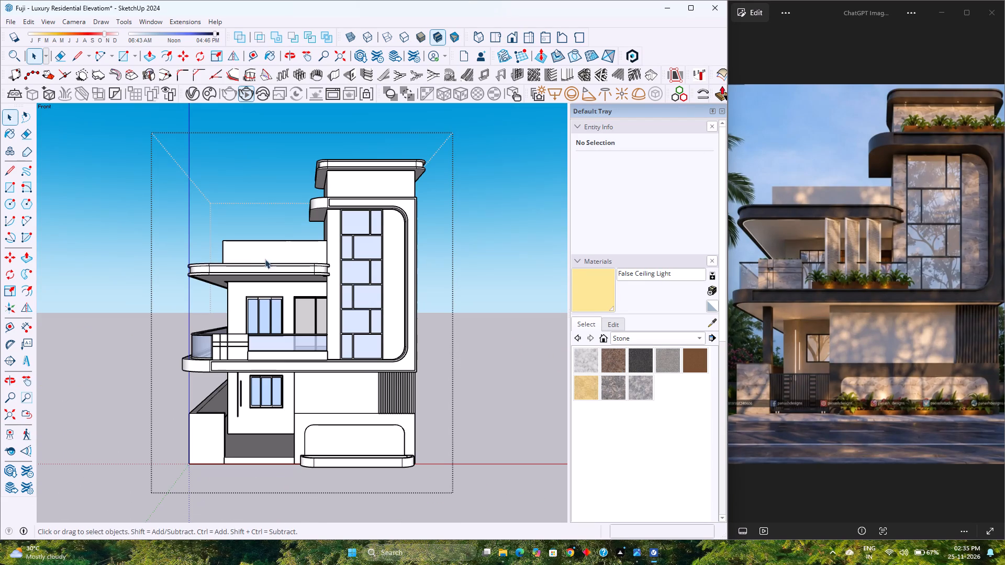
pyautogui.click(7, 416)
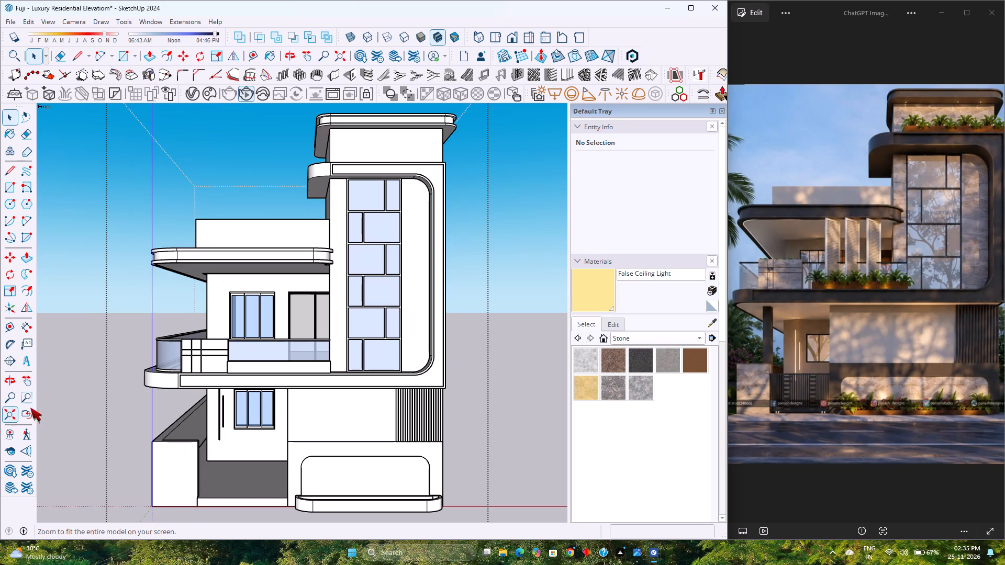
pyautogui.moveTo(279, 377); pyautogui.dragTo(318, 323, button='middle')
pyautogui.middleClick(318, 323)
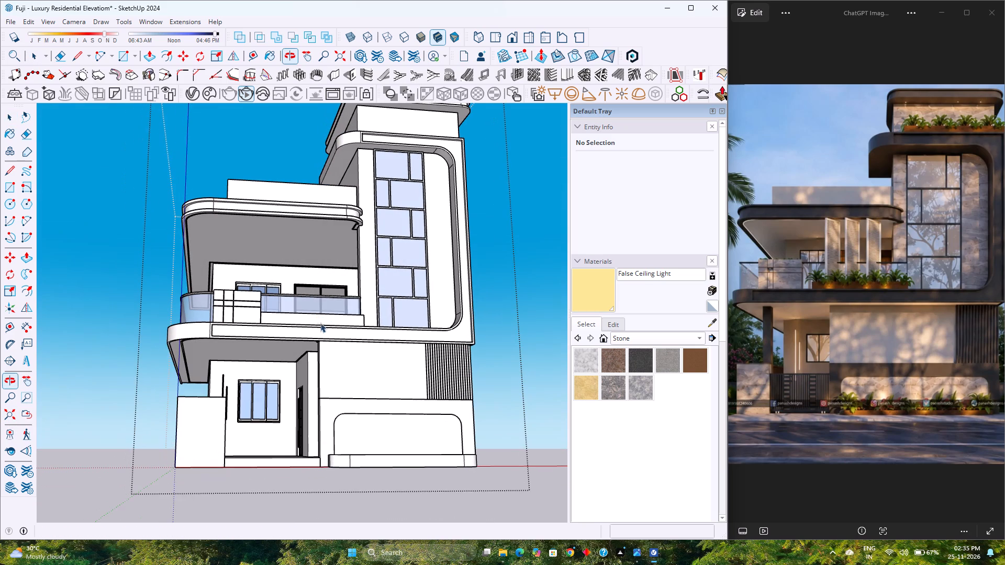
pyautogui.scroll(7, 313, 368)
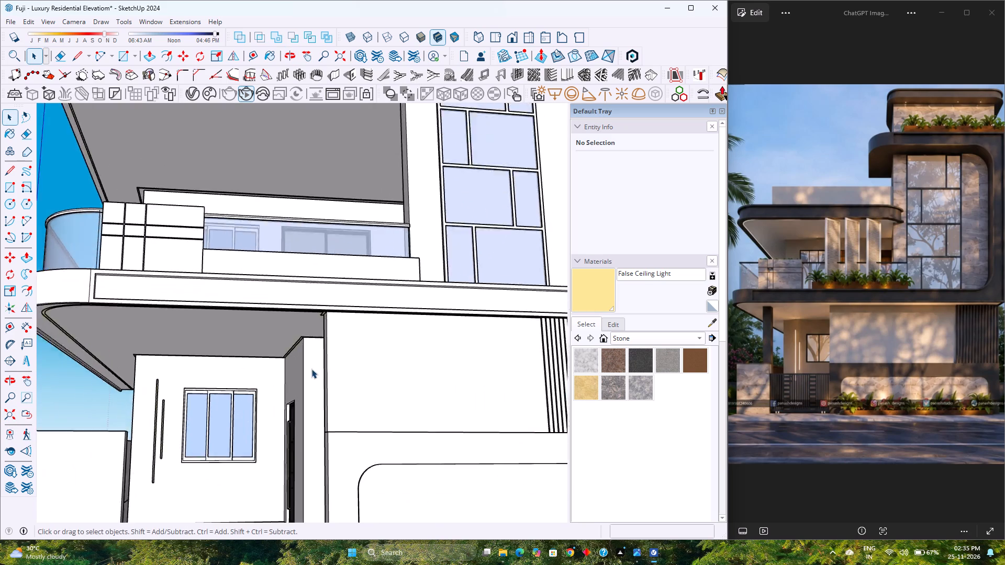
pyautogui.scroll(1, 311, 369)
pyautogui.scroll(-2, 311, 369)
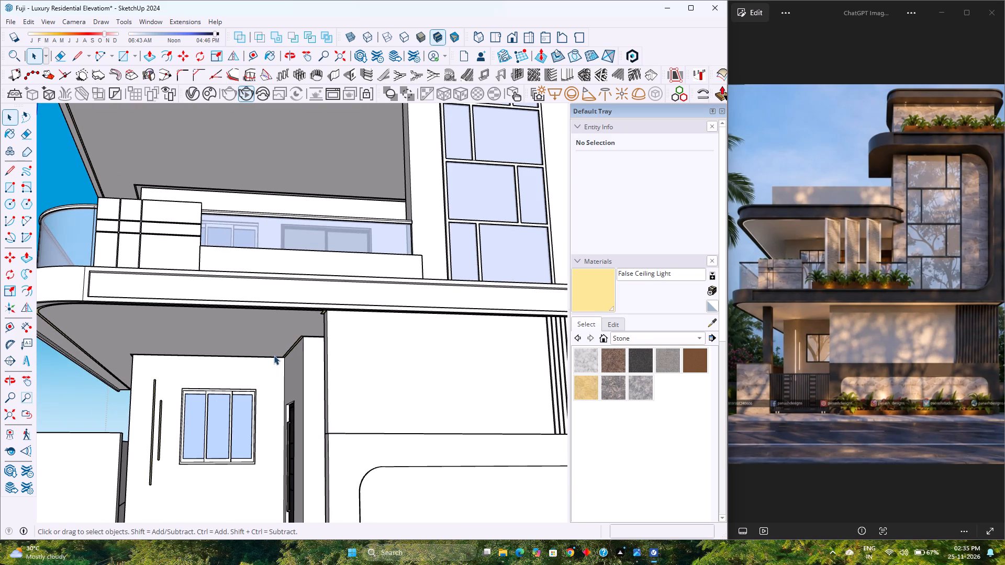
pyautogui.moveTo(272, 367); pyautogui.dragTo(181, 467, button='middle')
pyautogui.middleClick(181, 467)
pyautogui.middleClick(206, 440)
pyautogui.moveTo(277, 393); pyautogui.dragTo(297, 381, button='middle')
pyautogui.scroll(-6, 299, 379)
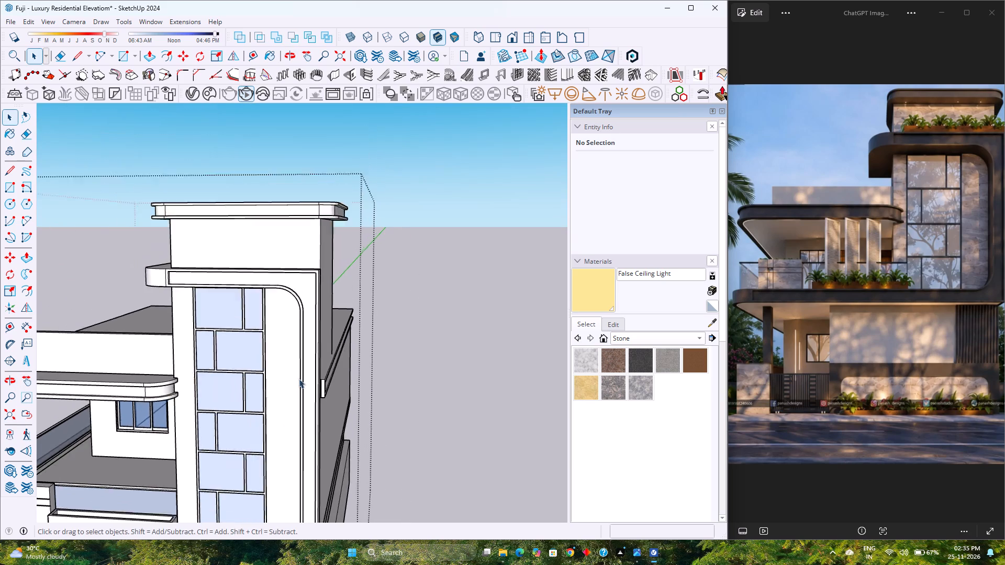
pyautogui.scroll(-8, 299, 379)
pyautogui.scroll(7, 174, 482)
pyautogui.moveTo(187, 473); pyautogui.dragTo(194, 462, button='middle')
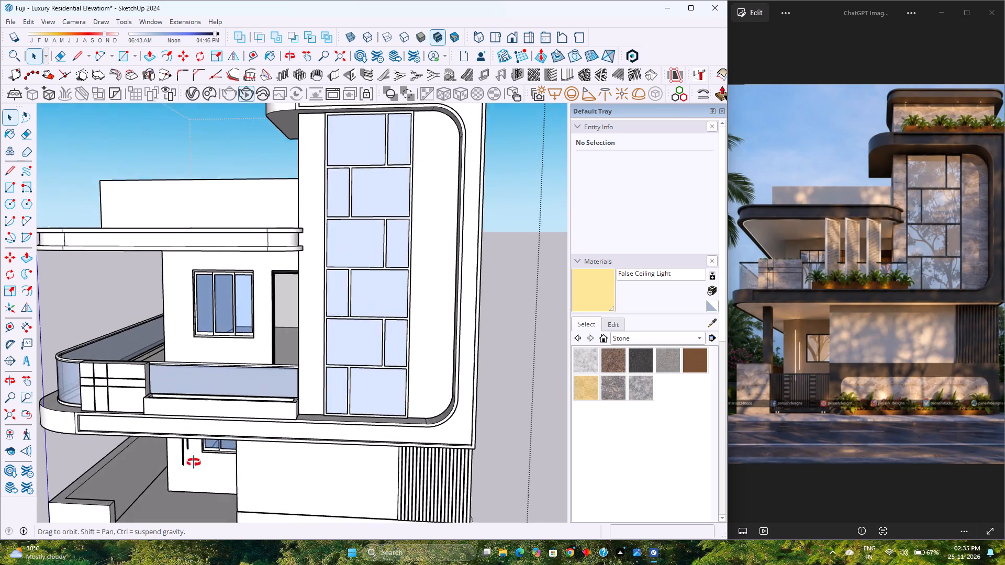
pyautogui.moveTo(194, 462); pyautogui.dragTo(236, 421, button='middle')
pyautogui.moveTo(239, 419); pyautogui.dragTo(251, 417, button='middle')
pyautogui.middleClick(252, 416)
pyautogui.moveTo(254, 416); pyautogui.dragTo(239, 422, button='middle')
pyautogui.middleClick(239, 422)
pyautogui.middleClick(239, 422)
pyautogui.scroll(-3, 239, 422)
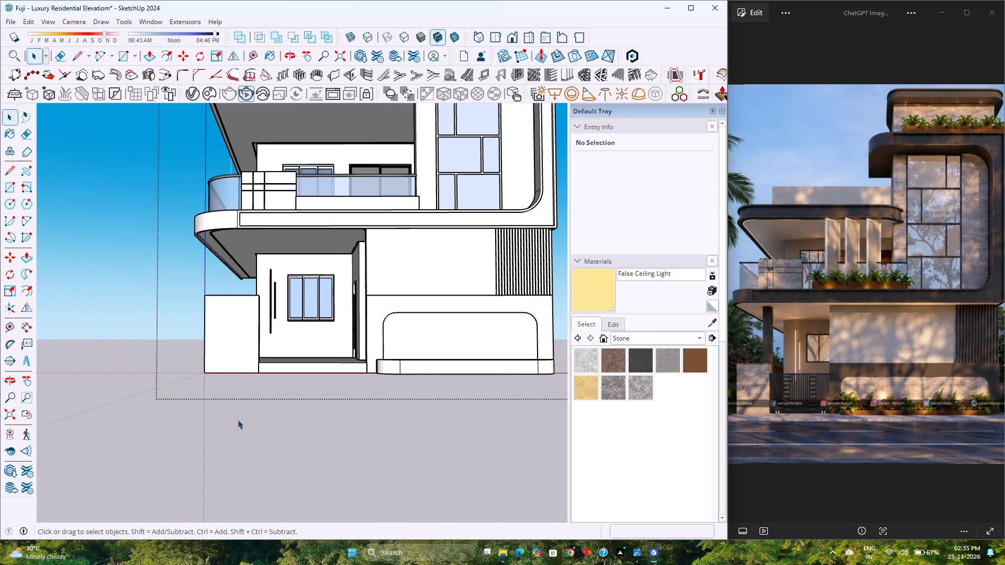
pyautogui.scroll(-8, 237, 422)
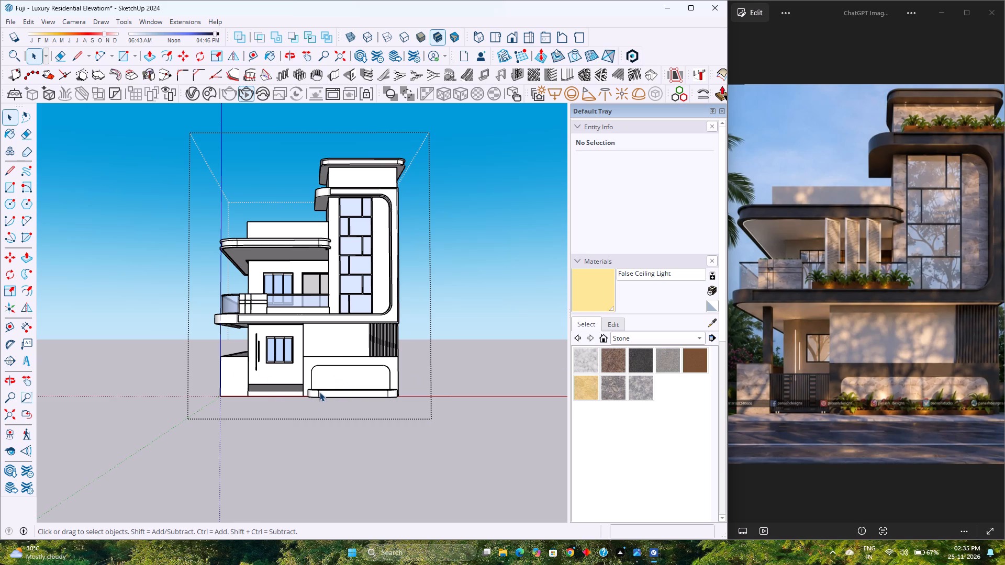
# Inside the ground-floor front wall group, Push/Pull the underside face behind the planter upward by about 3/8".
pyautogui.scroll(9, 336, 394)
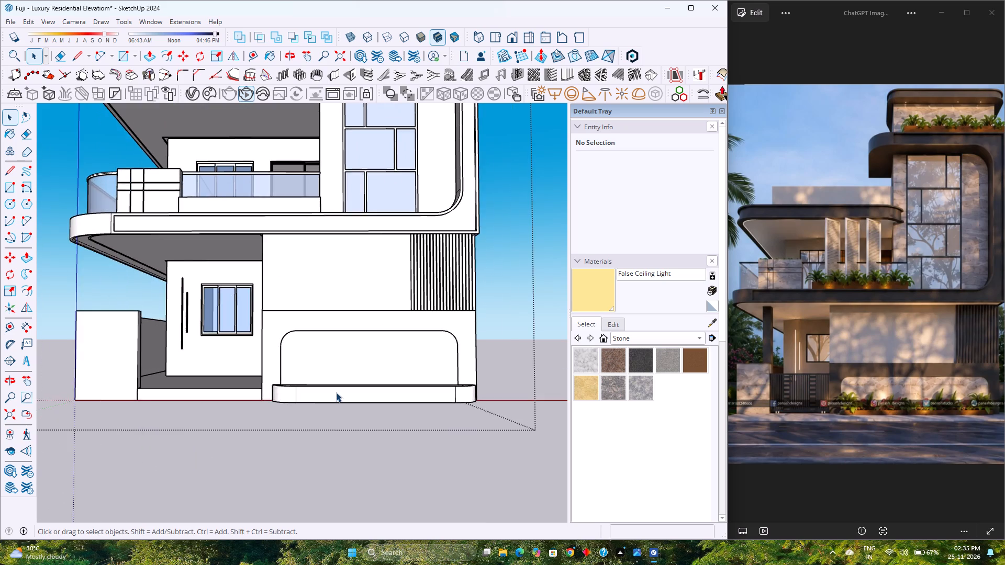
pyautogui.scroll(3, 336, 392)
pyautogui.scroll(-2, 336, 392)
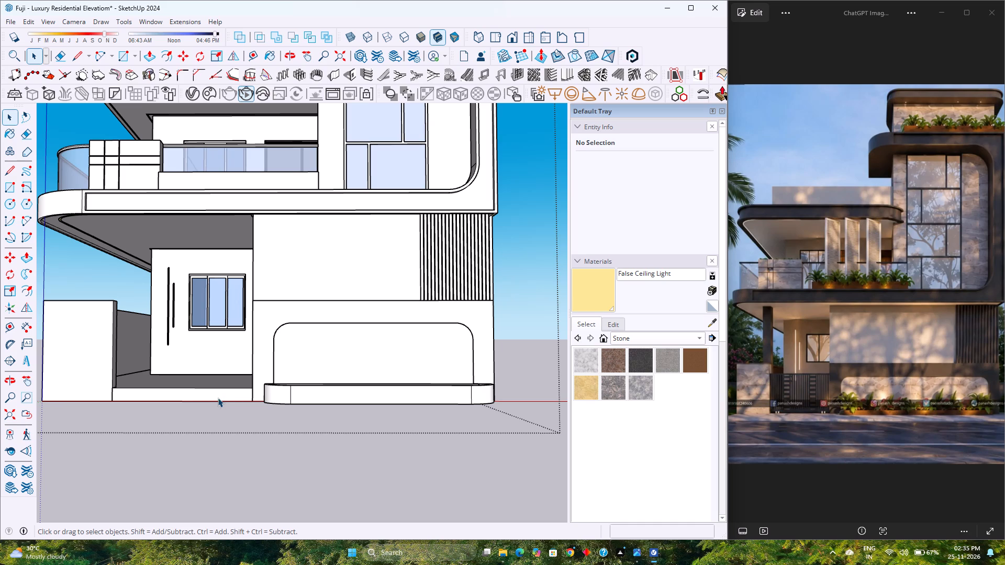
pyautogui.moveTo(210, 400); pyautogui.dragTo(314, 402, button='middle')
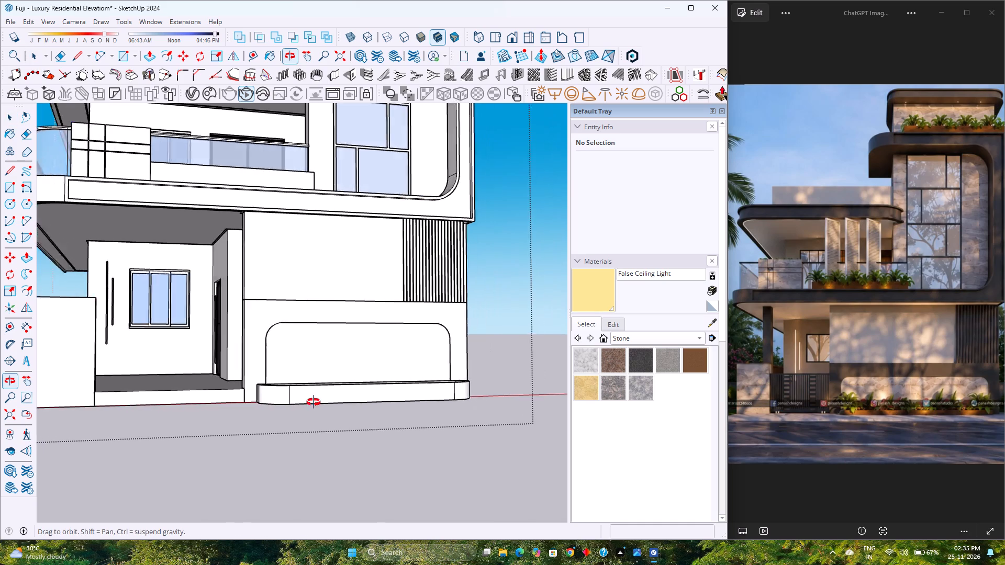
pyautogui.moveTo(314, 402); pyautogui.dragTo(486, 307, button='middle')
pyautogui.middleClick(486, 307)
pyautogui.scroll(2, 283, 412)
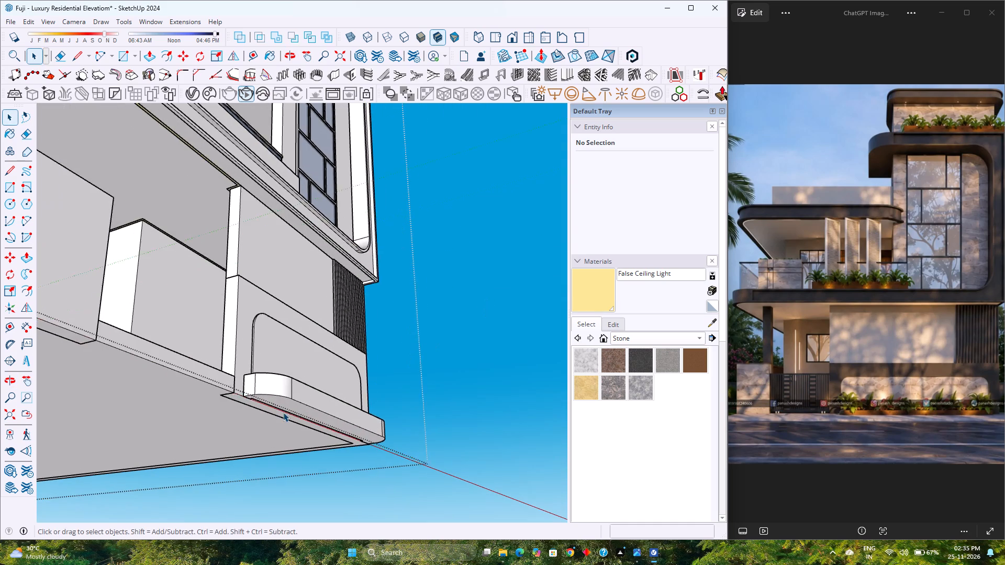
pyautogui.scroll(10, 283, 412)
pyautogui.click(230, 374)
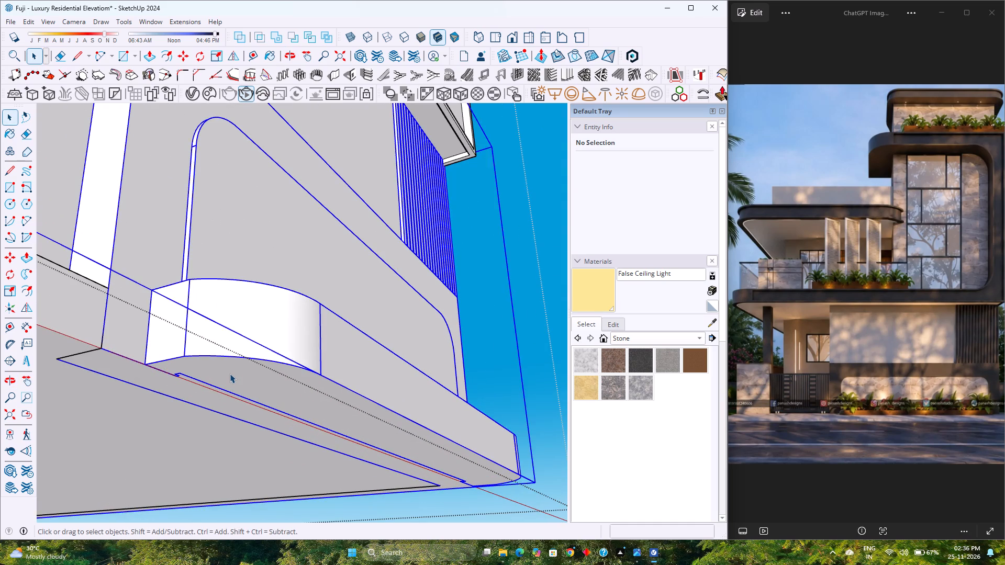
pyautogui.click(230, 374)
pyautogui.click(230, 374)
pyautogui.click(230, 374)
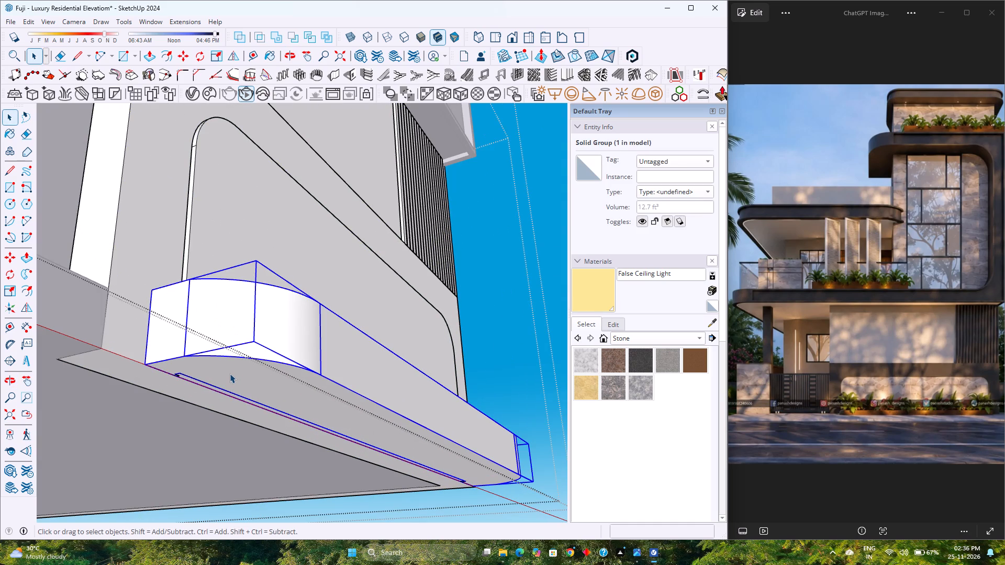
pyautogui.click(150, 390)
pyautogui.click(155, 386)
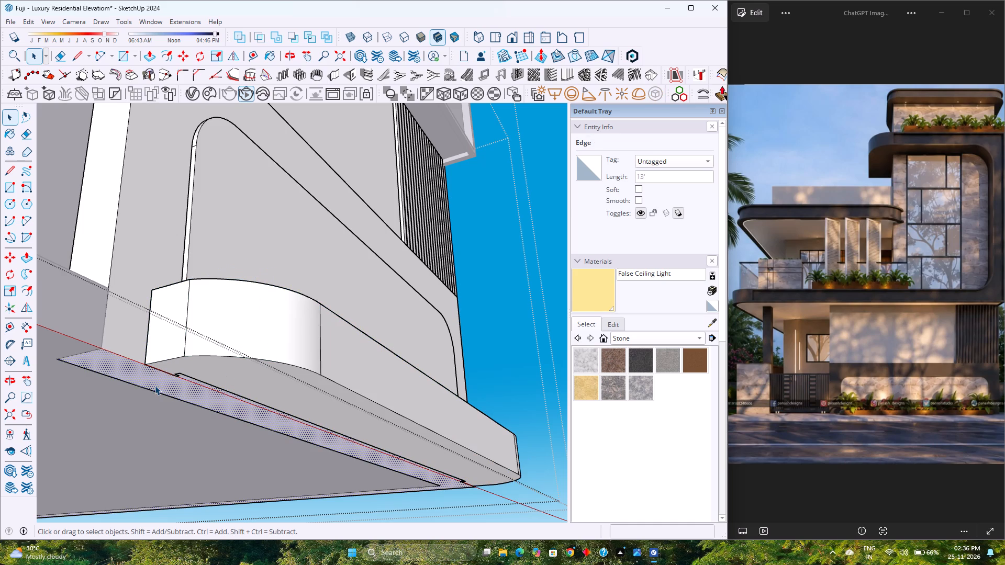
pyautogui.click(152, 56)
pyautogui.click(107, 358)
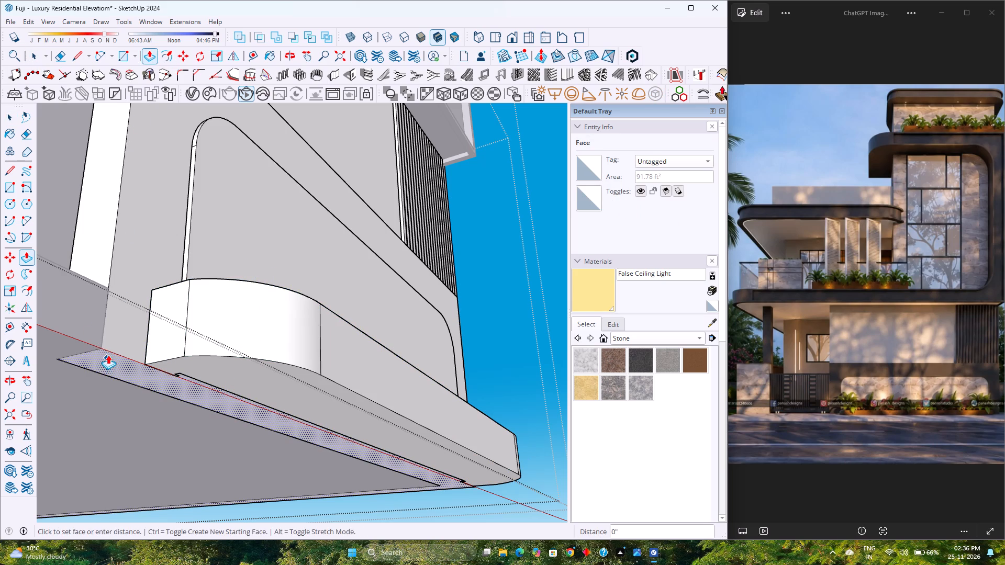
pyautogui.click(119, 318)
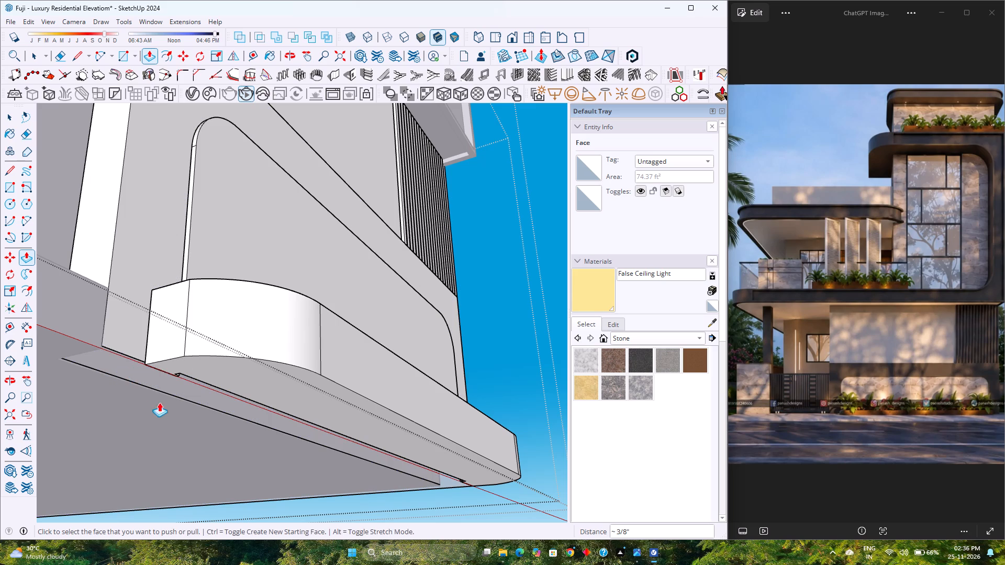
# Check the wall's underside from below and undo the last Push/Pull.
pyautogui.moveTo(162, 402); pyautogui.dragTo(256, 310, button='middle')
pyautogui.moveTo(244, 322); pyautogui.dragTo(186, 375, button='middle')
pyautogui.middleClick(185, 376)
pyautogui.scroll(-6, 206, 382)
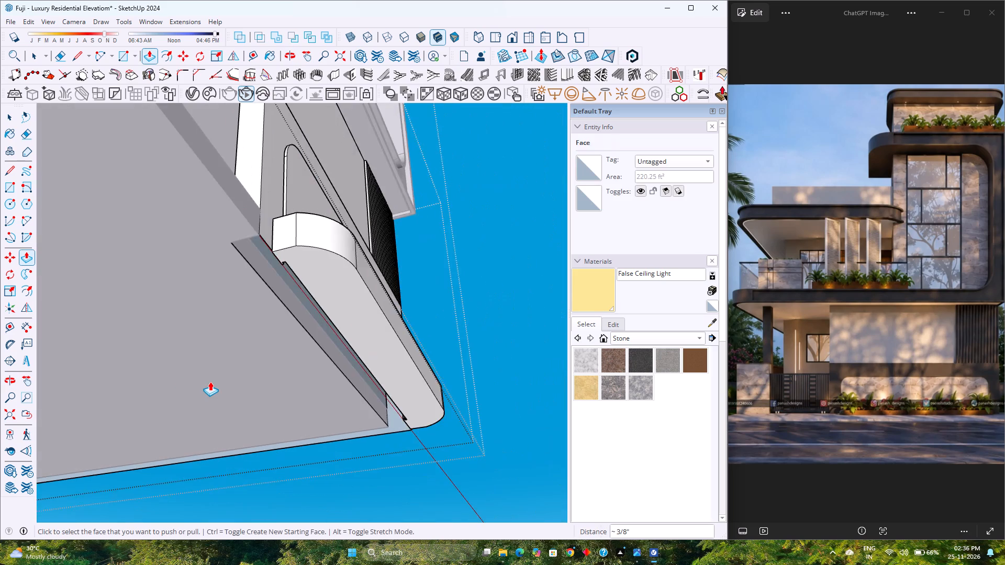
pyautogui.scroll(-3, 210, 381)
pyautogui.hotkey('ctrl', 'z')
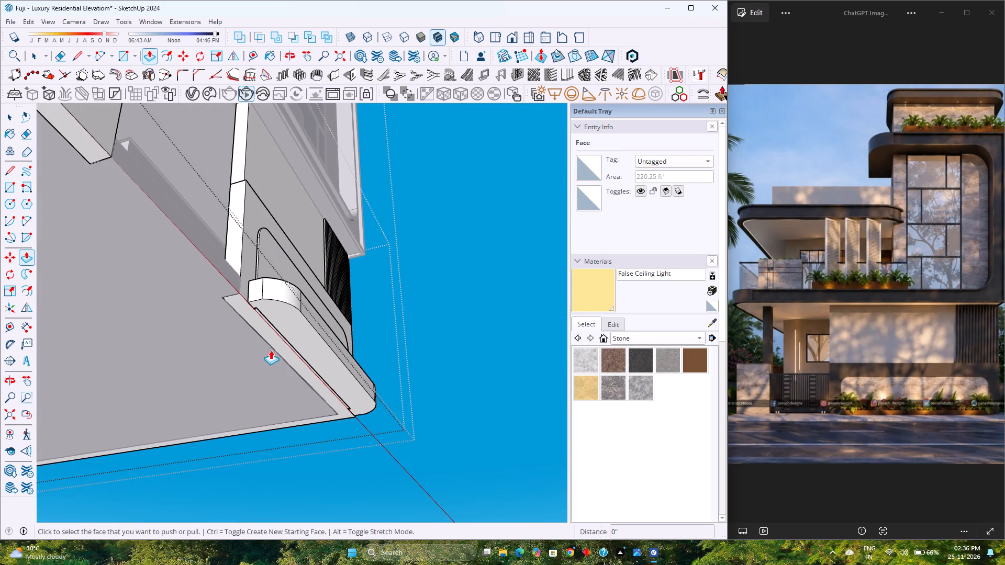
# Push/Pull the front wall's underside face upward again by about 3/8".
pyautogui.moveTo(272, 348); pyautogui.dragTo(230, 369, button='middle')
pyautogui.middleClick(230, 369)
pyautogui.middleClick(230, 368)
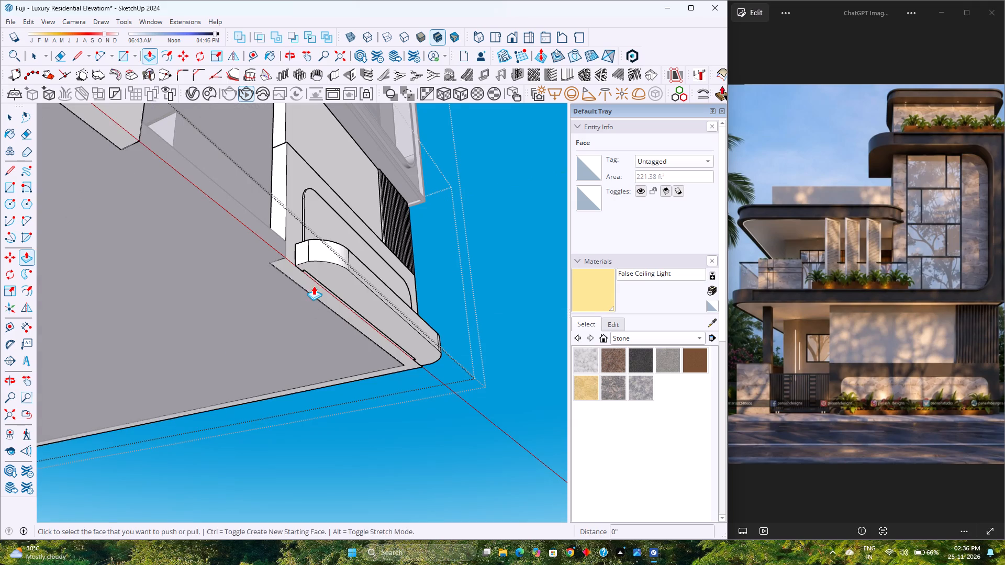
pyautogui.click(306, 285)
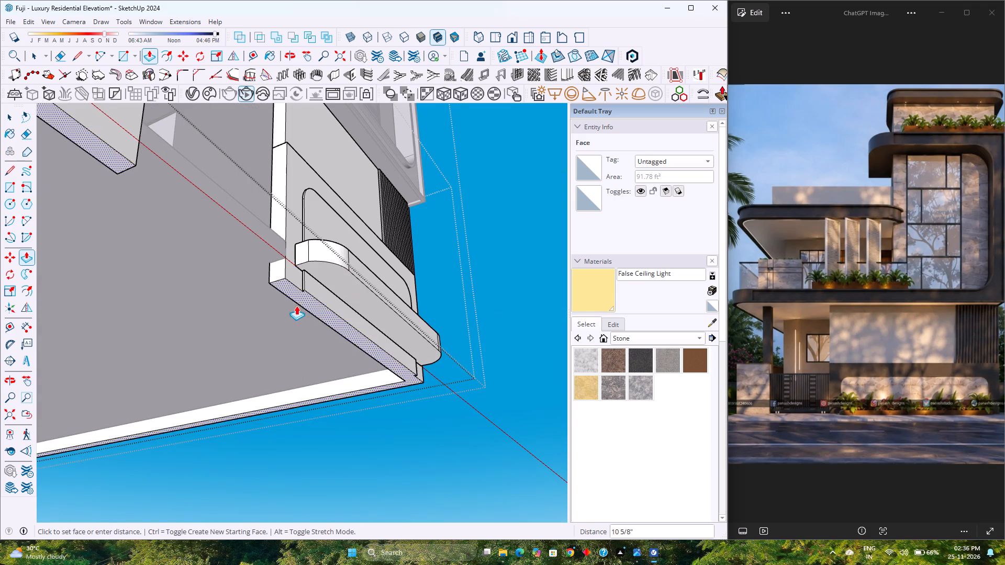
pyautogui.click(292, 214)
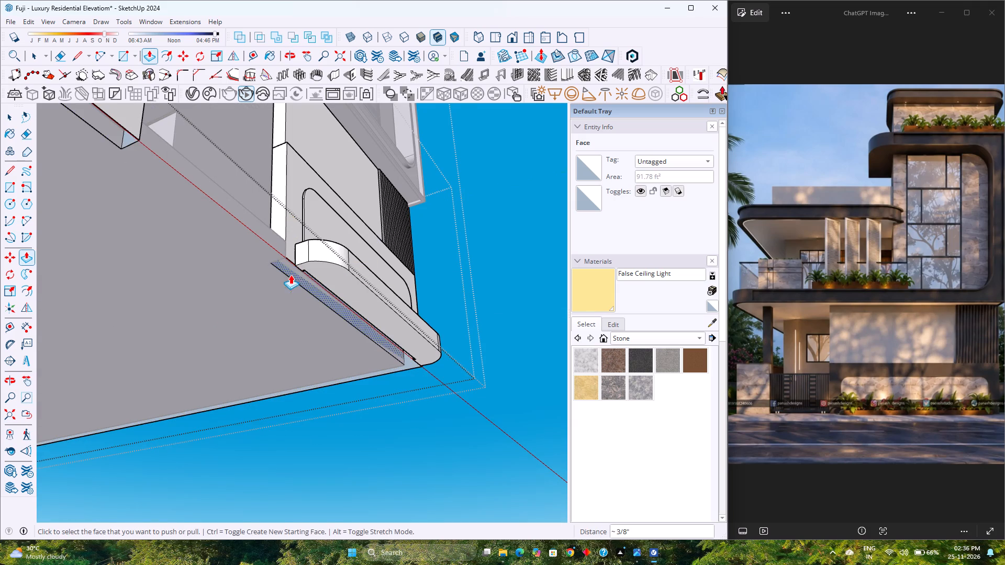
# Draw a 9" line across the porch end of the front wall's open underside to close its bottom face.
pyautogui.moveTo(297, 320); pyautogui.dragTo(381, 252, button='middle')
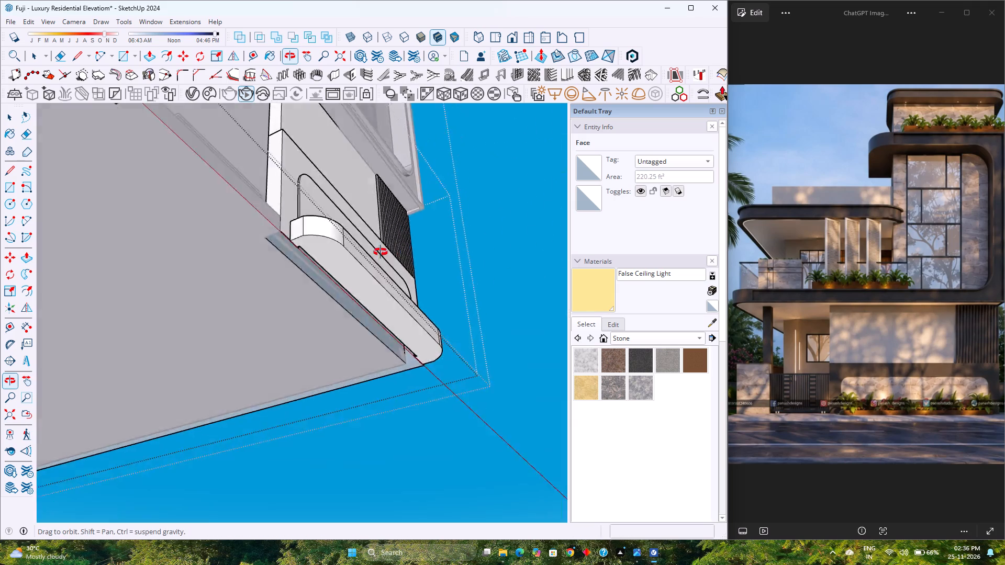
pyautogui.moveTo(381, 252); pyautogui.dragTo(428, 244, button='middle')
pyautogui.middleClick(428, 244)
pyautogui.middleClick(429, 244)
pyautogui.middleClick(429, 244)
pyautogui.scroll(-3, 338, 274)
pyautogui.scroll(1, 338, 274)
pyautogui.scroll(-7, 338, 275)
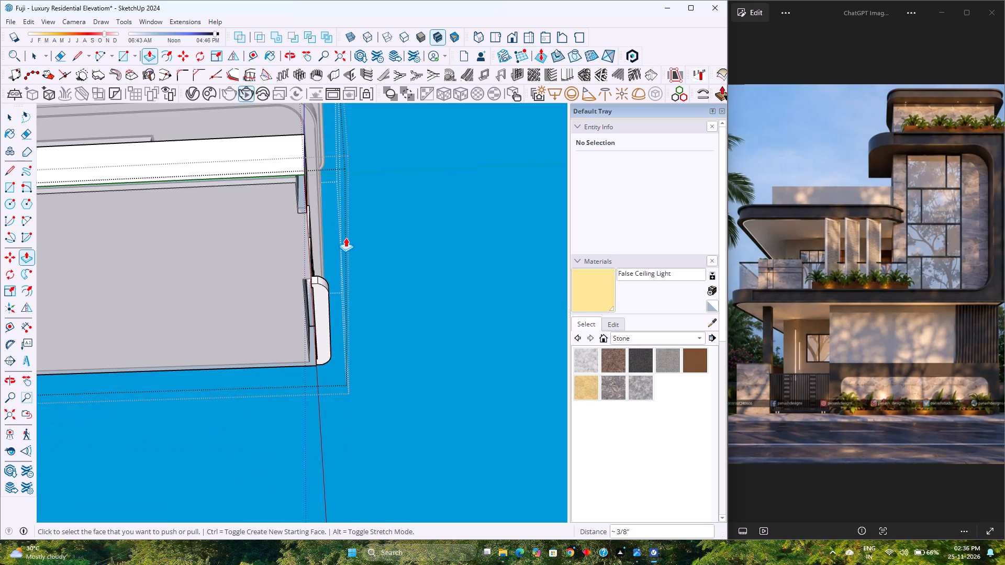
pyautogui.scroll(-4, 335, 218)
pyautogui.scroll(-4, 295, 269)
pyautogui.scroll(7, 295, 269)
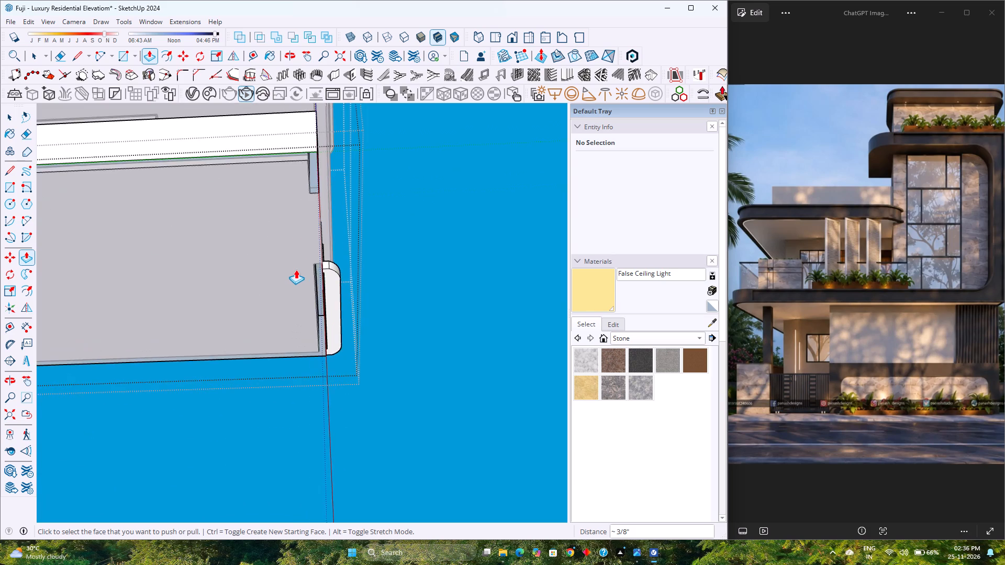
pyautogui.scroll(14, 296, 269)
pyautogui.scroll(3, 315, 475)
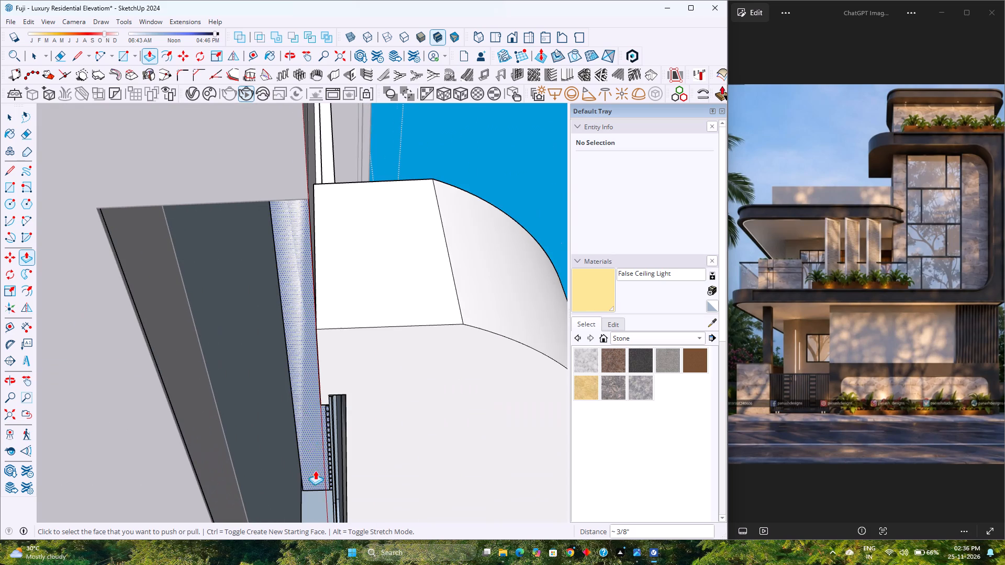
pyautogui.press('l')
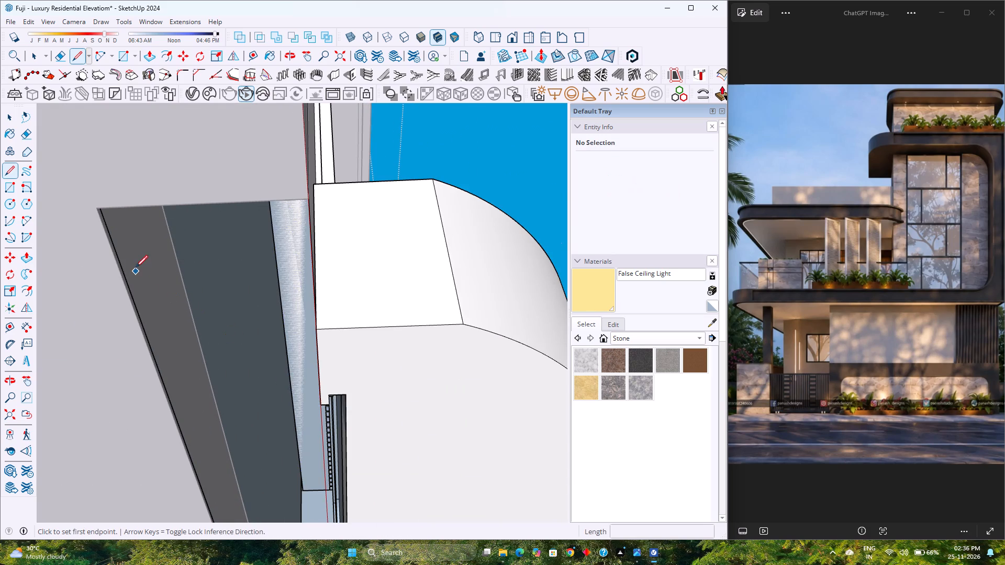
pyautogui.moveTo(136, 267); pyautogui.dragTo(0, 320, button='middle')
pyautogui.middleClick(0, 320)
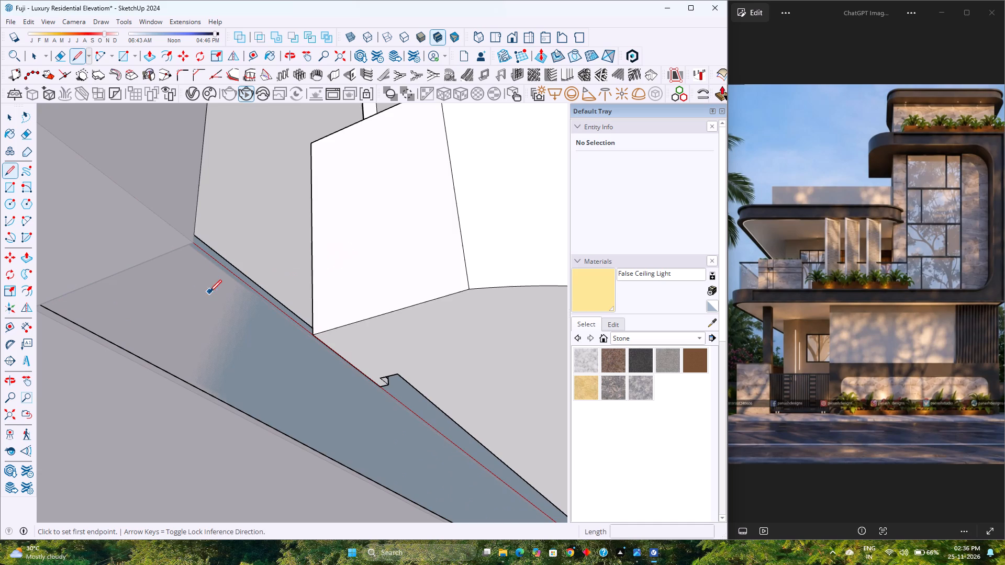
pyautogui.moveTo(205, 296); pyautogui.dragTo(87, 344, button='middle')
pyautogui.middleClick(87, 344)
pyautogui.moveTo(191, 278); pyautogui.dragTo(232, 272, button='middle')
pyautogui.middleClick(234, 272)
pyautogui.scroll(-5, 236, 272)
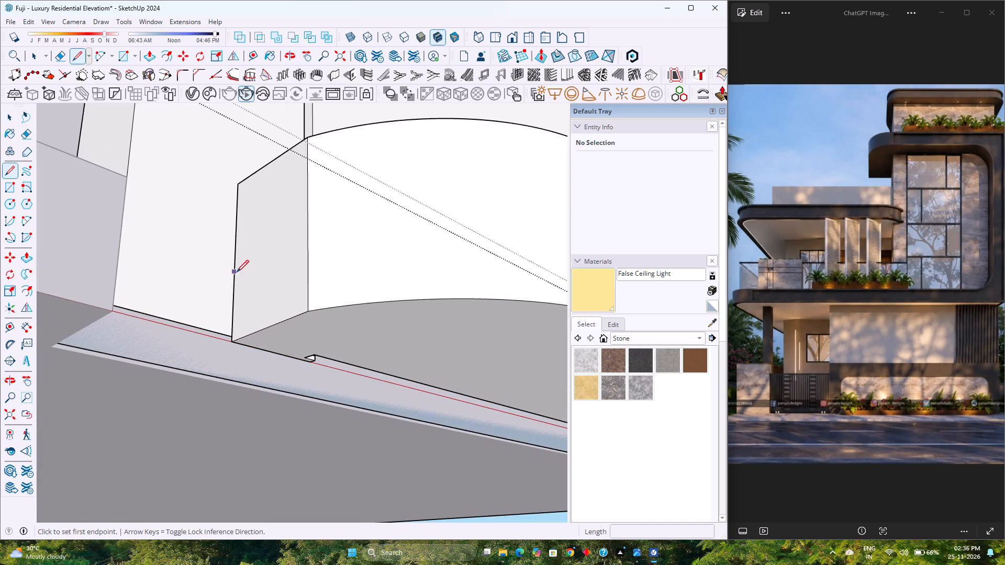
pyautogui.scroll(-2, 237, 272)
pyautogui.scroll(2, 141, 309)
pyautogui.moveTo(142, 321); pyautogui.dragTo(0, 320, button='middle')
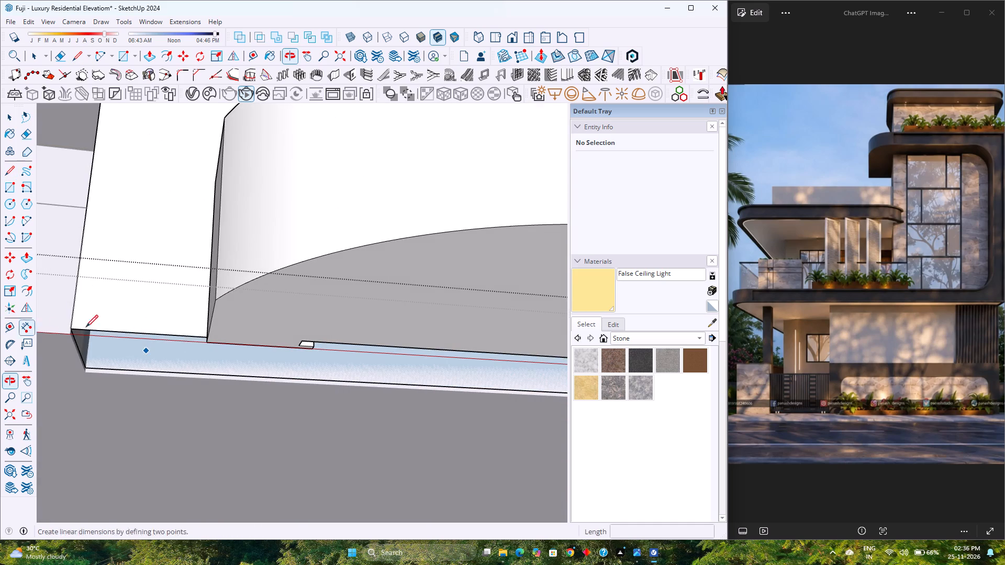
pyautogui.scroll(7, 83, 379)
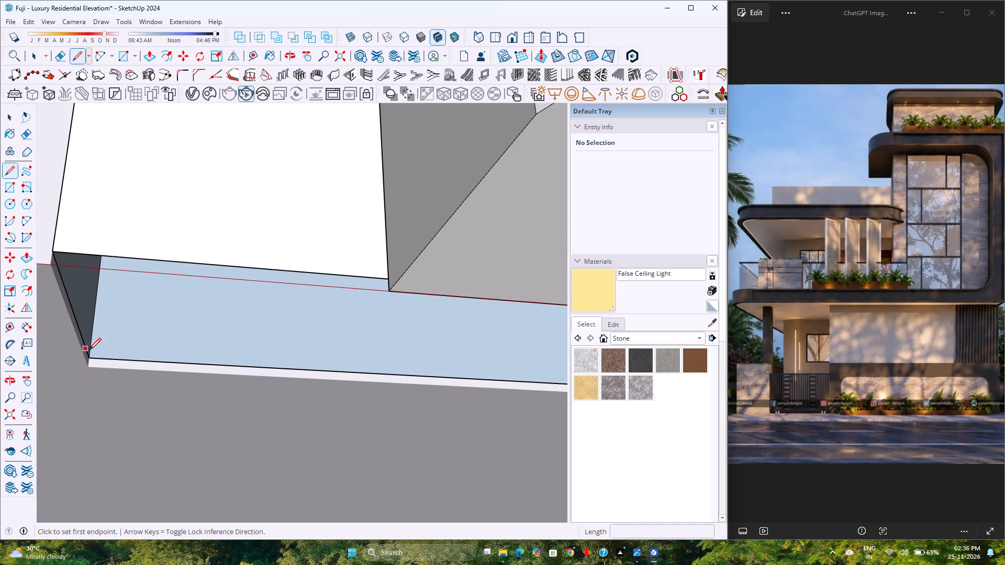
pyautogui.click(89, 356)
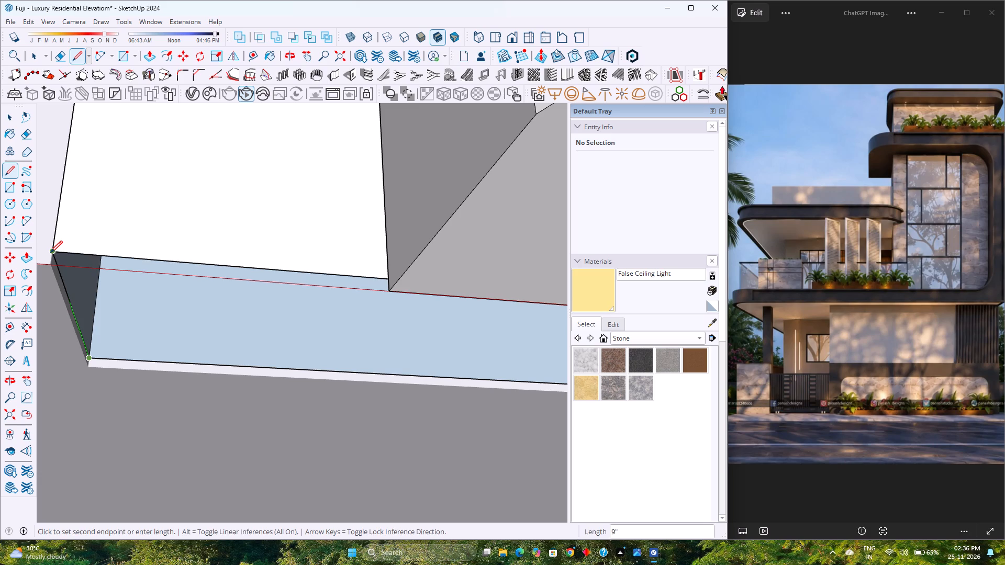
pyautogui.click(51, 252)
# Push/Pull the closed bottom face of the front wall down to the level of the planter's underside.
pyautogui.press('p')
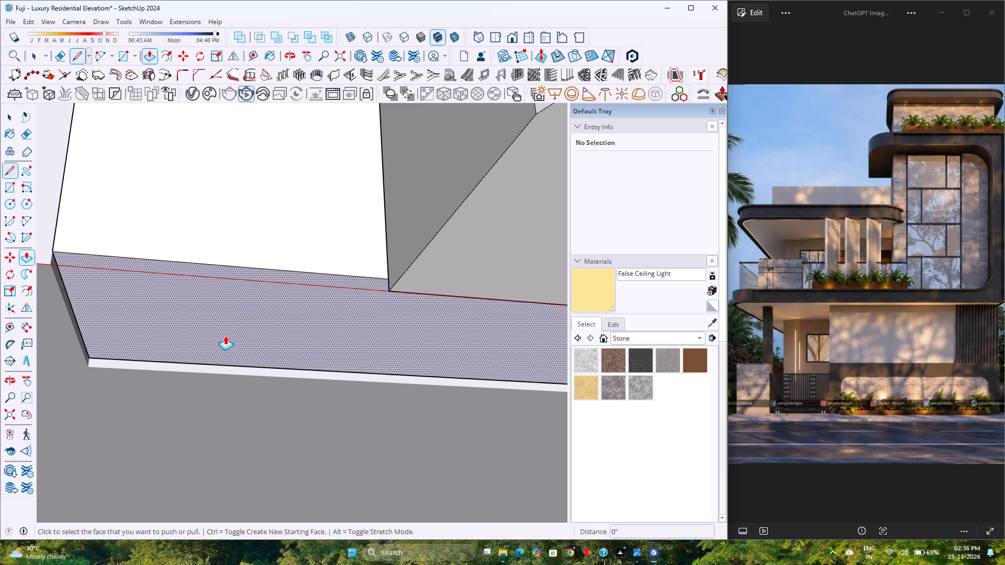
pyautogui.click(238, 326)
pyautogui.scroll(-3, 270, 279)
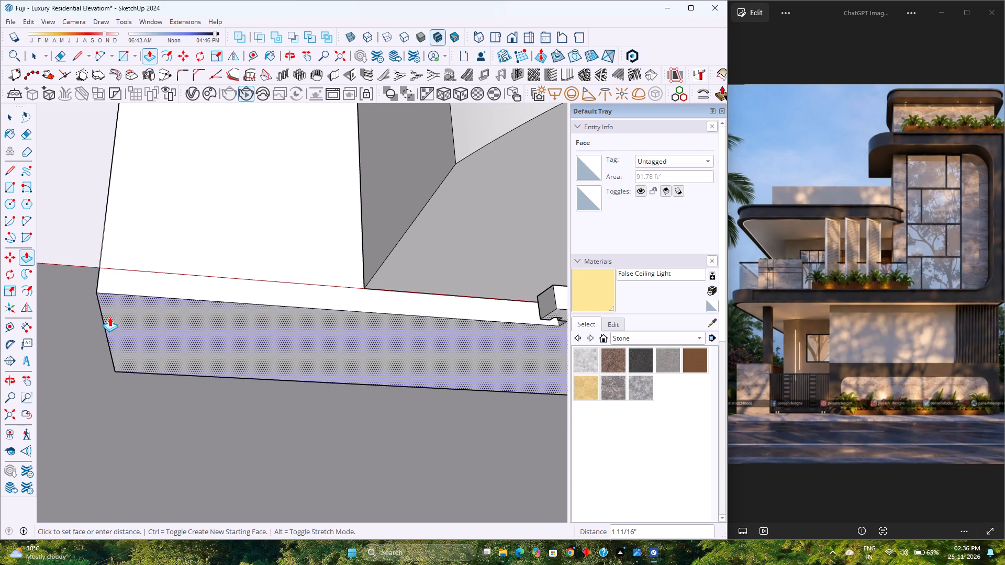
pyautogui.click(92, 299)
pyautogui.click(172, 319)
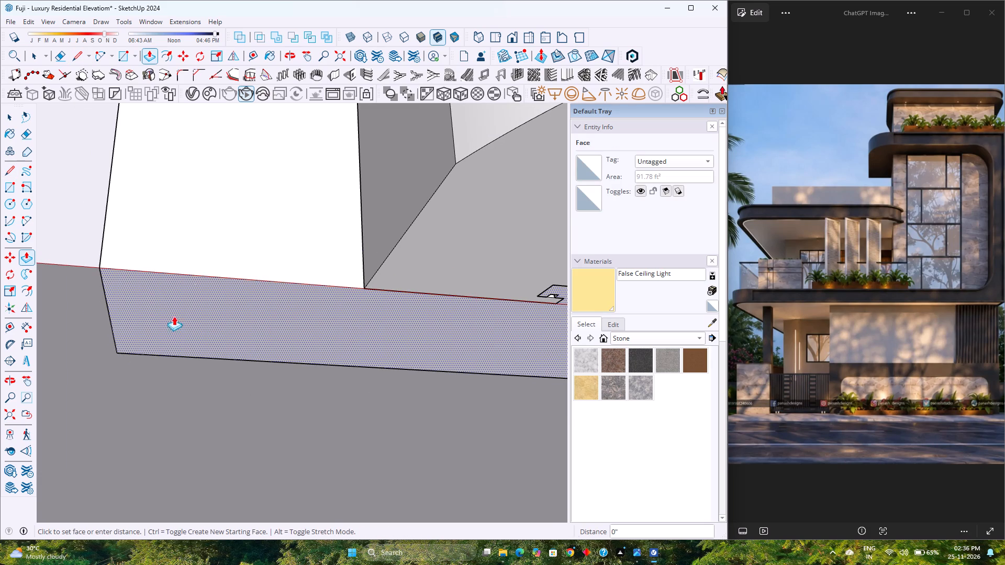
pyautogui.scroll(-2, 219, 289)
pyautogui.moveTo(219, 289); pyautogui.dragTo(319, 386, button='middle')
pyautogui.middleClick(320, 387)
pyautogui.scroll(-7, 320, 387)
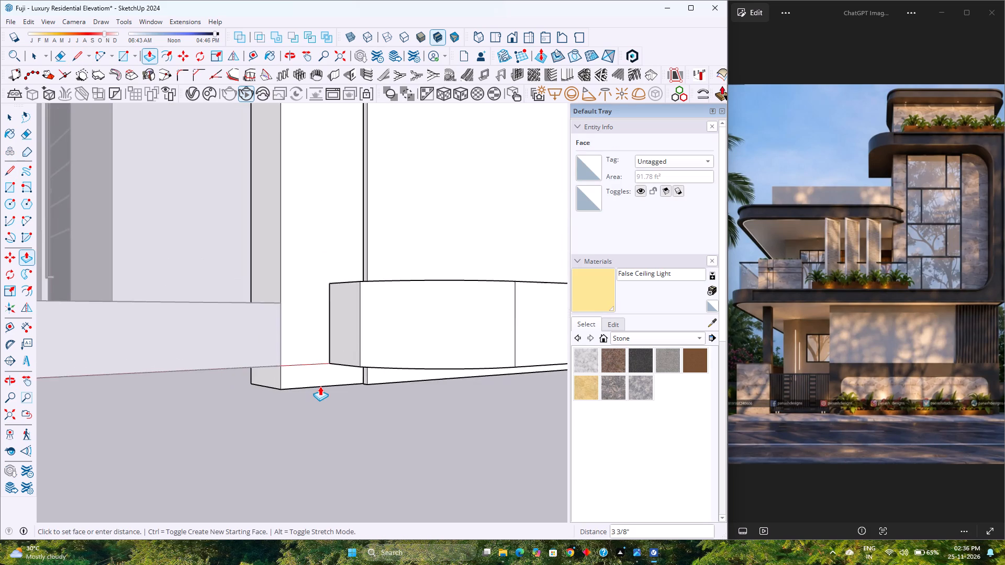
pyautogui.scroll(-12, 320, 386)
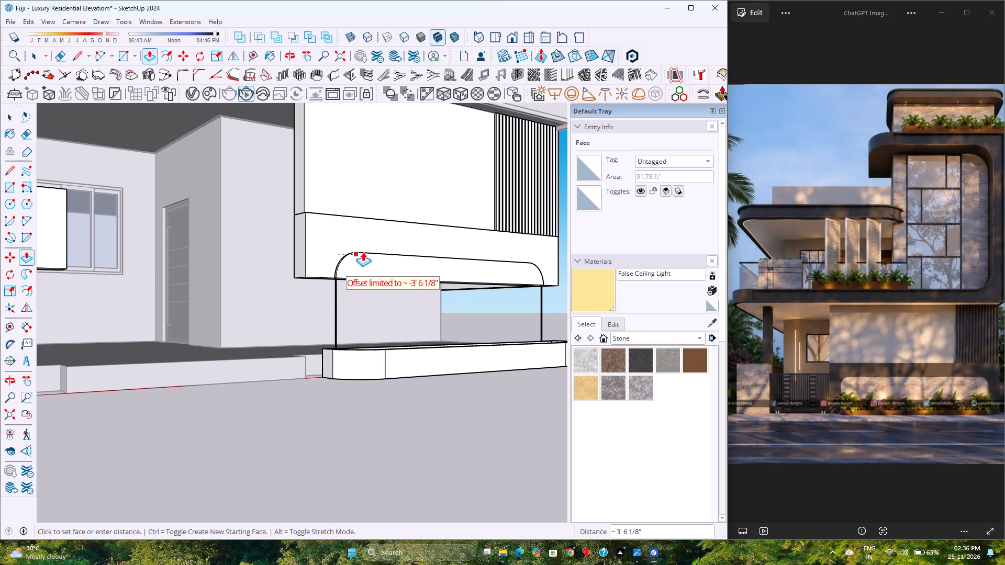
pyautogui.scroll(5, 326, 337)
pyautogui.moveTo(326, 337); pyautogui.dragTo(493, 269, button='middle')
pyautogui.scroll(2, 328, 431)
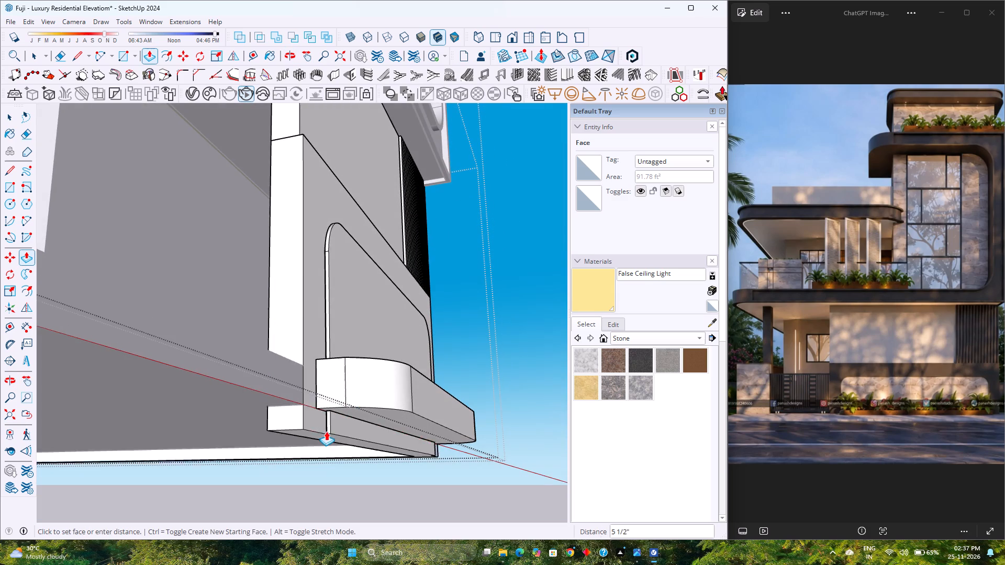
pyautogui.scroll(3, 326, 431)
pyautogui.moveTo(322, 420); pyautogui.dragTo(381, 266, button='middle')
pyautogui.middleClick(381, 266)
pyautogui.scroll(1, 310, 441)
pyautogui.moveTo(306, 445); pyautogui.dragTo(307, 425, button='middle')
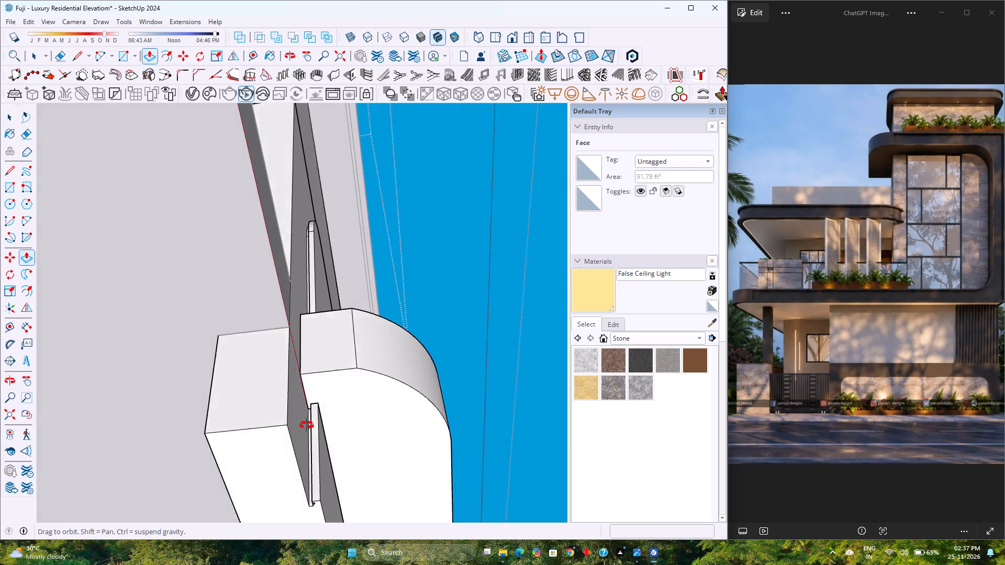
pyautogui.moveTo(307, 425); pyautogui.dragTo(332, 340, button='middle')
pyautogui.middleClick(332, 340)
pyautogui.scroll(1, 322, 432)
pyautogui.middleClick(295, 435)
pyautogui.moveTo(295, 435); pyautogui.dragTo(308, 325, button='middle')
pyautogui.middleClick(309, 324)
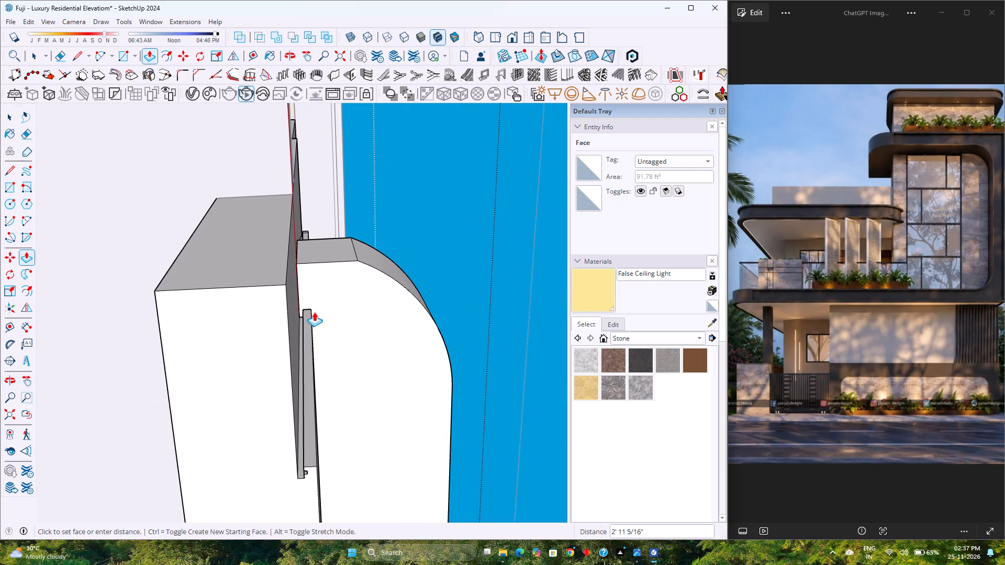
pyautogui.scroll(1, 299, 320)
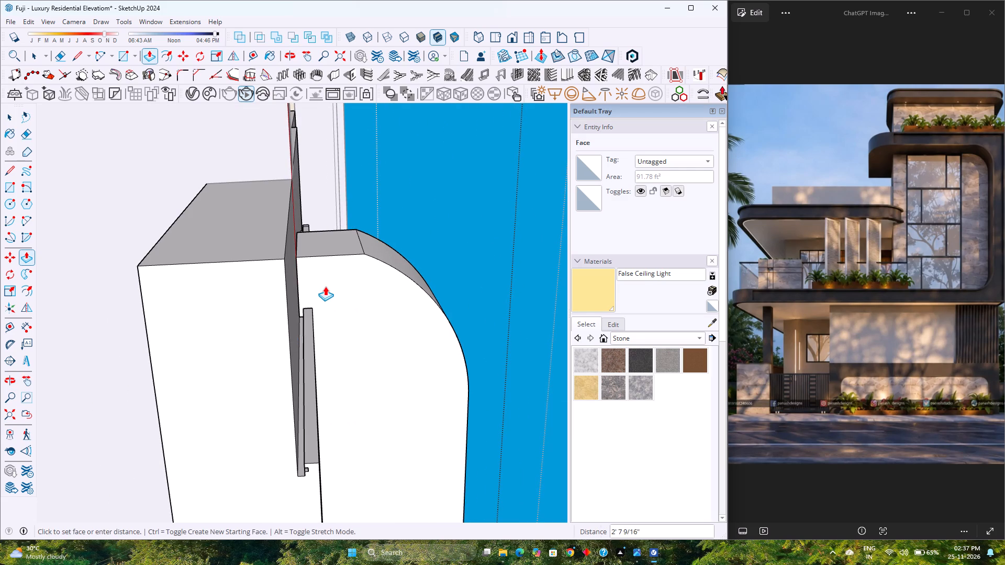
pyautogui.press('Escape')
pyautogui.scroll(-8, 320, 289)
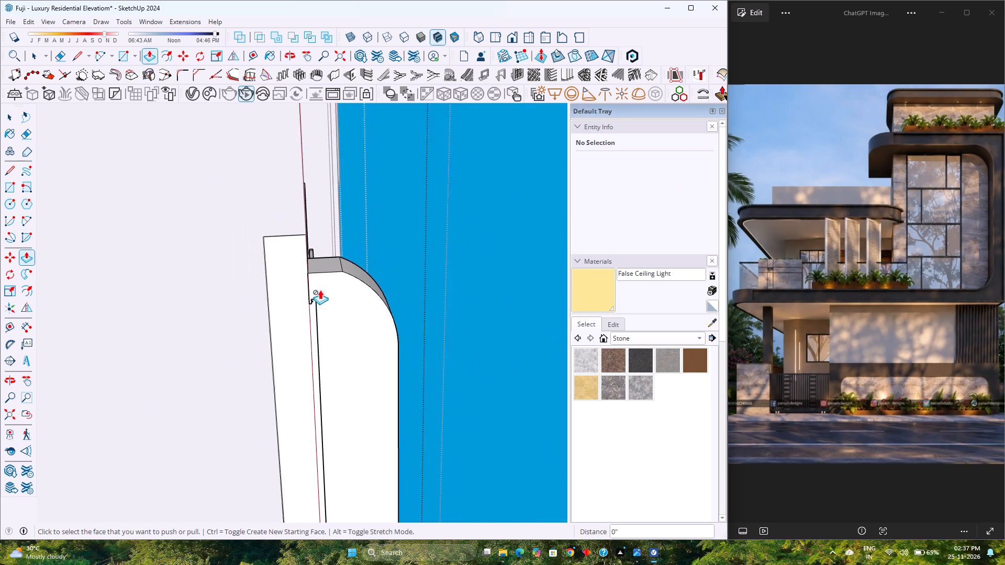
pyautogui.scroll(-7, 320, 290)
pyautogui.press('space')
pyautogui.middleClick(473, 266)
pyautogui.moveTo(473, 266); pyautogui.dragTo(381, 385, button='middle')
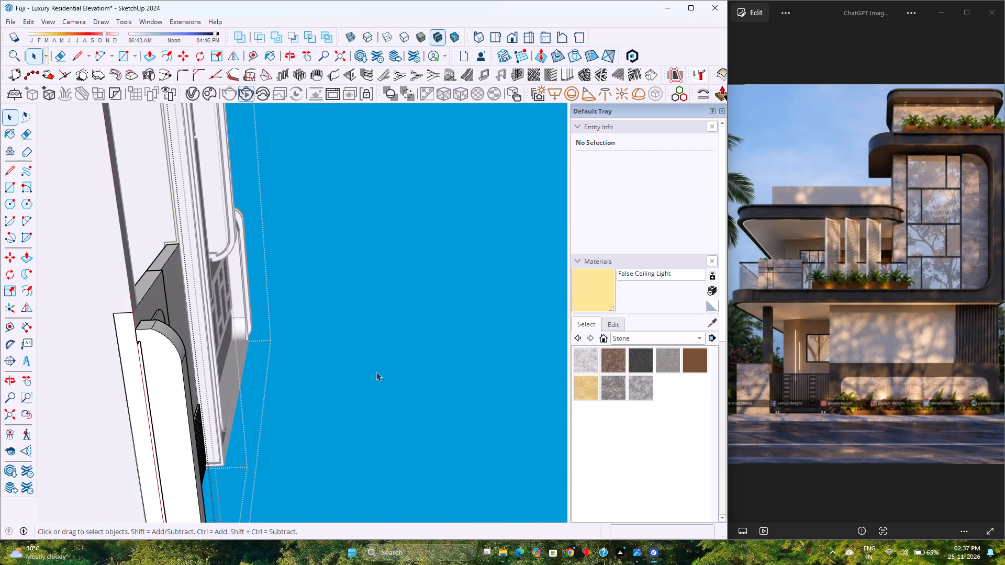
# Review the whole building from outside and return to the standard front view.
pyautogui.scroll(-10, 376, 371)
pyautogui.moveTo(379, 353); pyautogui.dragTo(298, 470, button='middle')
pyautogui.middleClick(298, 471)
pyautogui.middleClick(298, 471)
pyautogui.scroll(-4, 334, 382)
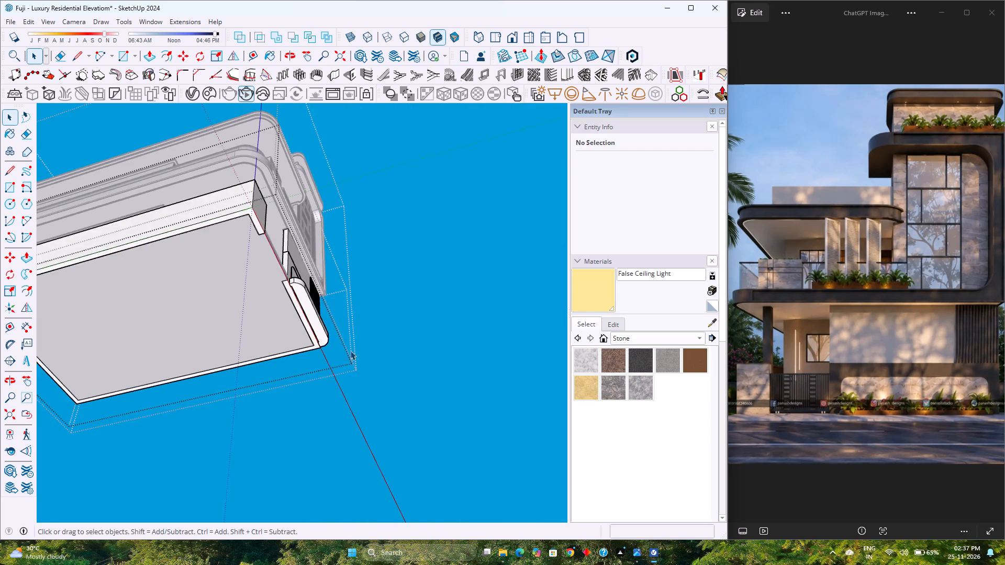
pyautogui.moveTo(330, 391); pyautogui.dragTo(248, 548, button='middle')
pyautogui.middleClick(249, 548)
pyautogui.moveTo(377, 303); pyautogui.dragTo(176, 444, button='middle')
pyautogui.middleClick(176, 443)
pyautogui.middleClick(176, 440)
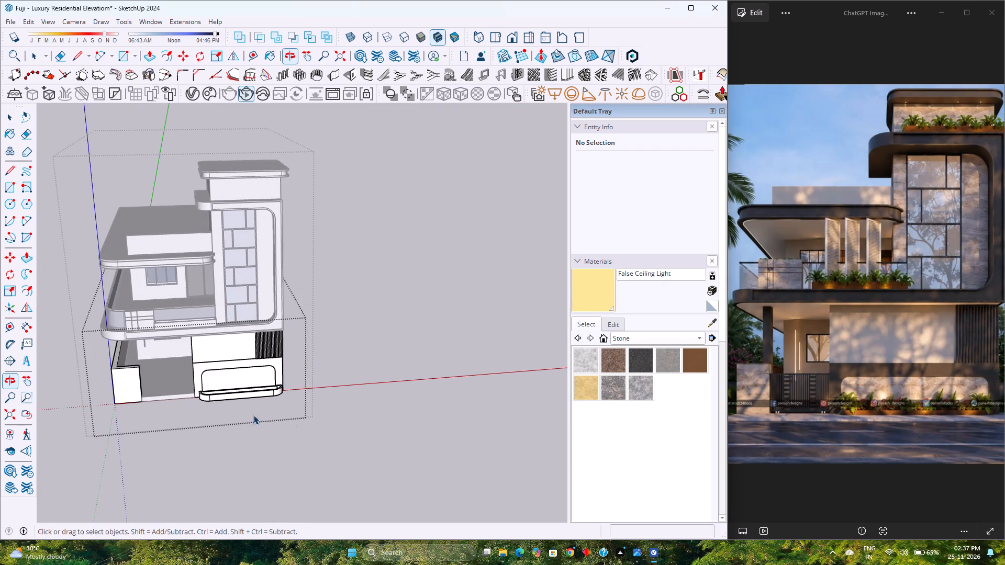
pyautogui.click(297, 424)
pyautogui.moveTo(256, 420); pyautogui.dragTo(340, 302, button='middle')
pyautogui.middleClick(340, 301)
pyautogui.click(509, 44)
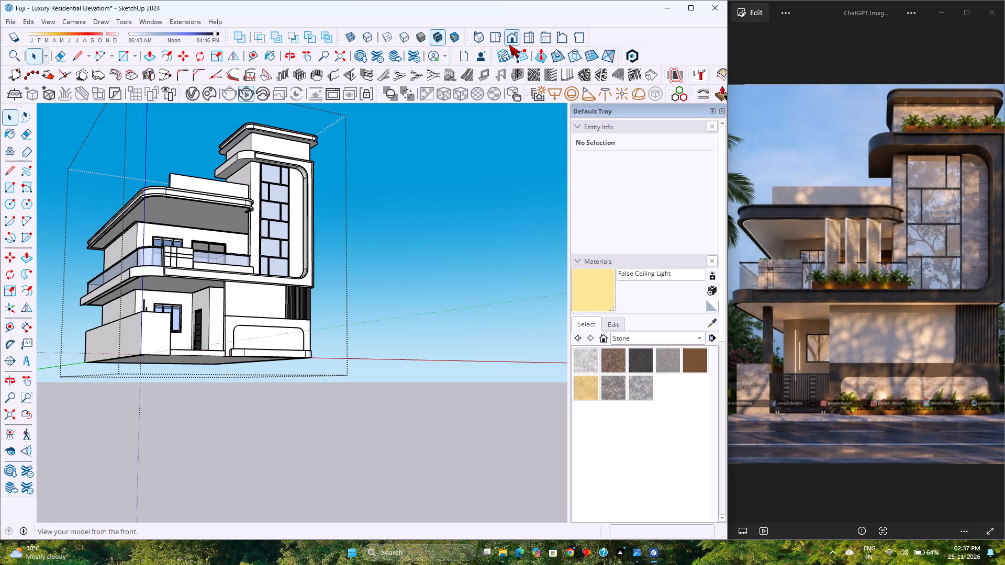
# Select the rounded panel face behind the planter on the ground-floor front wall and paint it with Stone Vein Gray.
pyautogui.scroll(1, 349, 406)
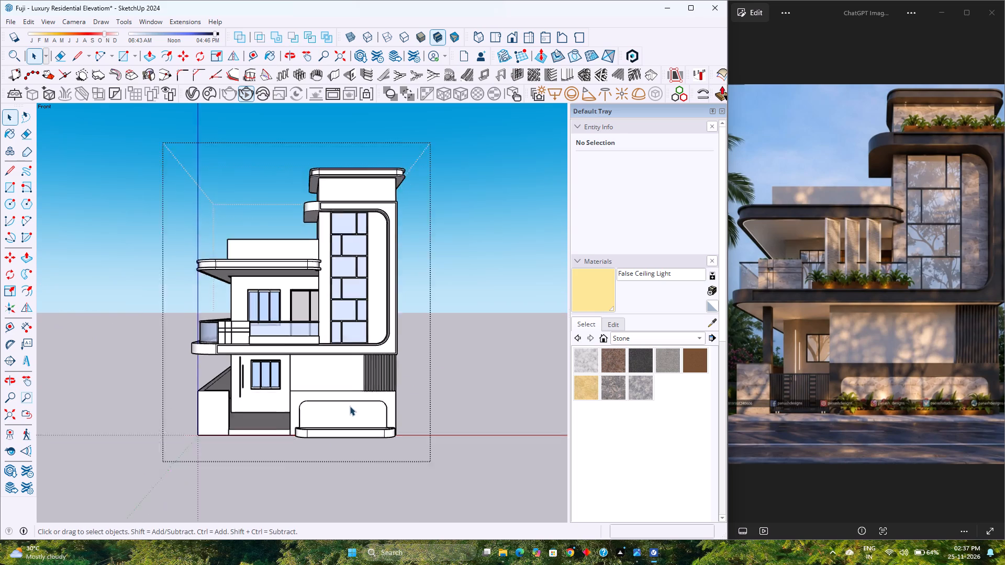
pyautogui.scroll(12, 350, 406)
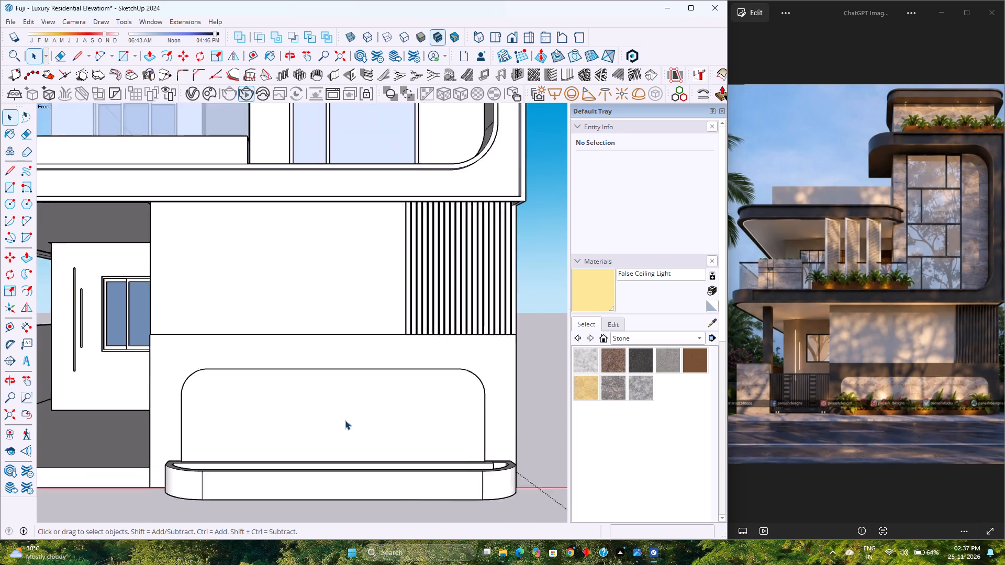
pyautogui.scroll(4, 345, 420)
pyautogui.tripleClick(345, 420)
pyautogui.doubleClick(345, 420)
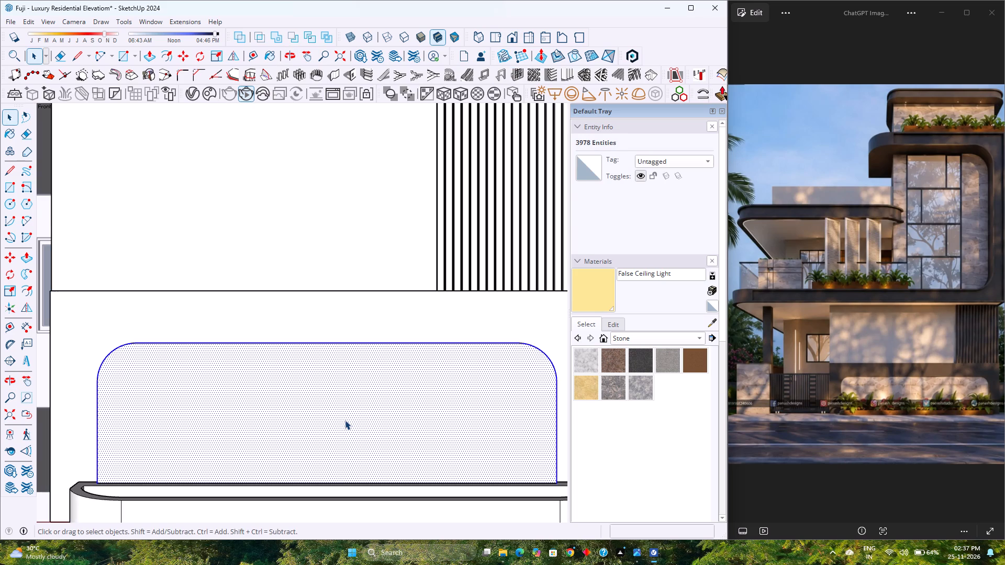
pyautogui.moveTo(347, 419); pyautogui.dragTo(561, 494, button='middle')
pyautogui.middleClick(561, 494)
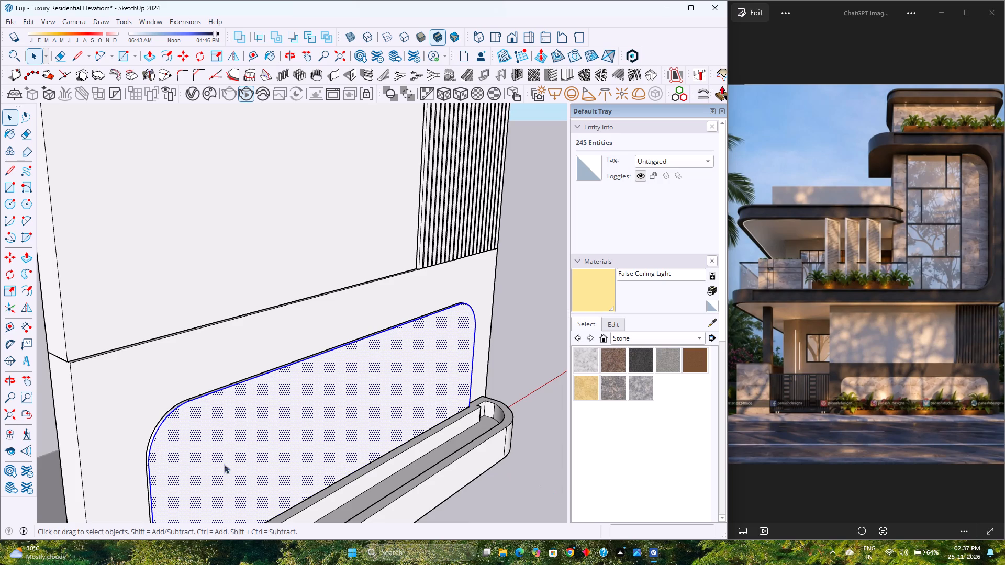
pyautogui.scroll(5, 147, 459)
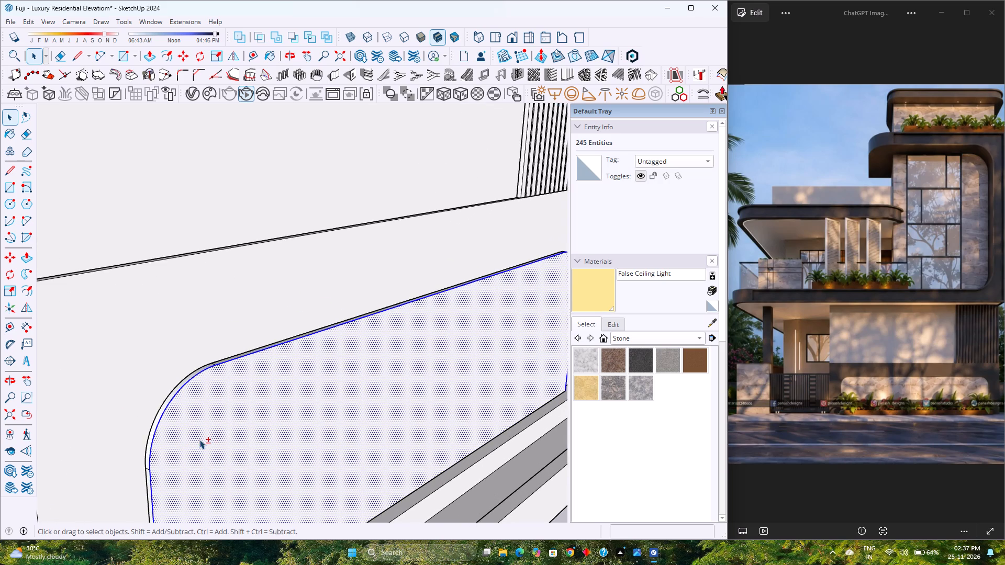
pyautogui.keyDown('shift'); pyautogui.moveTo(201, 439); pyautogui.dragTo(388, 302, button='middle'); pyautogui.keyUp('shift')
pyautogui.keyDown('shift'); pyautogui.middleClick(388, 302); pyautogui.keyUp('shift')
pyautogui.scroll(-4, 363, 448)
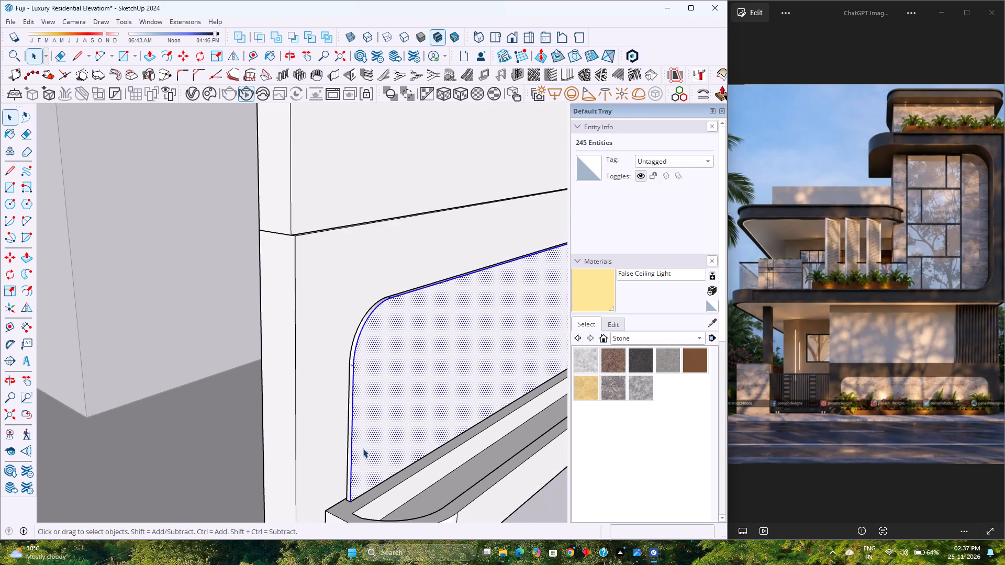
pyautogui.scroll(4, 348, 500)
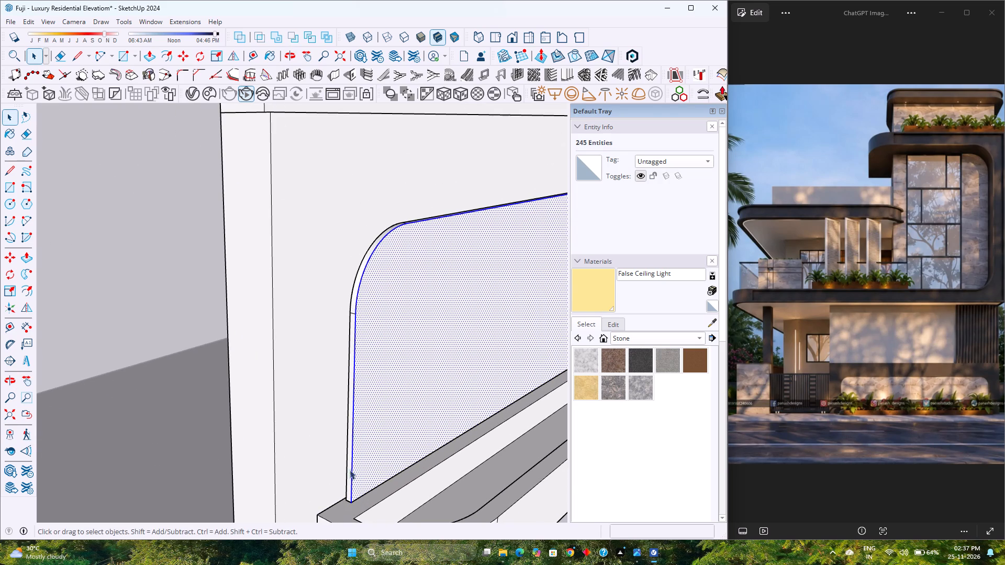
pyautogui.click(638, 385)
pyautogui.click(403, 373)
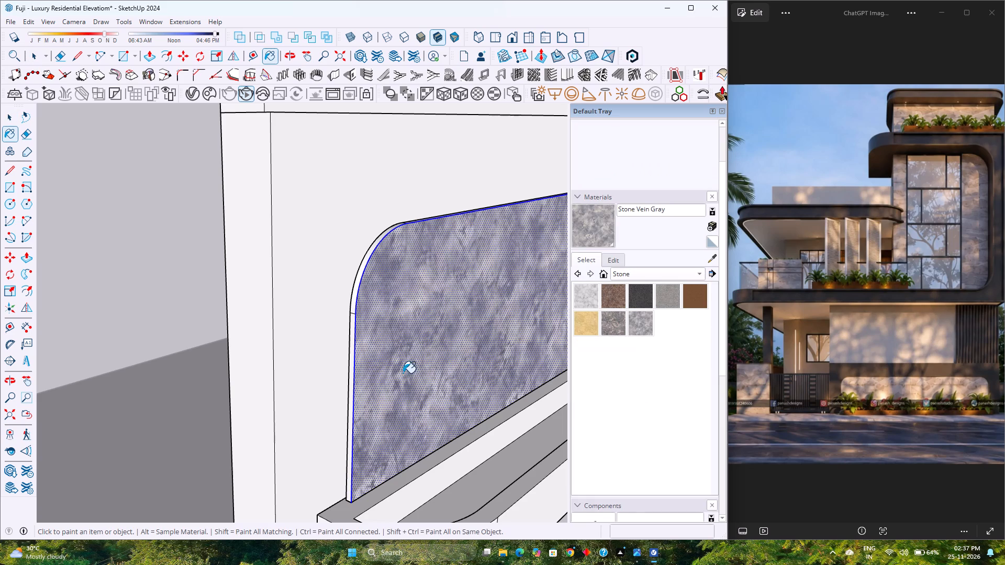
# Paint the rounded panel's vertical side edge and curved corner edge at the porch end with Stone Vein Gray.
pyautogui.scroll(5, 350, 409)
pyautogui.click(353, 396)
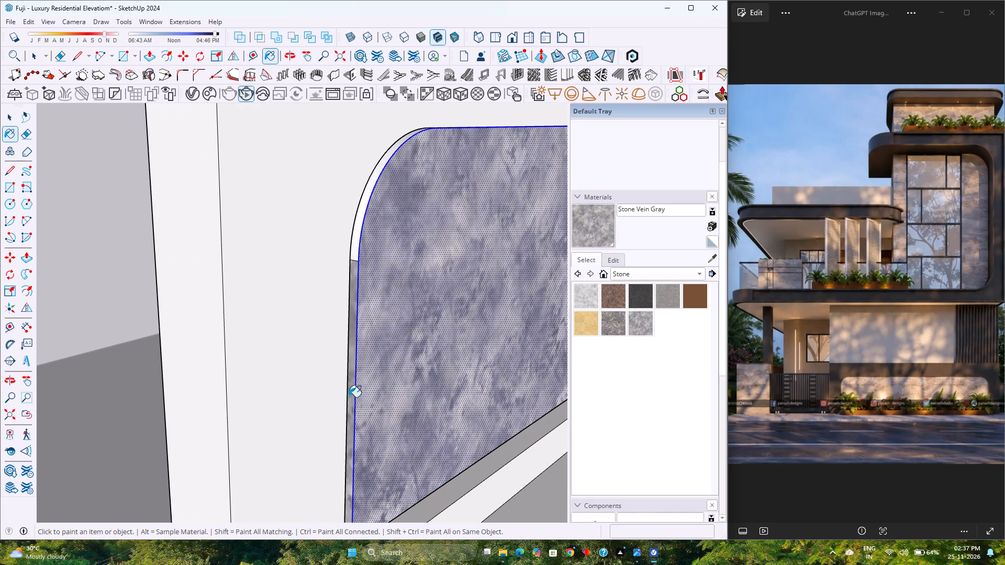
pyautogui.click(356, 231)
# Paint the two narrow strips flanking the thin brown strip behind the panel's porch-end edge with Stone Vein Gray.
pyautogui.scroll(4, 334, 365)
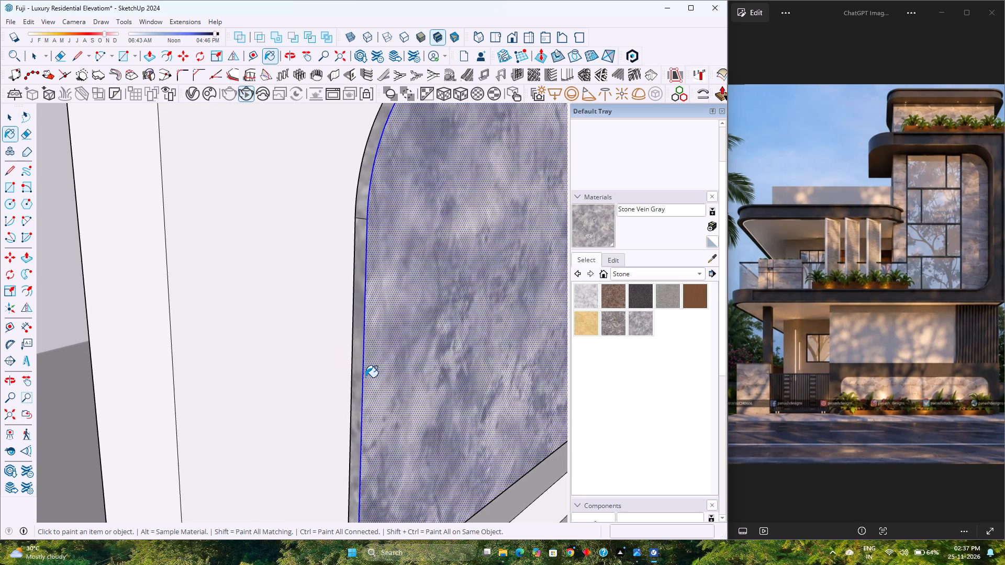
pyautogui.scroll(1, 365, 377)
pyautogui.moveTo(365, 377); pyautogui.dragTo(552, 395, button='middle')
pyautogui.scroll(2, 364, 385)
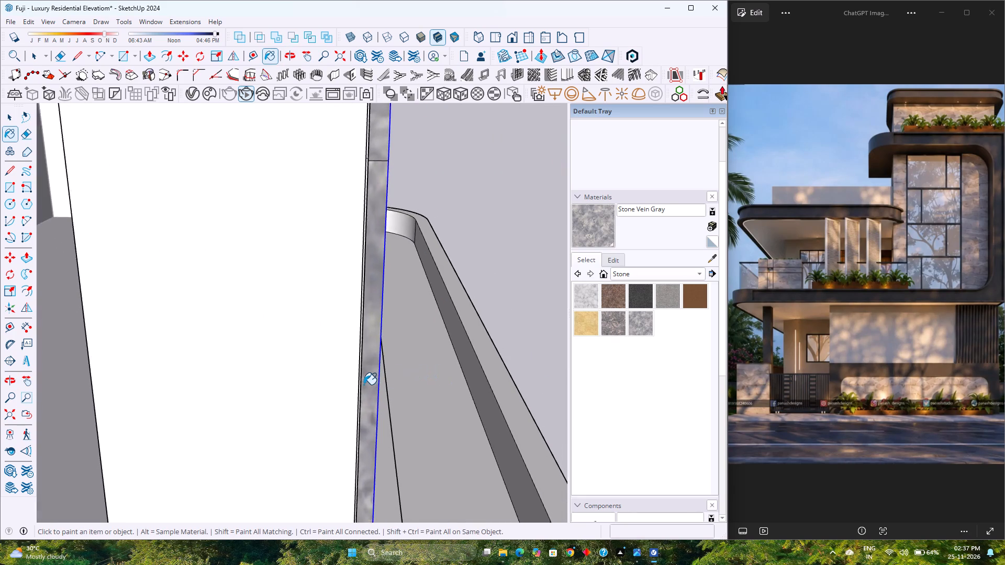
pyautogui.scroll(18, 364, 385)
pyautogui.middleClick(349, 380)
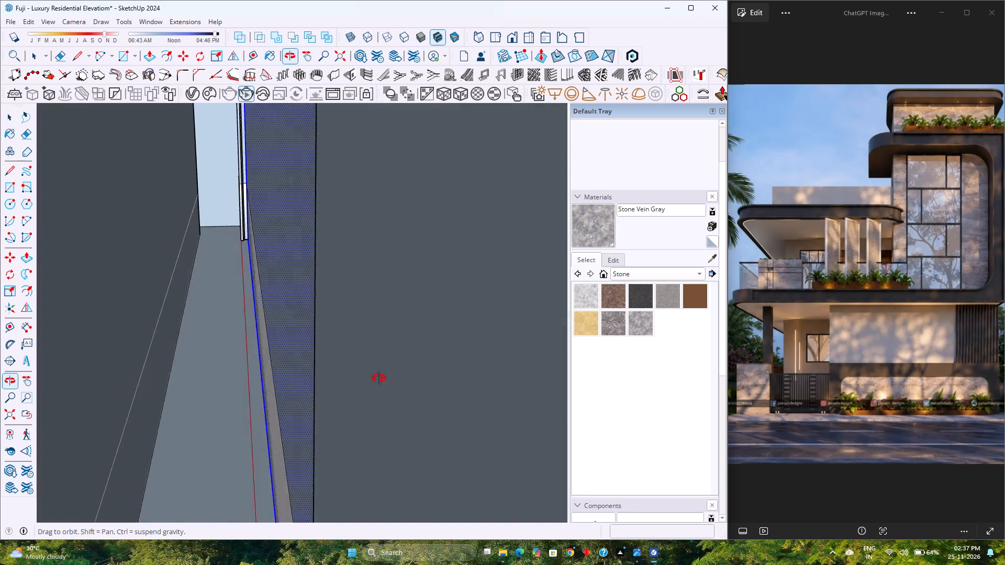
pyautogui.scroll(7, 343, 383)
pyautogui.moveTo(343, 383); pyautogui.dragTo(364, 382, button='middle')
pyautogui.click(416, 341)
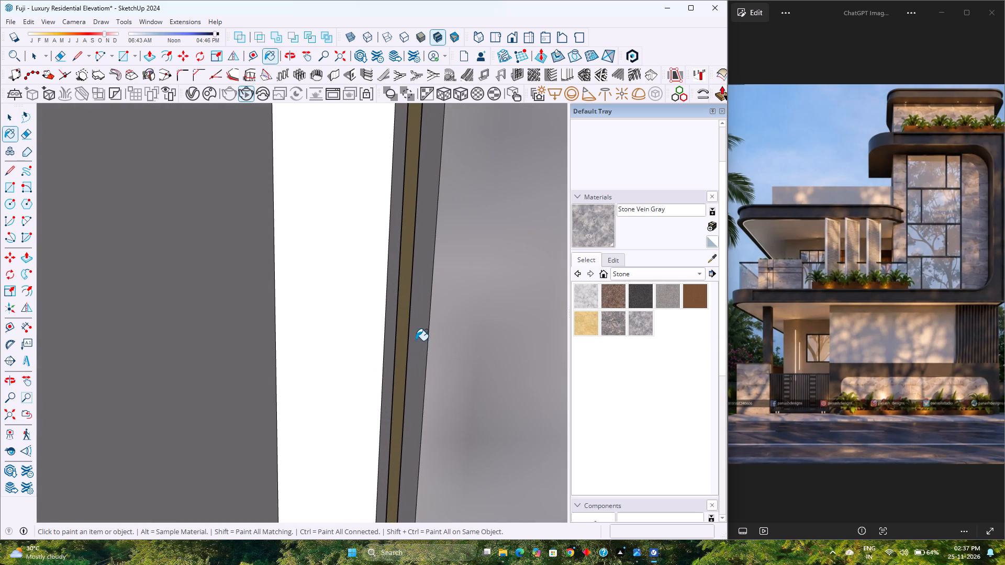
pyautogui.click(388, 341)
# Paint the rounded panel's vertical side edge and curved corner edge at the louvre end with Stone Vein Gray.
pyautogui.scroll(-5, 326, 373)
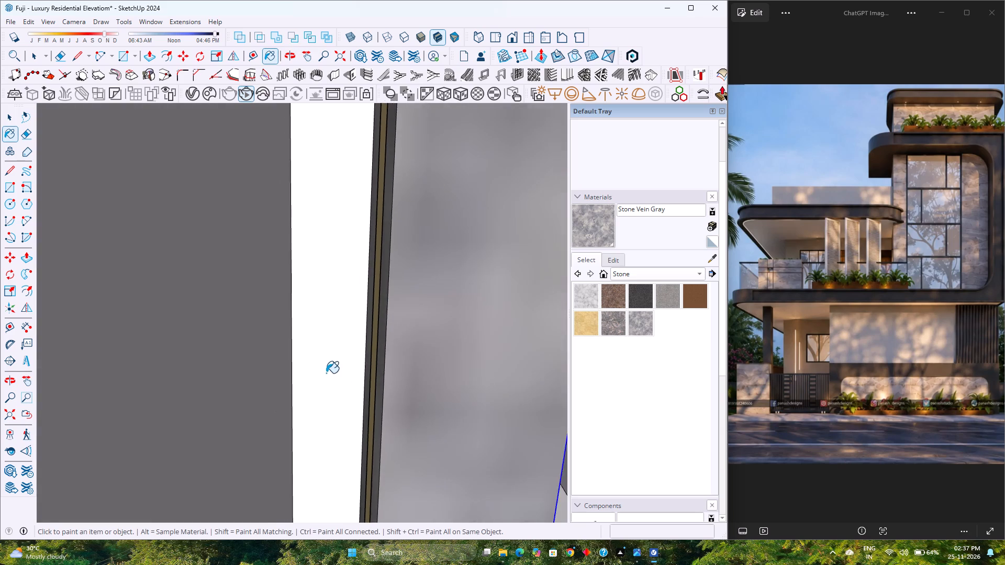
pyautogui.scroll(-2, 326, 373)
pyautogui.moveTo(388, 373); pyautogui.dragTo(264, 369, button='middle')
pyautogui.scroll(-17, 315, 372)
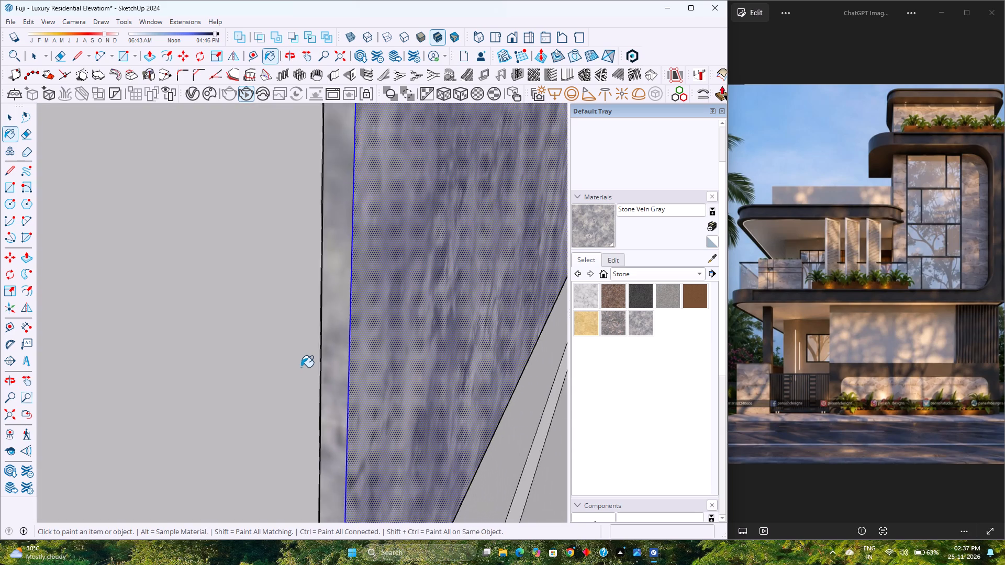
pyautogui.scroll(-18, 301, 367)
pyautogui.moveTo(415, 355); pyautogui.dragTo(155, 385, button='middle')
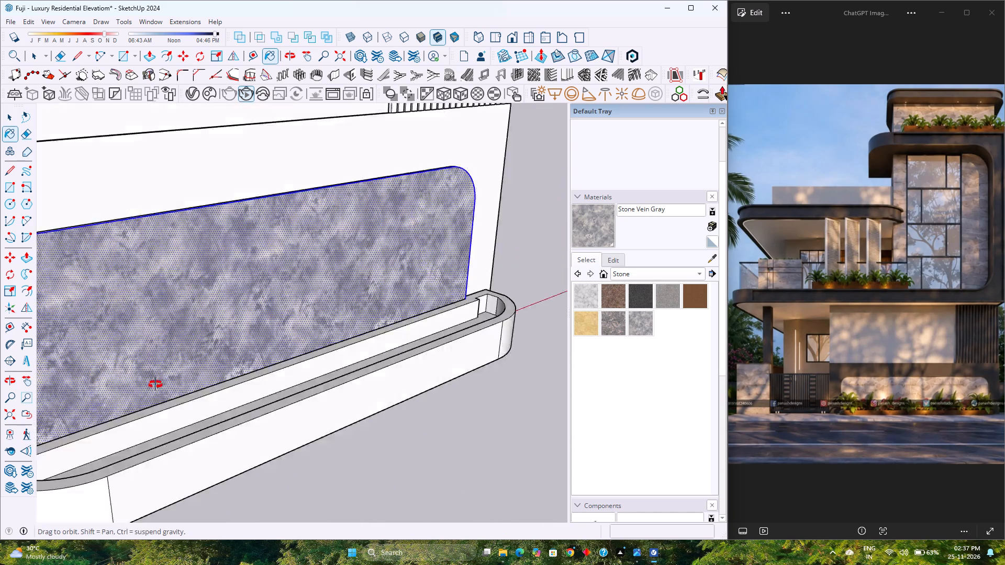
pyautogui.moveTo(155, 385); pyautogui.dragTo(110, 387, button='middle')
pyautogui.scroll(7, 308, 324)
pyautogui.moveTo(347, 331); pyautogui.dragTo(83, 398, button='middle')
pyautogui.middleClick(83, 397)
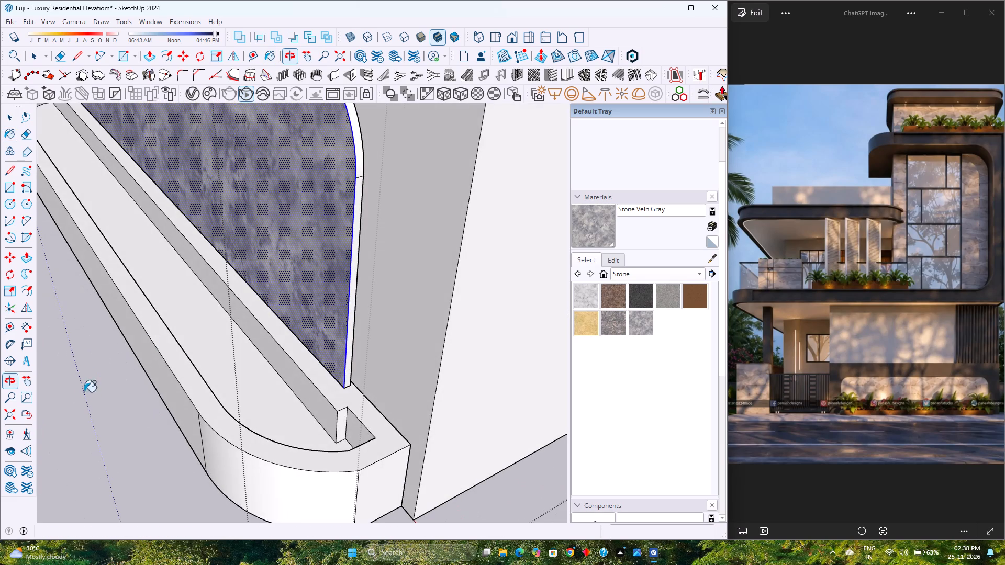
pyautogui.scroll(4, 352, 258)
pyautogui.click(358, 249)
pyautogui.moveTo(355, 176); pyautogui.dragTo(359, 157)
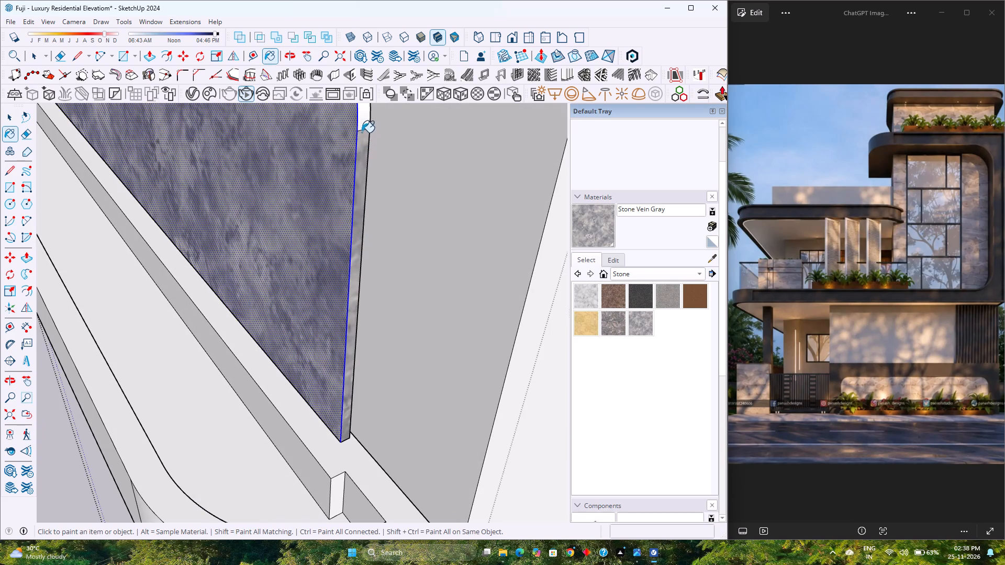
pyautogui.click(362, 120)
pyautogui.scroll(7, 356, 367)
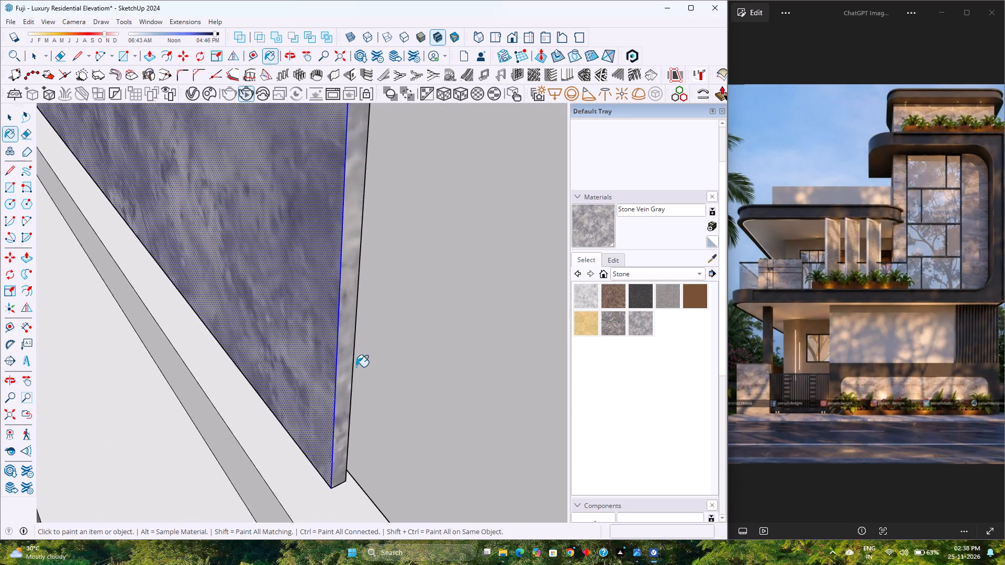
# Examine the louvre-end side edge of the panel up close for gaps or unpainted strips.
pyautogui.scroll(1, 356, 367)
pyautogui.moveTo(356, 367); pyautogui.dragTo(266, 386, button='middle')
pyautogui.middleClick(266, 386)
pyautogui.scroll(7, 344, 427)
pyautogui.moveTo(319, 391); pyautogui.dragTo(314, 391, button='middle')
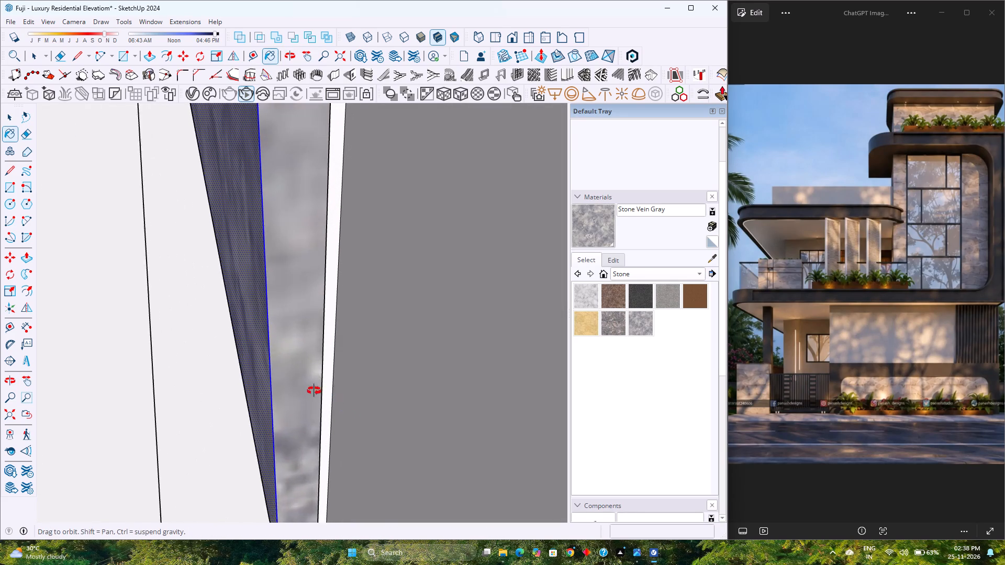
pyautogui.moveTo(314, 391); pyautogui.dragTo(232, 383, button='middle')
pyautogui.middleClick(232, 383)
pyautogui.moveTo(235, 383); pyautogui.dragTo(384, 377, button='middle')
pyautogui.middleClick(384, 377)
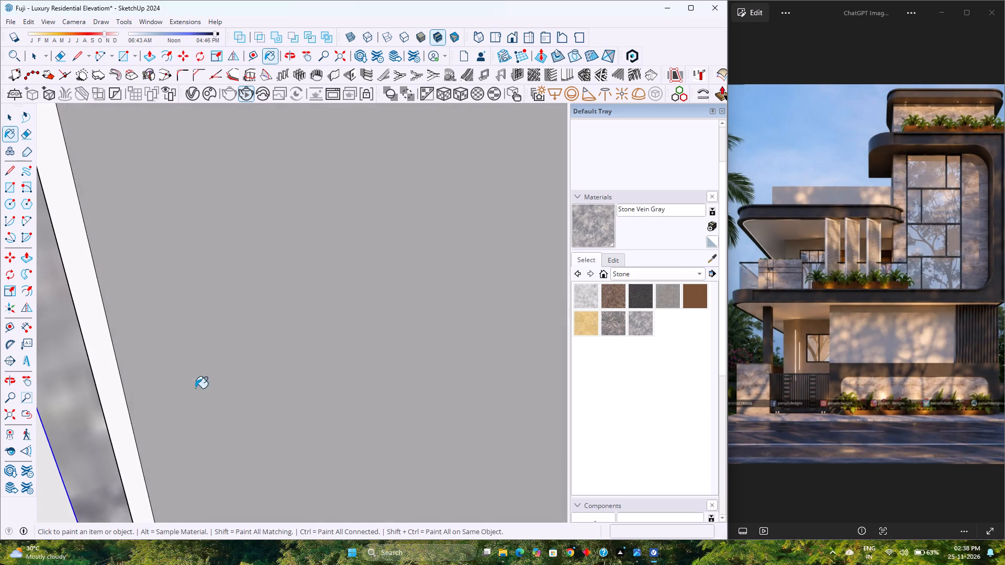
pyautogui.scroll(8, 112, 410)
pyautogui.moveTo(113, 416); pyautogui.dragTo(237, 406, button='middle')
# Paint the long top edge of the rounded panel with Stone Vein Gray.
pyautogui.scroll(-1, 237, 406)
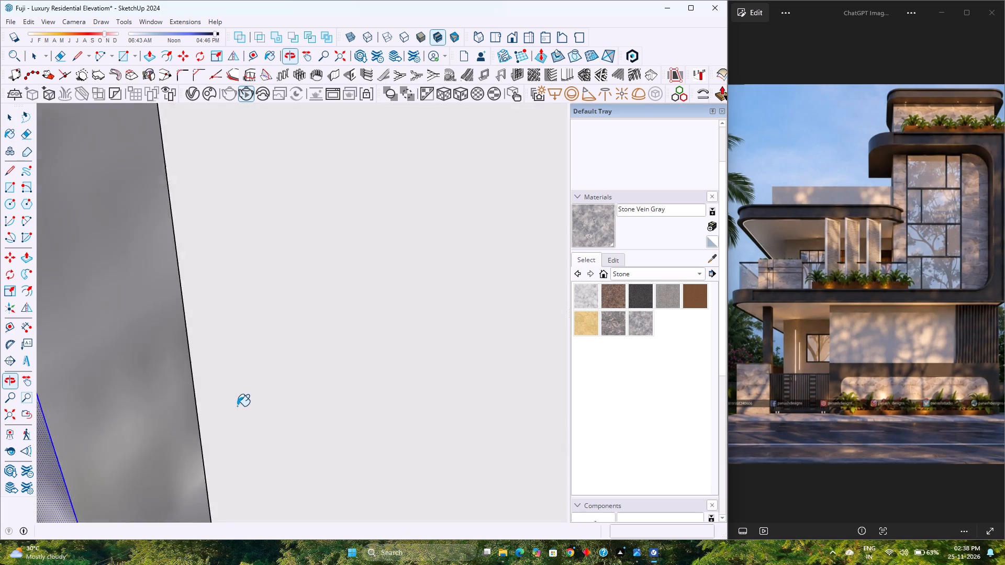
pyautogui.scroll(-20, 237, 406)
pyautogui.scroll(-7, 237, 406)
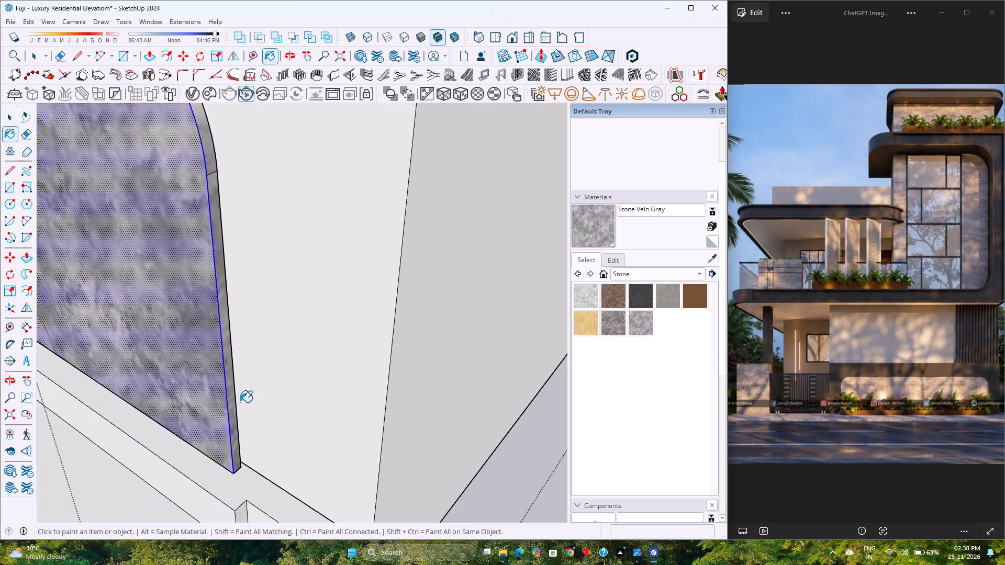
pyautogui.scroll(-8, 240, 402)
pyautogui.scroll(10, 126, 218)
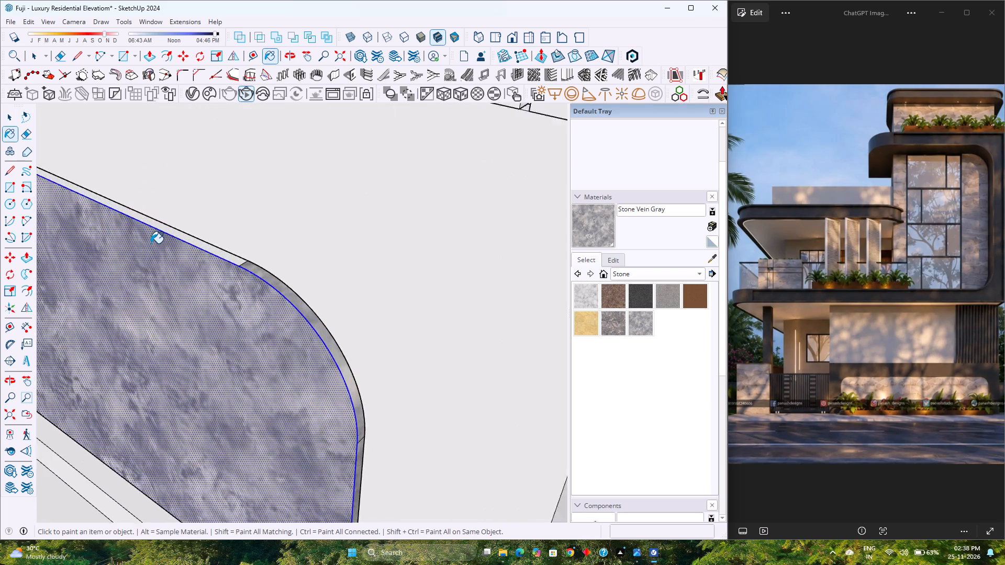
pyautogui.scroll(5, 151, 243)
pyautogui.click(258, 248)
# Paint the front face of the low compound wall beside the porch with Stone Vein Gray.
pyautogui.scroll(-8, 379, 325)
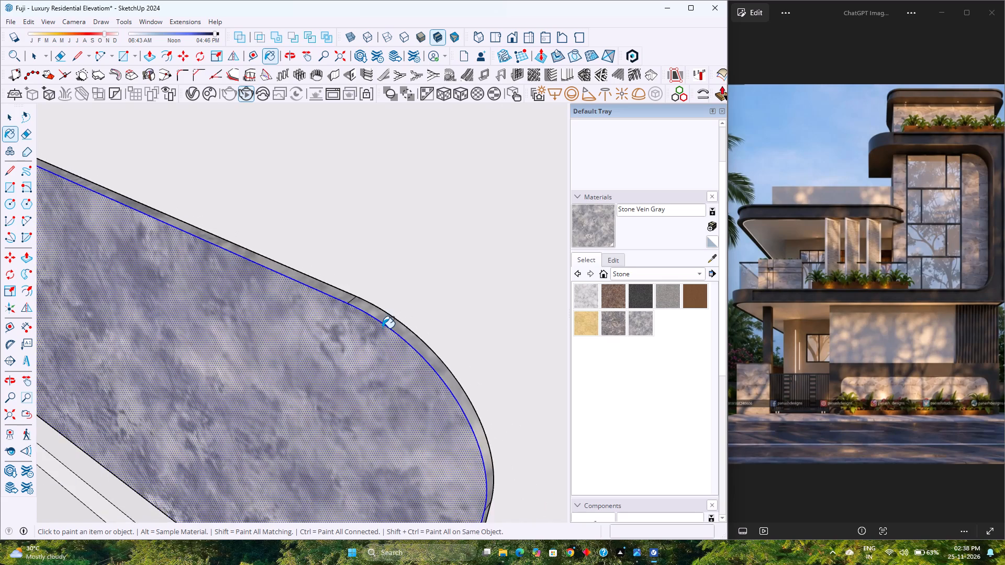
pyautogui.scroll(-11, 382, 328)
pyautogui.moveTo(316, 333); pyautogui.dragTo(497, 245, button='middle')
pyautogui.middleClick(498, 245)
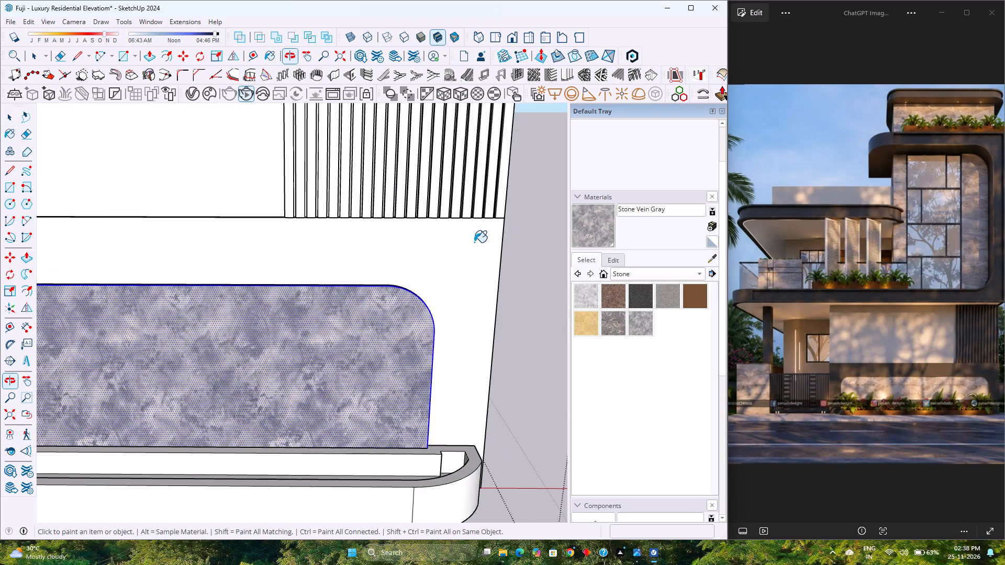
pyautogui.scroll(-17, 473, 241)
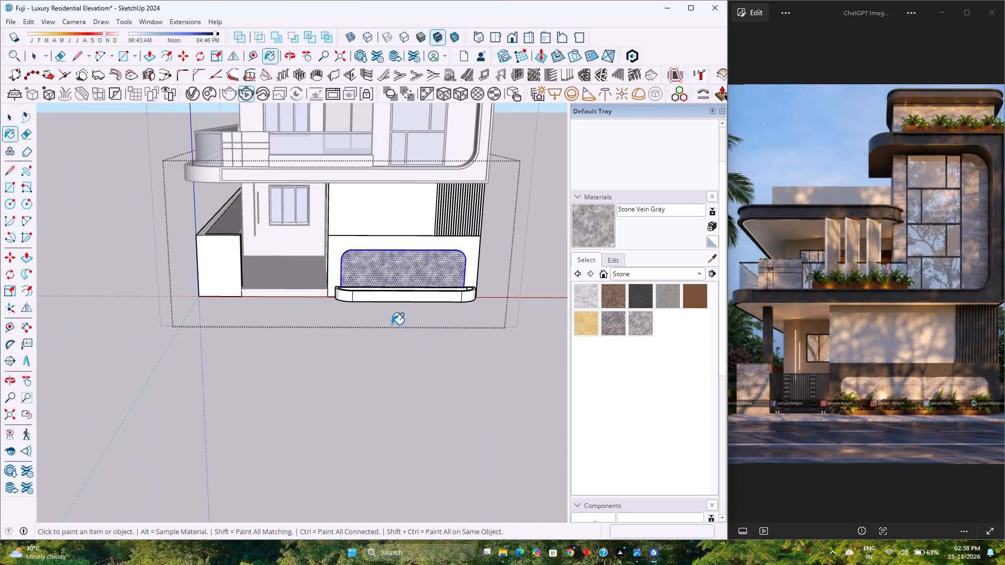
pyautogui.scroll(-4, 396, 325)
pyautogui.scroll(2, 243, 287)
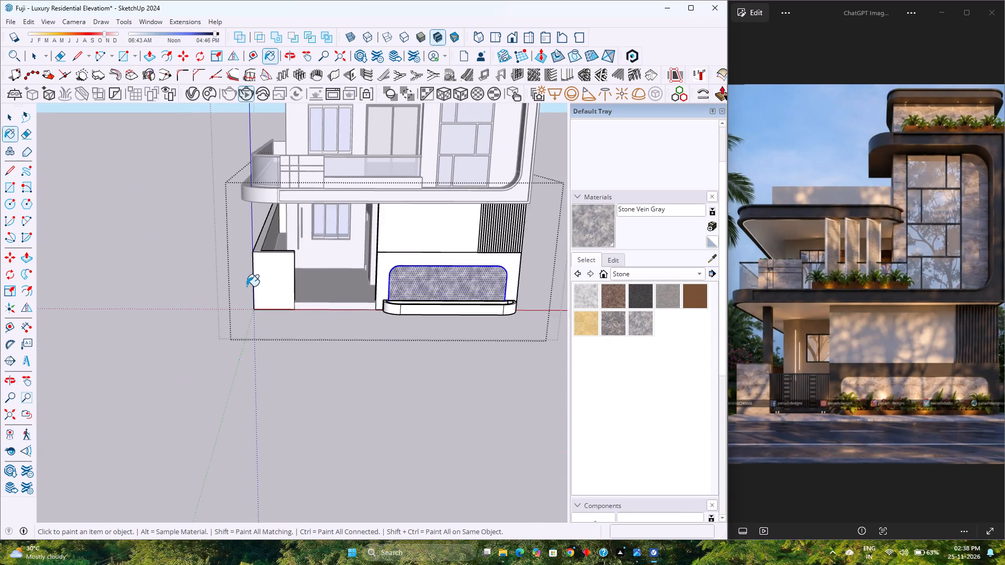
pyautogui.scroll(4, 247, 286)
pyautogui.click(291, 274)
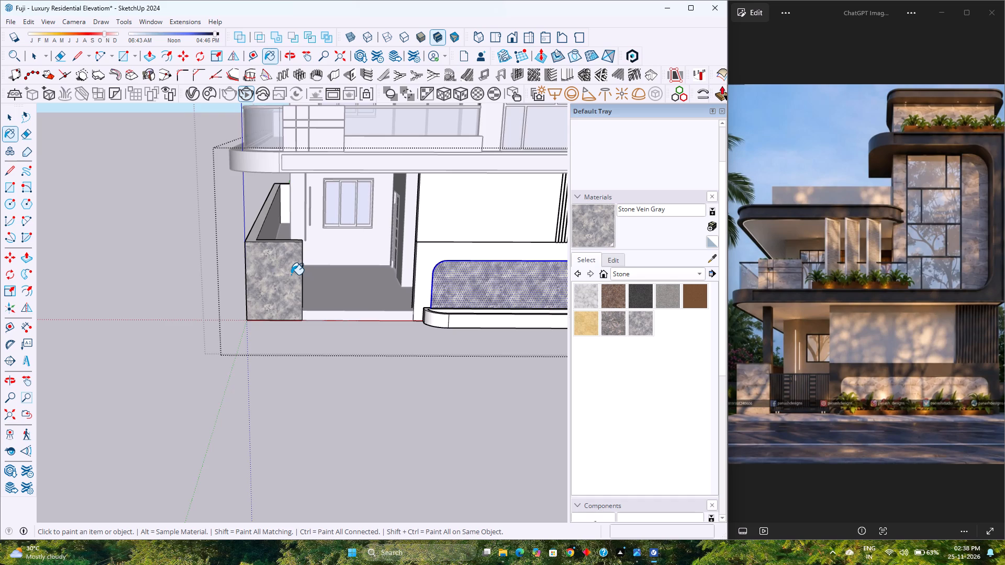
# Set the Stone Vein Gray texture size to 10' wide by 10' high.
pyautogui.scroll(3, 291, 275)
pyautogui.scroll(-4, 289, 278)
pyautogui.scroll(-3, 319, 313)
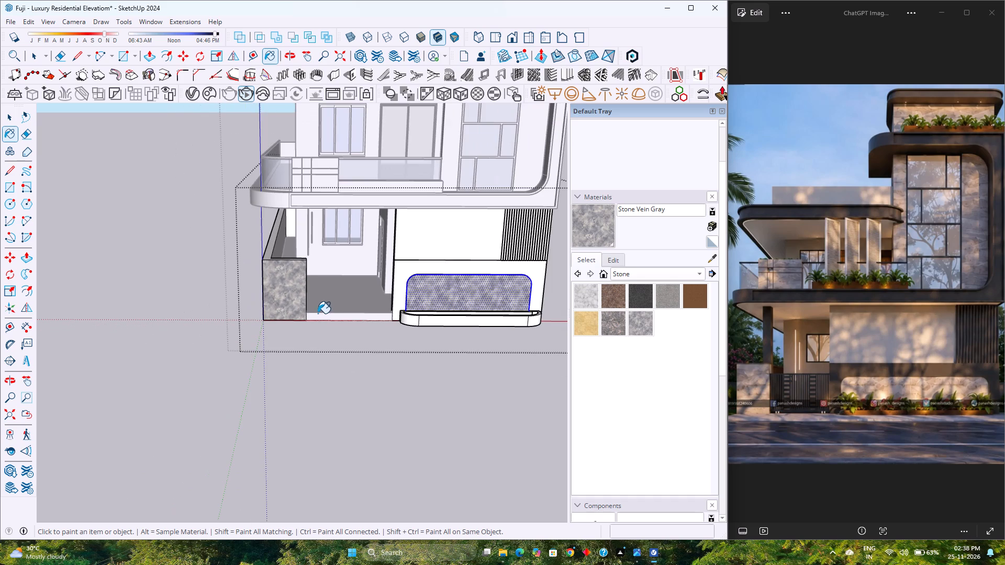
pyautogui.click(615, 257)
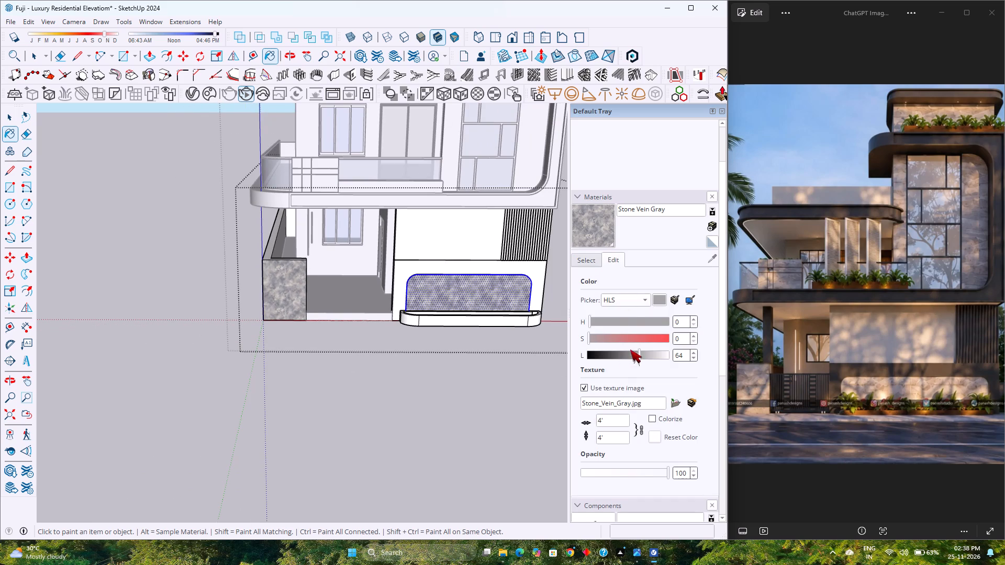
pyautogui.click(600, 415)
pyautogui.press('BackSpace')
pyautogui.press('8')
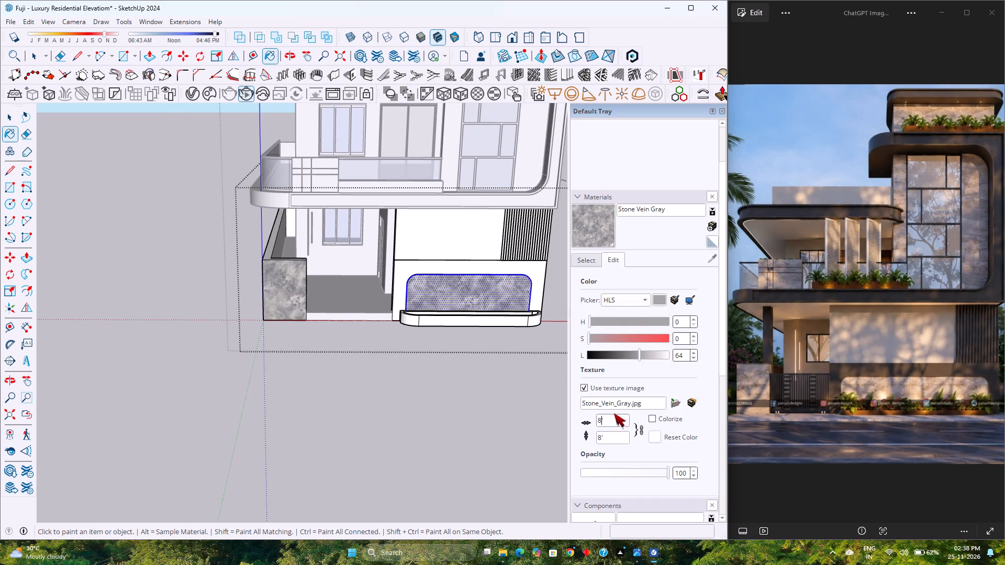
pyautogui.click(600, 419)
pyautogui.press('BackSpace')
pyautogui.press('9')
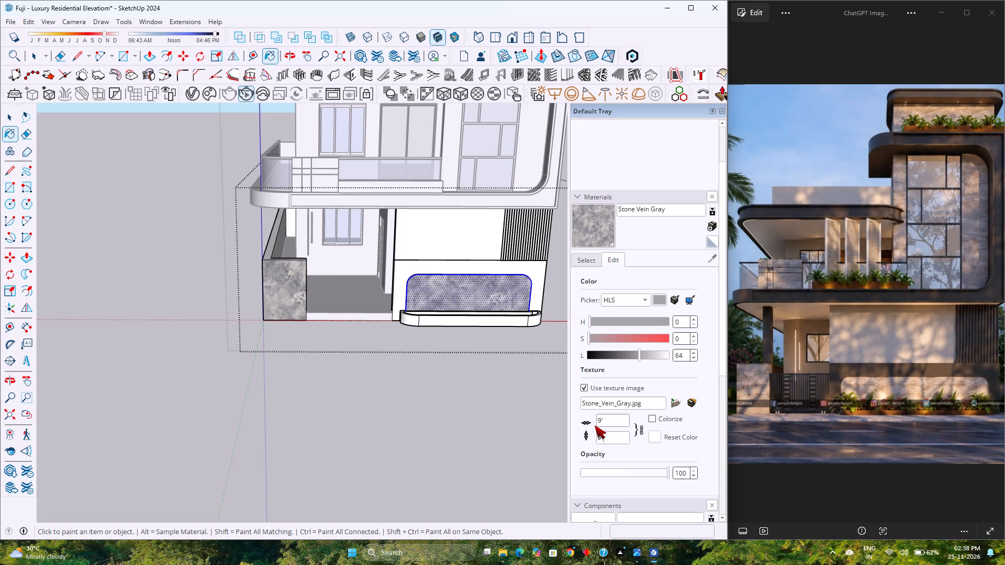
pyautogui.press('BackSpace')
pyautogui.press('1')
pyautogui.press('0')
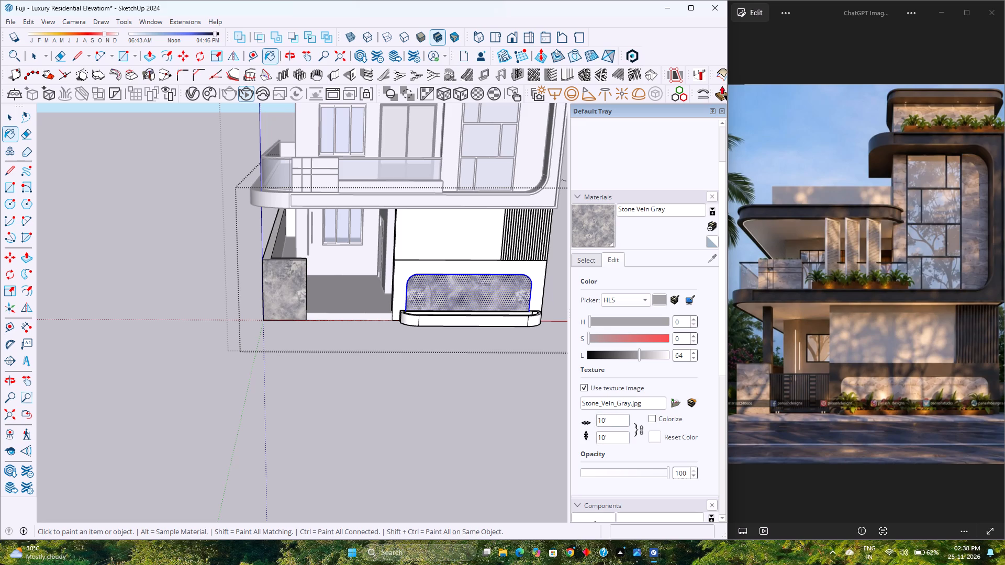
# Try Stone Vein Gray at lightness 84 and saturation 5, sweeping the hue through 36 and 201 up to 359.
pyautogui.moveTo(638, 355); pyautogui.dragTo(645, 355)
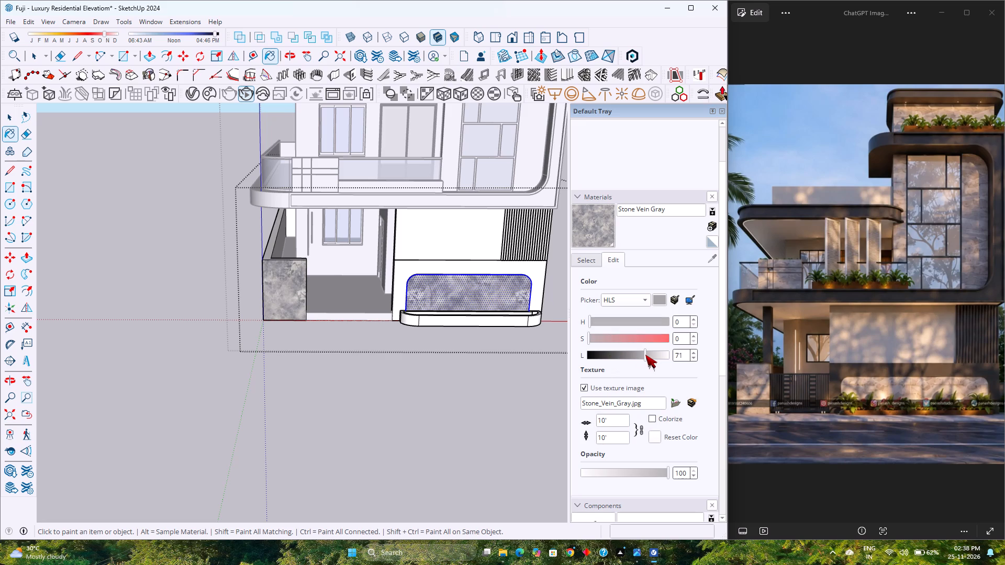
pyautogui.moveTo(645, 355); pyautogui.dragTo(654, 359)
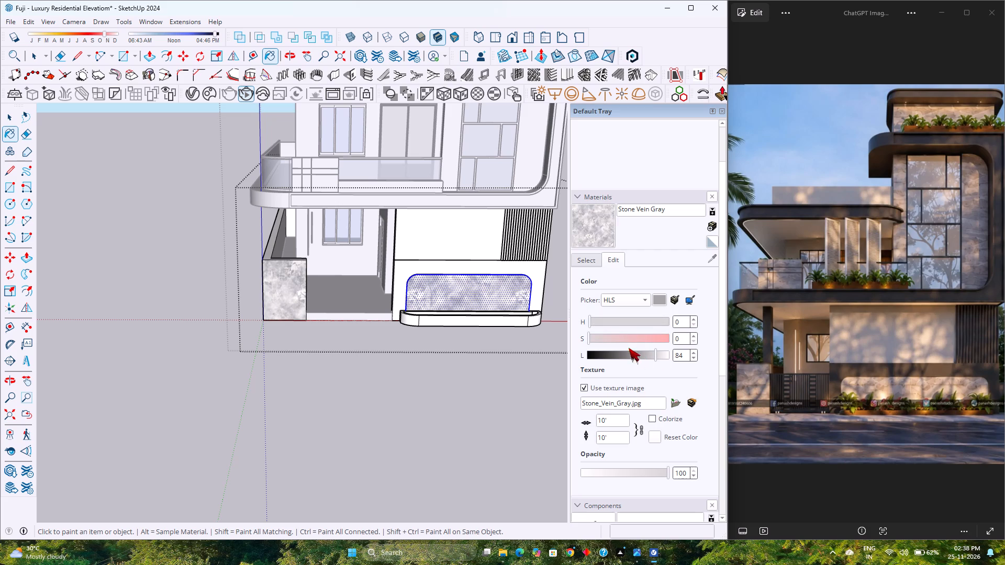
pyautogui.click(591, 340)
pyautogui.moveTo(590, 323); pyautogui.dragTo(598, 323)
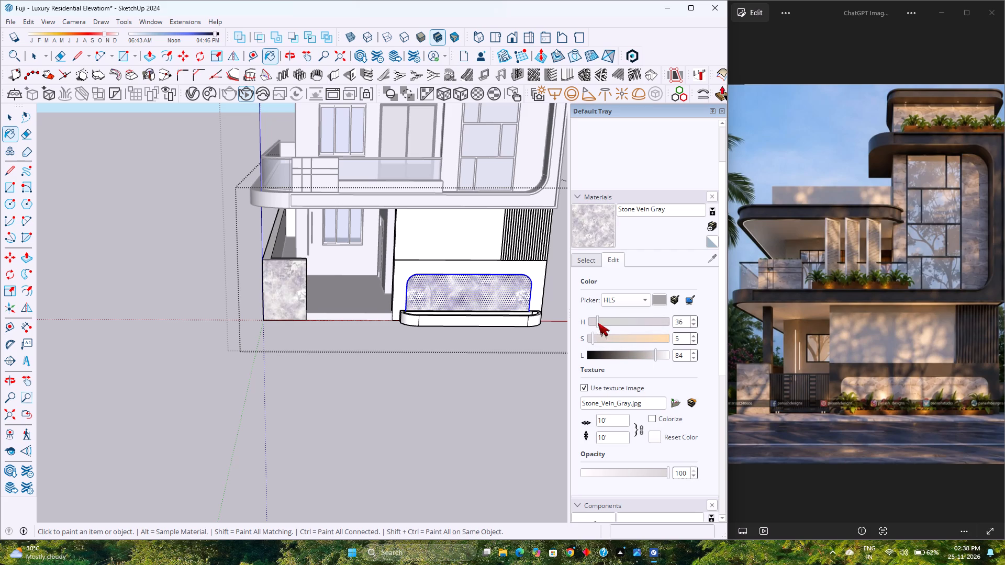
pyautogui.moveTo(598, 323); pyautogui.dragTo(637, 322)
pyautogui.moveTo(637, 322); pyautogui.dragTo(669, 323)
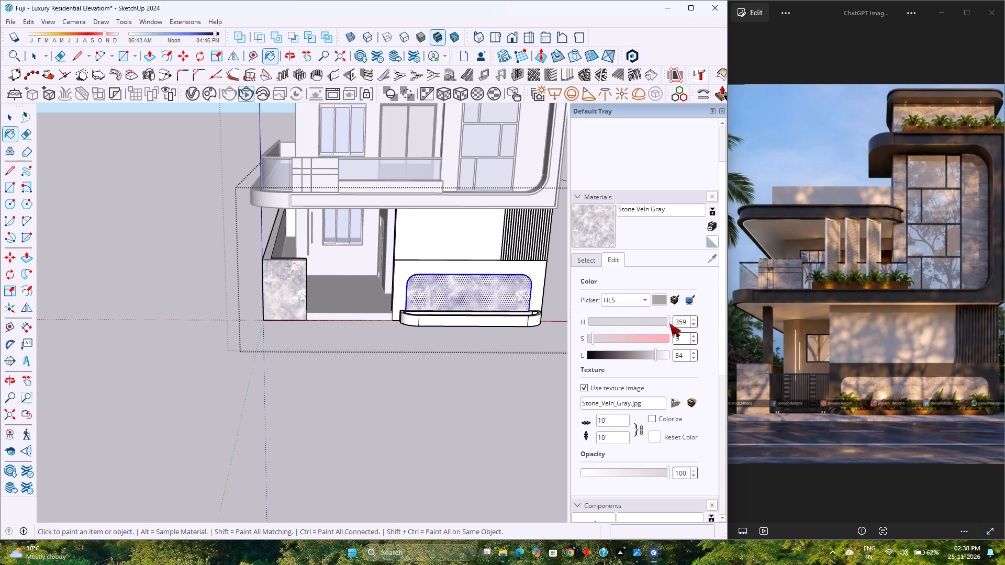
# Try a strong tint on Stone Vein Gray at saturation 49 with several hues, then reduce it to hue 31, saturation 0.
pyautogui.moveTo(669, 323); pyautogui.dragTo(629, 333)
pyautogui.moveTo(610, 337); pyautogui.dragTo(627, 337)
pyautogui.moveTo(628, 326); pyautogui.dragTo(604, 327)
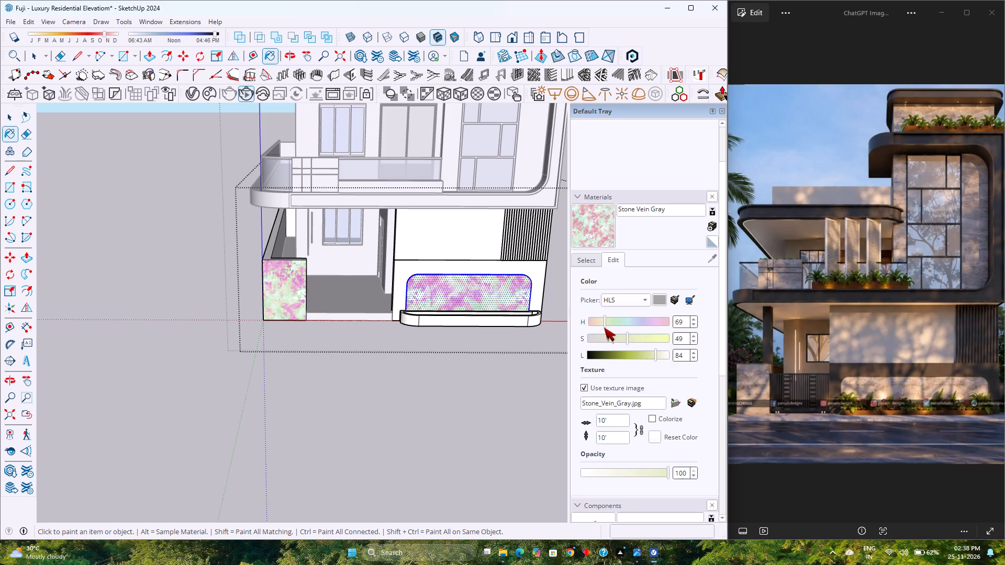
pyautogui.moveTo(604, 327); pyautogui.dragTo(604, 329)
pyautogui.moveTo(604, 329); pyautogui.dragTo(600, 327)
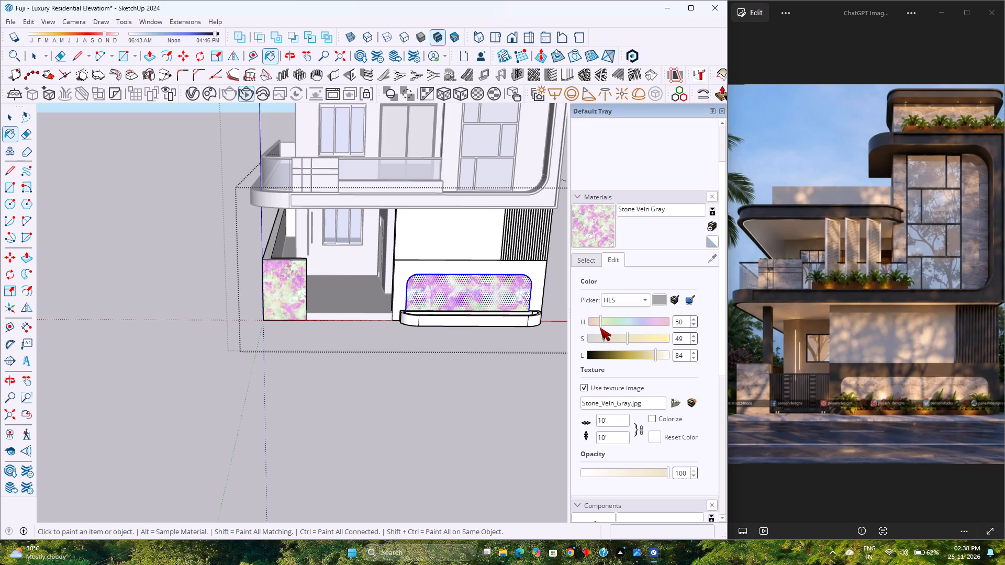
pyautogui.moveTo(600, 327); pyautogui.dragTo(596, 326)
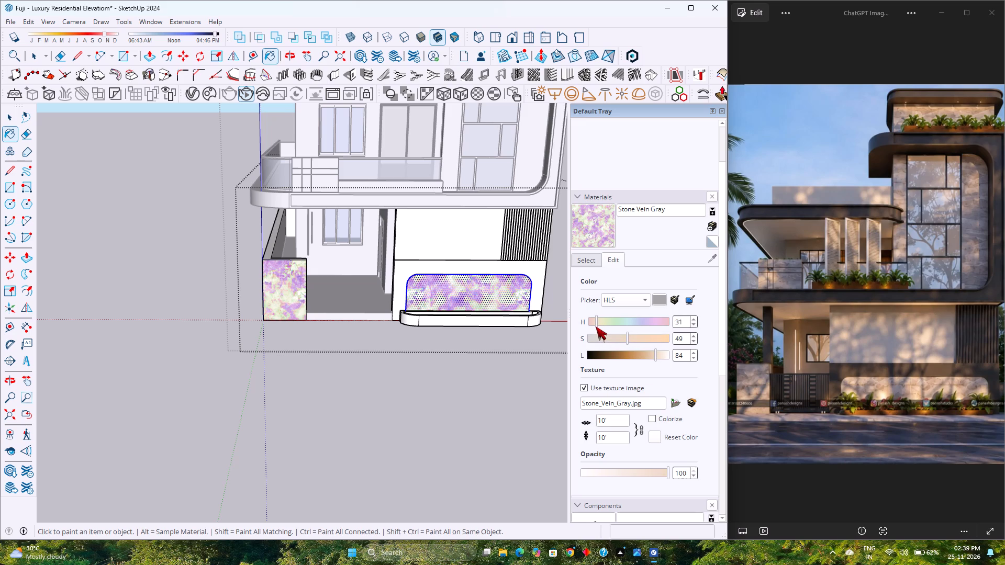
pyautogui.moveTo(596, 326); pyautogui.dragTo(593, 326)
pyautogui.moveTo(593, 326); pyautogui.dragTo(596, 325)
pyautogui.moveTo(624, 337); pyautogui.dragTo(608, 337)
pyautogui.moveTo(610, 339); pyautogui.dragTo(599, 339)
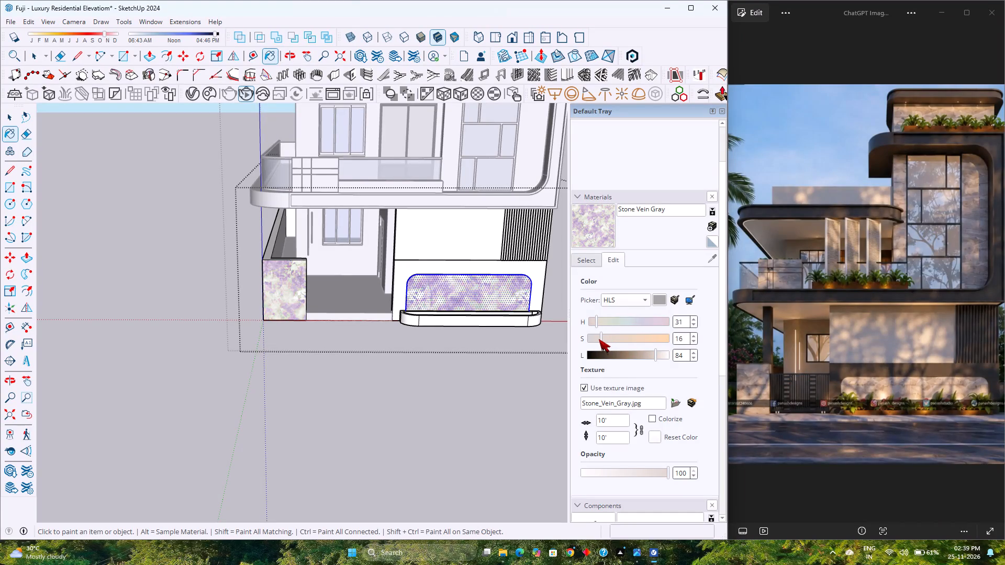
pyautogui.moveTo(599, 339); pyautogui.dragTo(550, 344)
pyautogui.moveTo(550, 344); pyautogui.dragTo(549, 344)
# Set Stone Vein Gray's lightness to 80 and saturation to 4, checking the compound wall up close.
pyautogui.click(653, 355)
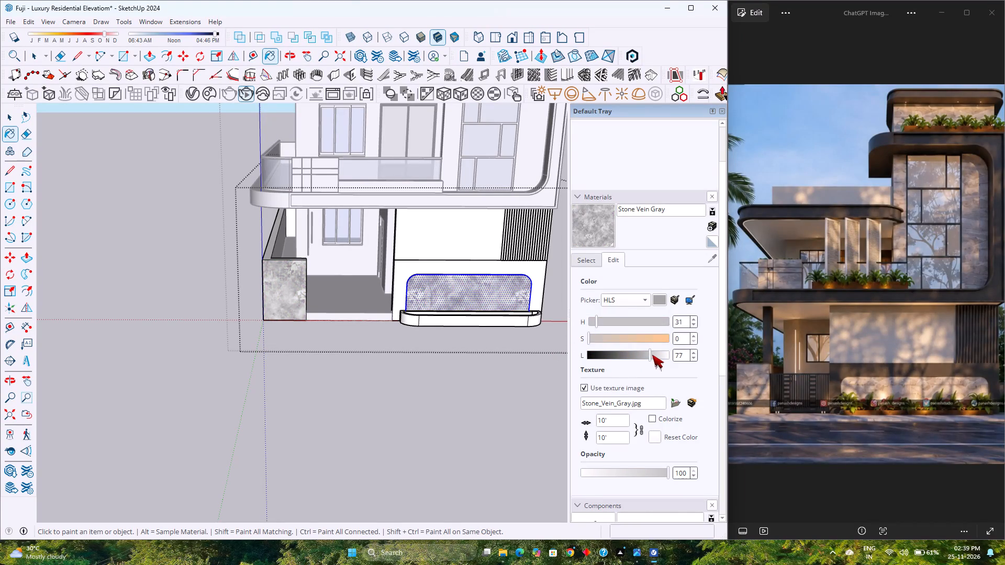
pyautogui.click(590, 342)
pyautogui.scroll(3, 399, 321)
pyautogui.scroll(3, 266, 300)
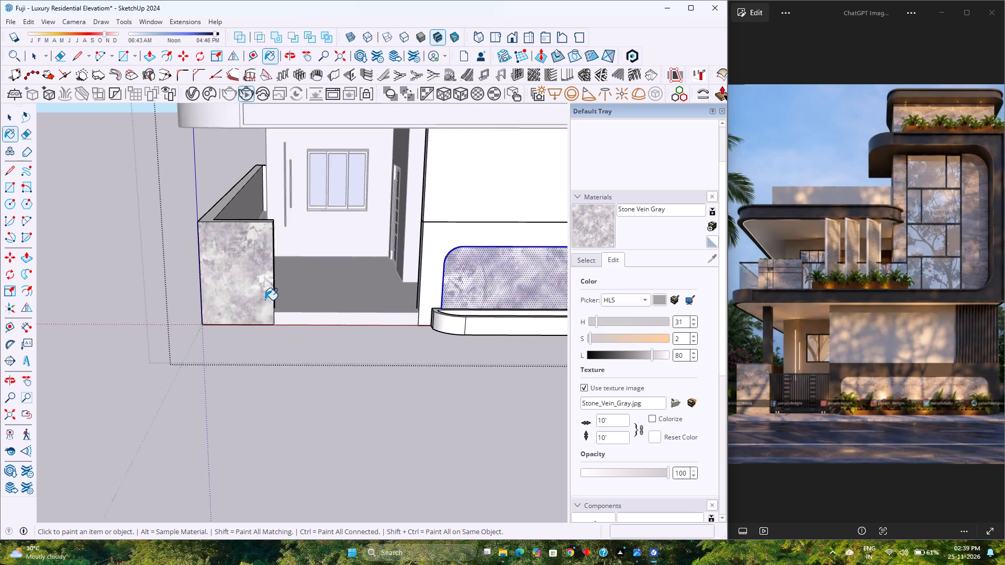
pyautogui.scroll(9, 264, 299)
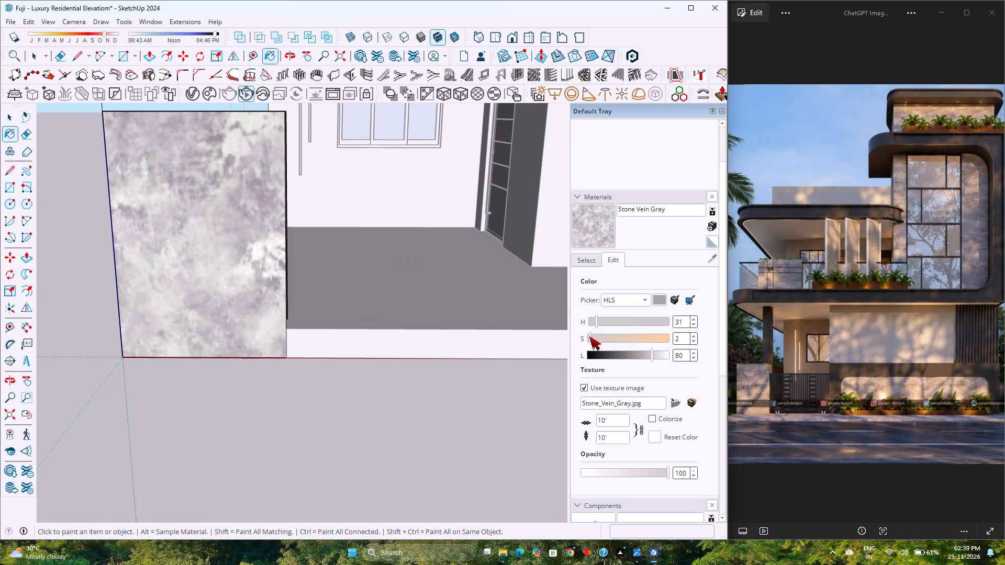
pyautogui.click(587, 338)
# Compare hues across the full range on the compound wall and set Stone Vein Gray's hue to 14.
pyautogui.moveTo(596, 323); pyautogui.dragTo(596, 328)
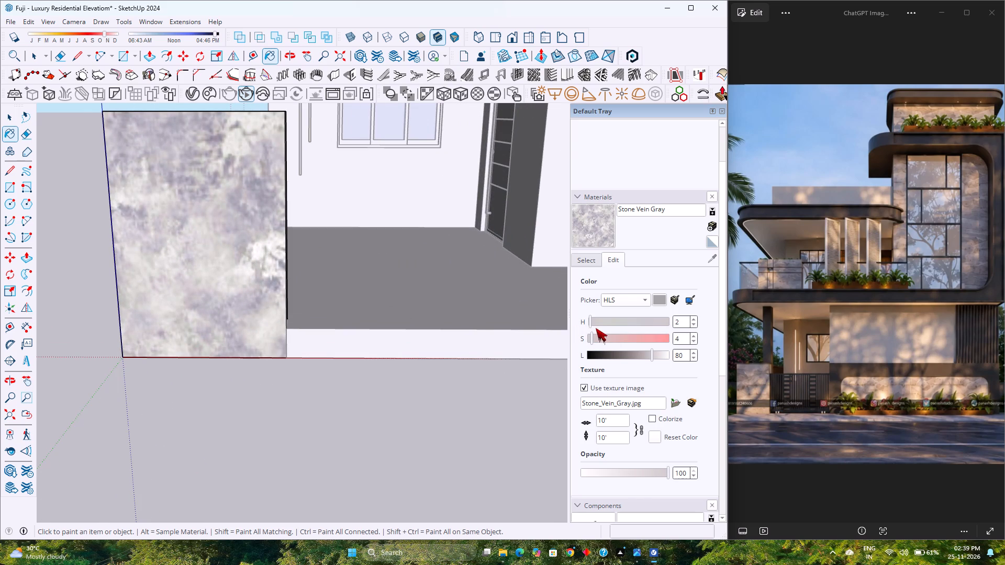
pyautogui.moveTo(596, 328); pyautogui.dragTo(651, 329)
pyautogui.moveTo(651, 329); pyautogui.dragTo(646, 329)
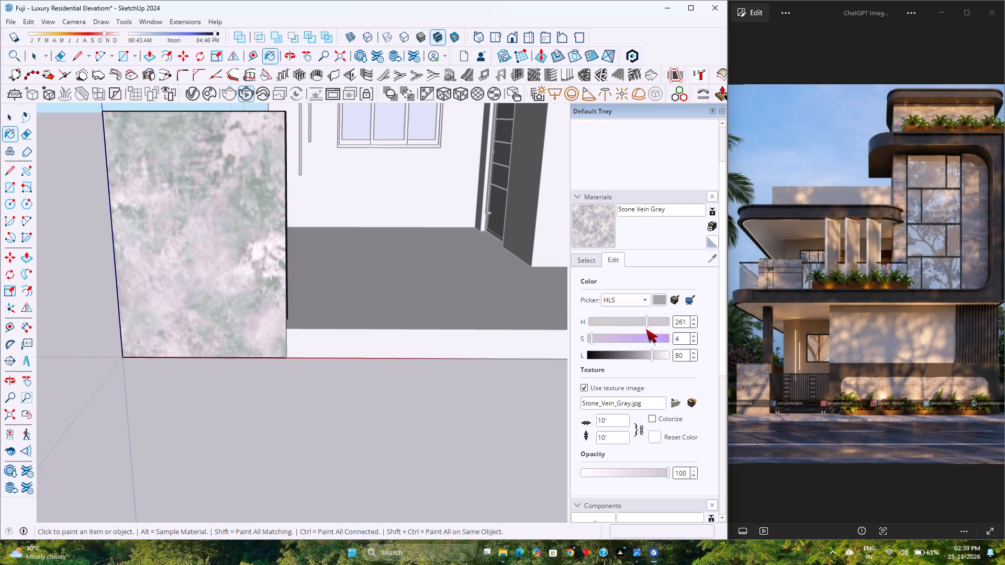
pyautogui.moveTo(646, 329); pyautogui.dragTo(669, 329)
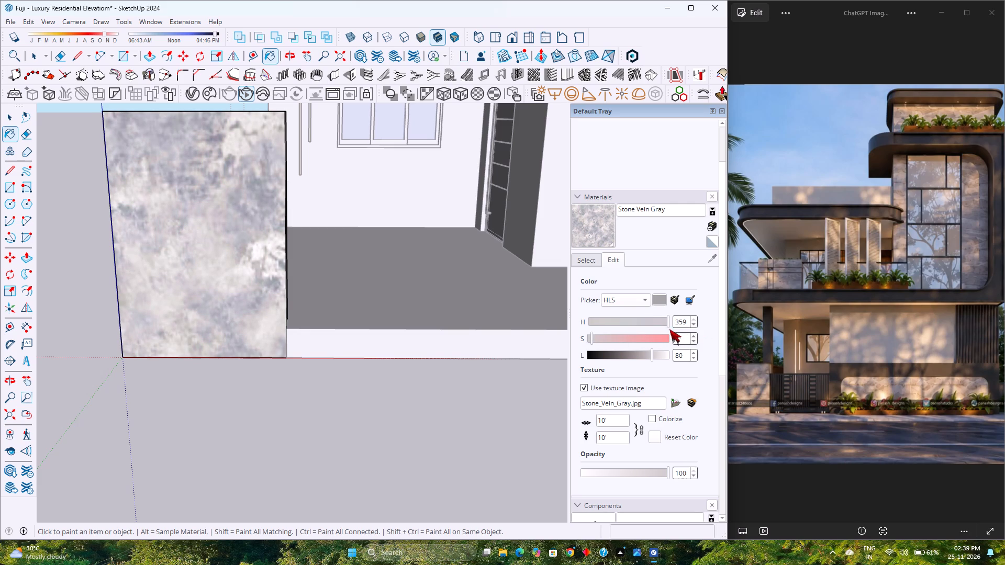
pyautogui.moveTo(669, 329); pyautogui.dragTo(616, 332)
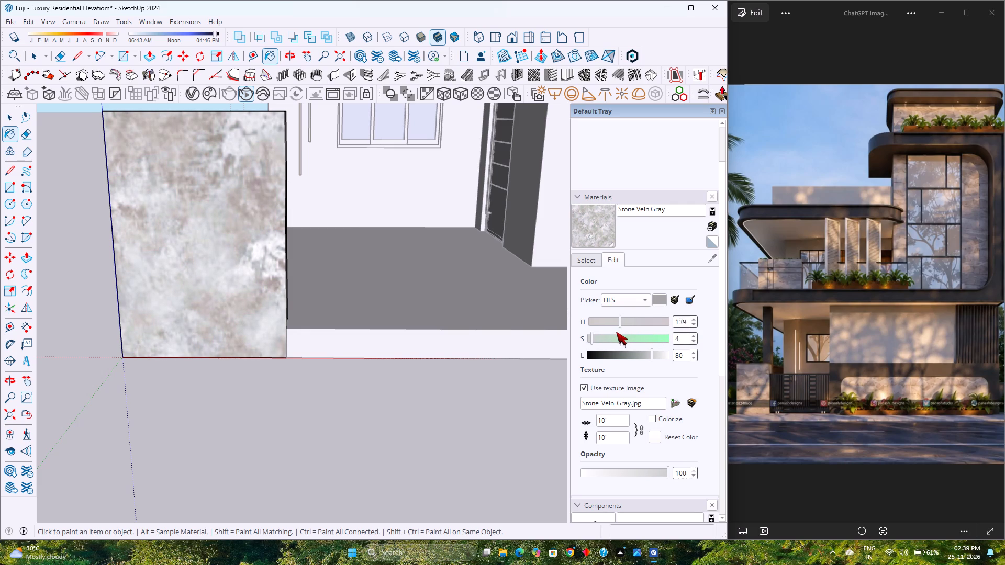
pyautogui.moveTo(616, 332); pyautogui.dragTo(599, 336)
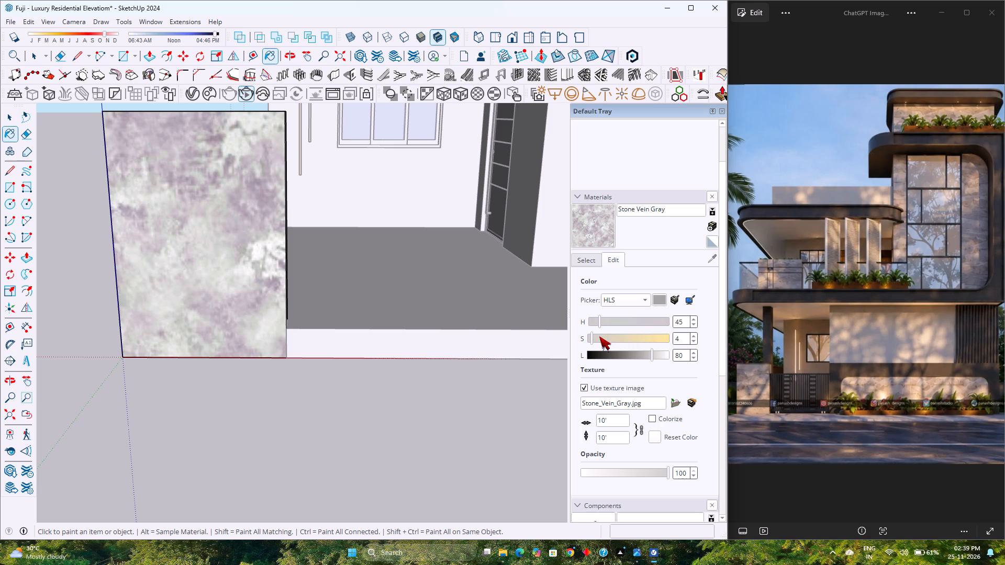
pyautogui.moveTo(599, 336); pyautogui.dragTo(566, 341)
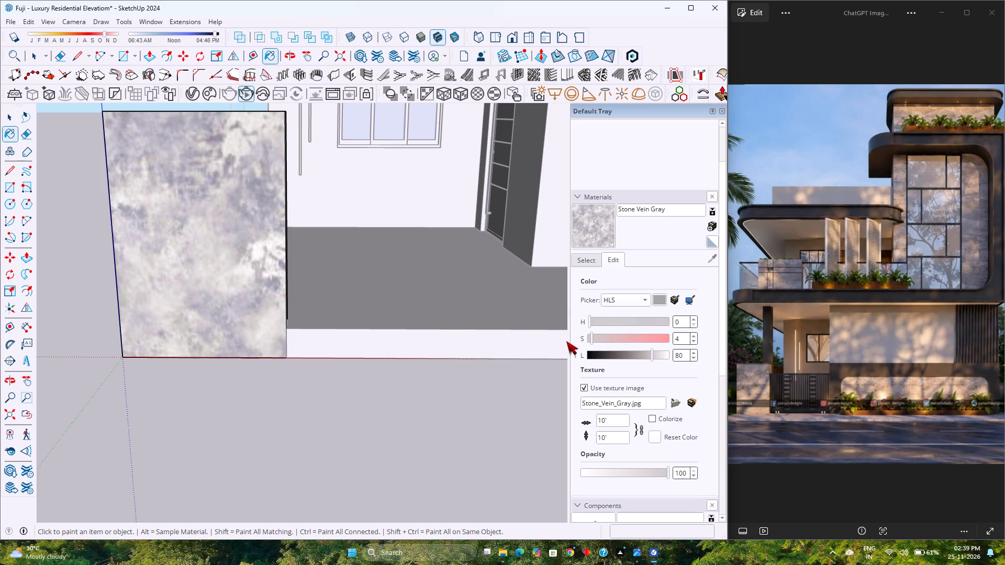
pyautogui.moveTo(566, 341); pyautogui.dragTo(591, 328)
pyautogui.moveTo(591, 328); pyautogui.dragTo(593, 328)
# Apply the adjusted Stone Vein Gray to the front face of the rounded ground-floor panel.
pyautogui.scroll(-4, 307, 346)
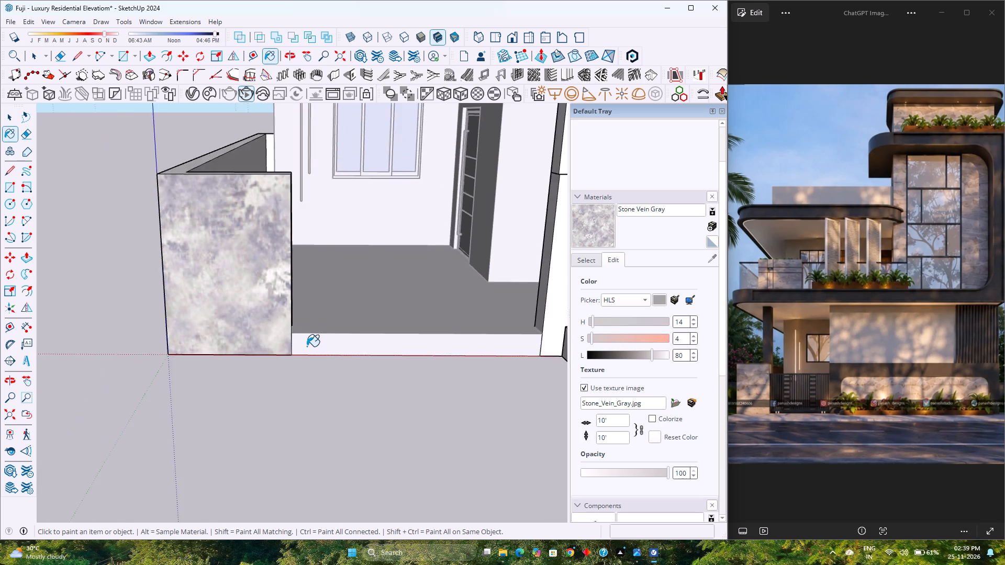
pyautogui.scroll(-16, 307, 346)
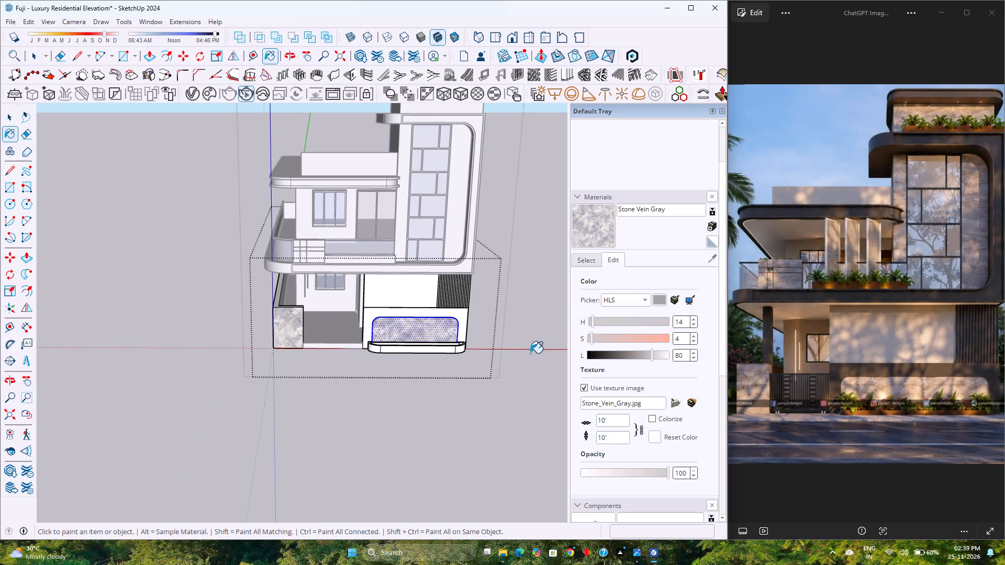
pyautogui.click(446, 333)
# Examine the Stone Vein Gray finish on the rounded ground-floor panel and compound wall against the reference image.
pyautogui.press('space')
pyautogui.scroll(-1, 432, 344)
pyautogui.click(417, 377)
pyautogui.scroll(4, 410, 371)
pyautogui.moveTo(407, 370); pyautogui.dragTo(383, 315, button='middle')
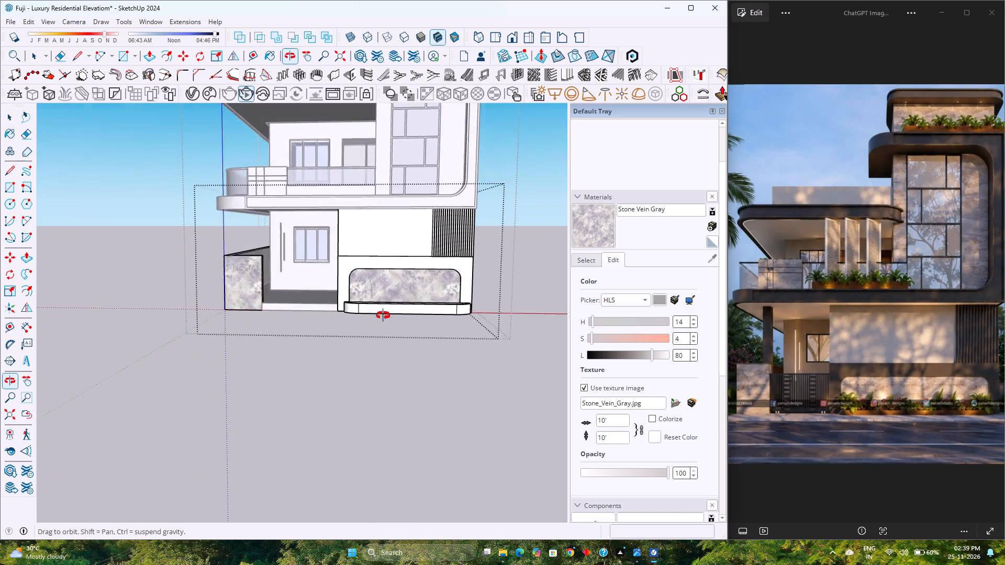
pyautogui.moveTo(383, 315); pyautogui.dragTo(383, 312, button='middle')
pyautogui.middleClick(383, 312)
pyautogui.scroll(8, 395, 215)
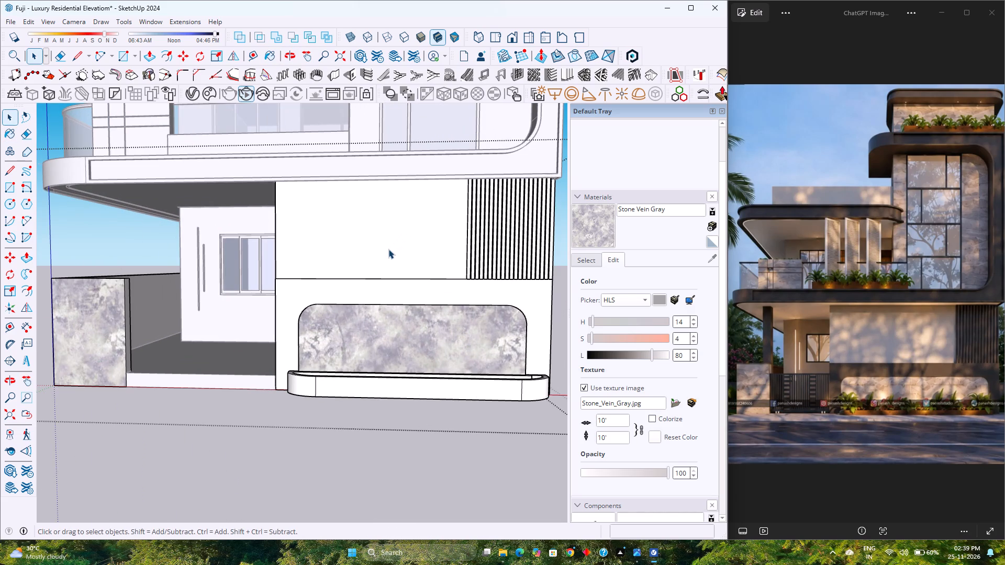
pyautogui.scroll(4, 388, 249)
pyautogui.scroll(-3, 388, 249)
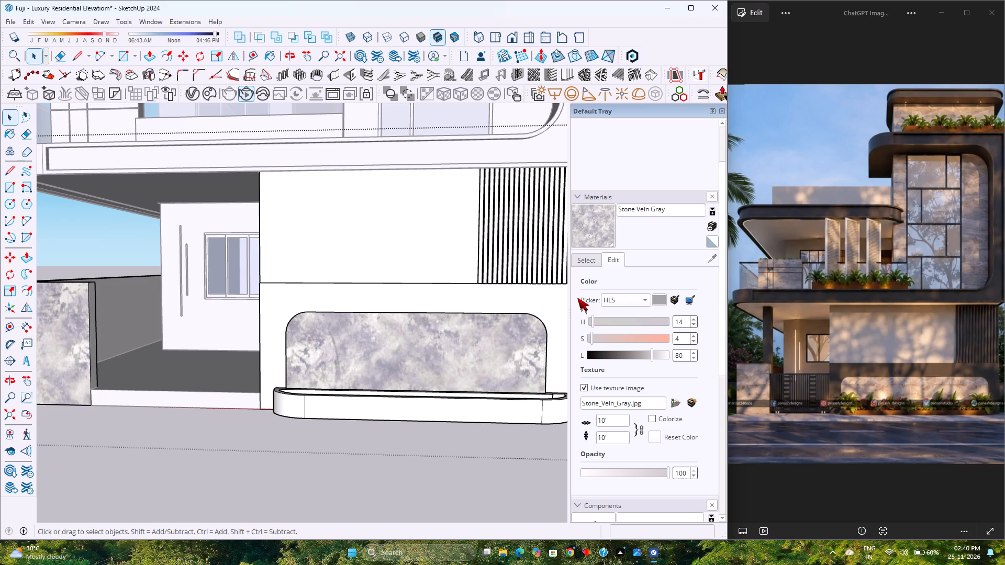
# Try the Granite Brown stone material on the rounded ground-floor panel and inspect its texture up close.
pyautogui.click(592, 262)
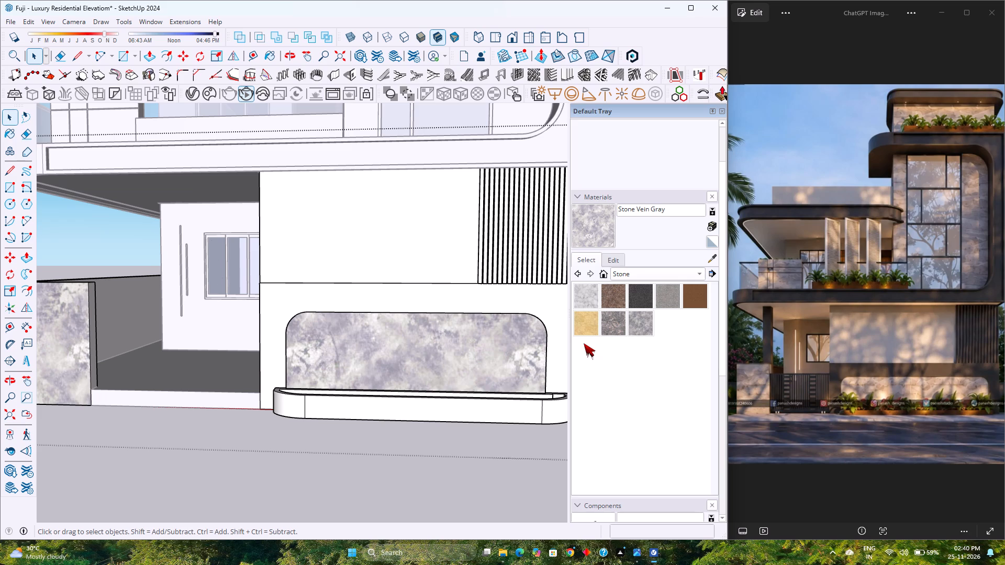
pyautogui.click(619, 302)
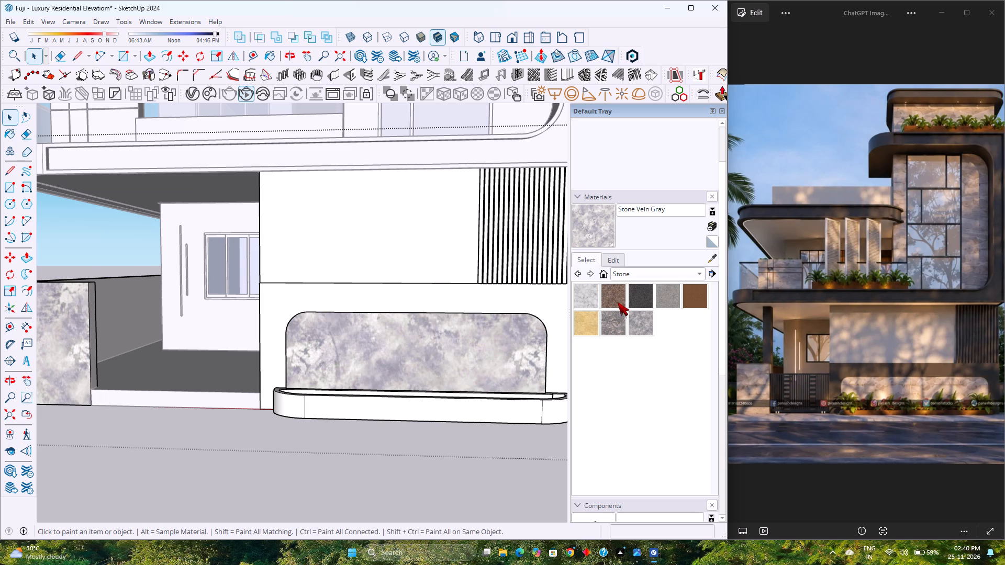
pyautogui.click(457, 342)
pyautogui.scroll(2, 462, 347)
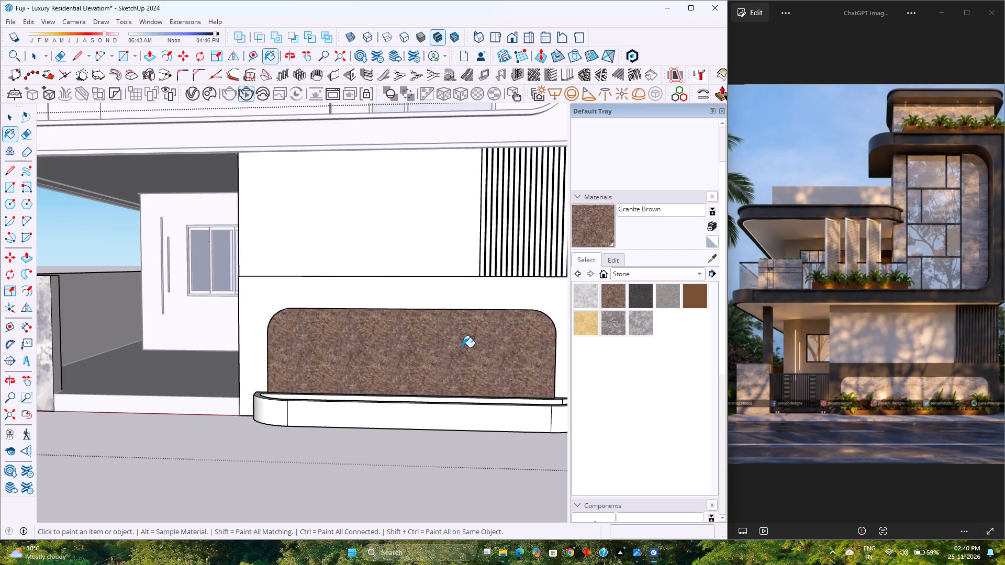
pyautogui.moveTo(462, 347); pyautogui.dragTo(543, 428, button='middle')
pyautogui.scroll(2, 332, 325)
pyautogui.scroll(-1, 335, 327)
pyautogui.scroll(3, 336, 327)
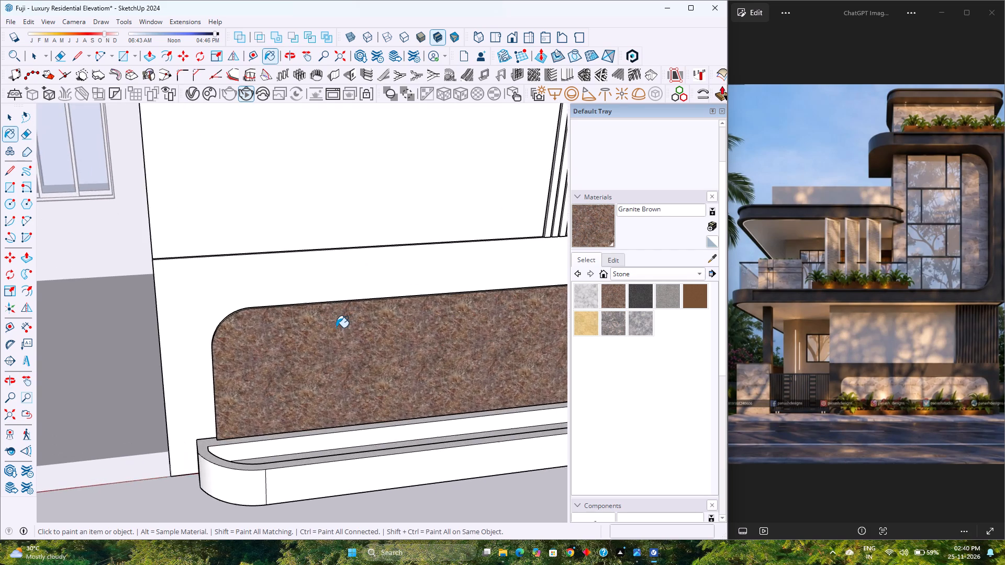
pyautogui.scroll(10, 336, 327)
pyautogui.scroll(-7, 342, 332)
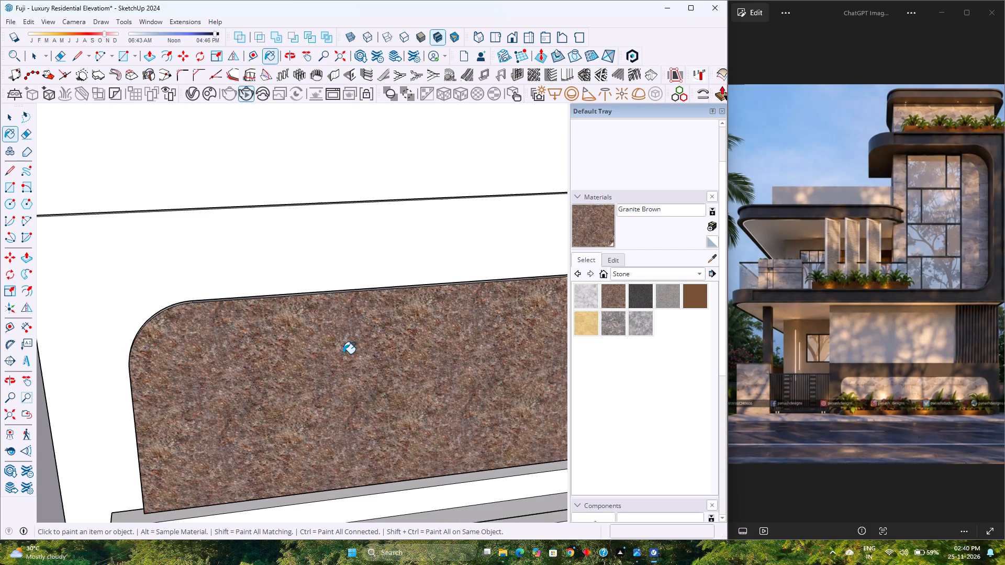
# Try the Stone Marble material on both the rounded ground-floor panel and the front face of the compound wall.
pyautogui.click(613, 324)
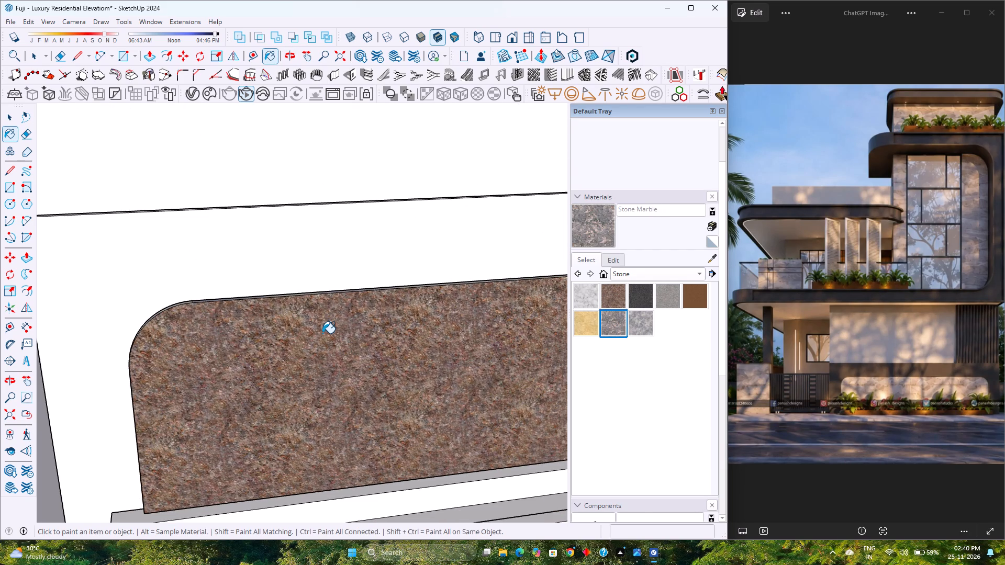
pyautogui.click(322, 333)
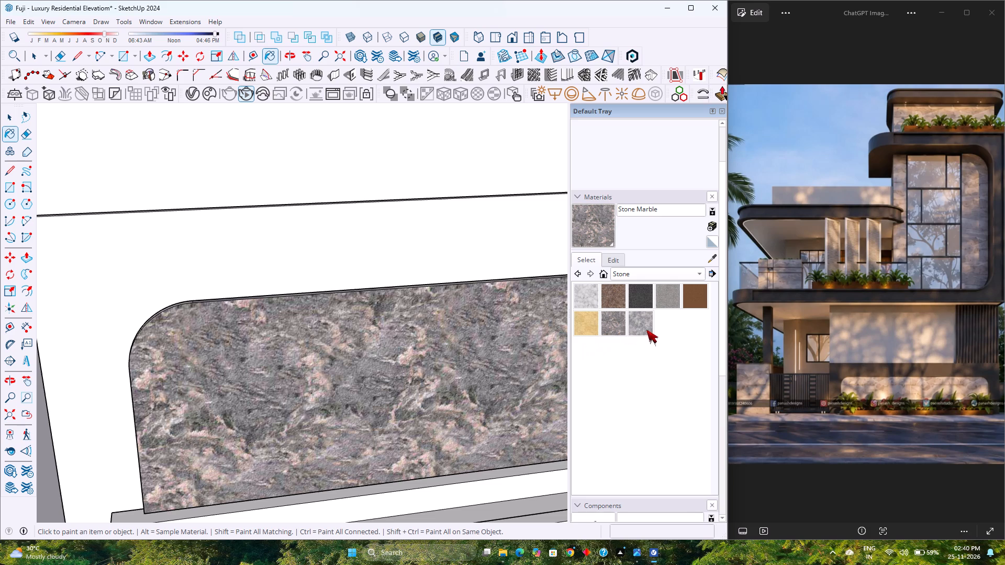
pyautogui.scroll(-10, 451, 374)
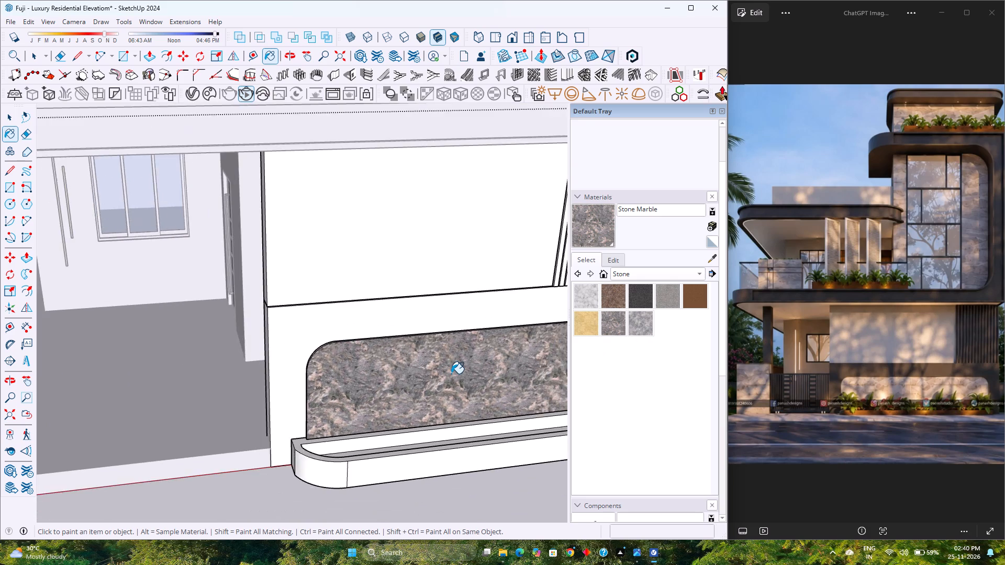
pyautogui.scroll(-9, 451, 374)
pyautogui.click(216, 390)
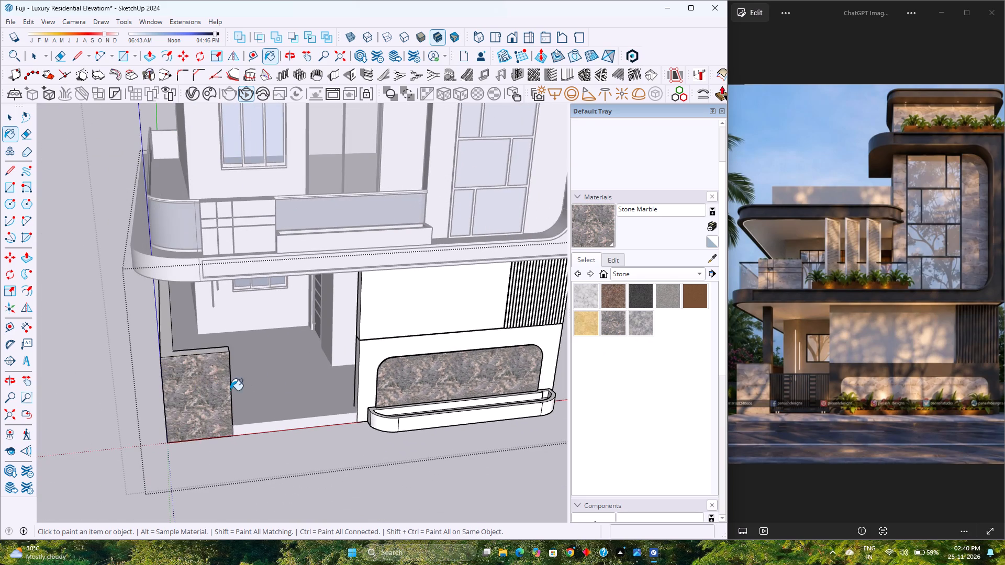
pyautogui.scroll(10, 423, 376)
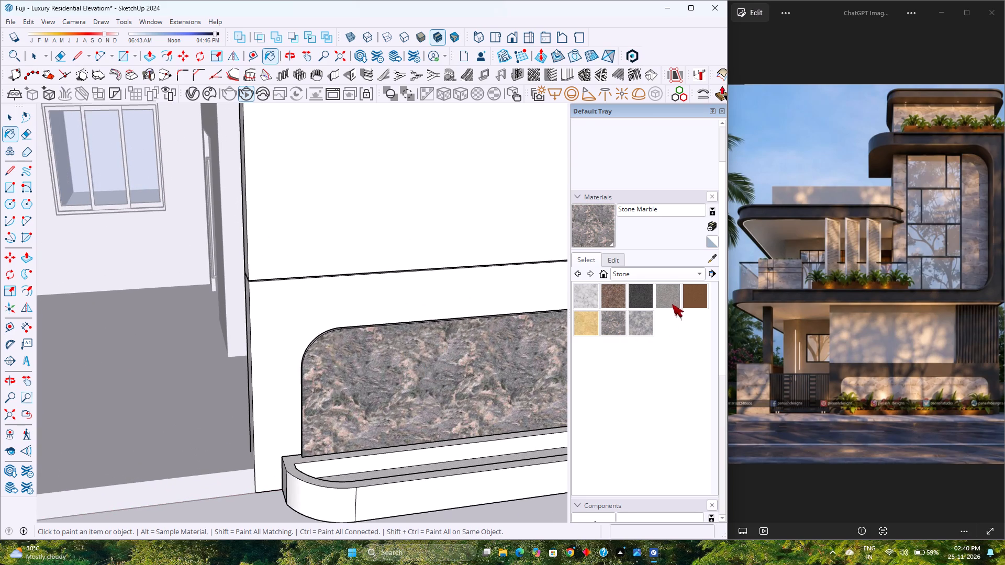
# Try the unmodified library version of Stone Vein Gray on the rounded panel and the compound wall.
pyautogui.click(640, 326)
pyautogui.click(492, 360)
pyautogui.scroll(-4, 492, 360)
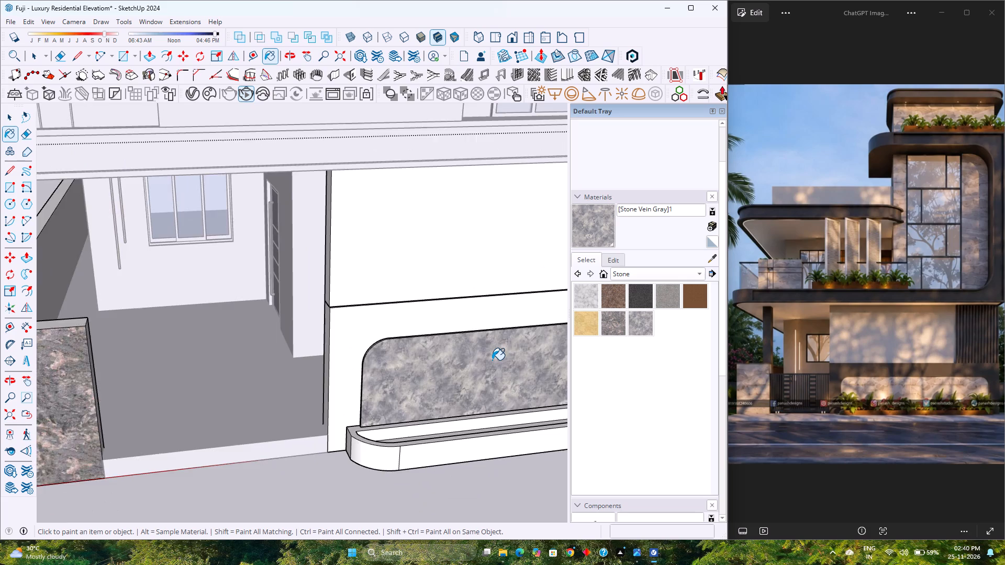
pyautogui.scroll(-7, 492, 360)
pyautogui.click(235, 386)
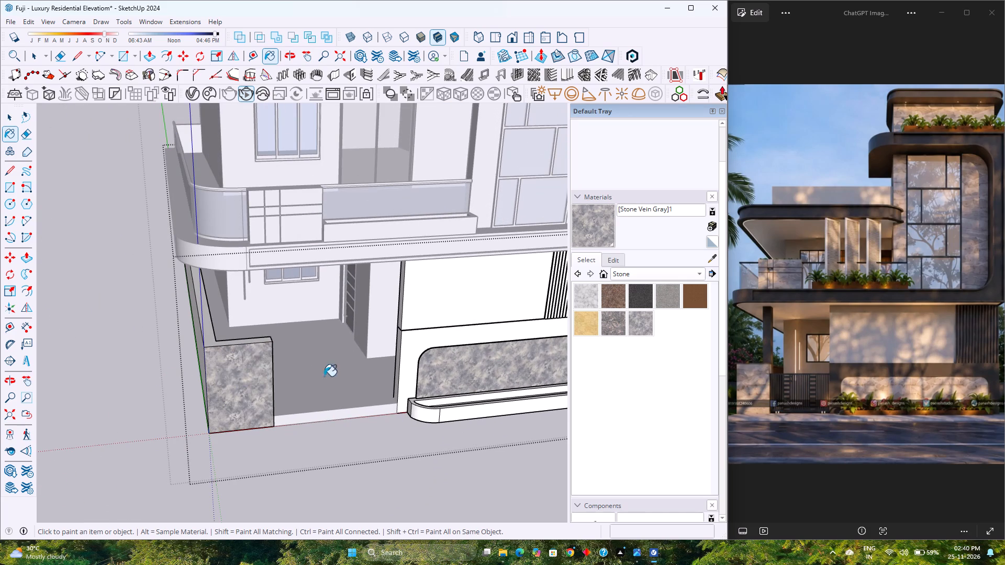
# Apply the Carrera Marble stone material to the rounded ground-floor panel and the compound wall's front face.
pyautogui.click(589, 298)
pyautogui.click(515, 356)
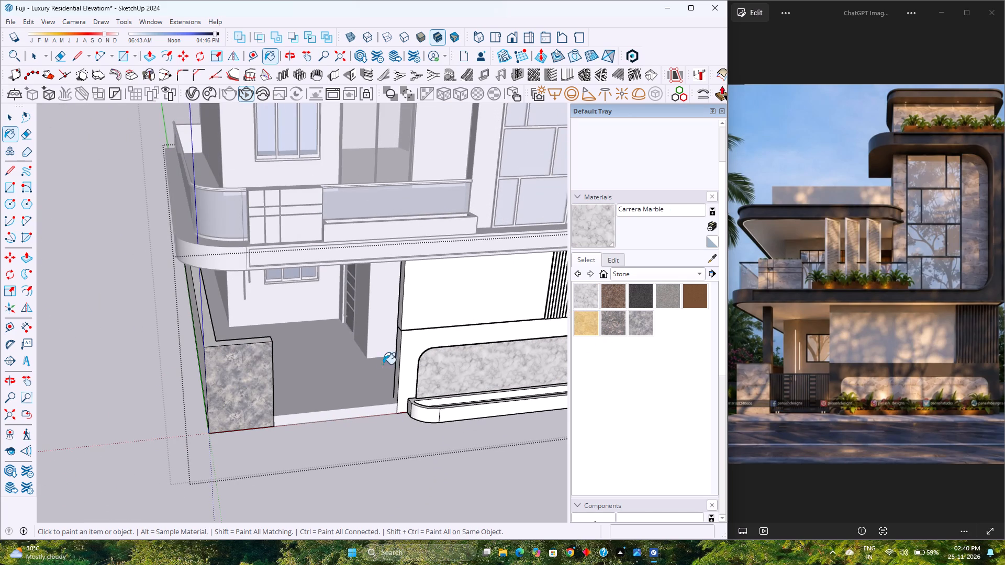
pyautogui.click(251, 377)
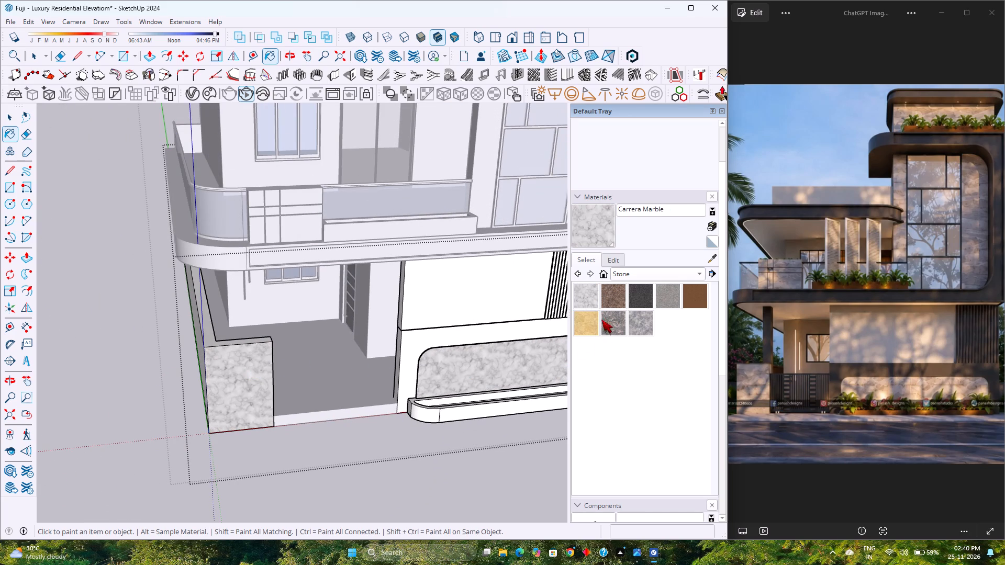
# Tint Carrera Marble a warm off-white with hue 41, saturation 15 and lightness 90.
pyautogui.click(612, 257)
pyautogui.moveTo(600, 342); pyautogui.dragTo(636, 337)
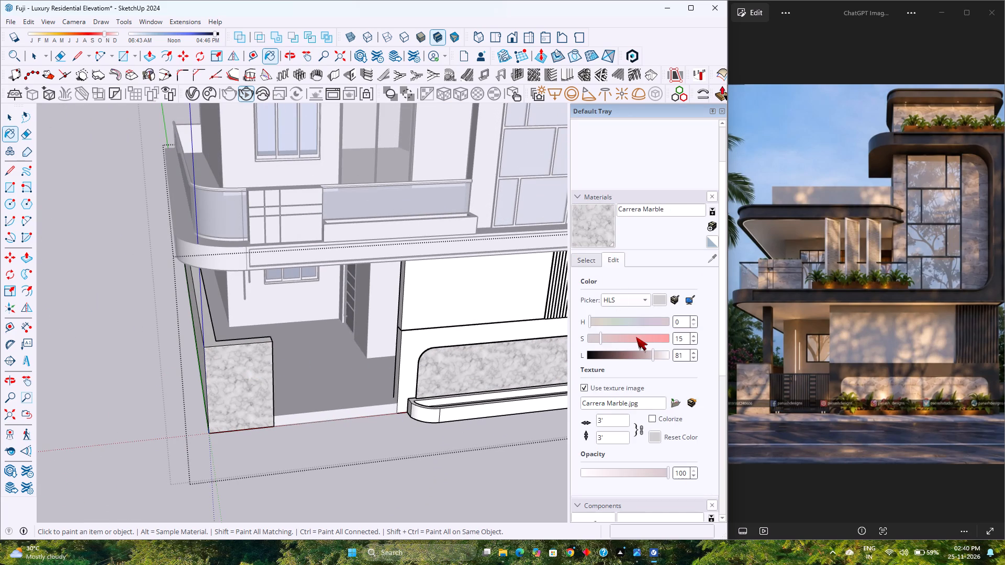
pyautogui.moveTo(636, 337); pyautogui.dragTo(614, 345)
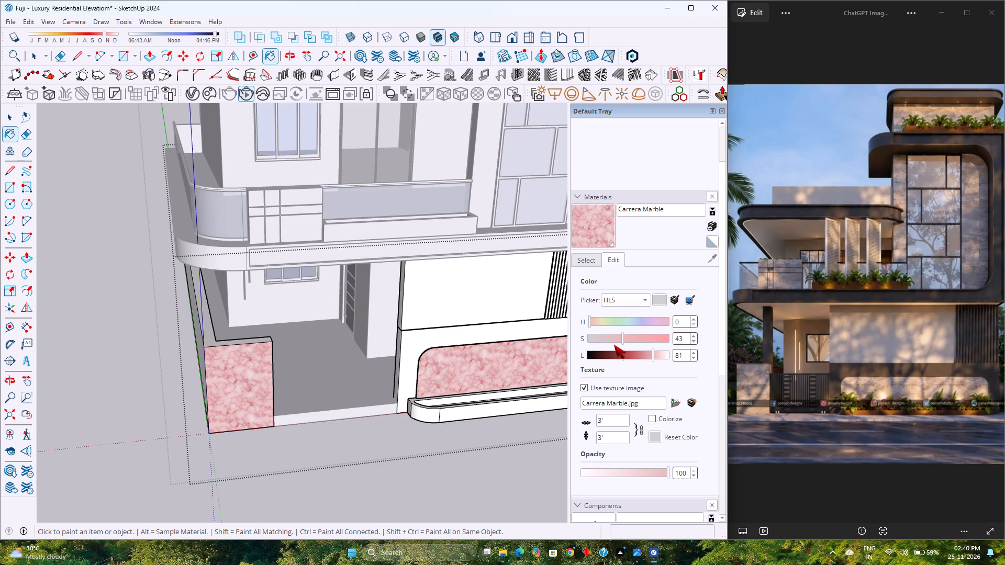
pyautogui.moveTo(614, 345); pyautogui.dragTo(600, 349)
pyautogui.moveTo(592, 318); pyautogui.dragTo(593, 322)
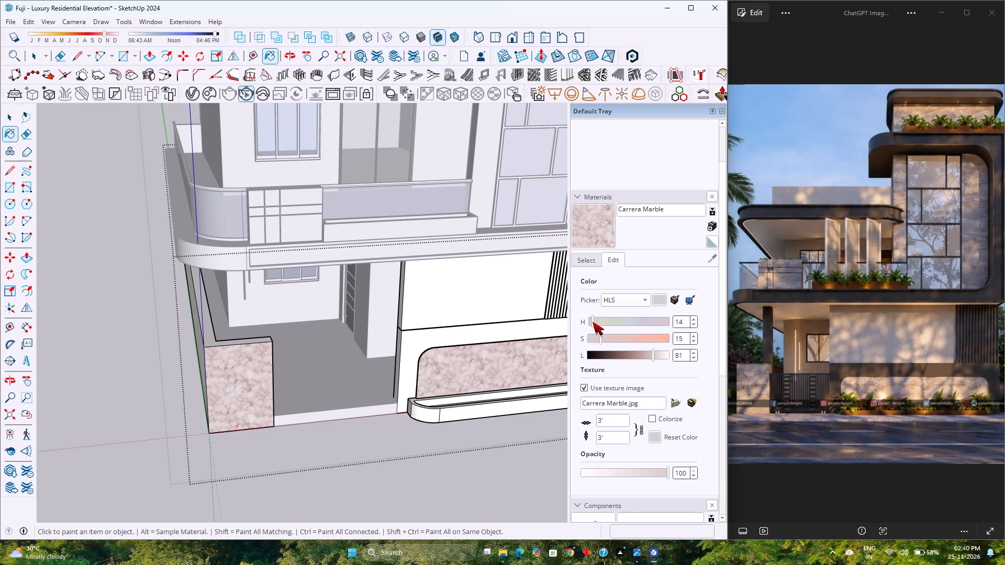
pyautogui.moveTo(593, 322); pyautogui.dragTo(607, 324)
pyautogui.moveTo(607, 324); pyautogui.dragTo(602, 326)
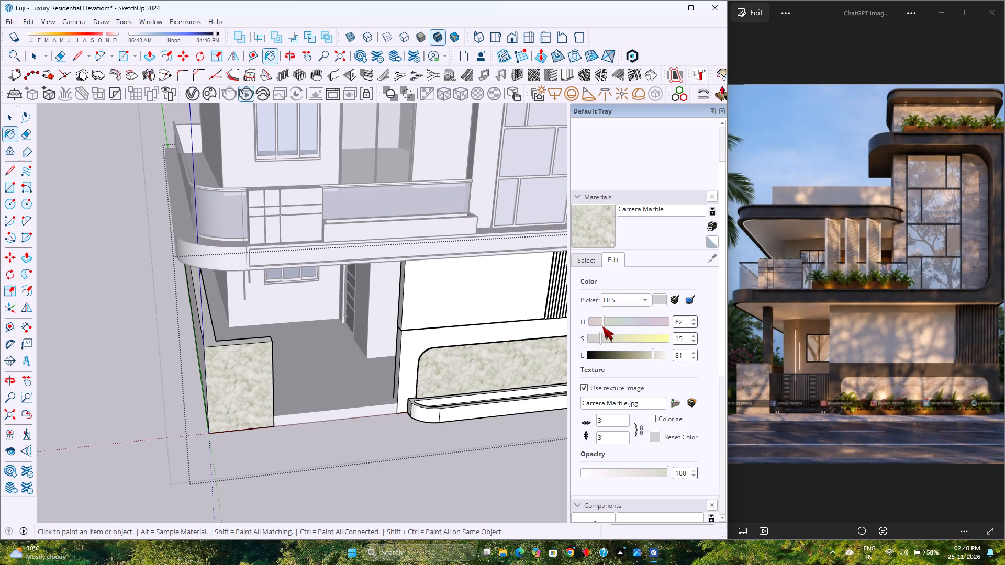
pyautogui.moveTo(602, 326); pyautogui.dragTo(598, 326)
pyautogui.moveTo(649, 355); pyautogui.dragTo(645, 355)
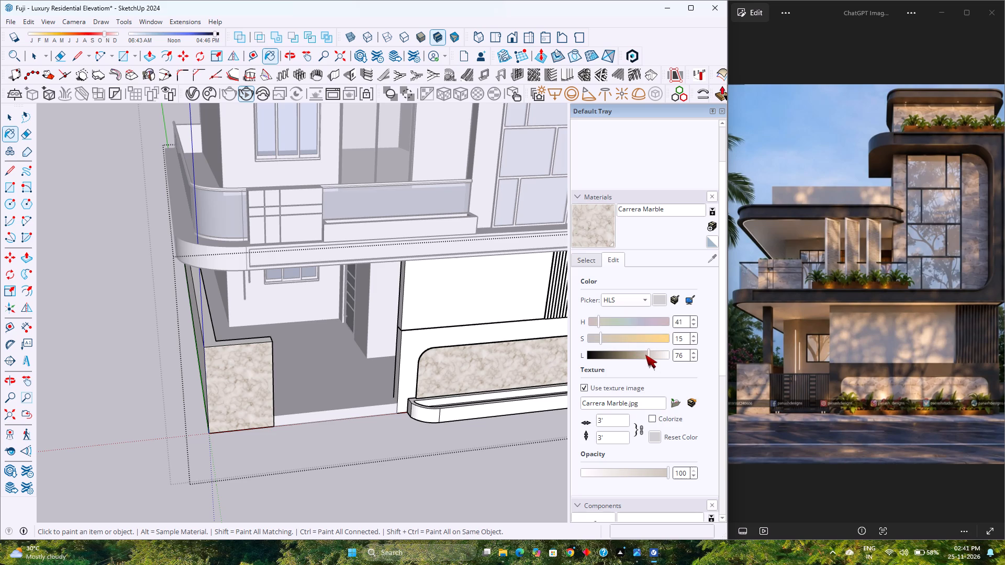
pyautogui.moveTo(645, 355); pyautogui.dragTo(660, 358)
# Enlarge the Carrera Marble texture to 8', repaint the compound wall's front face with it, and leave the ground-floor group.
pyautogui.click(601, 421)
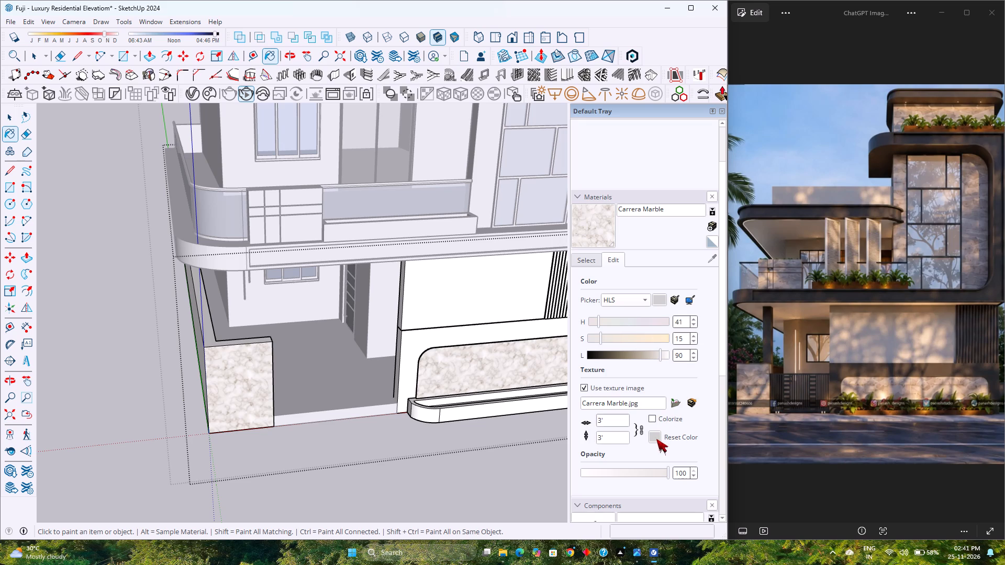
pyautogui.press('BackSpace')
pyautogui.press('8')
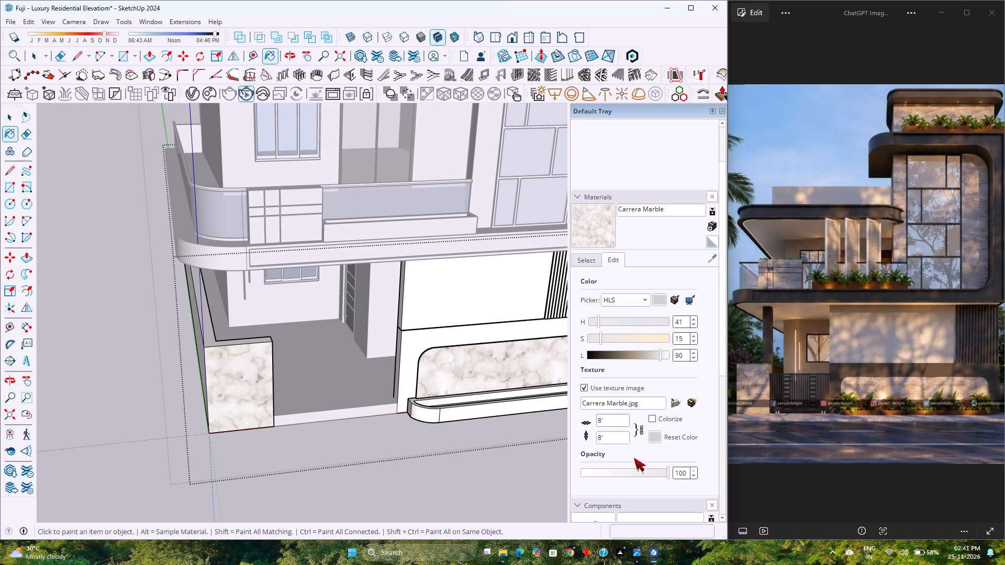
pyautogui.click(237, 394)
pyautogui.press('space')
pyautogui.scroll(-5, 270, 416)
pyautogui.moveTo(320, 444); pyautogui.dragTo(262, 403, button='middle')
pyautogui.middleClick(253, 388)
pyautogui.moveTo(252, 381); pyautogui.dragTo(252, 371, button='middle')
pyautogui.middleClick(252, 371)
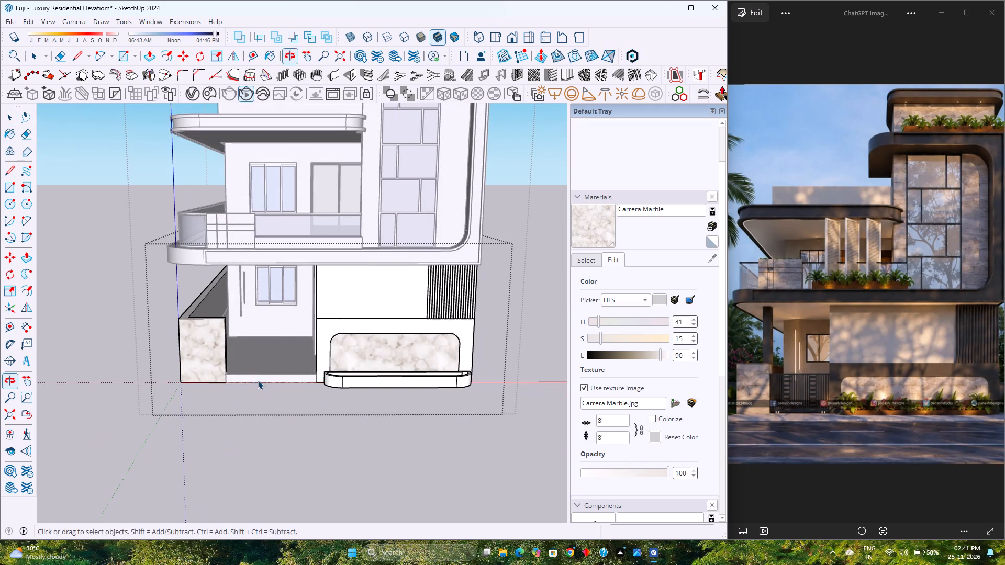
pyautogui.scroll(4, 258, 380)
pyautogui.click(307, 454)
# Compare the whole front elevation with its marble panel and compound wall against the reference image.
pyautogui.scroll(-3, 304, 450)
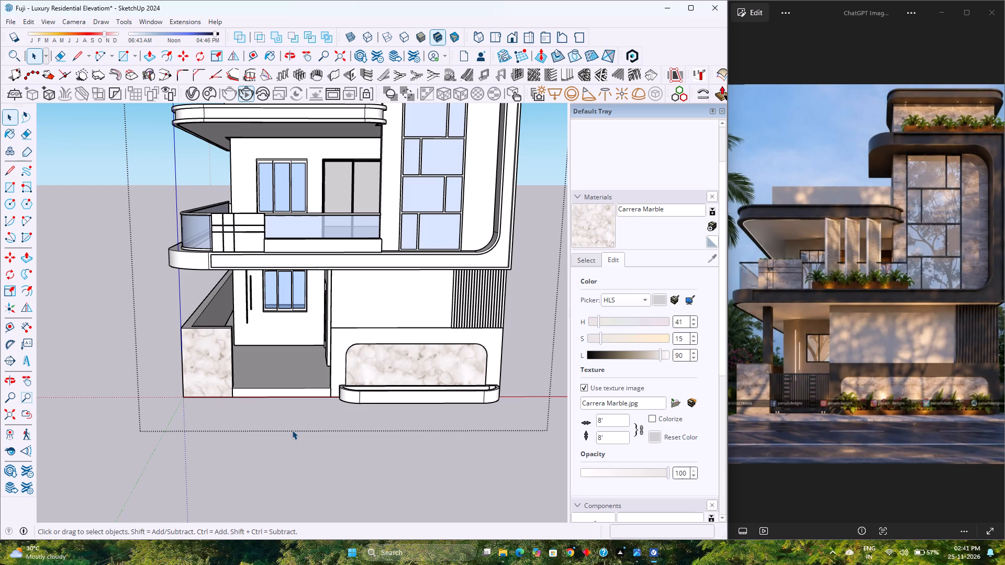
pyautogui.scroll(-3, 362, 414)
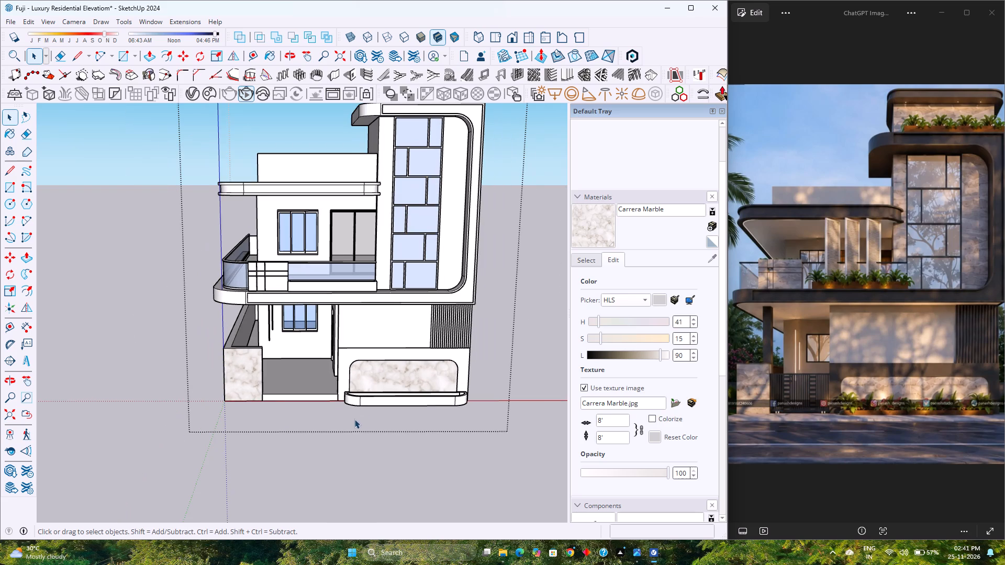
pyautogui.scroll(5, 343, 412)
pyautogui.scroll(-2, 341, 402)
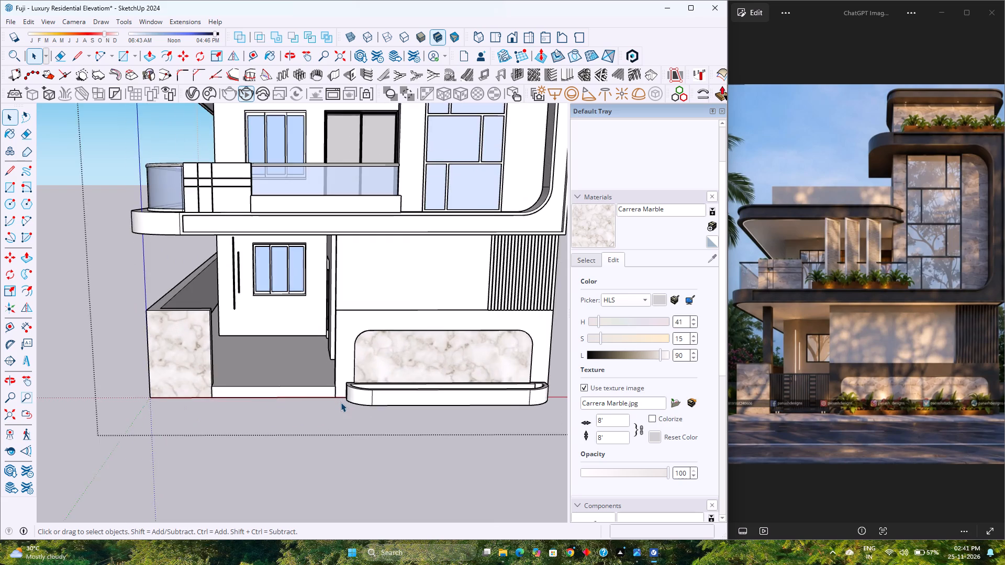
pyautogui.scroll(-1, 341, 402)
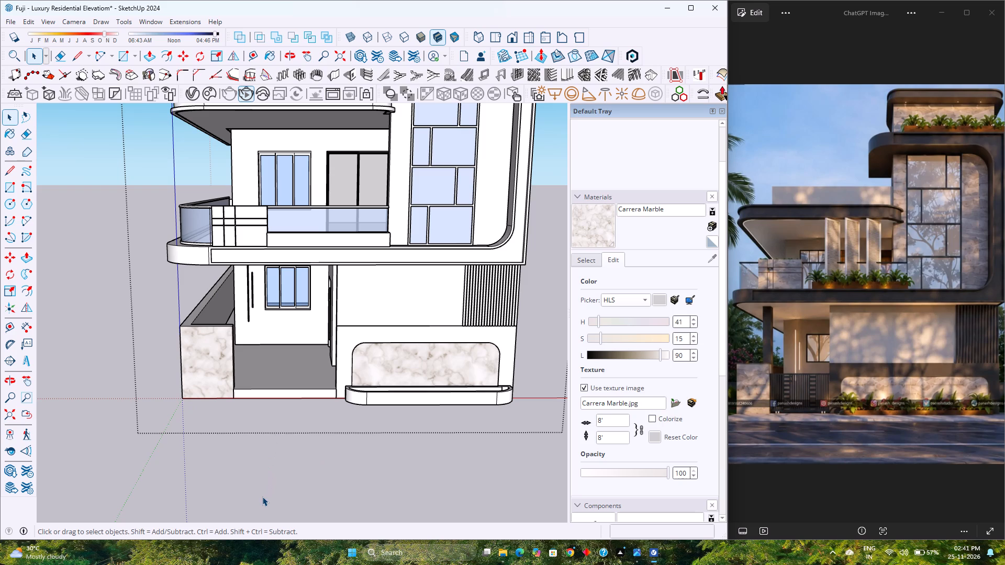
pyautogui.scroll(3, 253, 488)
pyautogui.scroll(-3, 253, 488)
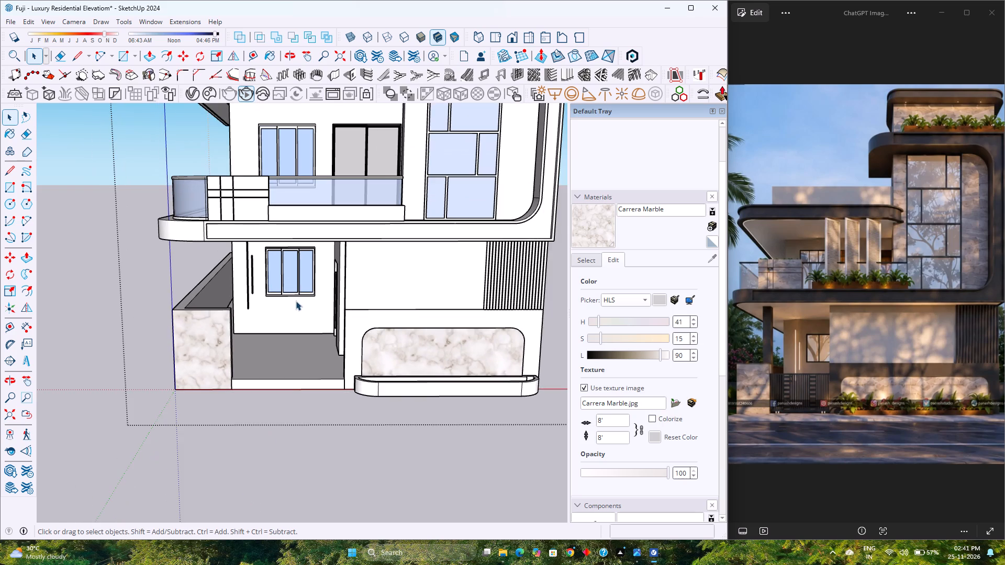
# Inspect the marble-clad compound wall, entrance area and ground-floor panel from close up and from several angles.
pyautogui.scroll(3, 289, 311)
pyautogui.scroll(13, 186, 423)
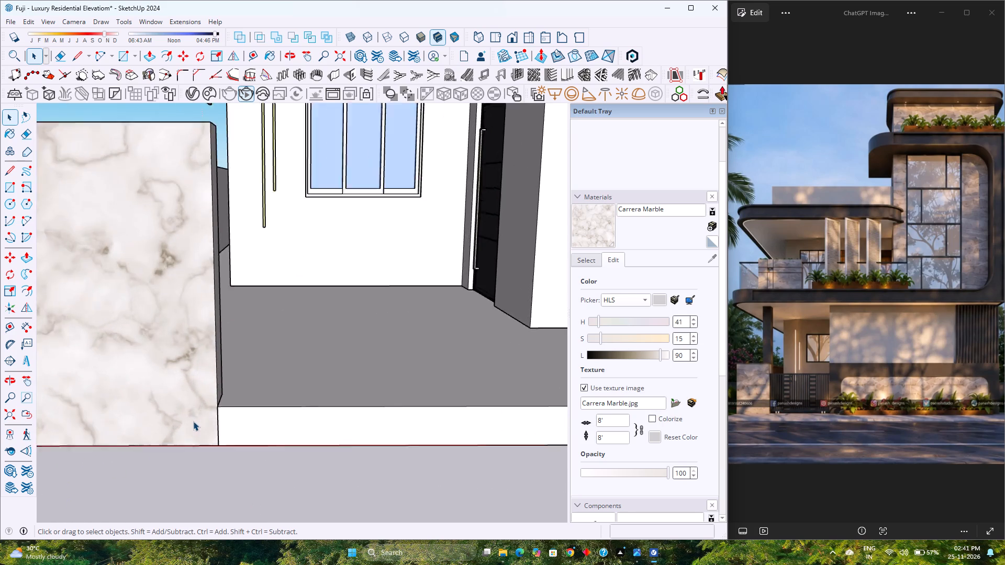
pyautogui.scroll(2, 193, 421)
pyautogui.moveTo(221, 414); pyautogui.dragTo(210, 425, button='middle')
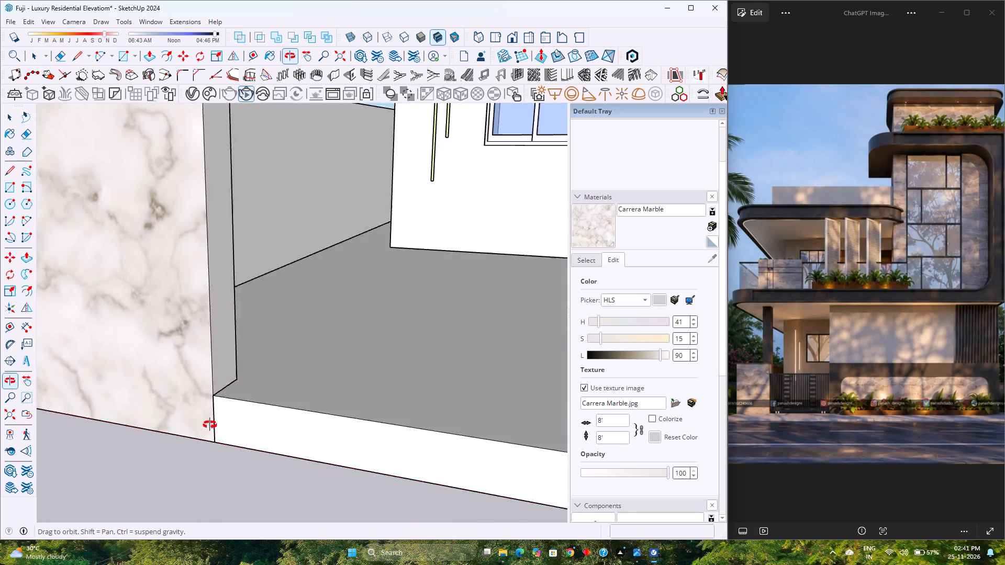
pyautogui.moveTo(210, 425); pyautogui.dragTo(251, 421, button='middle')
pyautogui.middleClick(251, 421)
pyautogui.scroll(-9, 251, 418)
pyautogui.moveTo(237, 418); pyautogui.dragTo(459, 400, button='middle')
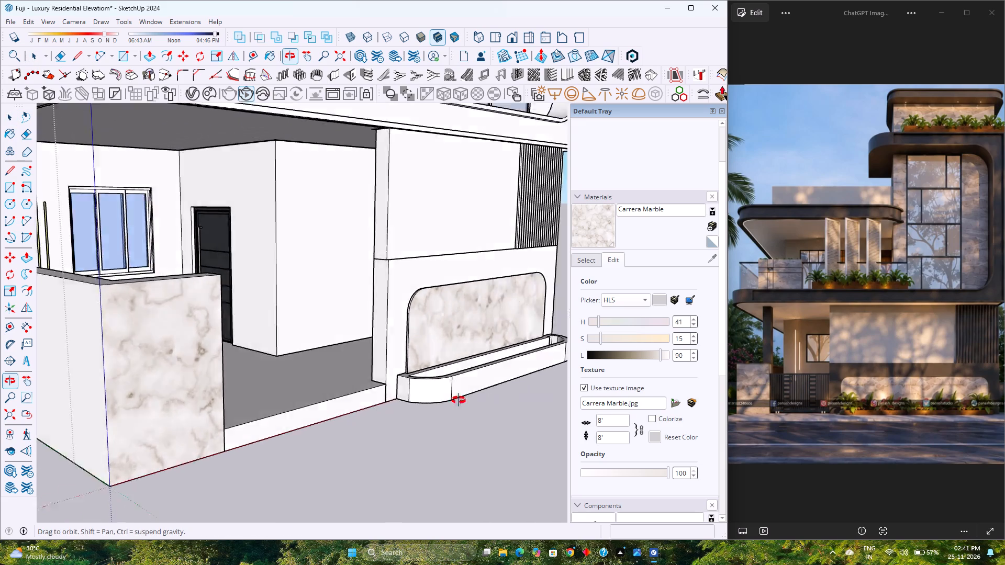
pyautogui.moveTo(459, 400); pyautogui.dragTo(302, 395, button='middle')
pyautogui.middleClick(302, 395)
pyautogui.middleClick(302, 395)
pyautogui.scroll(1, 302, 396)
pyautogui.scroll(-10, 302, 396)
pyautogui.scroll(4, 302, 396)
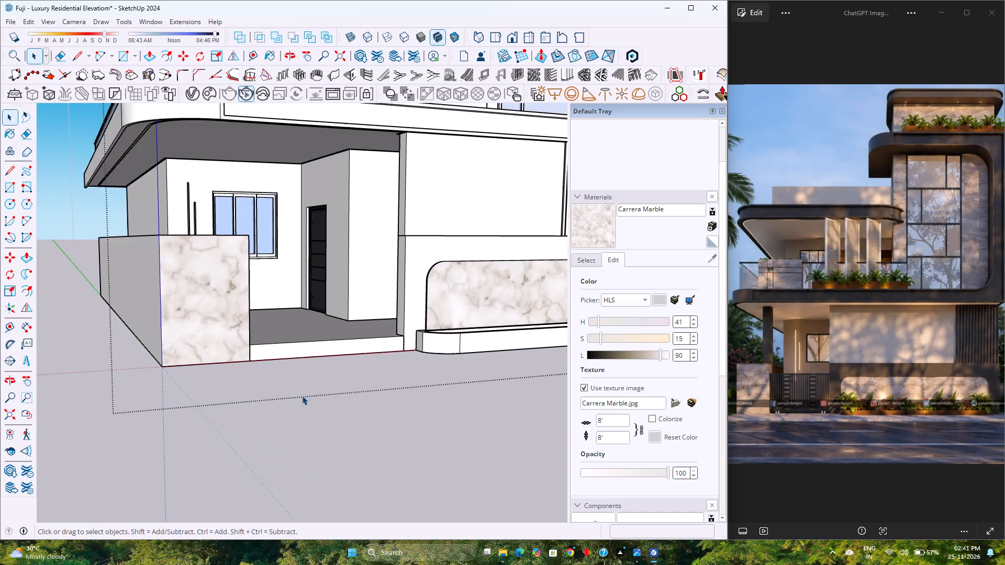
pyautogui.scroll(-8, 302, 395)
pyautogui.moveTo(373, 395); pyautogui.dragTo(286, 398, button='middle')
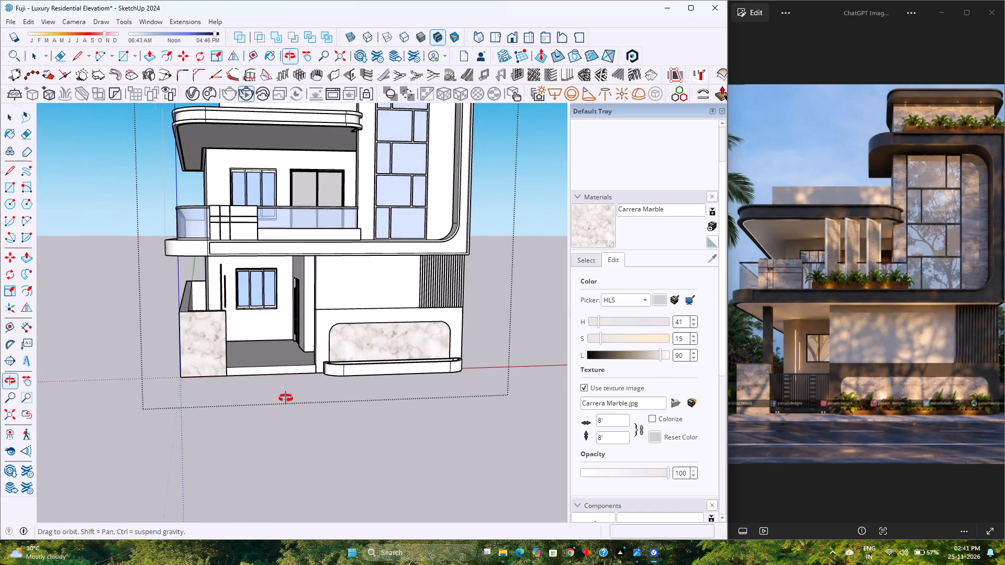
pyautogui.moveTo(286, 398); pyautogui.dragTo(222, 399, button='middle')
pyautogui.moveTo(219, 399); pyautogui.dragTo(204, 400, button='middle')
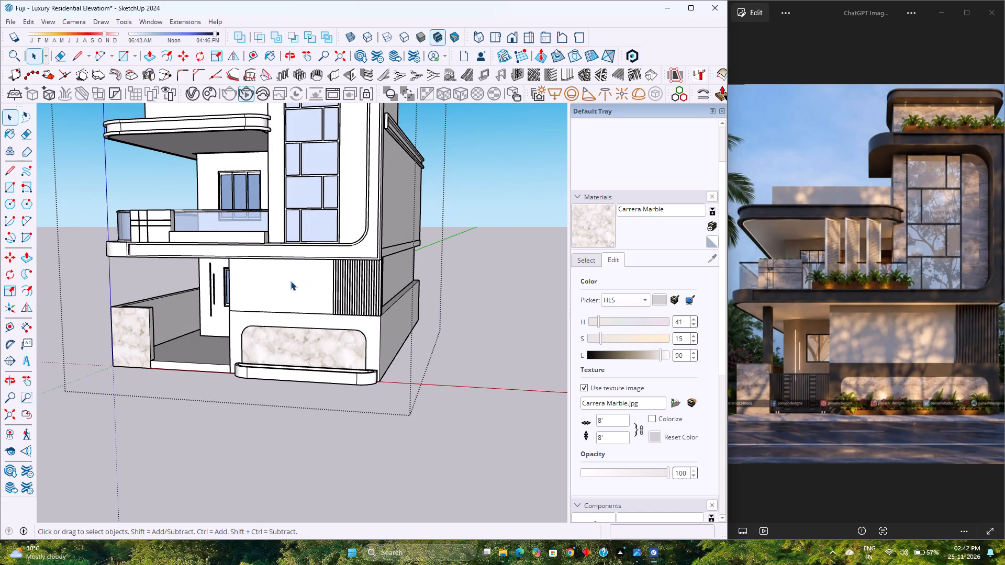
# Examine the first-floor balcony, its window and sliding door, the roof slab and the tall window tower from several angles.
pyautogui.scroll(3, 253, 143)
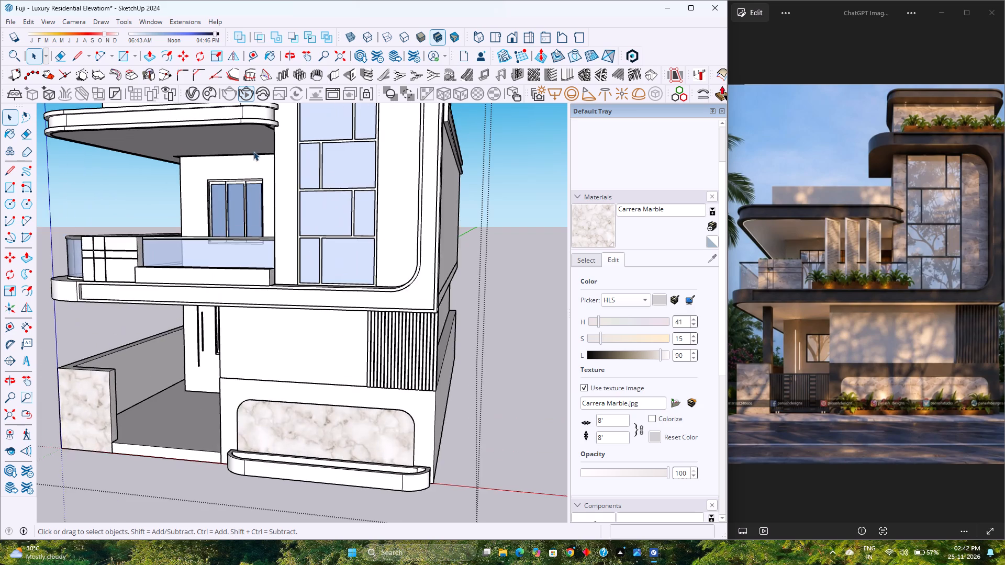
pyautogui.moveTo(254, 182); pyautogui.dragTo(284, 285, button='middle')
pyautogui.scroll(-7, 285, 283)
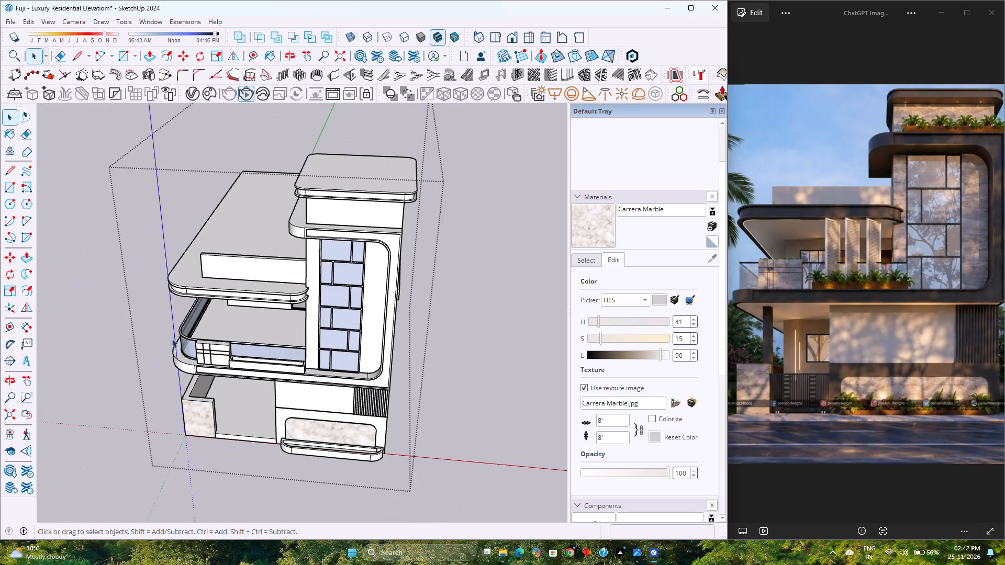
pyautogui.moveTo(170, 339); pyautogui.dragTo(404, 209, button='middle')
pyautogui.moveTo(404, 209); pyautogui.dragTo(349, 308, button='middle')
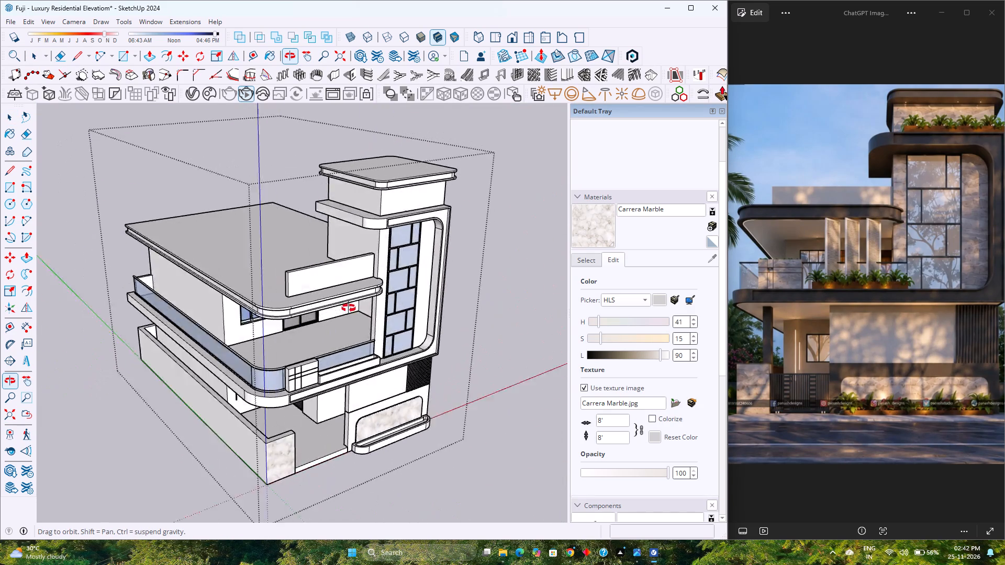
pyautogui.moveTo(349, 308); pyautogui.dragTo(385, 278, button='middle')
pyautogui.middleClick(385, 278)
pyautogui.scroll(2, 399, 308)
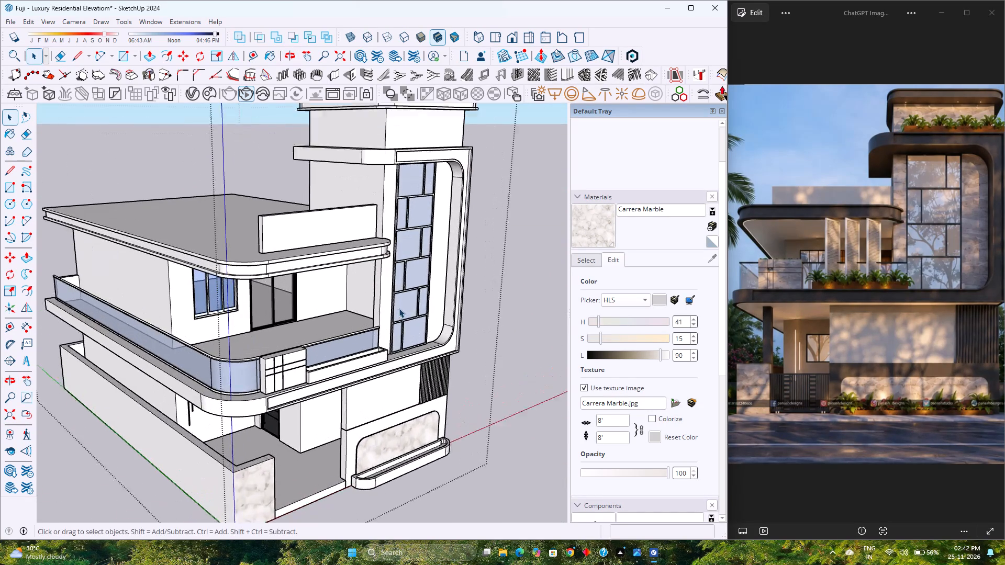
pyautogui.scroll(2, 399, 308)
pyautogui.scroll(-2, 399, 308)
pyautogui.scroll(5, 398, 308)
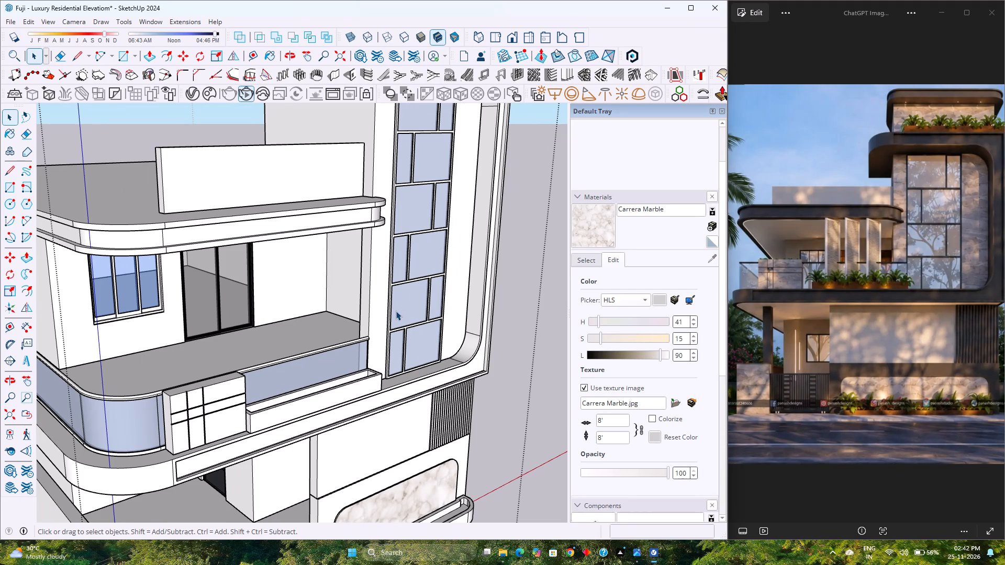
pyautogui.scroll(-4, 396, 311)
pyautogui.scroll(-4, 253, 306)
pyautogui.scroll(4, 262, 316)
pyautogui.moveTo(262, 327); pyautogui.dragTo(269, 261, button='middle')
pyautogui.middleClick(268, 265)
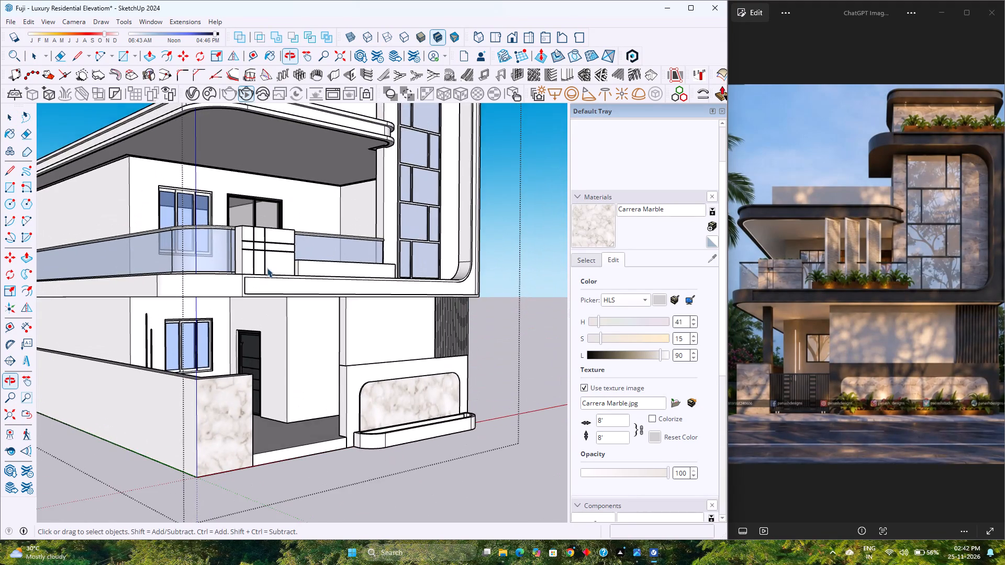
pyautogui.scroll(-3, 267, 268)
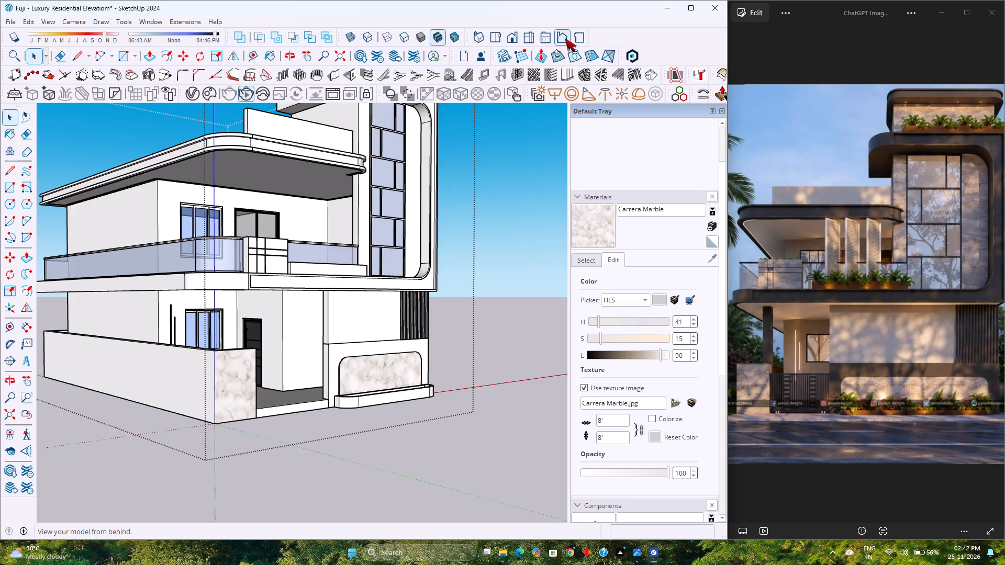
# Place a section plane on the rear wall face of the house from the back view, keeping its default name.
pyautogui.click(565, 38)
pyautogui.scroll(-4, 193, 358)
pyautogui.scroll(3, 225, 468)
pyautogui.moveTo(225, 467); pyautogui.dragTo(221, 443, button='middle')
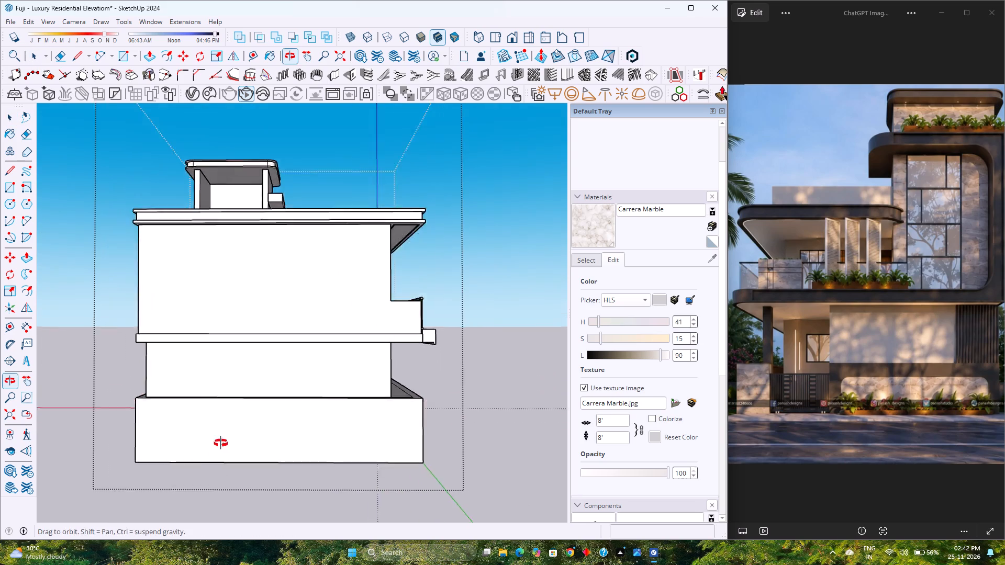
pyautogui.moveTo(221, 443); pyautogui.dragTo(222, 428, button='middle')
pyautogui.middleClick(224, 428)
pyautogui.scroll(-4, 227, 426)
pyautogui.moveTo(228, 425); pyautogui.dragTo(235, 443, button='middle')
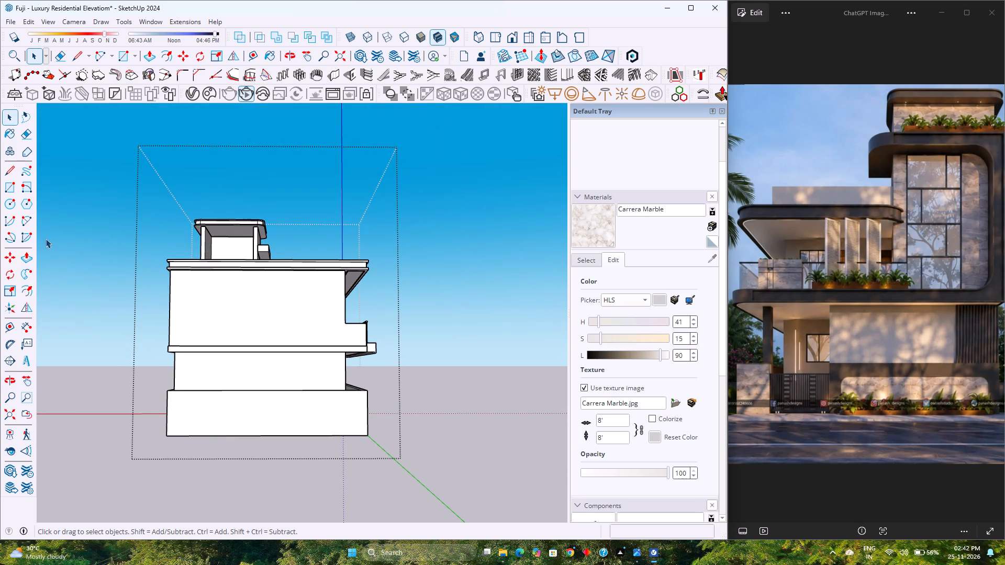
pyautogui.click(15, 363)
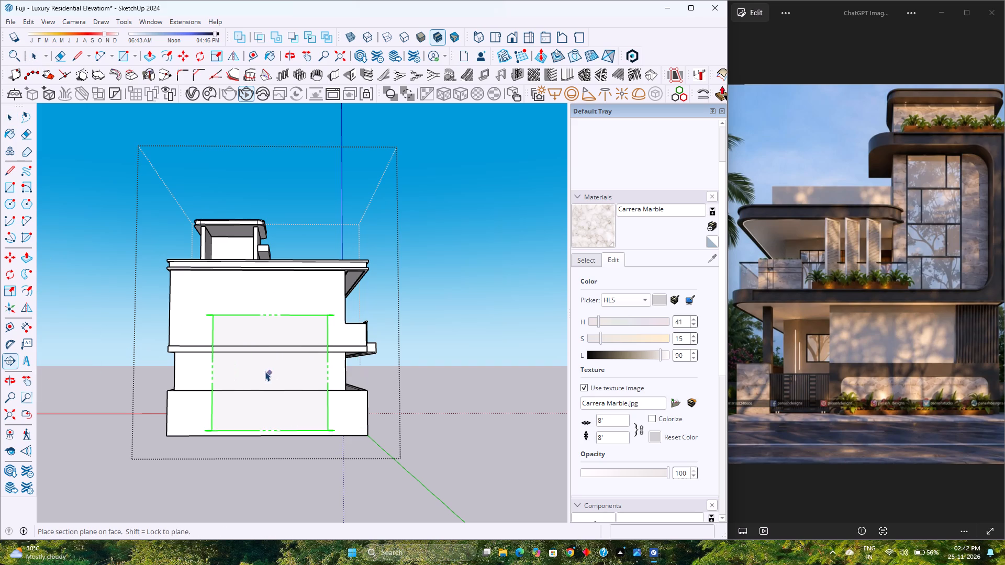
pyautogui.click(265, 371)
pyautogui.click(543, 297)
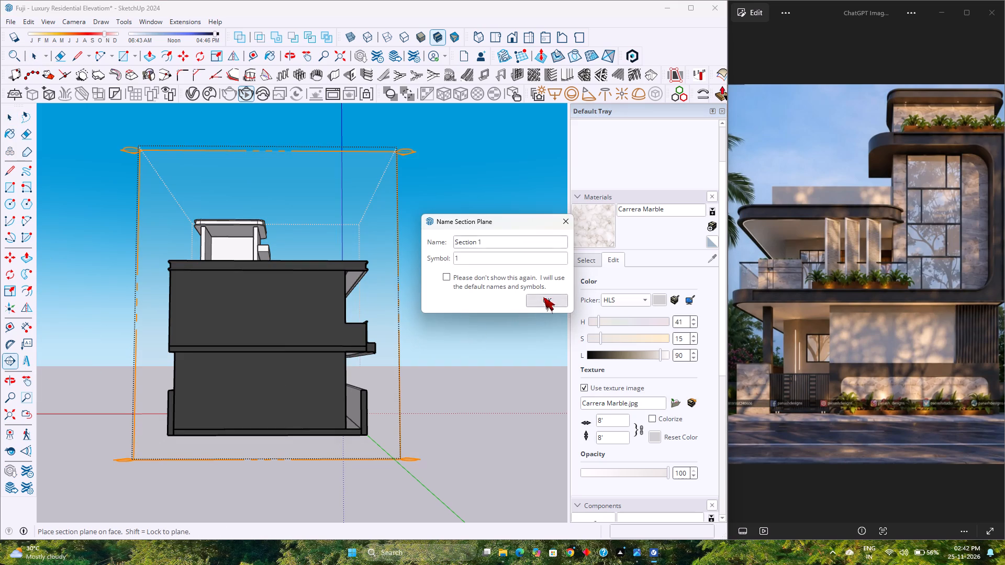
# Move the section plane about 18' 7" from the rear into the house so that it cuts through the rooms.
pyautogui.click(379, 460)
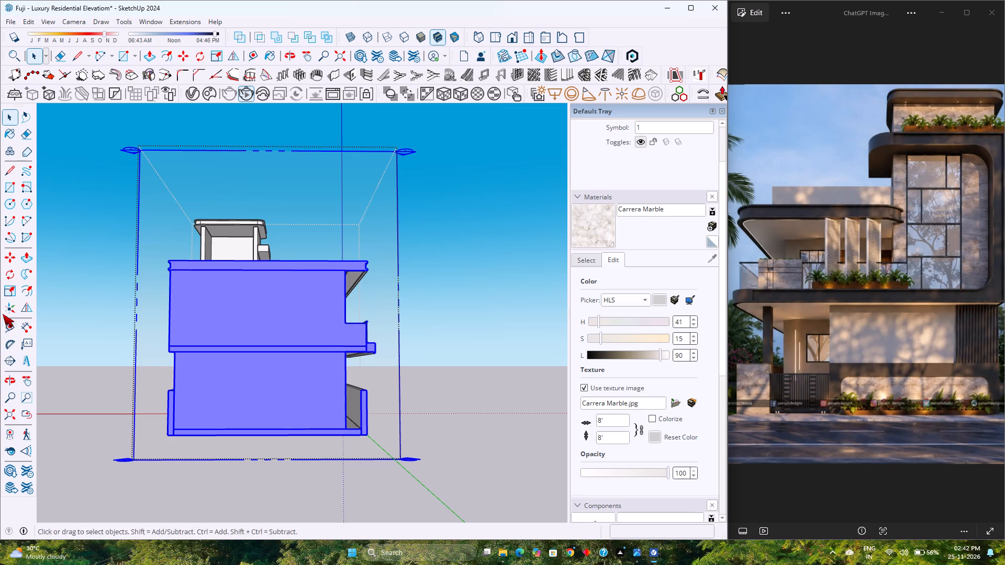
pyautogui.click(8, 254)
pyautogui.scroll(-3, 247, 356)
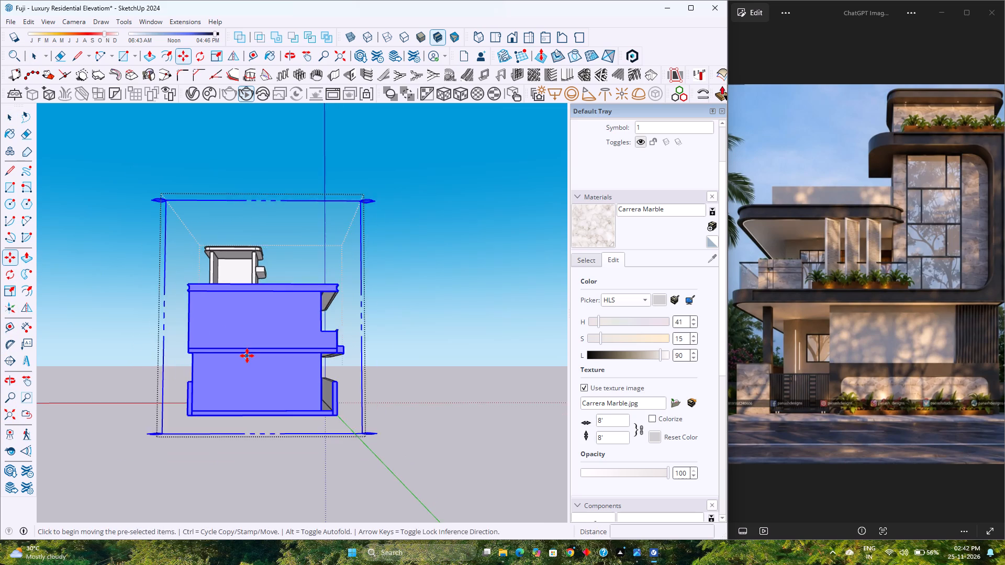
pyautogui.scroll(-2, 247, 356)
pyautogui.moveTo(270, 374); pyautogui.dragTo(119, 427, button='middle')
pyautogui.middleClick(119, 427)
pyautogui.scroll(2, 236, 475)
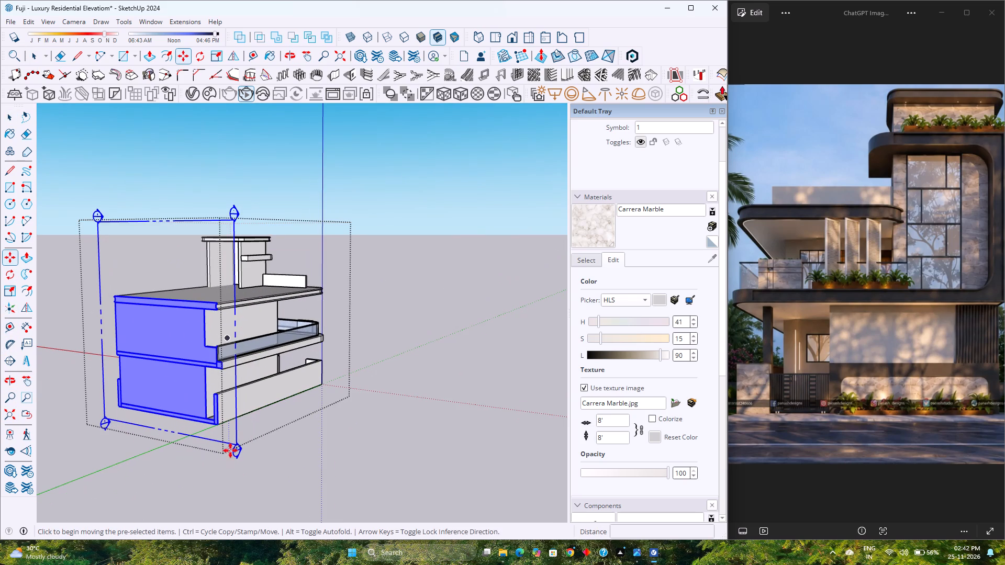
pyautogui.click(238, 445)
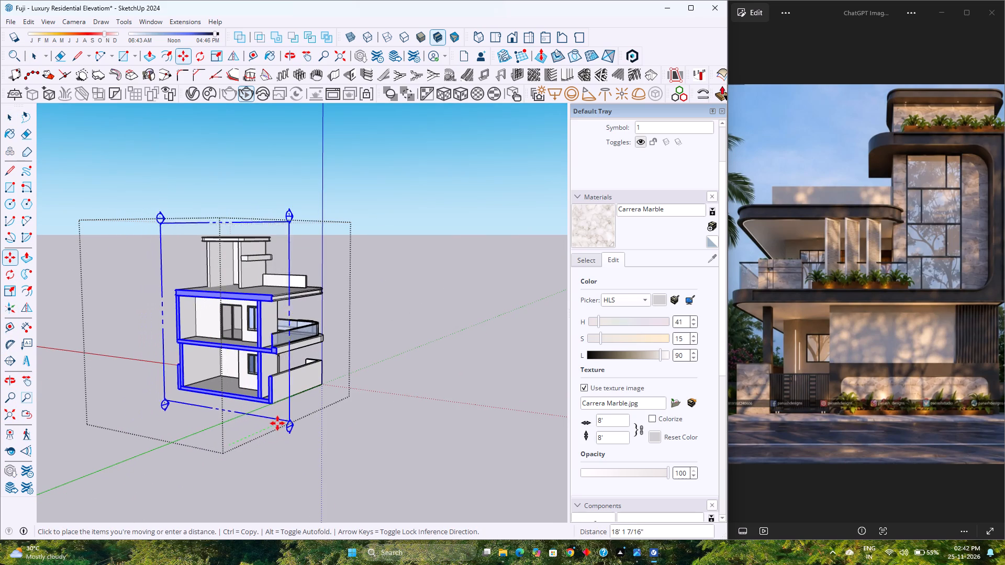
pyautogui.click(273, 425)
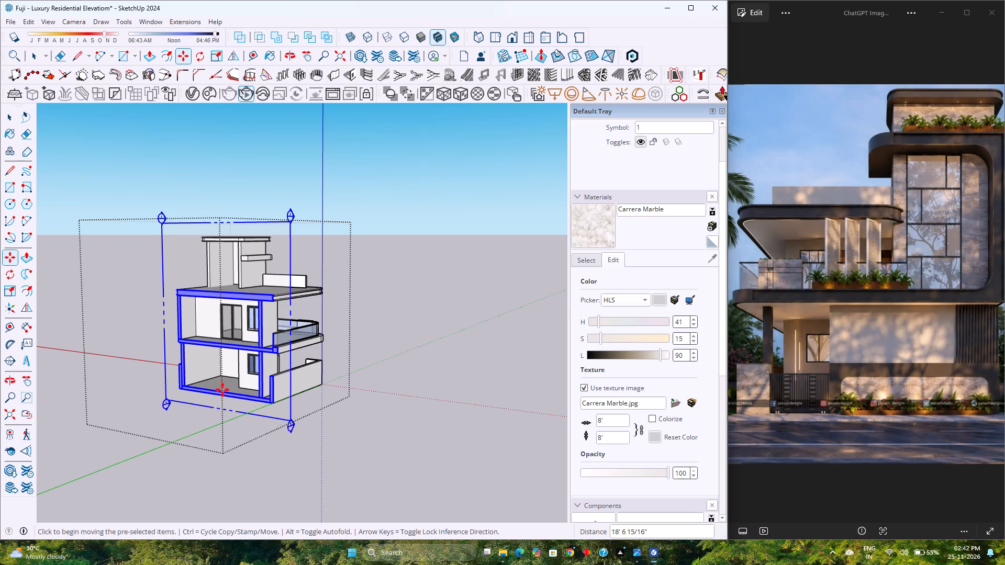
# Examine the exposed interior rooms on both floors around the sliding door and the windows.
pyautogui.scroll(5, 196, 350)
pyautogui.moveTo(199, 356); pyautogui.dragTo(332, 305, button='middle')
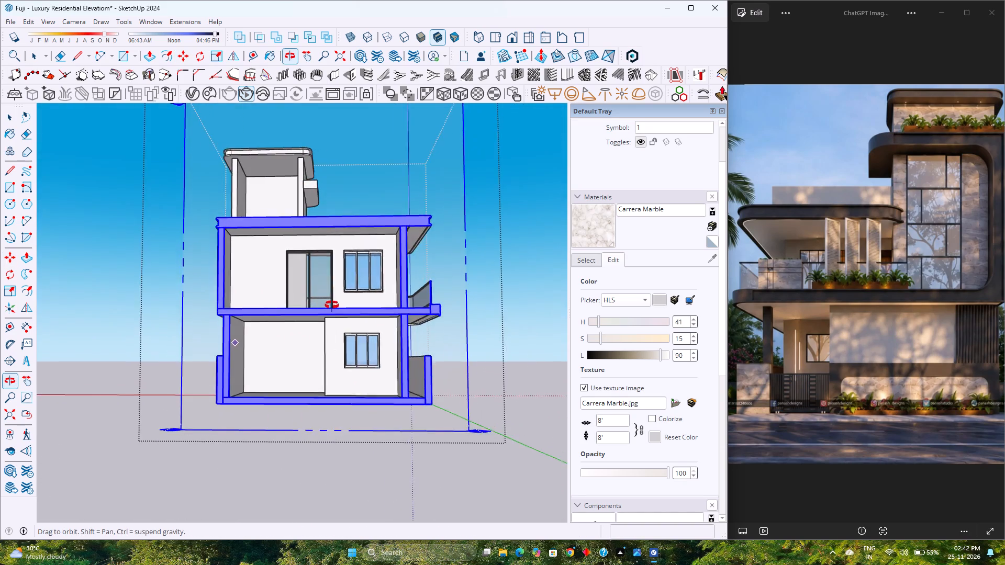
pyautogui.moveTo(332, 305); pyautogui.dragTo(330, 318, button='middle')
pyautogui.middleClick(330, 318)
pyautogui.middleClick(330, 318)
pyautogui.scroll(7, 332, 277)
pyautogui.moveTo(298, 287); pyautogui.dragTo(310, 287, button='middle')
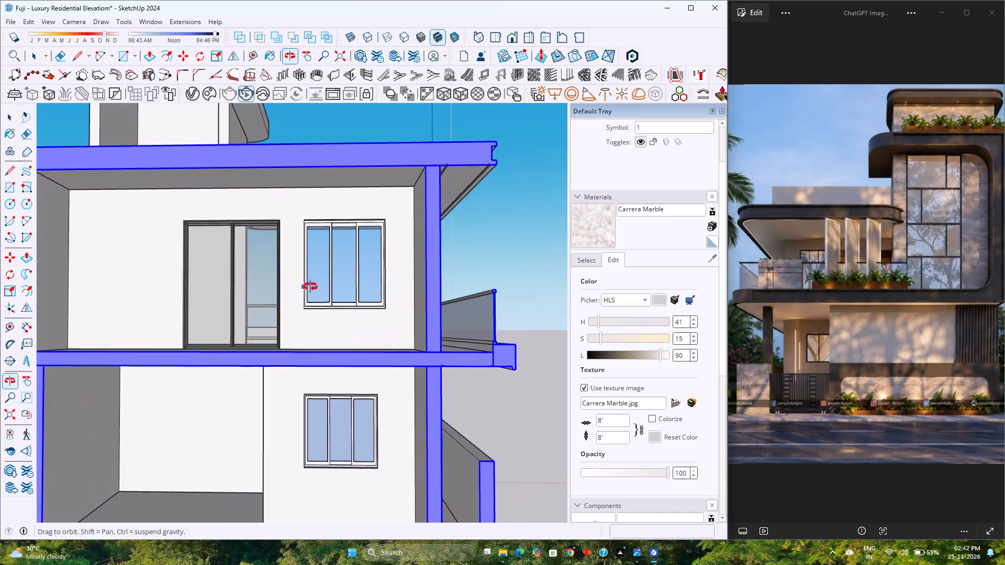
pyautogui.moveTo(310, 287); pyautogui.dragTo(373, 335, button='middle')
pyautogui.middleClick(373, 335)
pyautogui.scroll(1, 339, 322)
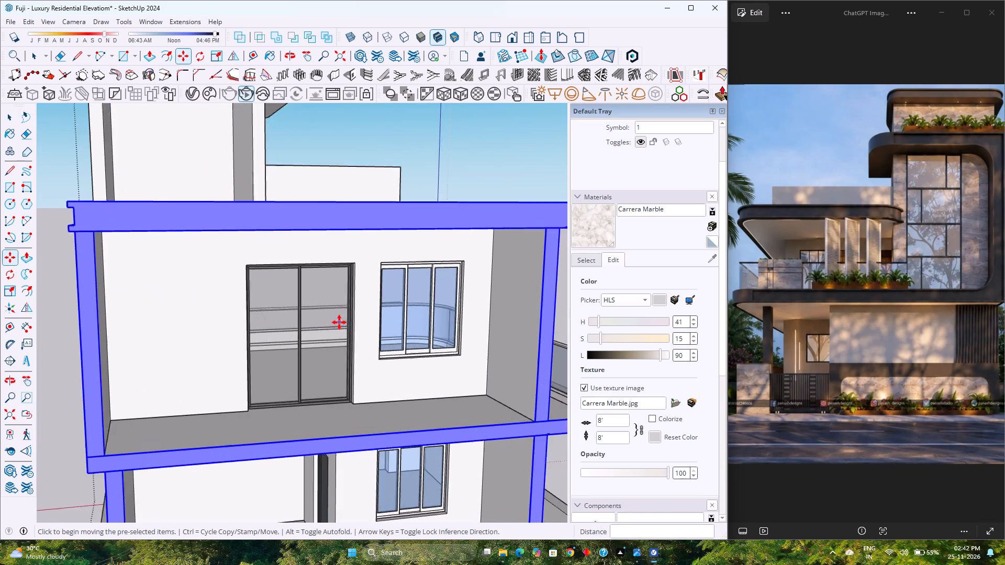
pyautogui.scroll(3, 339, 322)
pyautogui.scroll(-4, 336, 323)
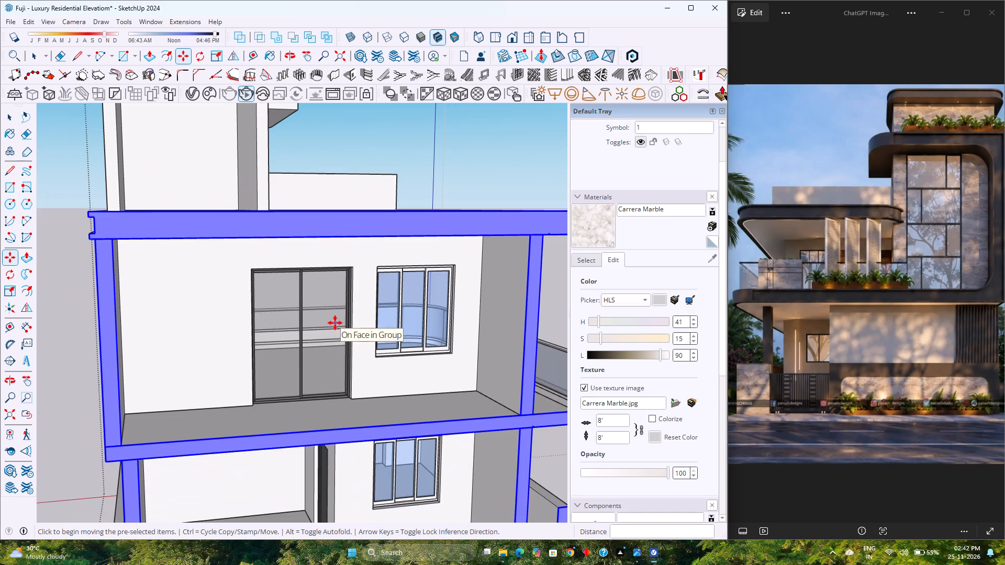
# Open the 3D Warehouse model library.
pyautogui.click(154, 21)
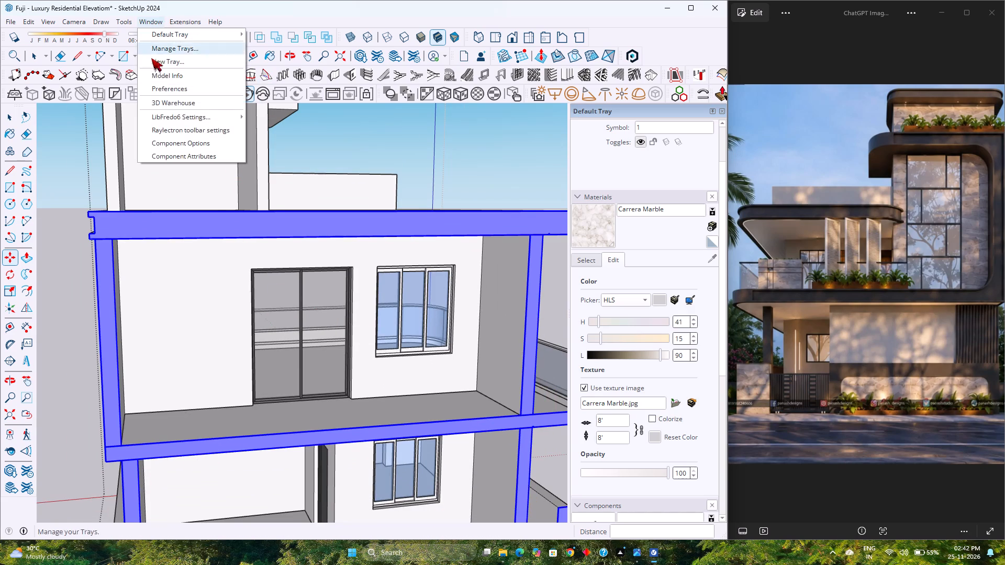
pyautogui.click(165, 101)
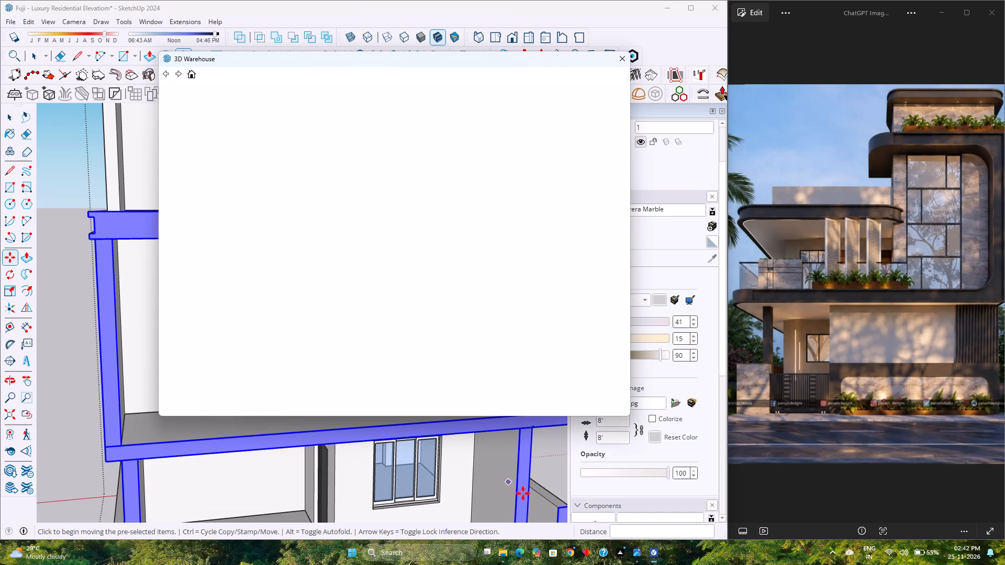